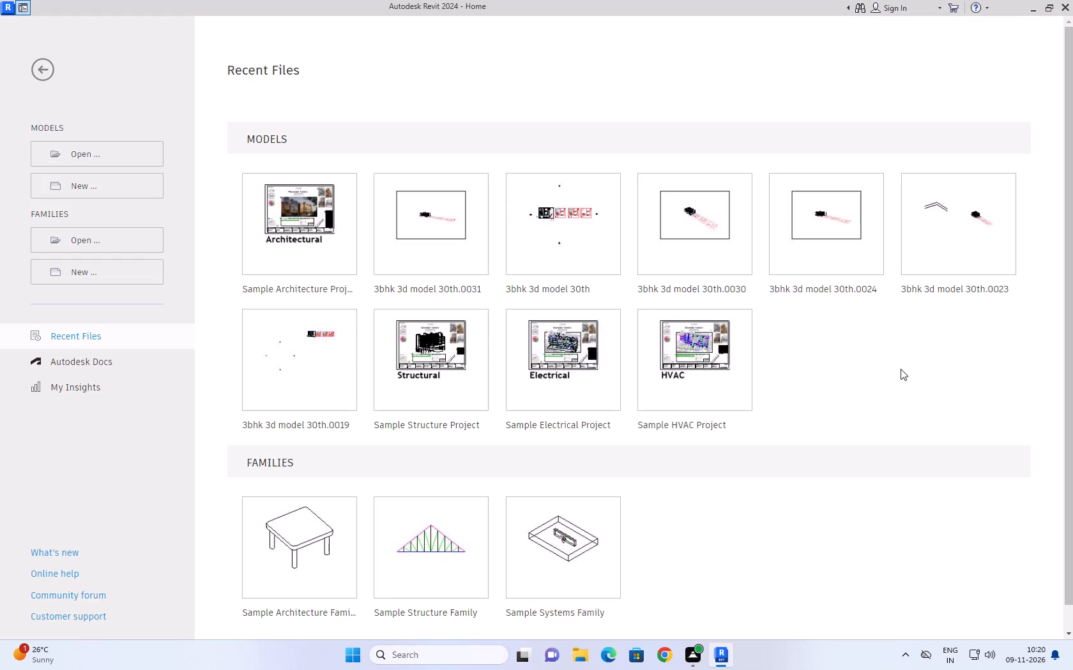
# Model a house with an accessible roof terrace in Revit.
# Create a new project from the default.rte template in the English-Imperial template folder.
pyautogui.click(114, 181)
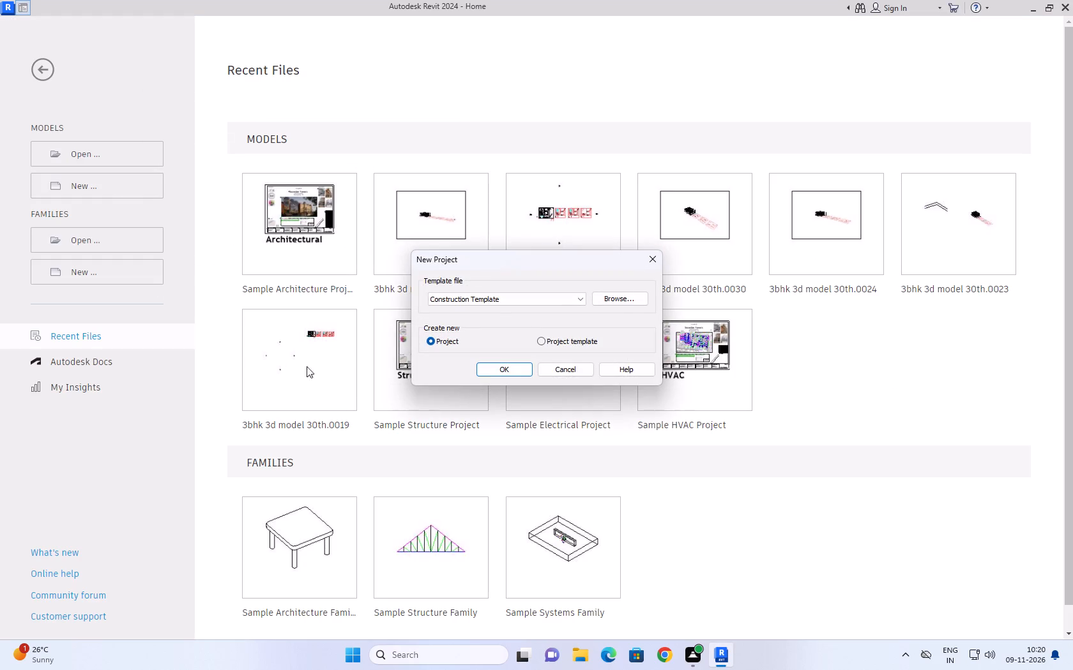
pyautogui.click(631, 299)
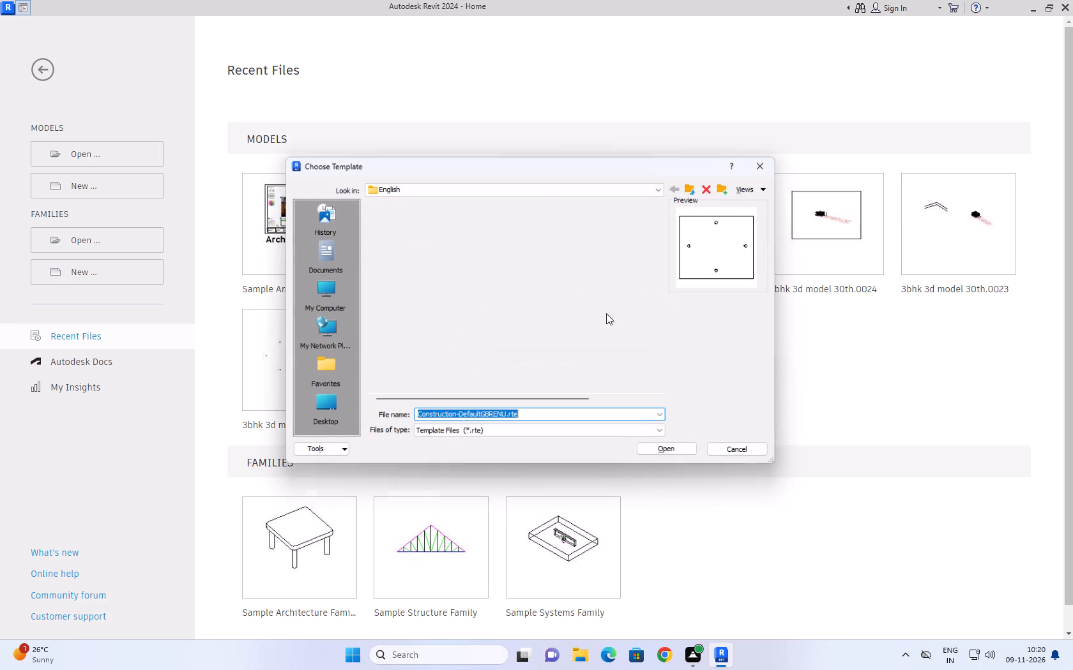
pyautogui.click(690, 188)
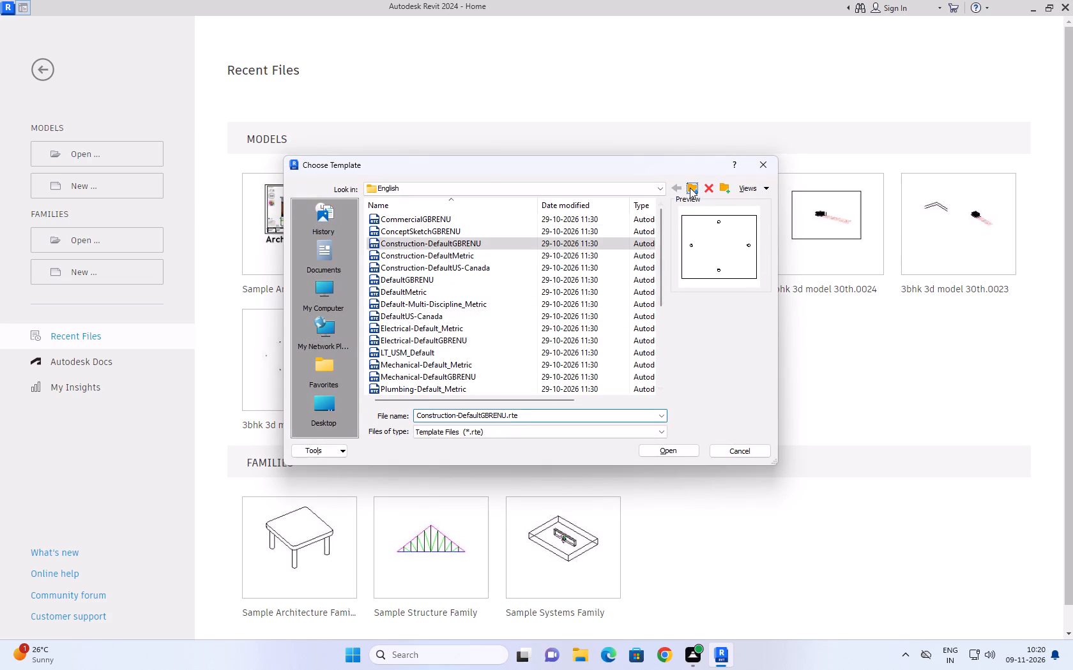
pyautogui.doubleClick(416, 258)
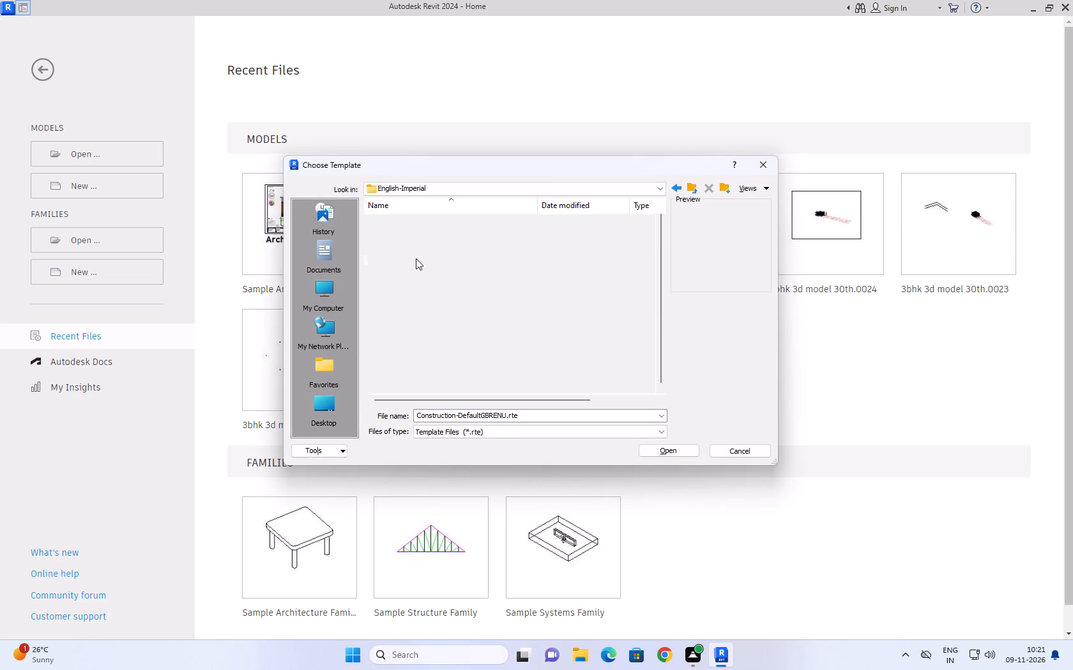
pyautogui.click(409, 241)
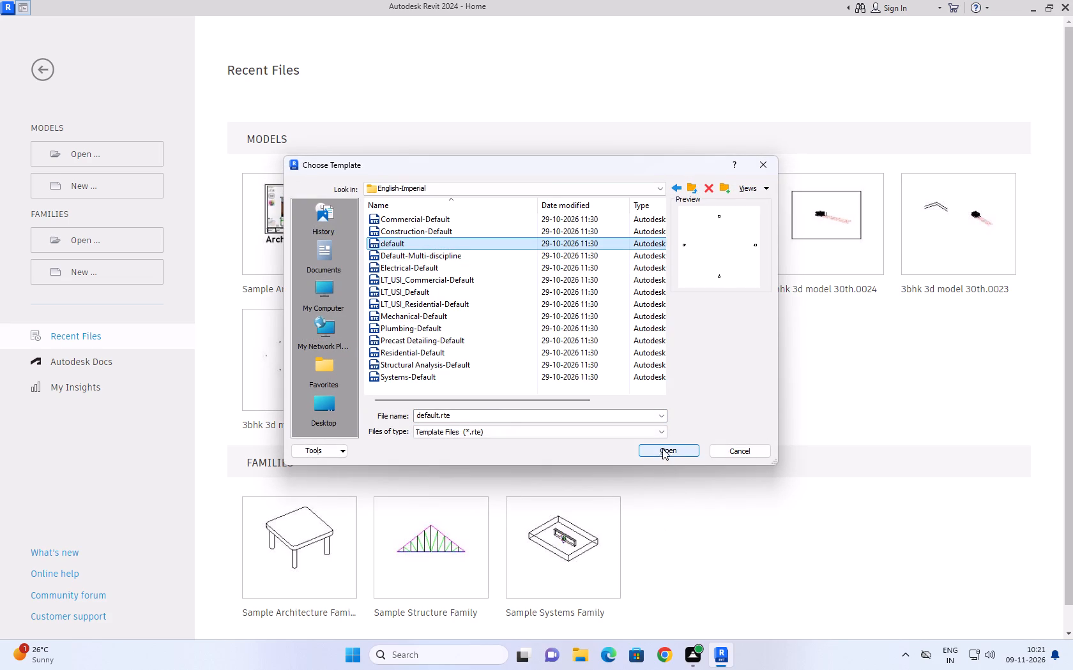
pyautogui.click(662, 449)
pyautogui.click(521, 371)
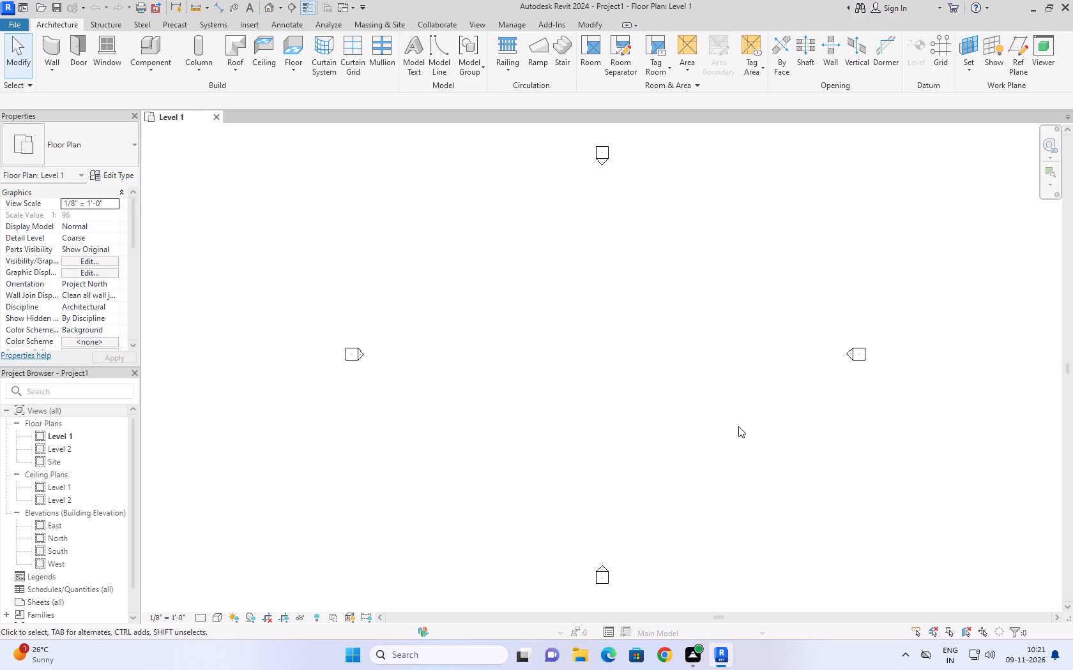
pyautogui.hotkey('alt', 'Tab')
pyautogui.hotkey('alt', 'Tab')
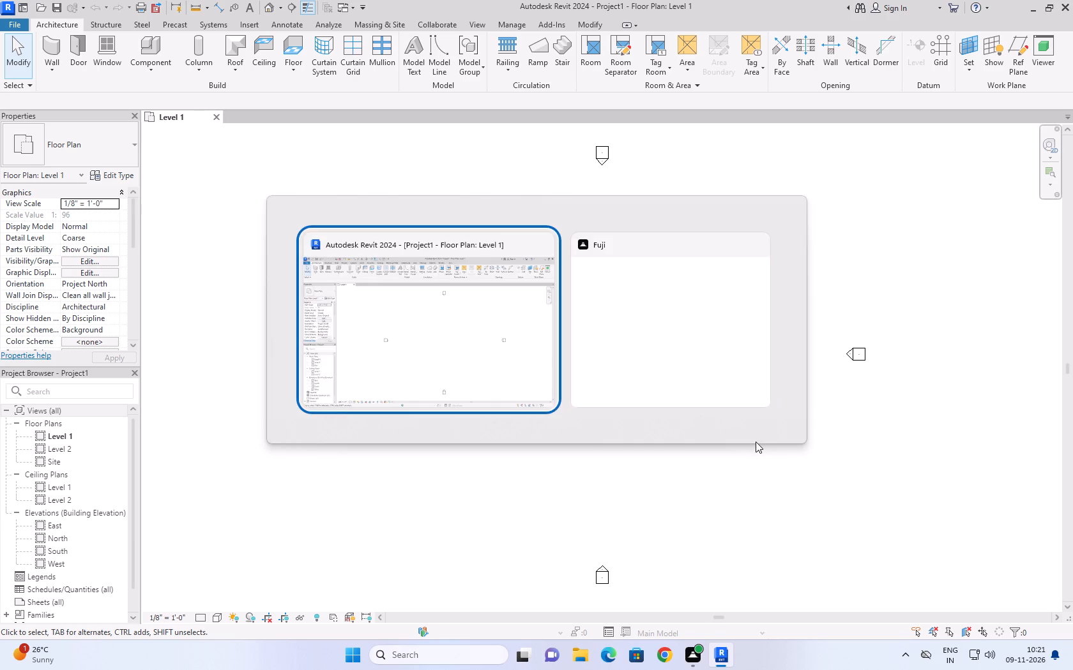
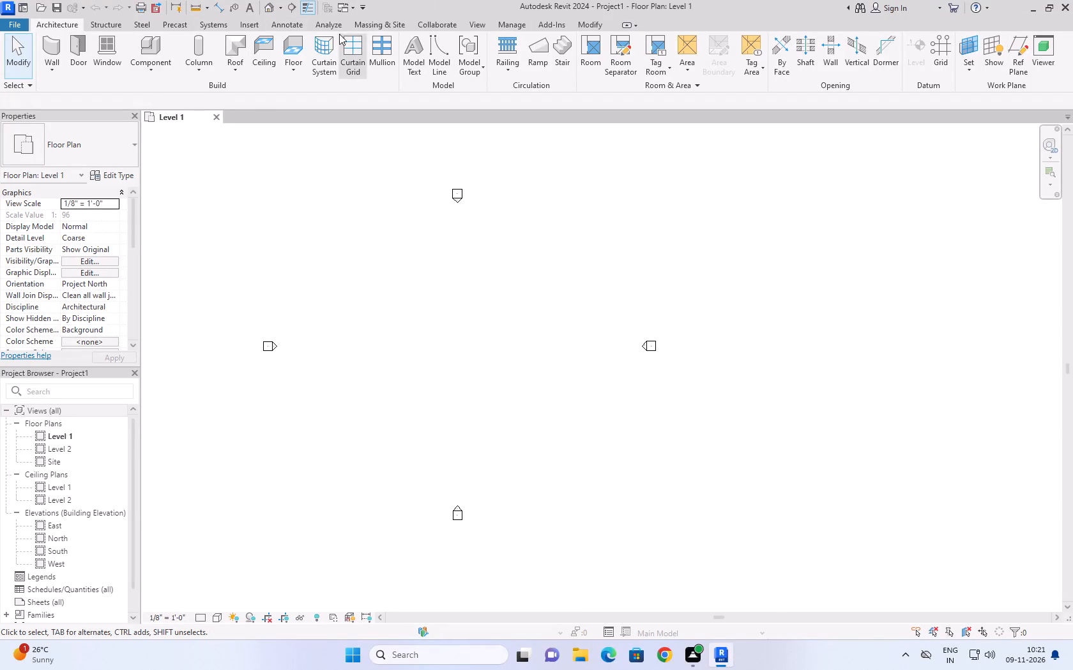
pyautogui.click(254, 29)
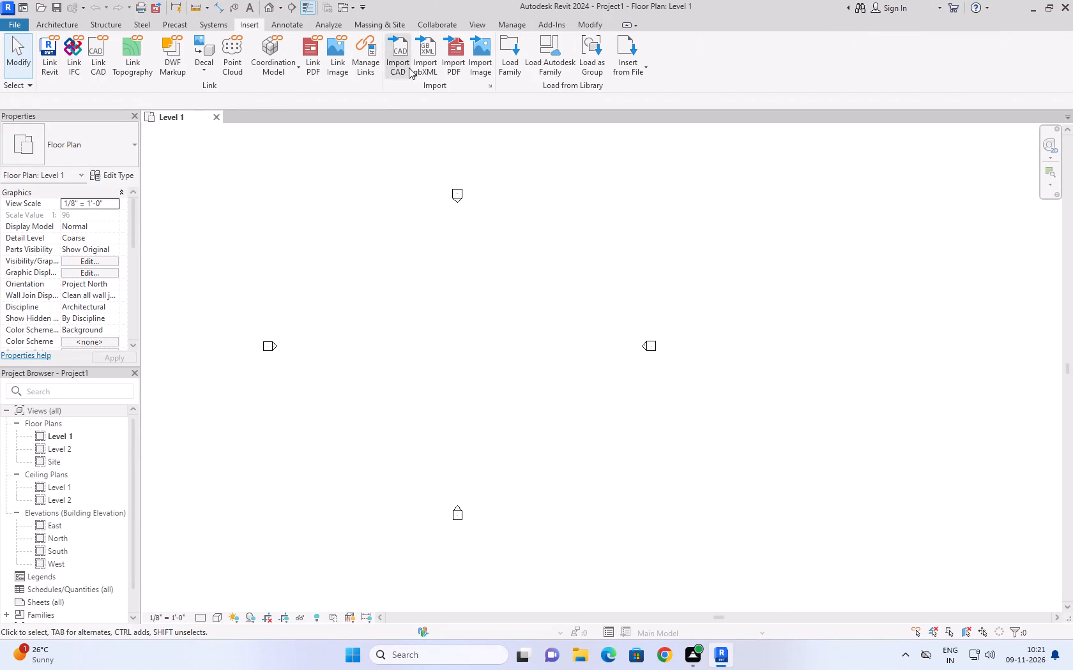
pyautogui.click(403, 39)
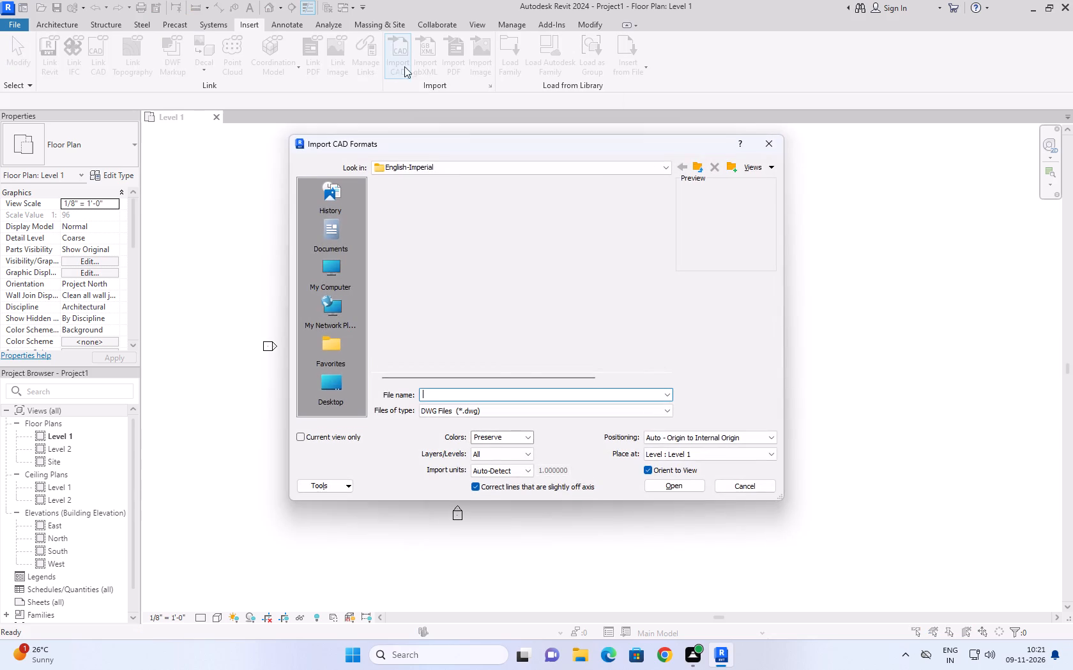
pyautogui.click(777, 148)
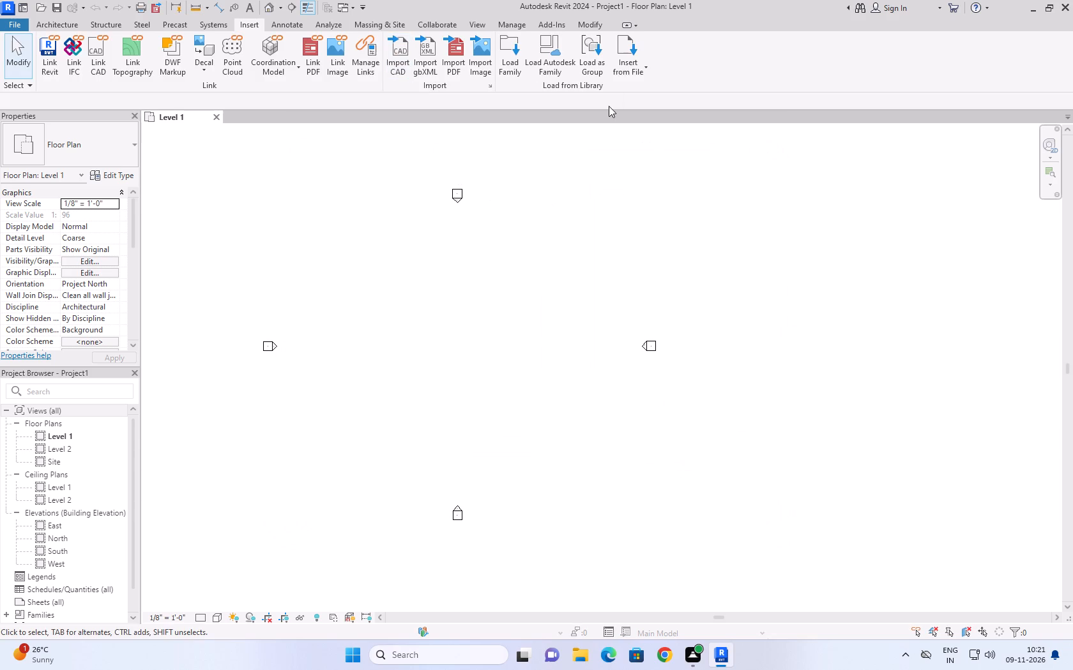
# Import the 09.11.26 JPG image from the Desktop and place it in the Level 1 plan, between the elevation markers and nearer the west one.
pyautogui.click(478, 41)
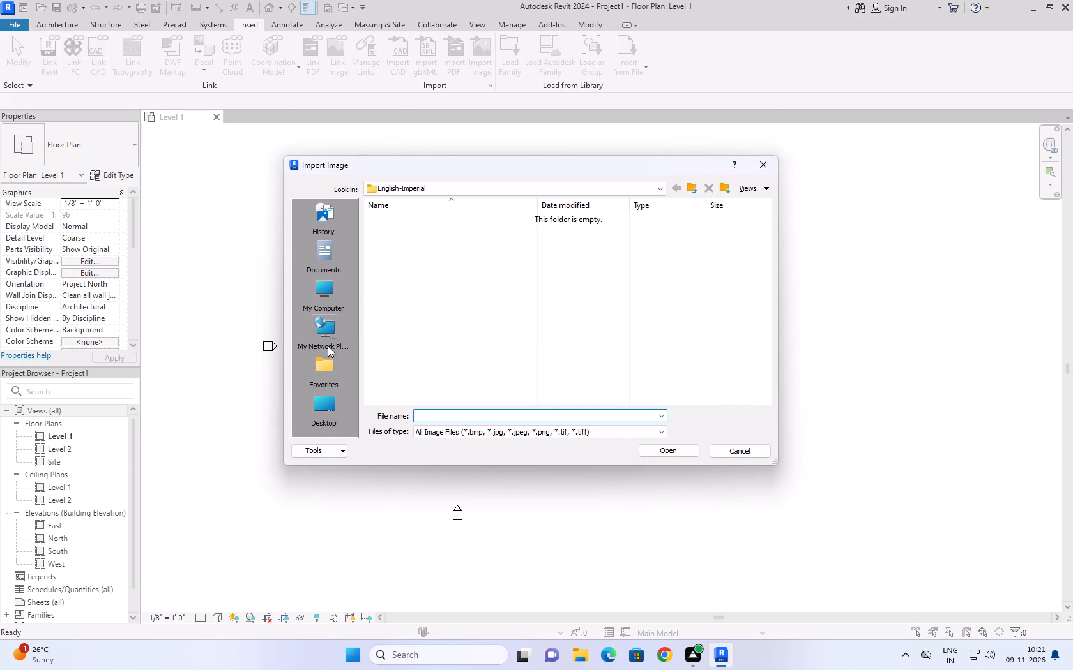
pyautogui.click(324, 398)
pyautogui.scroll(-2, 411, 284)
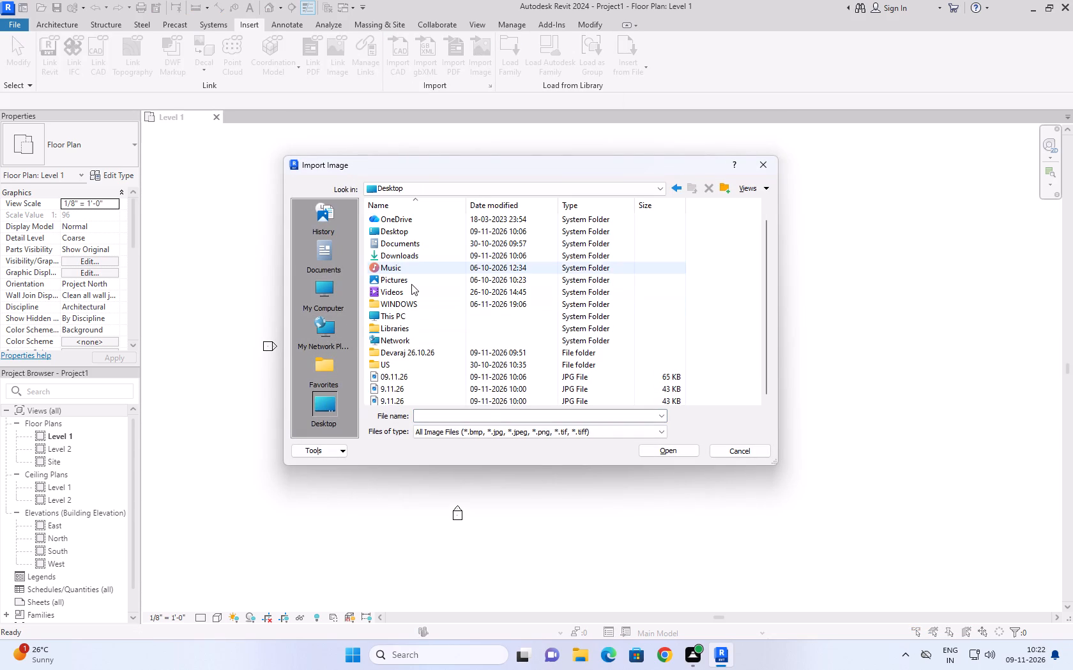
pyautogui.scroll(-9, 411, 284)
pyautogui.click(393, 377)
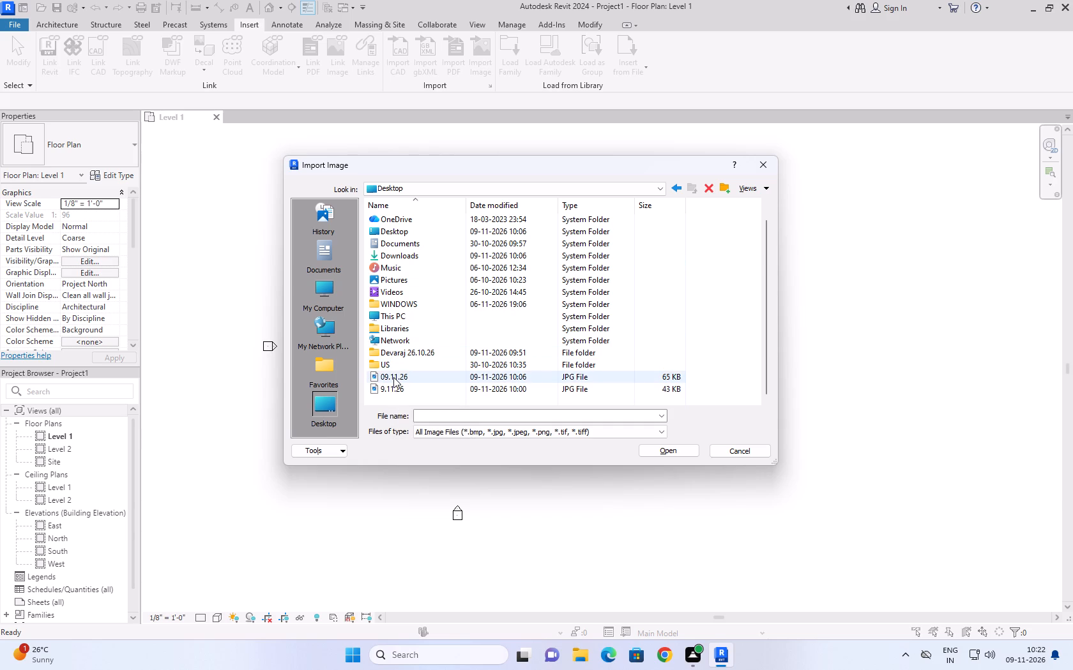
pyautogui.click(671, 447)
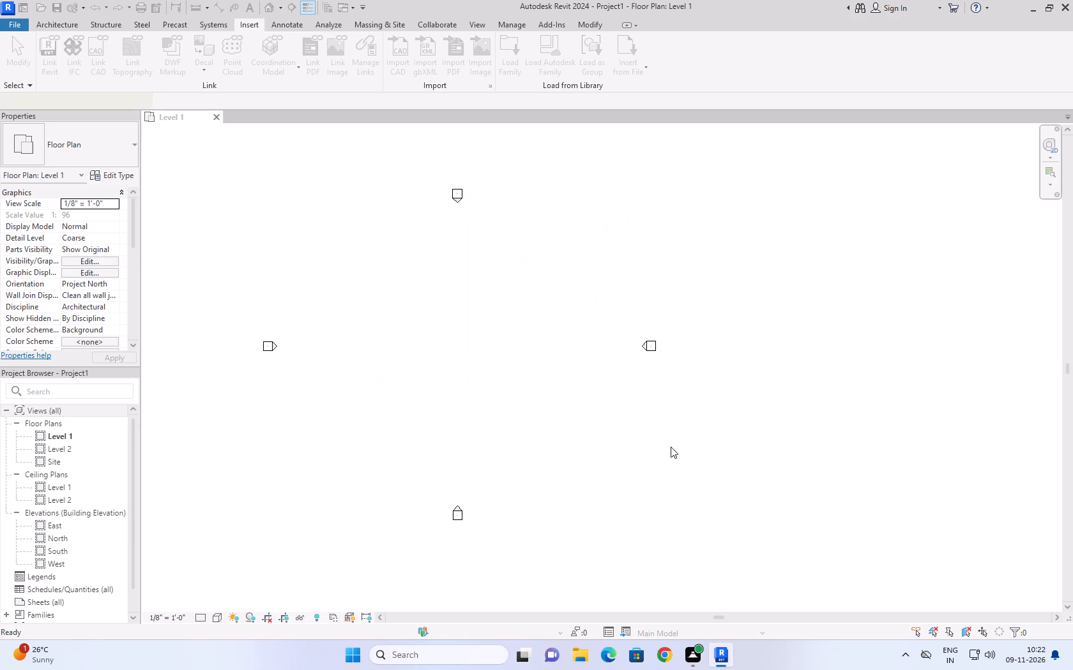
pyautogui.click(370, 309)
pyautogui.scroll(4, 349, 237)
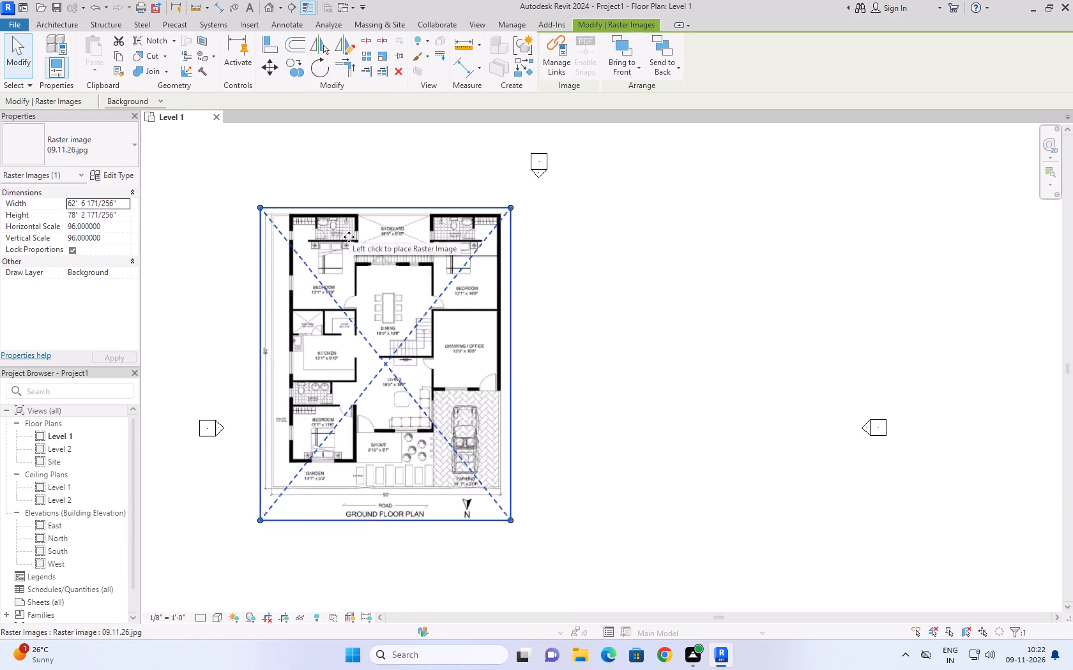
pyautogui.scroll(2, 349, 237)
pyautogui.click(725, 357)
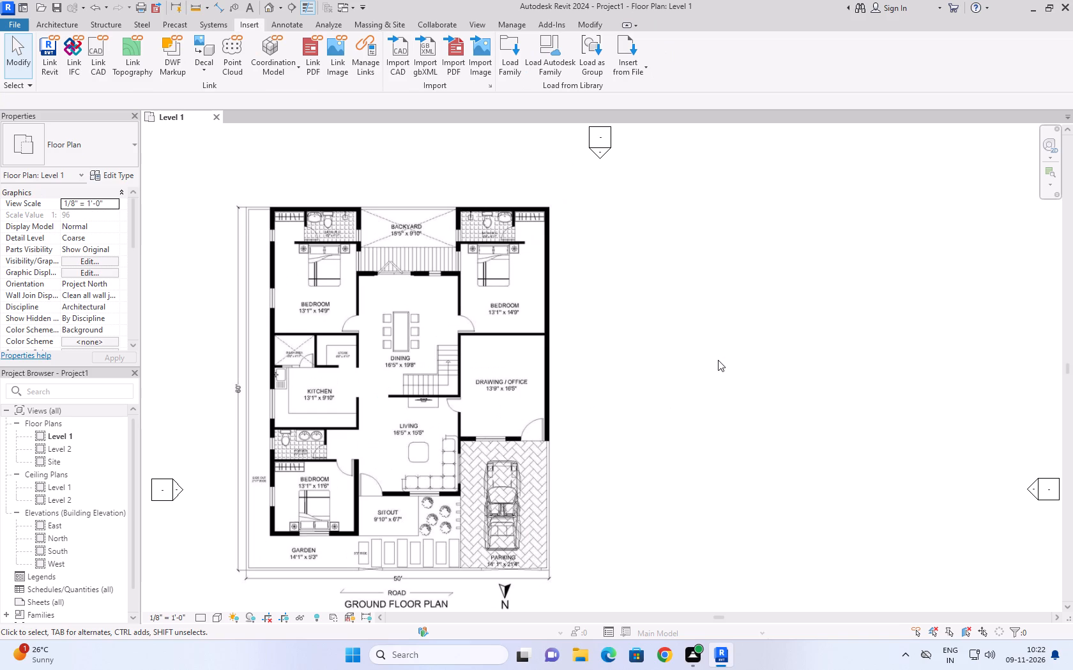
# Examine the imported ground floor plan image, checking its room layout, room sizes and overall plot dimensions.
pyautogui.scroll(-2, 703, 301)
pyautogui.scroll(1, 701, 316)
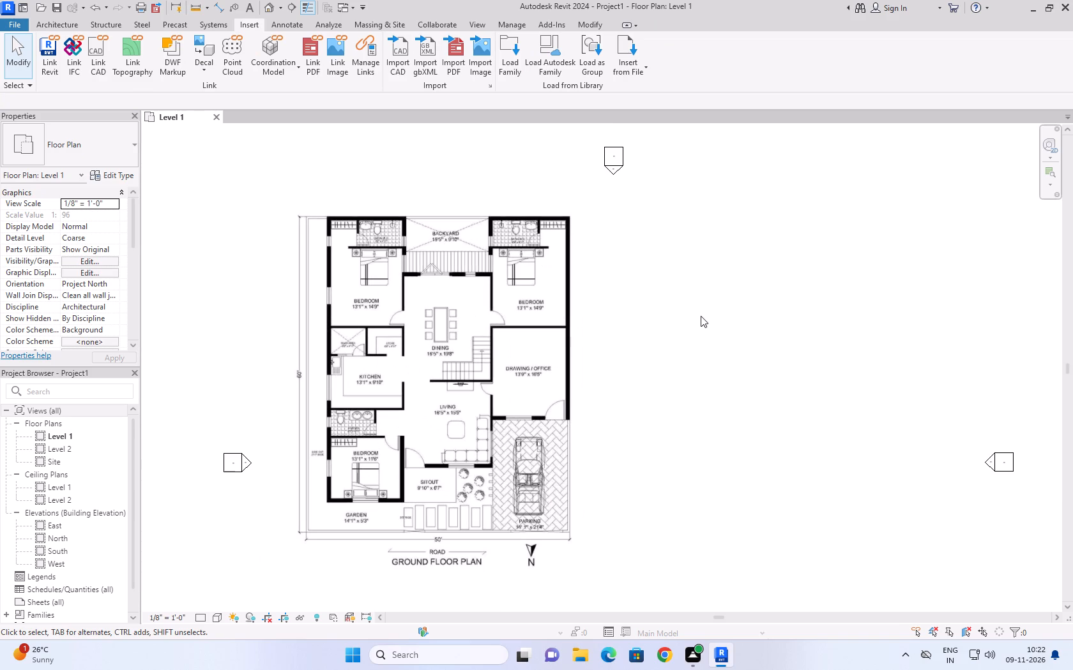
pyautogui.moveTo(685, 272); pyautogui.dragTo(641, 325, button='middle')
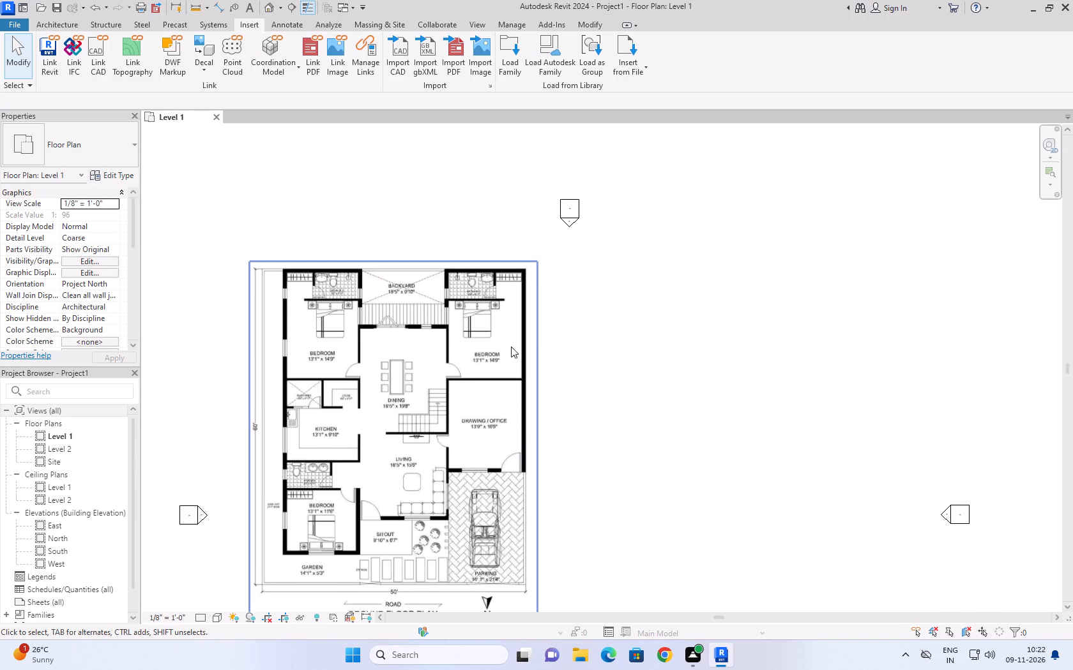
pyautogui.scroll(3, 355, 362)
pyautogui.scroll(-3, 409, 267)
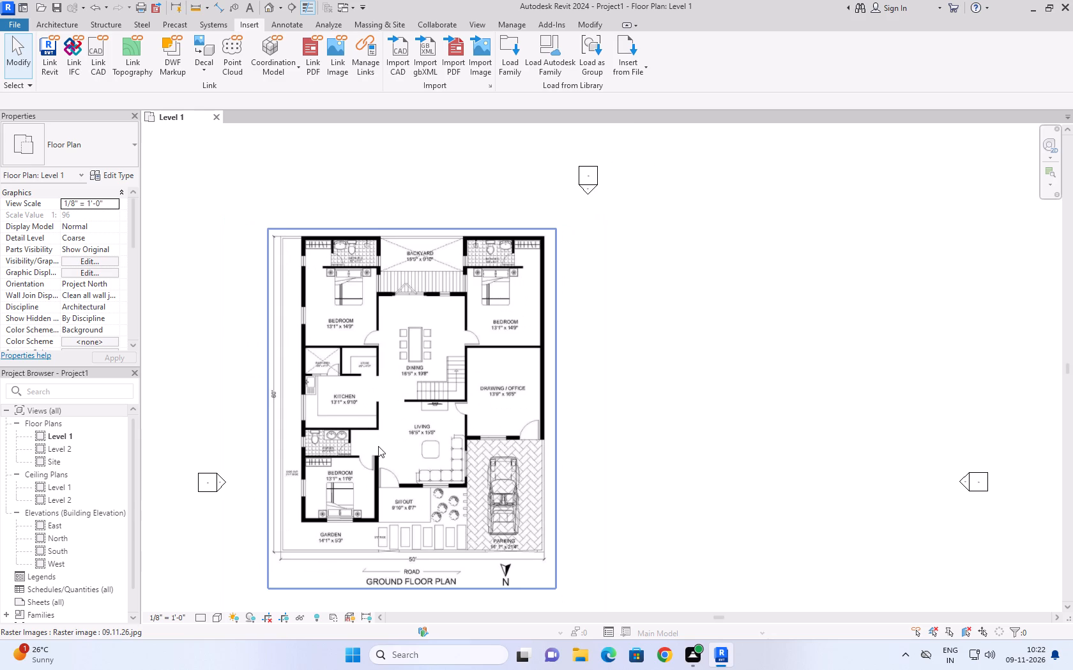
pyautogui.scroll(4, 378, 446)
pyautogui.scroll(-3, 446, 274)
pyautogui.scroll(3, 506, 517)
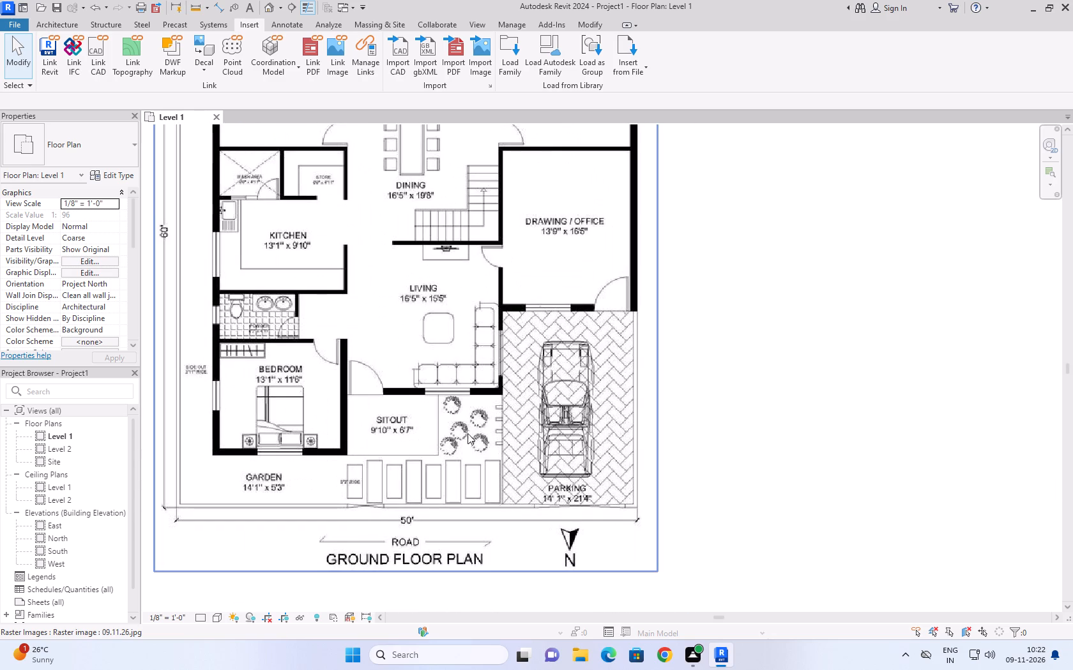
pyautogui.moveTo(466, 433); pyautogui.dragTo(455, 445, button='middle')
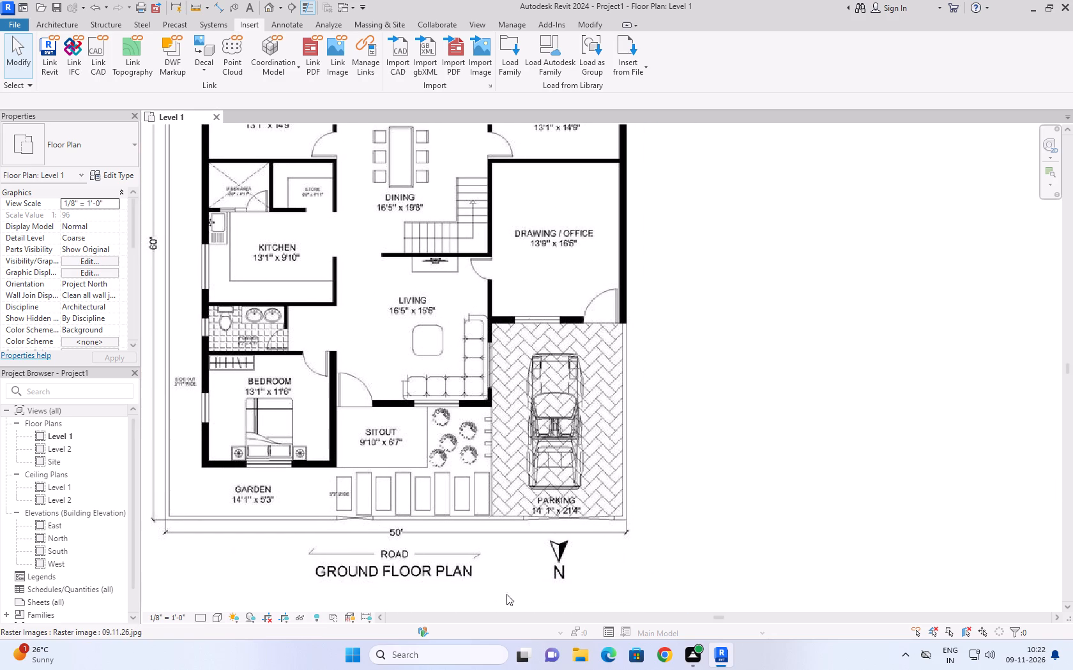
pyautogui.scroll(-2, 722, 512)
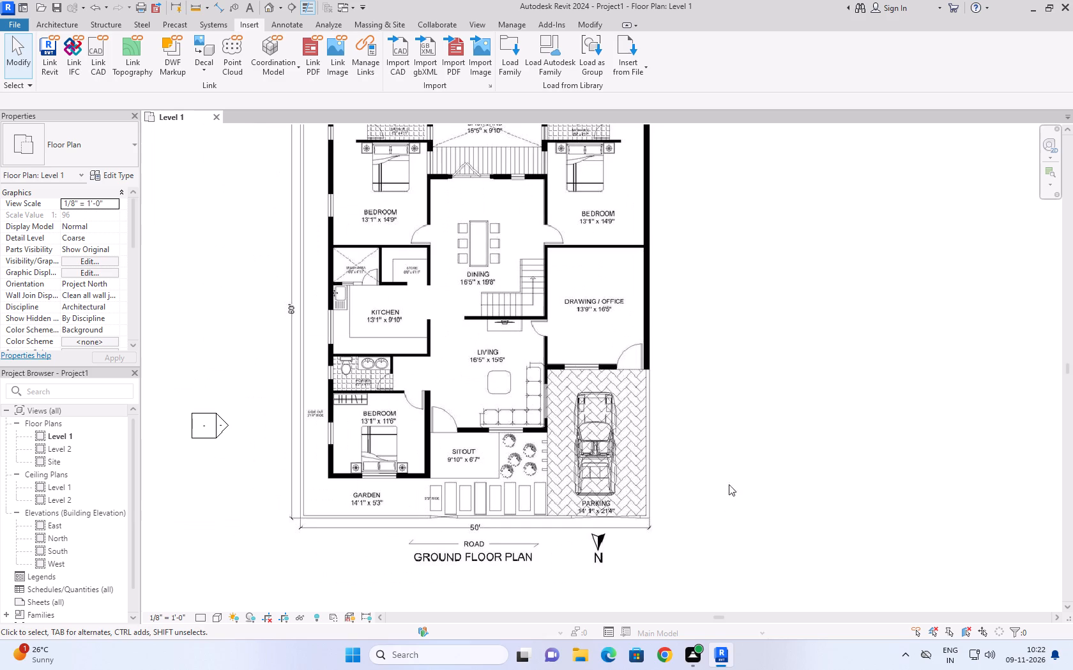
pyautogui.scroll(4, 572, 486)
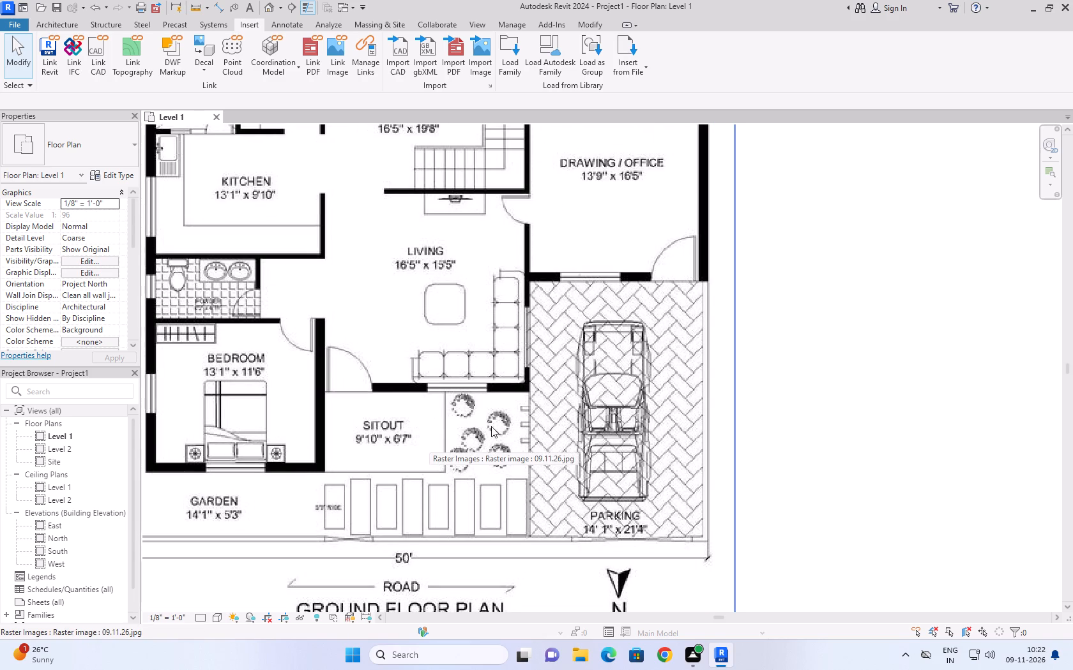
pyautogui.scroll(-3, 624, 481)
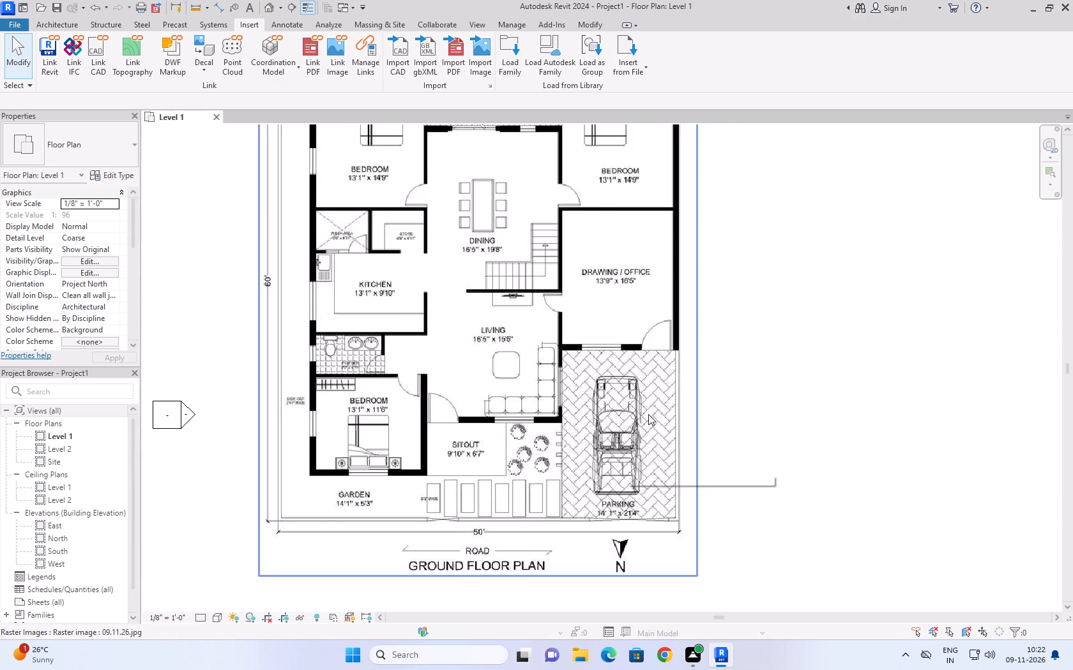
pyautogui.scroll(-1, 637, 419)
pyautogui.moveTo(637, 419); pyautogui.dragTo(605, 434, button='middle')
pyautogui.scroll(-3, 593, 452)
pyautogui.moveTo(618, 415); pyautogui.dragTo(580, 433, button='middle')
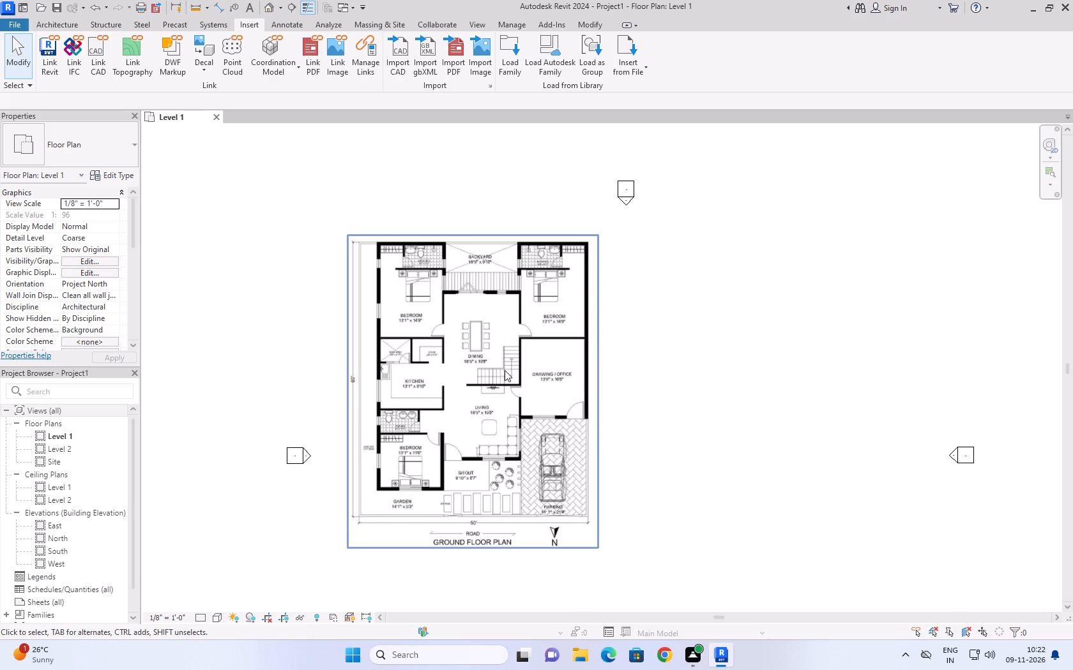
pyautogui.scroll(4, 498, 526)
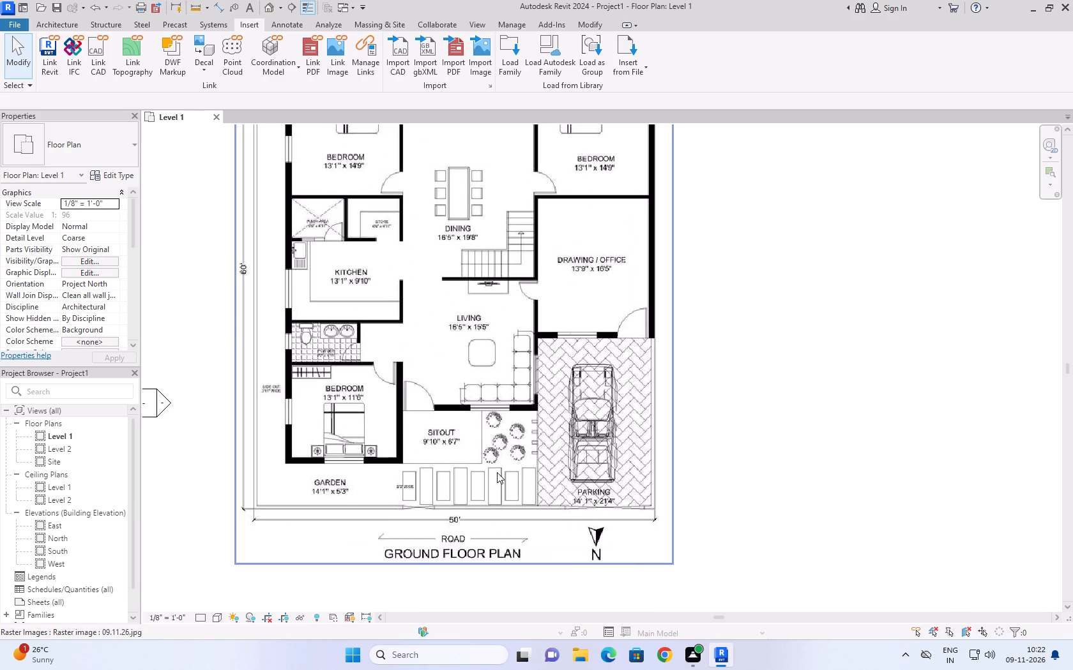
pyautogui.scroll(-4, 301, 218)
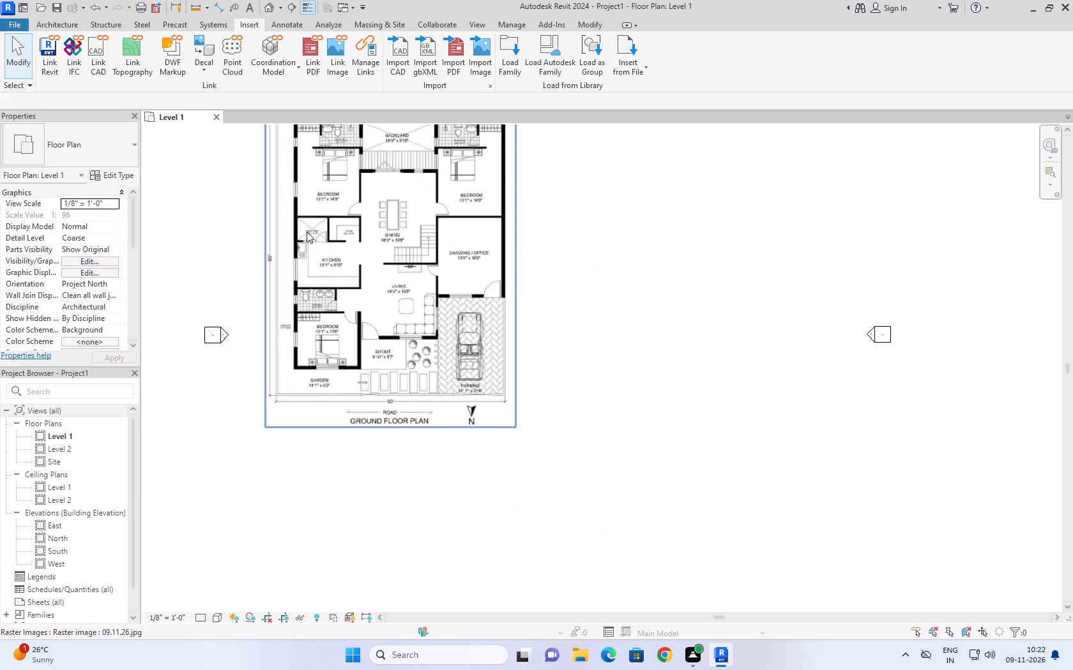
pyautogui.moveTo(307, 232); pyautogui.dragTo(303, 364, button='middle')
pyautogui.scroll(-1, 306, 239)
pyautogui.scroll(-1, 304, 365)
pyautogui.scroll(2, 302, 228)
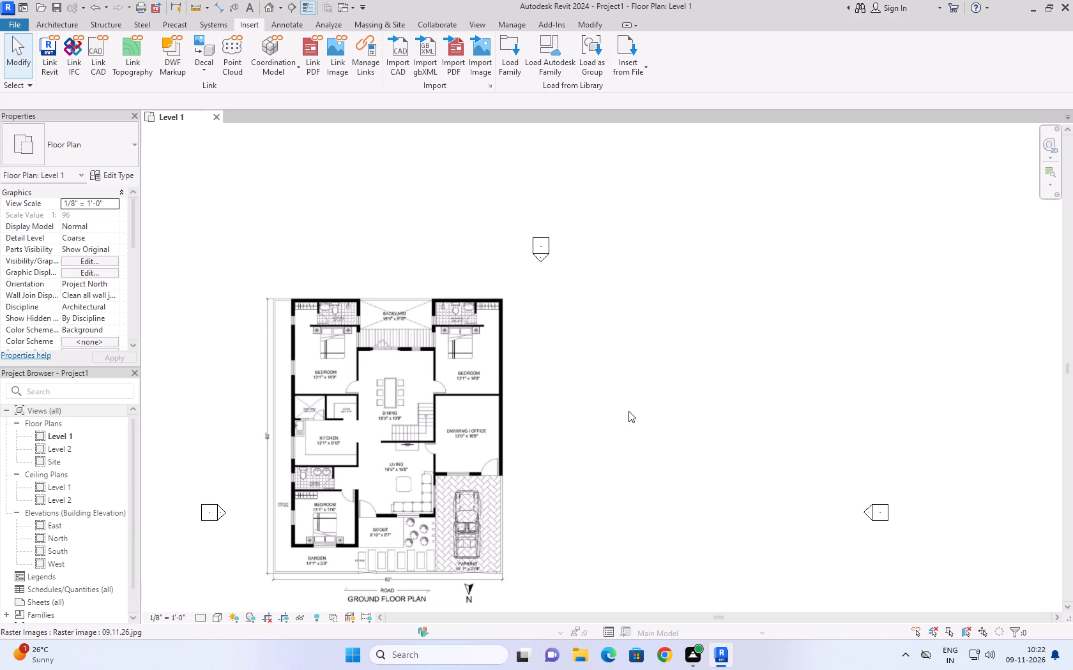
pyautogui.scroll(-2, 623, 227)
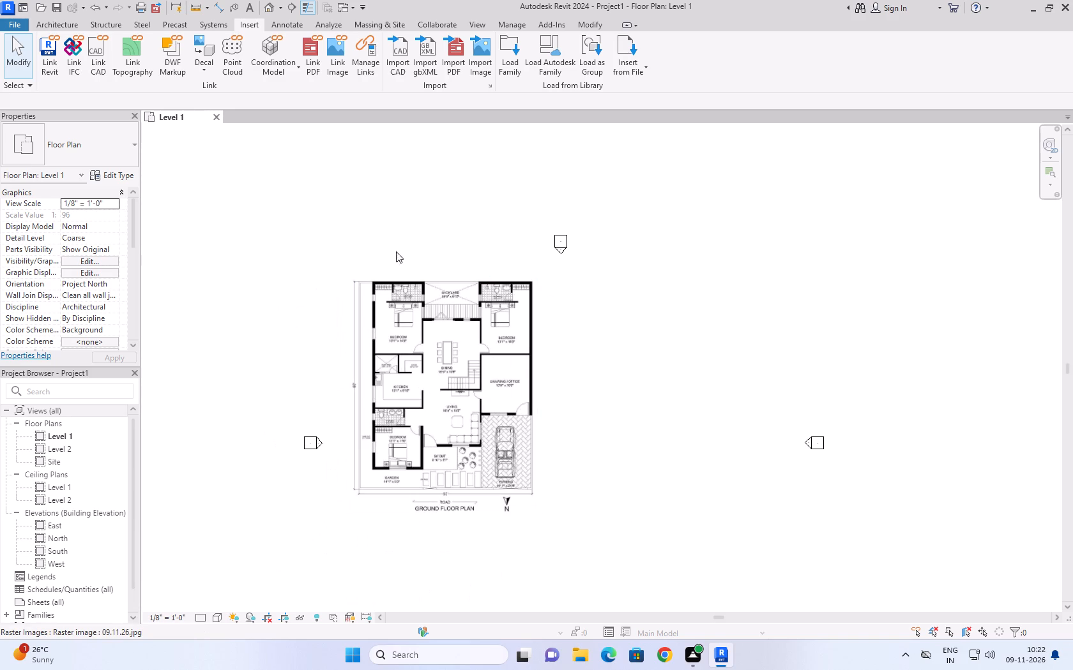
pyautogui.click(390, 193)
# Start the Wall tool in the Level 1 floor plan.
pyautogui.click(32, 24)
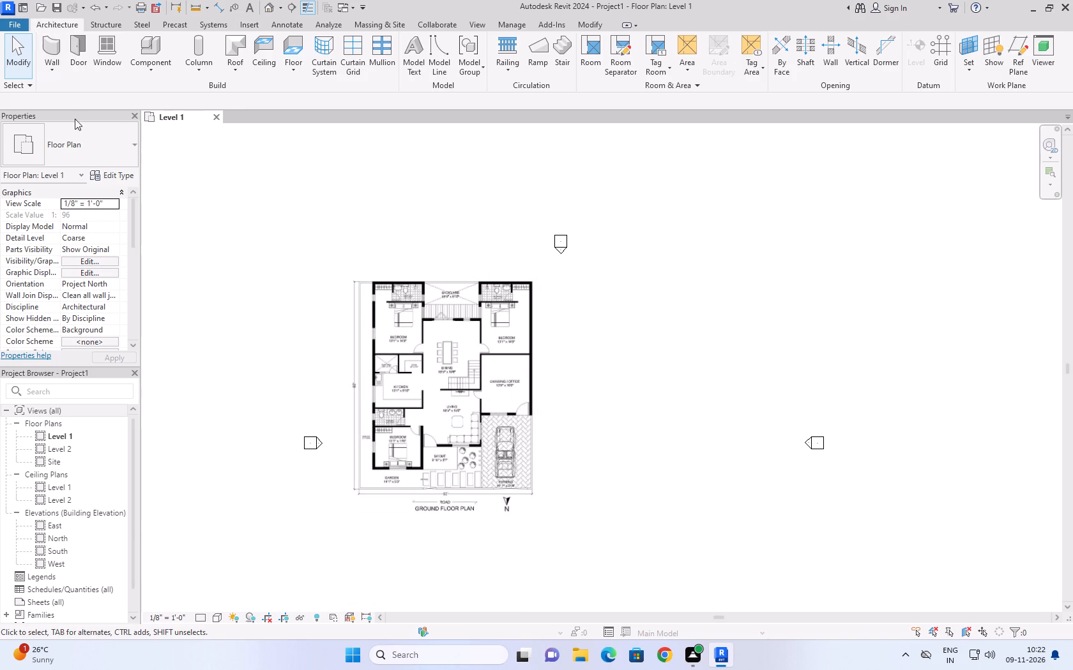
pyautogui.click(53, 42)
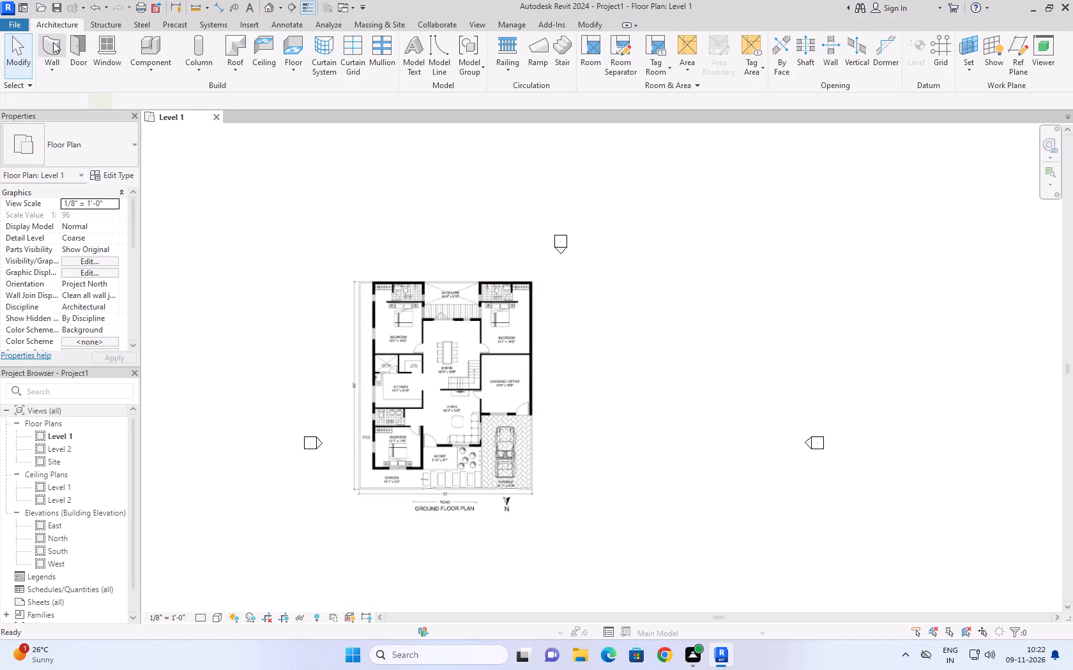
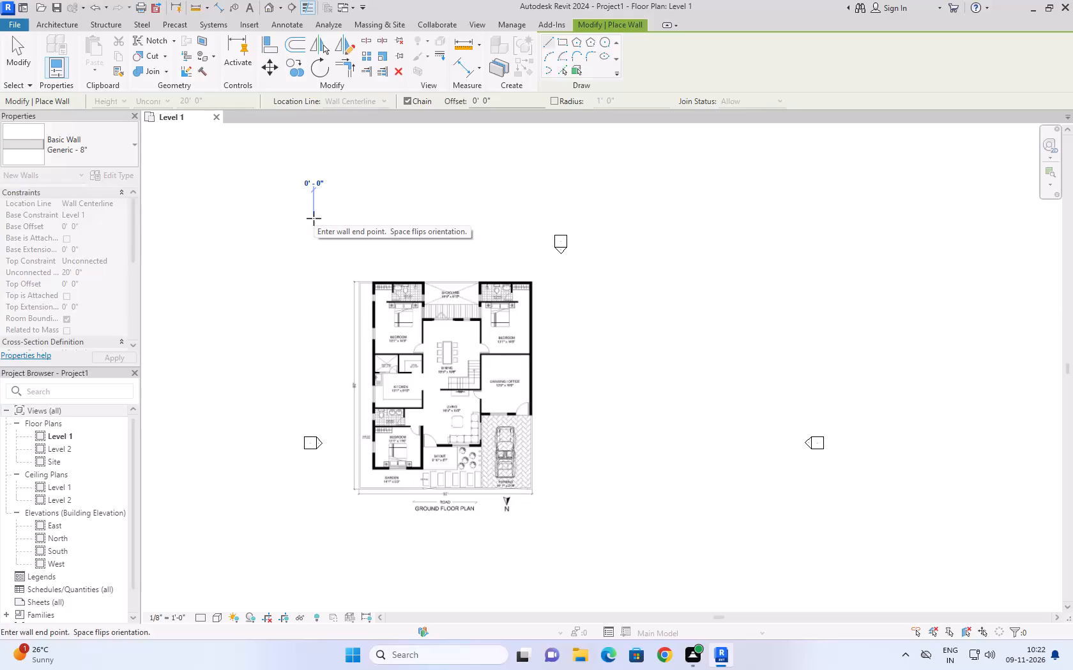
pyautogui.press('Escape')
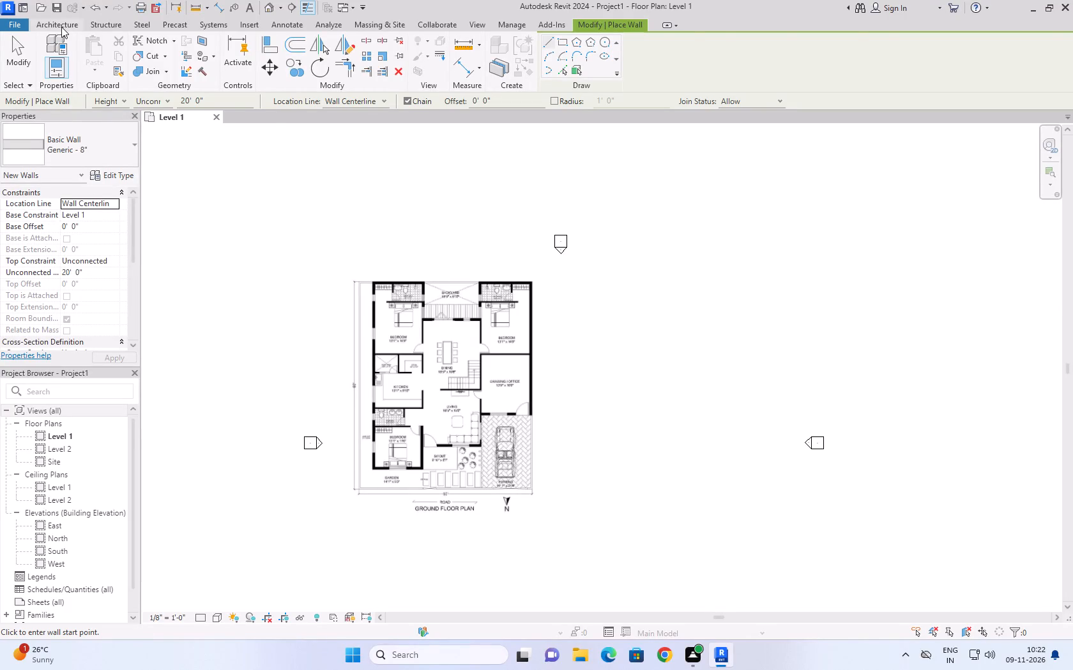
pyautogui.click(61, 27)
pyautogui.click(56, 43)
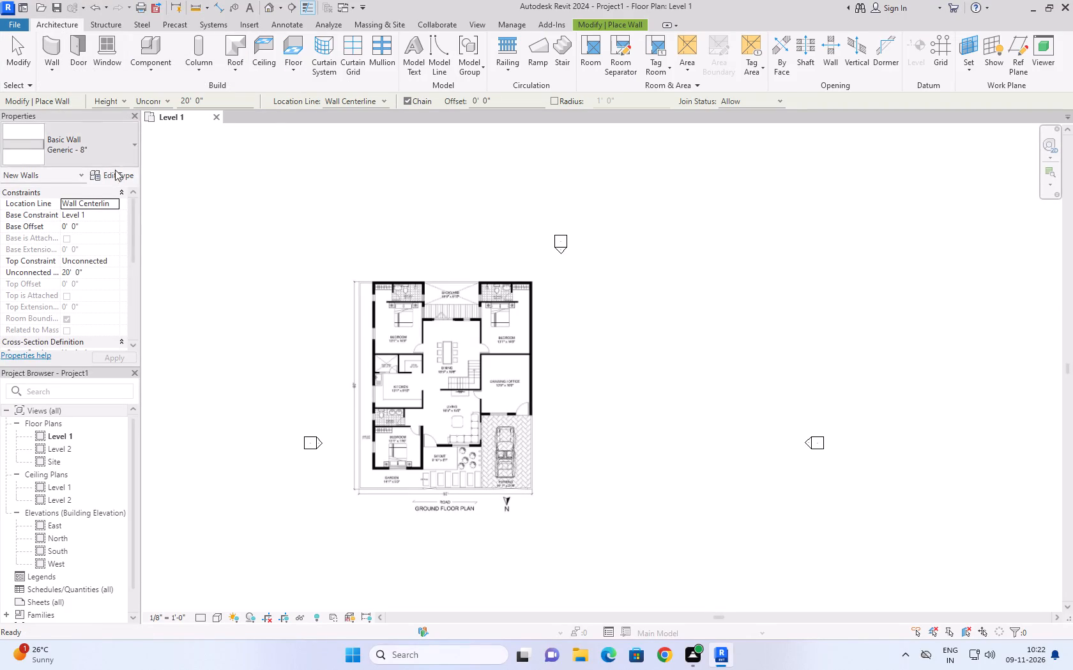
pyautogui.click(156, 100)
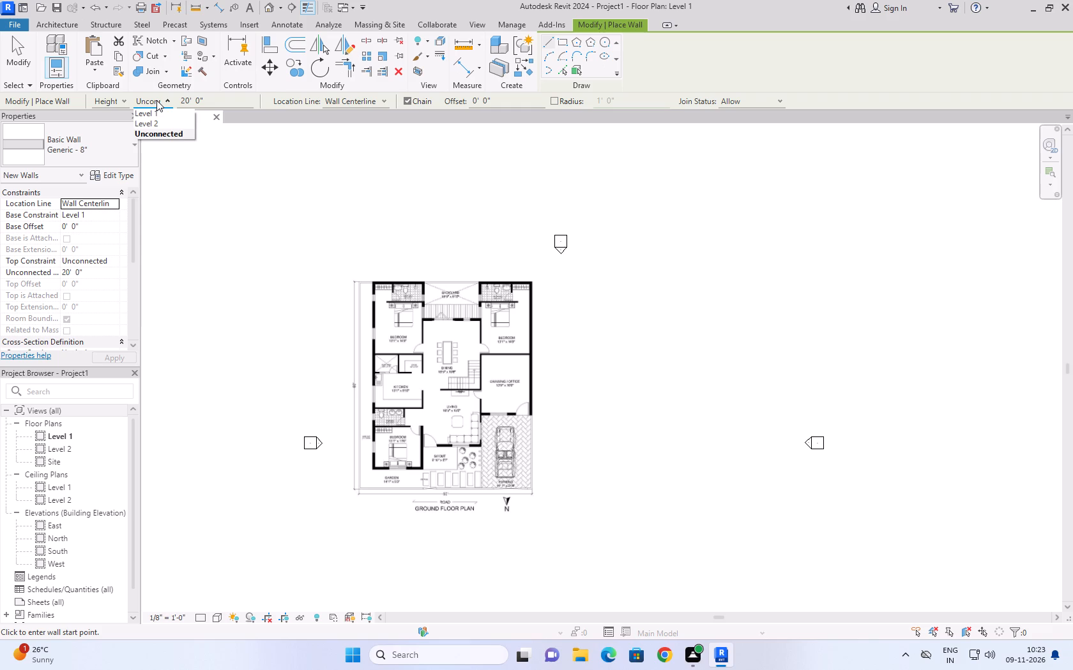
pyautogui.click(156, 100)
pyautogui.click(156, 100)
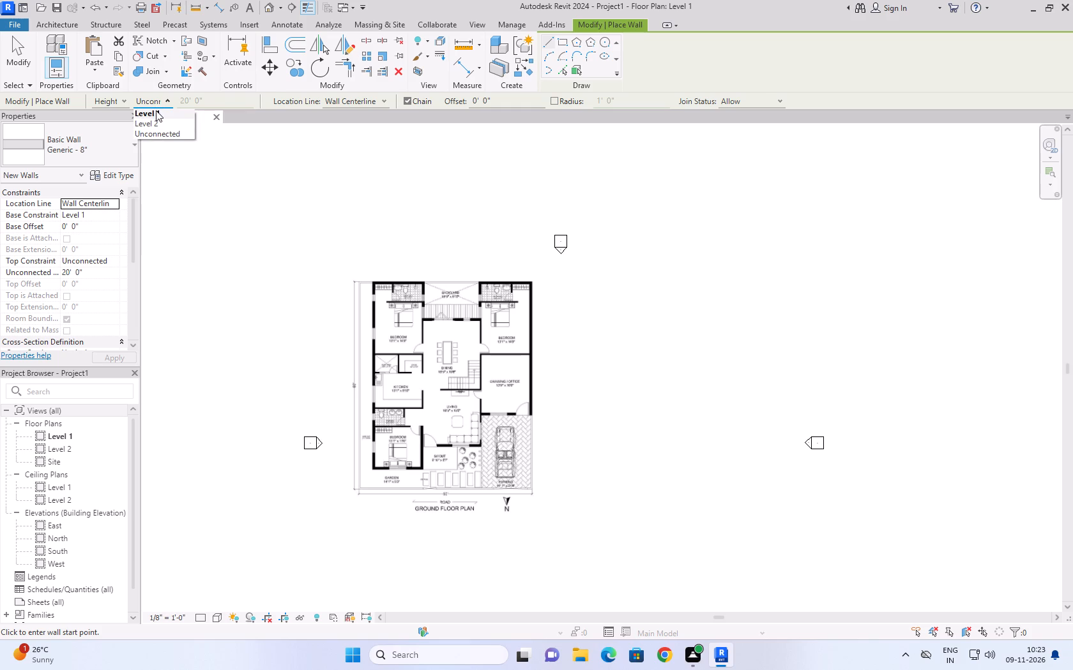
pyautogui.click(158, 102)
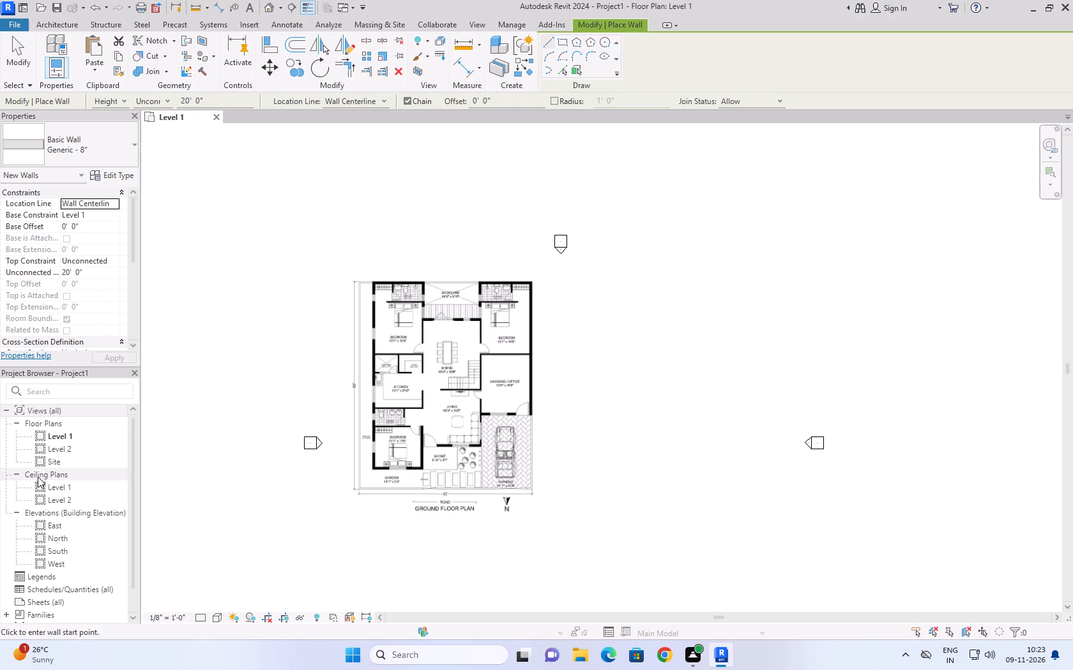
# Open the South elevation and rename Level 1 as "road level".
pyautogui.doubleClick(69, 549)
pyautogui.scroll(-4, 683, 443)
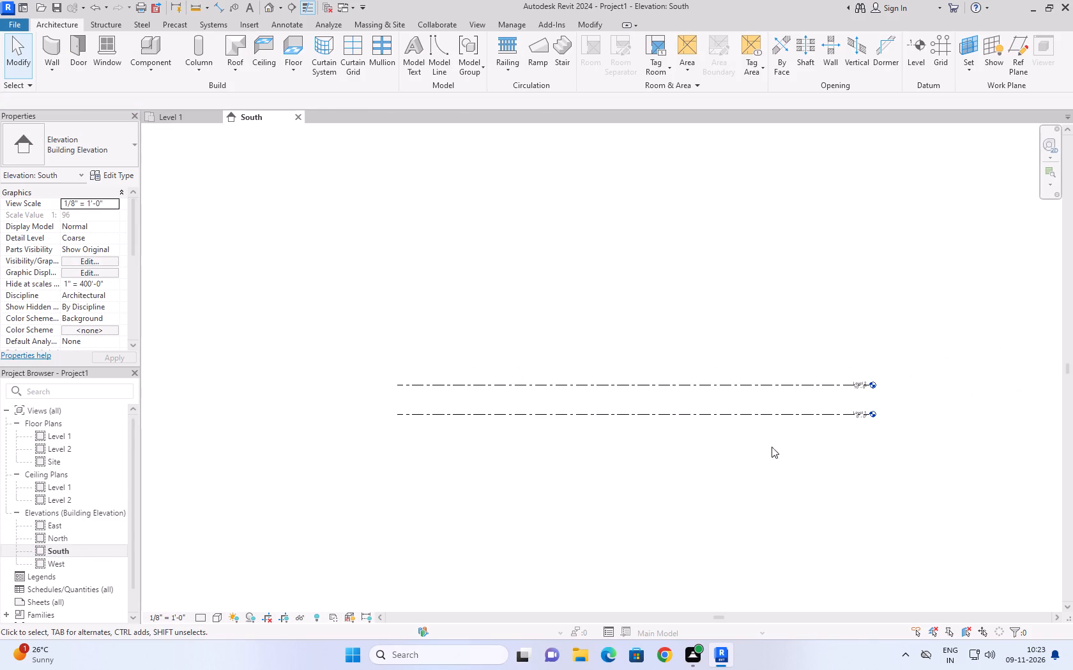
pyautogui.scroll(7, 920, 403)
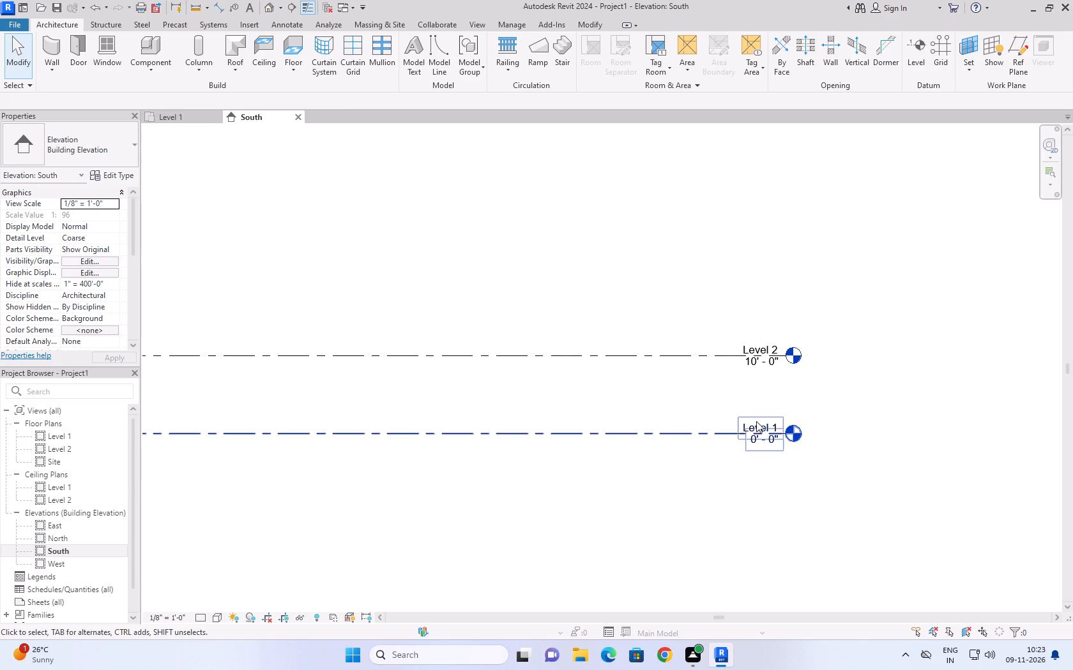
pyautogui.click(756, 420)
pyautogui.click(756, 420)
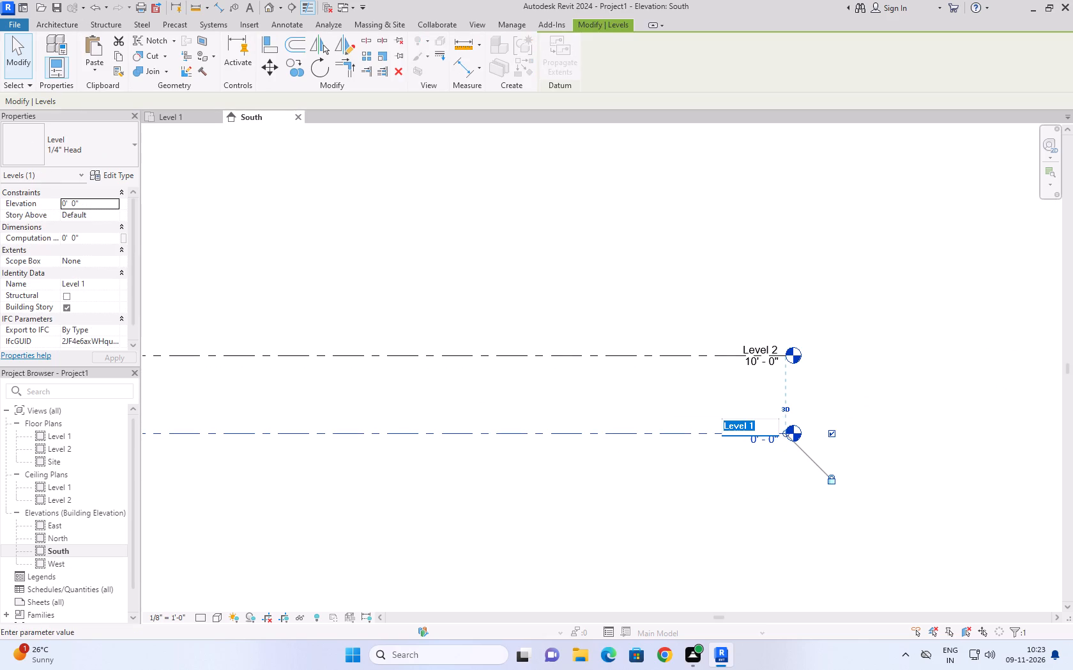
pyautogui.write('road level')
pyautogui.scroll(-1, 784, 413)
pyautogui.click(894, 328)
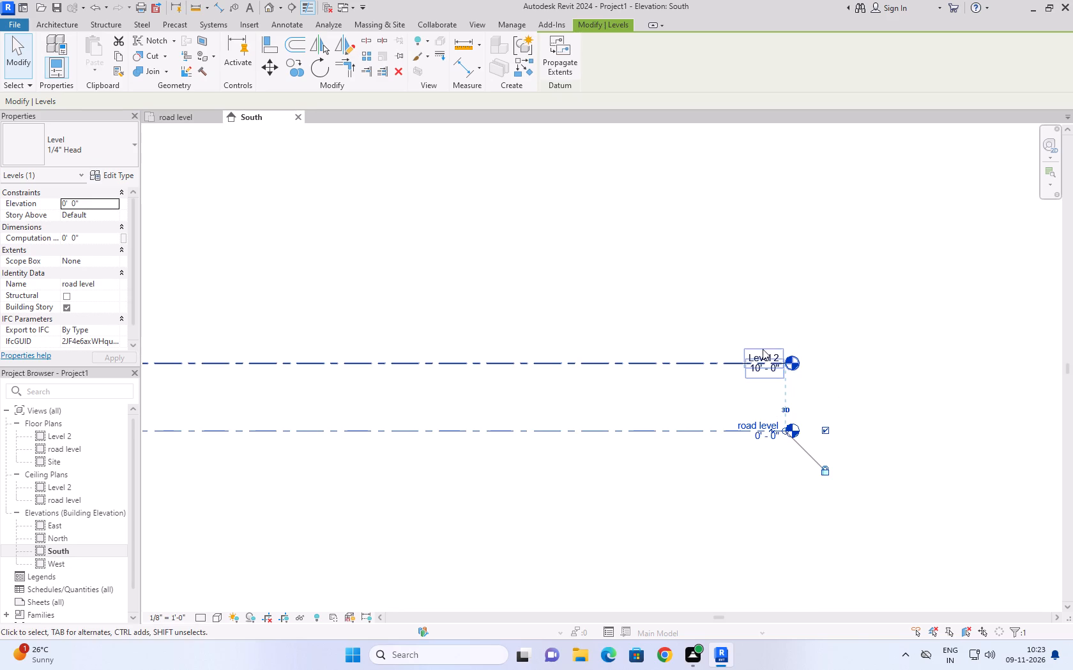
# Rename Level 2 in the South elevation as "ground floor or plinth".
pyautogui.click(757, 351)
pyautogui.click(756, 351)
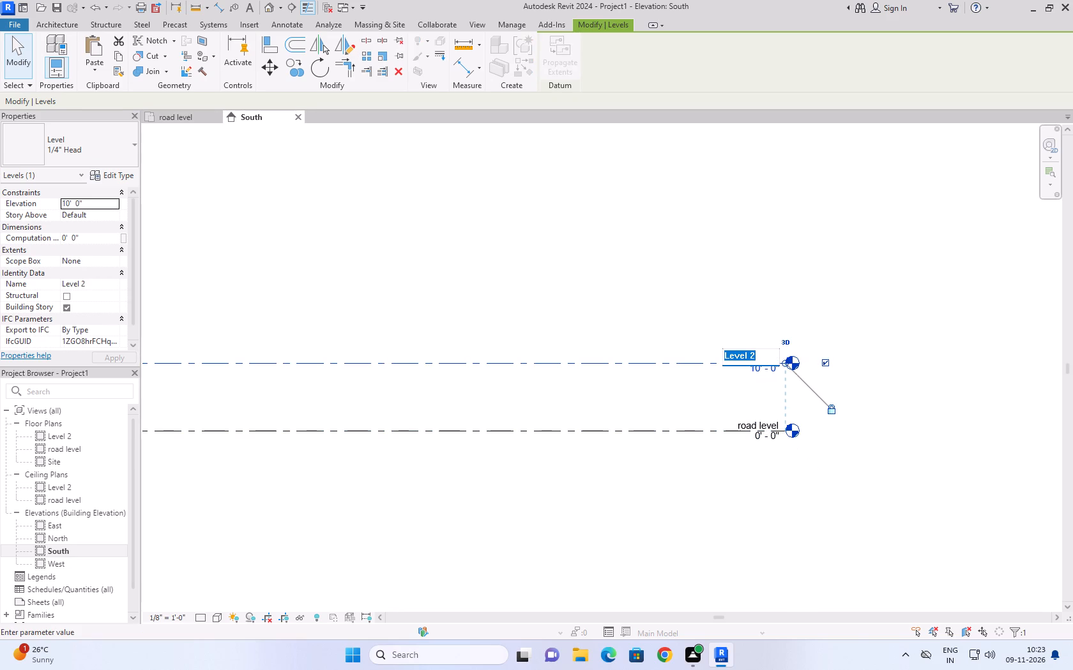
pyautogui.write('gf')
pyautogui.press('BackSpace')
pyautogui.press('BackSpace')
pyautogui.write('fro')
pyautogui.press('BackSpace')
pyautogui.press('BackSpace')
pyautogui.press('BackSpace')
pyautogui.press('BackSpace')
pyautogui.write('ground floor or')
pyautogui.press('space')
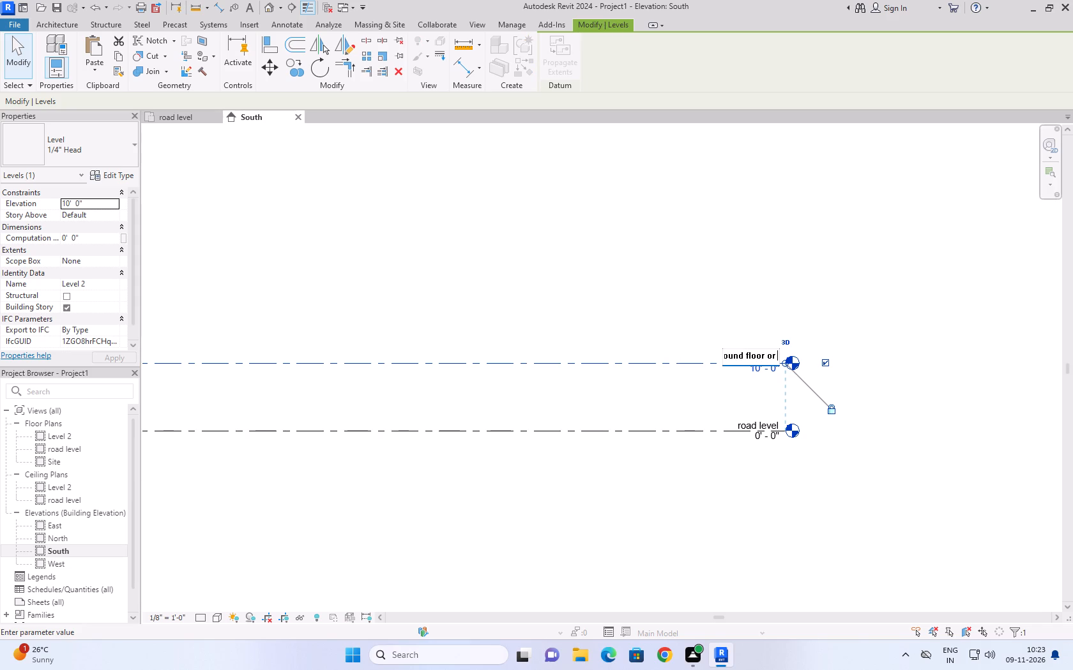
pyautogui.write('plinth')
pyautogui.press('space')
pyautogui.write('leve')
pyautogui.press('BackSpace')
pyautogui.press('BackSpace')
pyautogui.press('BackSpace')
pyautogui.press('BackSpace')
pyautogui.press('BackSpace')
pyautogui.press('BackSpace')
pyautogui.press('BackSpace')
pyautogui.press('BackSpace')
pyautogui.press('BackSpace')
pyautogui.press('BackSpace')
pyautogui.press('BackSpace')
pyautogui.press('BackSpace')
pyautogui.press('BackSpace')
pyautogui.press('BackSpace')
pyautogui.press('BackSpace')
pyautogui.press('BackSpace')
pyautogui.press('BackSpace')
pyautogui.press('BackSpace')
pyautogui.press('BackSpace')
pyautogui.press('BackSpace')
pyautogui.write('gr')
pyautogui.press('BackSpace')
pyautogui.write('round floor or plinth')
pyautogui.click(806, 257)
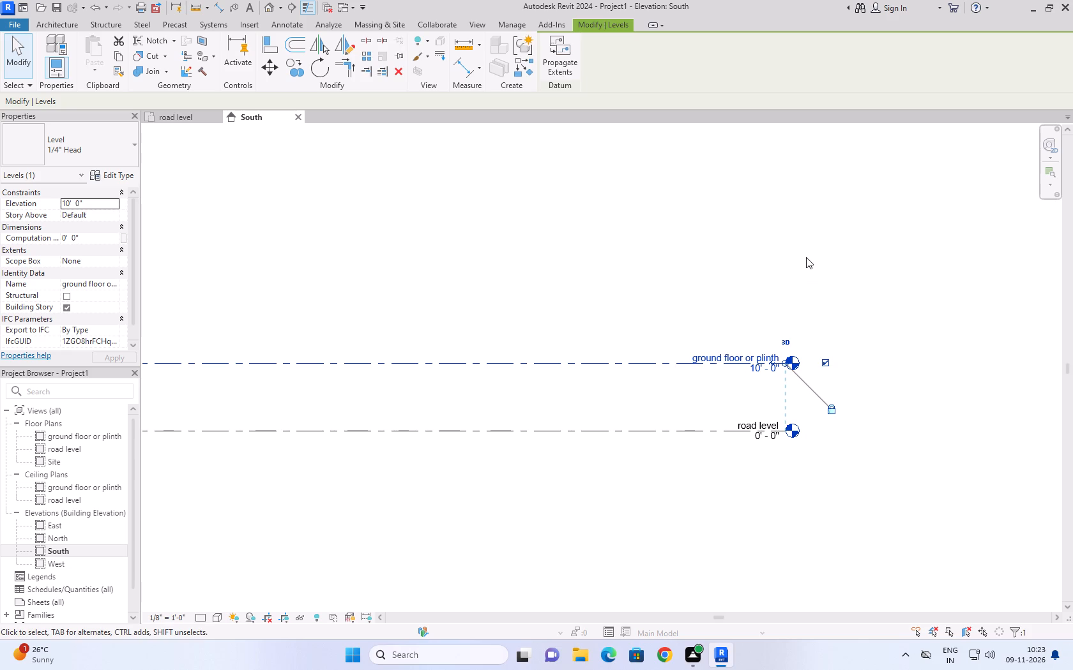
pyautogui.click(710, 507)
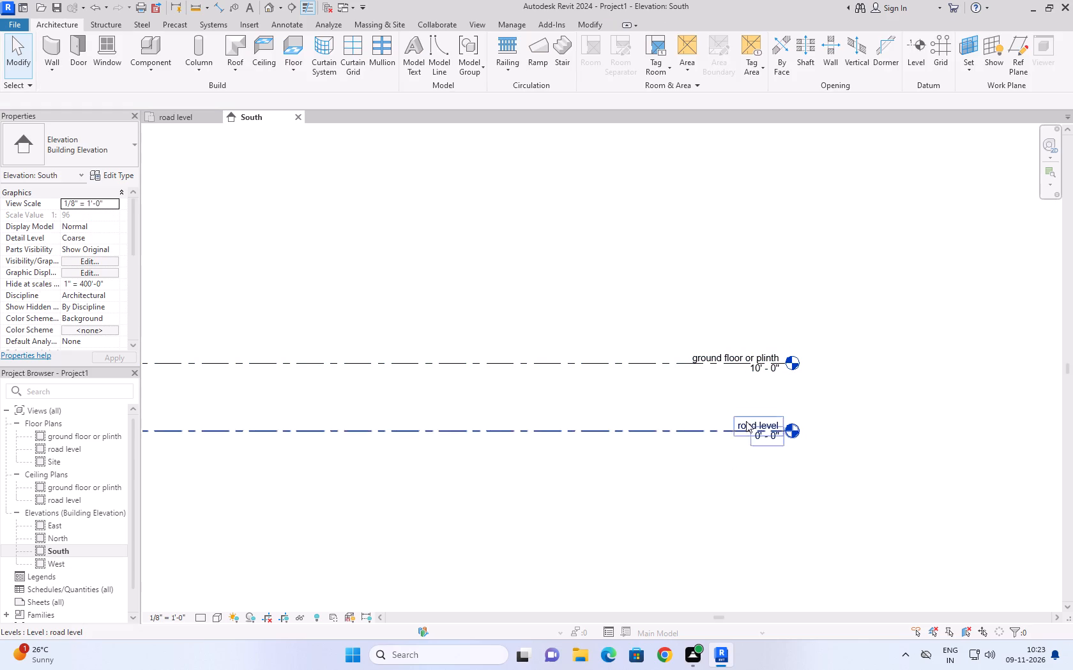
# Open the elevation value of the ground floor or plinth level for editing.
pyautogui.click(775, 374)
pyautogui.click(775, 374)
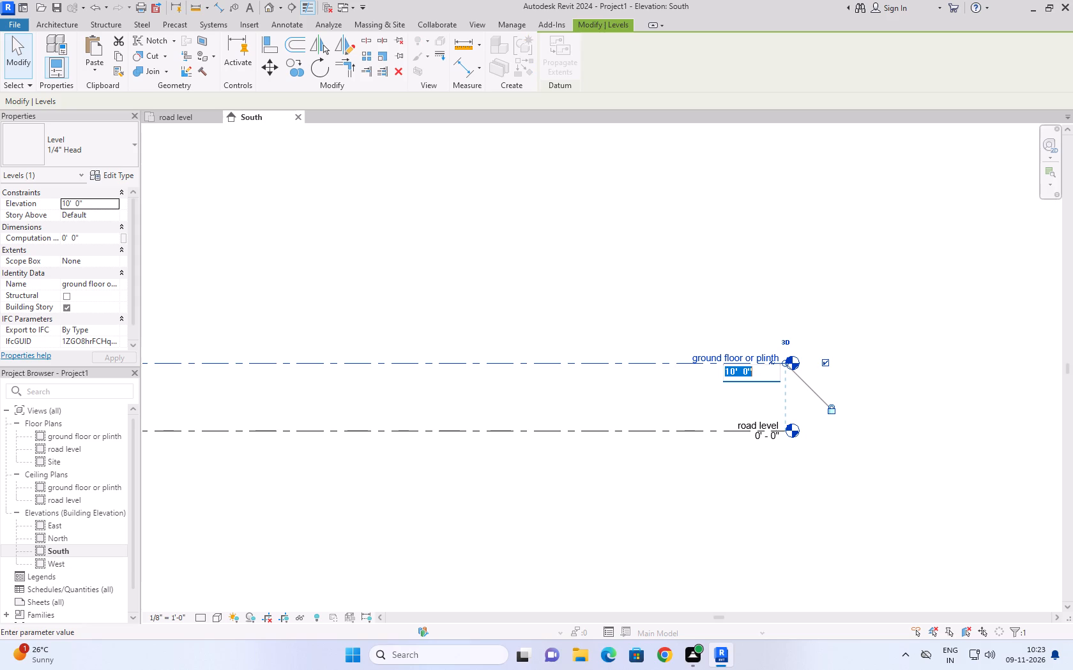
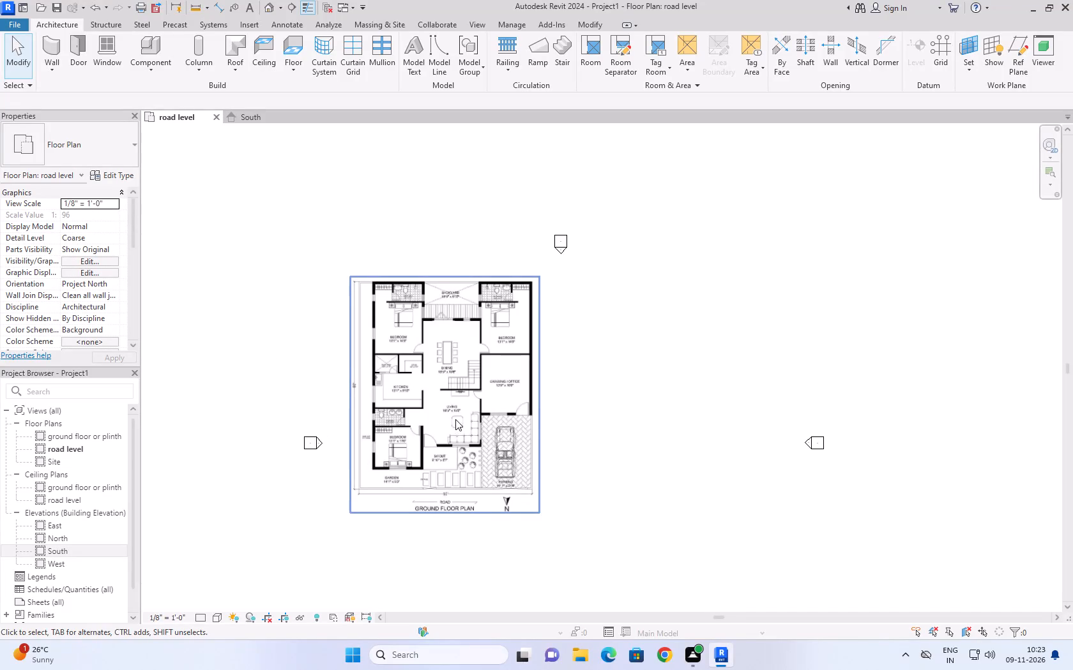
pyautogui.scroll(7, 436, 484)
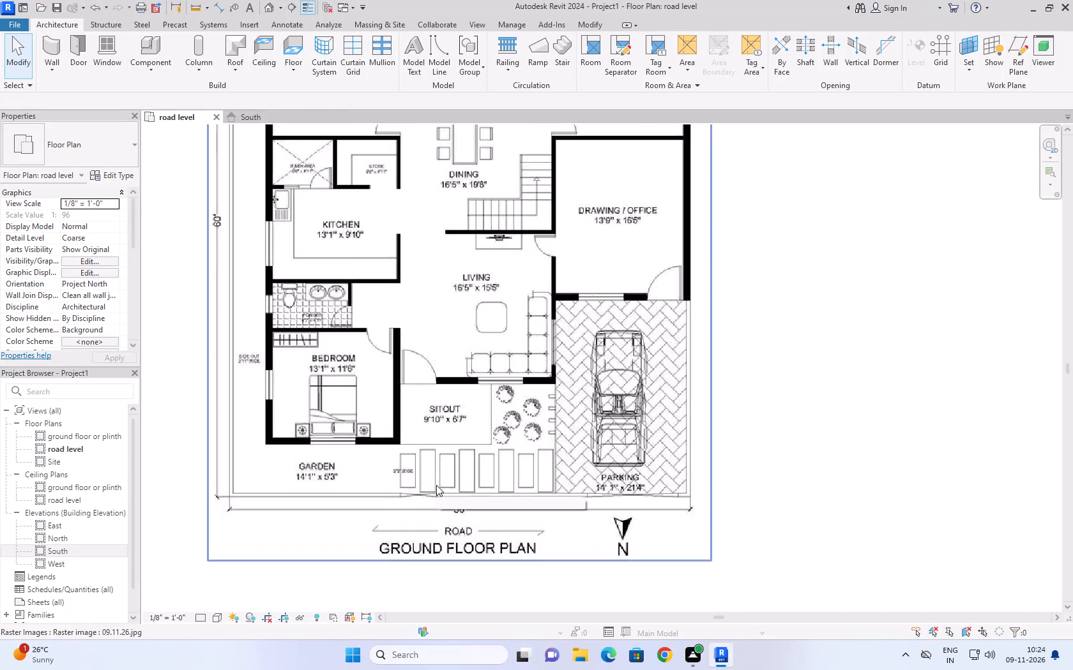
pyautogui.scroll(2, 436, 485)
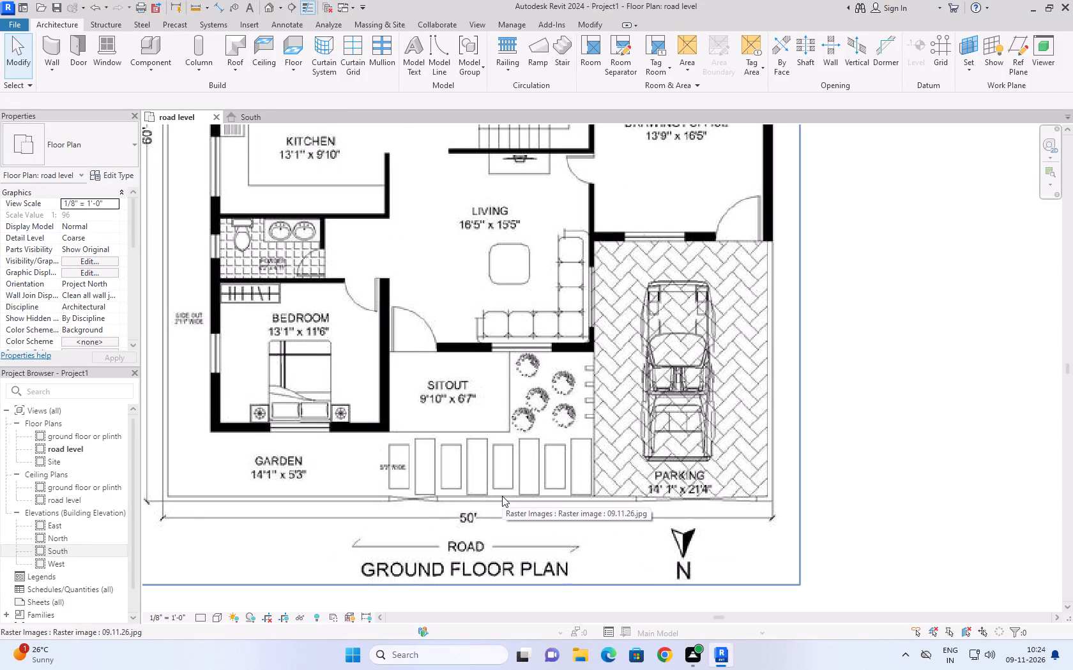
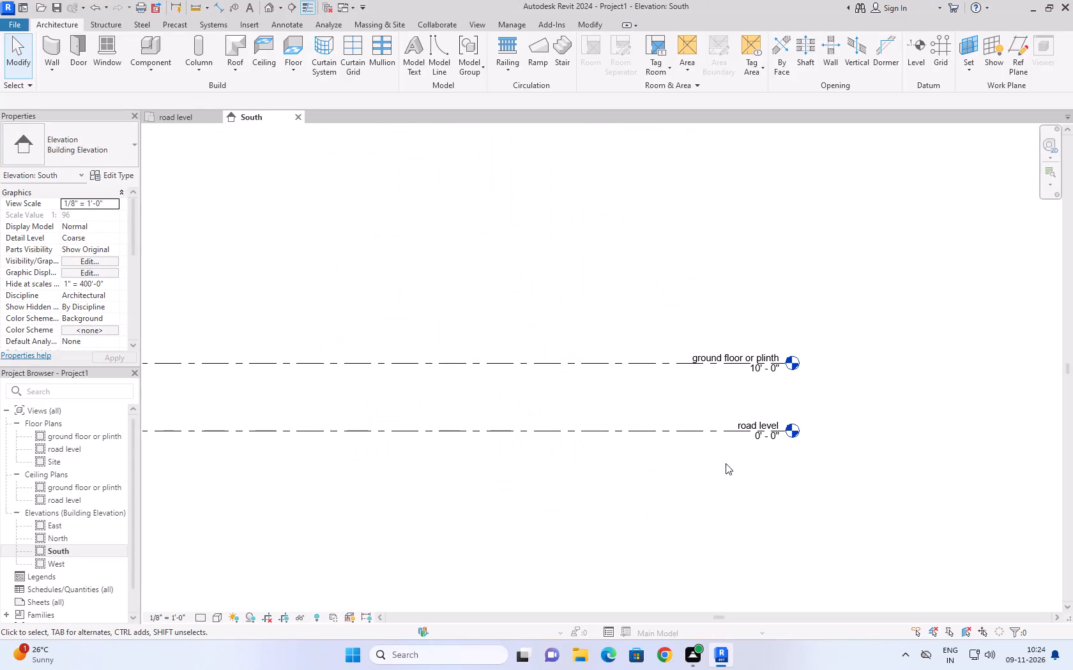
# Set the elevation of the ground floor or plinth level to 2'.
pyautogui.click(770, 374)
pyautogui.click(770, 374)
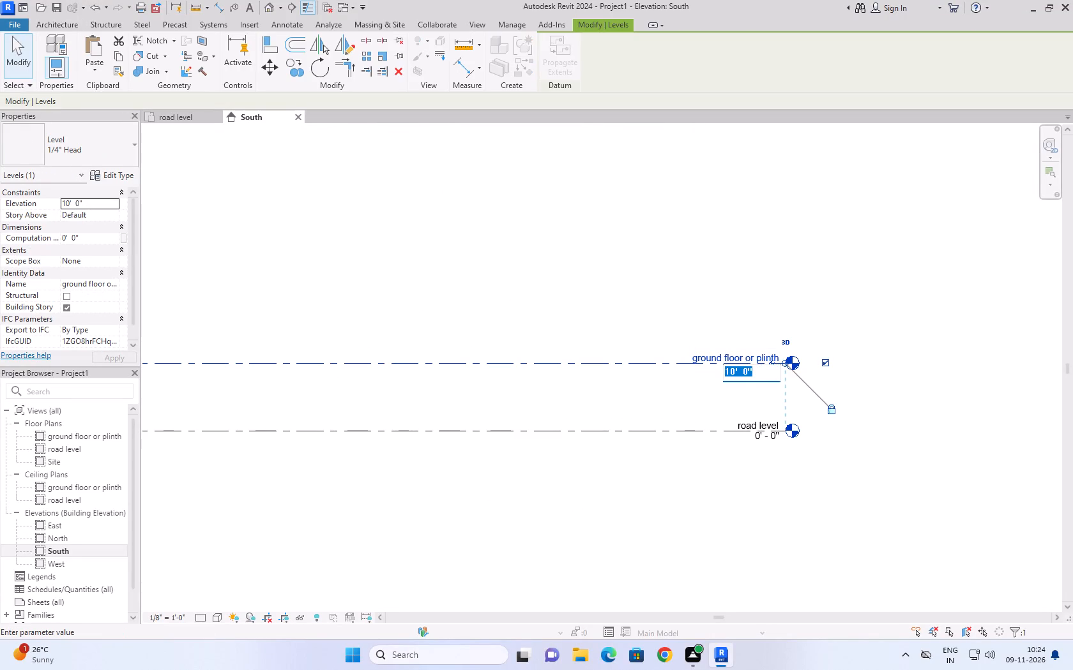
pyautogui.write("2'")
pyautogui.click(937, 359)
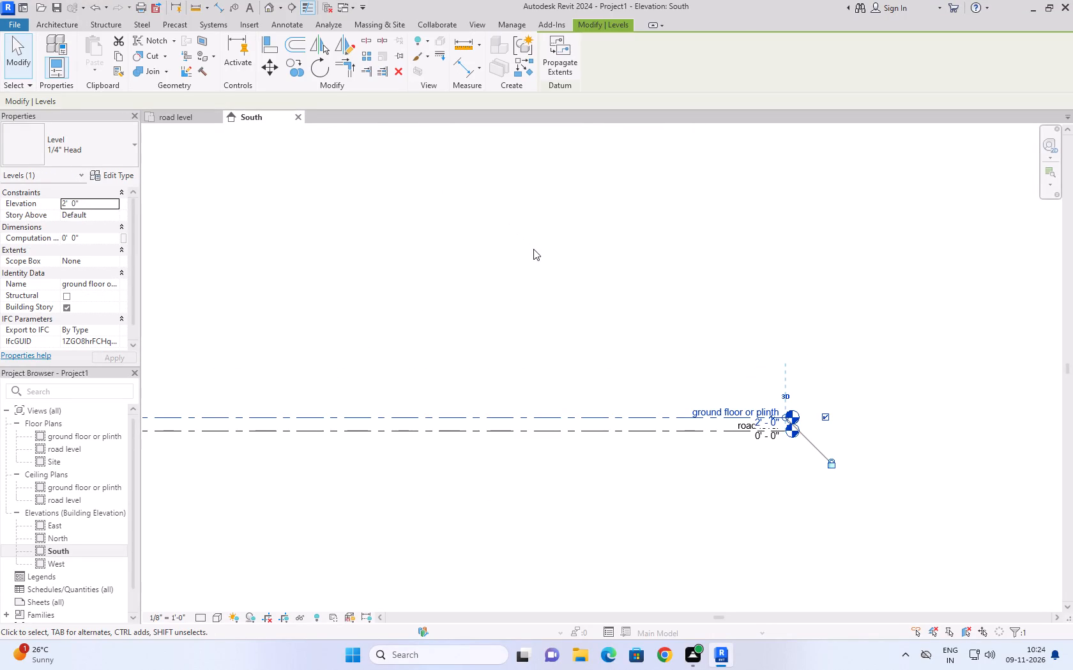
# Create a new level offset 10' 6" above the ground floor or plinth level by picking its line.
pyautogui.write('ll')
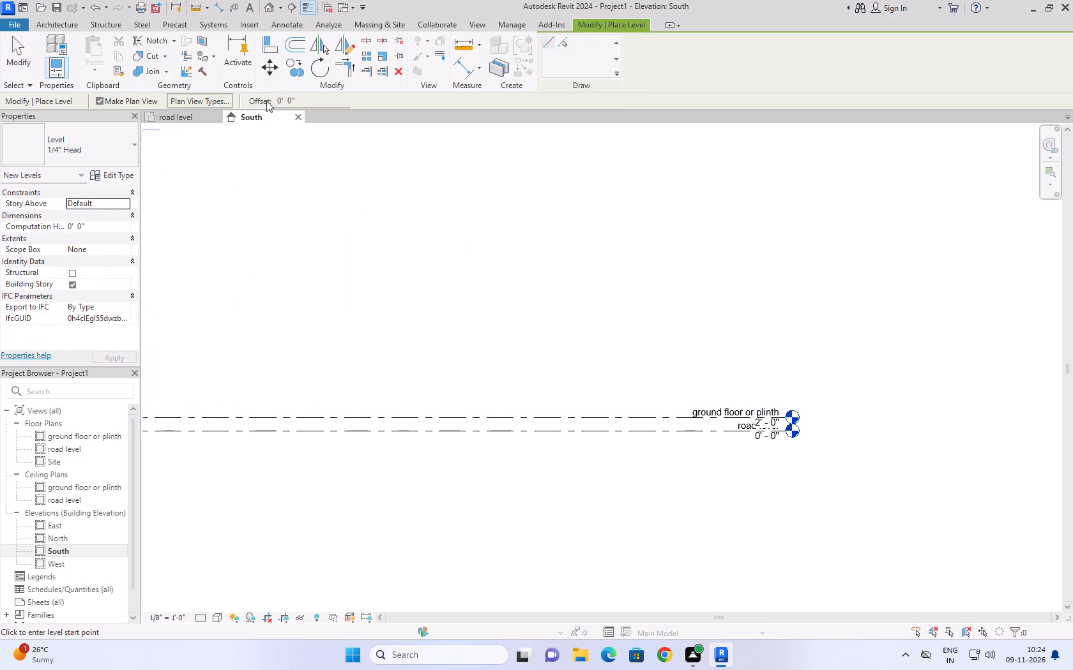
pyautogui.click(303, 99)
pyautogui.press('BackSpace')
pyautogui.press('BackSpace')
pyautogui.press('BackSpace')
pyautogui.press('BackSpace')
pyautogui.press('BackSpace')
pyautogui.press('BackSpace')
pyautogui.press('BackSpace')
pyautogui.write("10'6''")
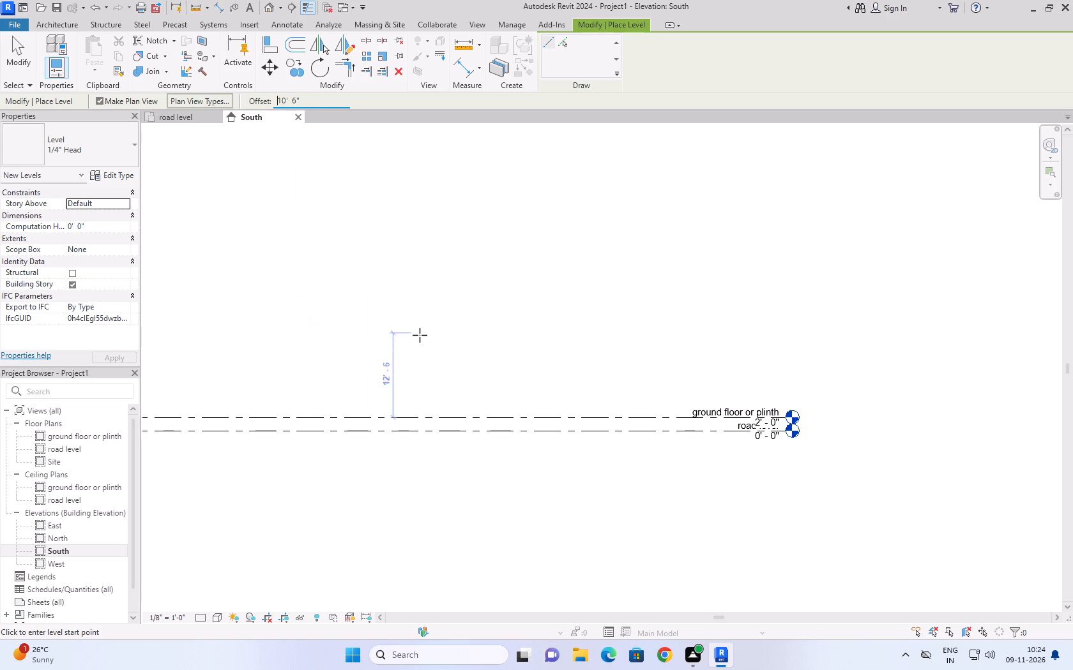
pyautogui.click(563, 50)
pyautogui.click(562, 45)
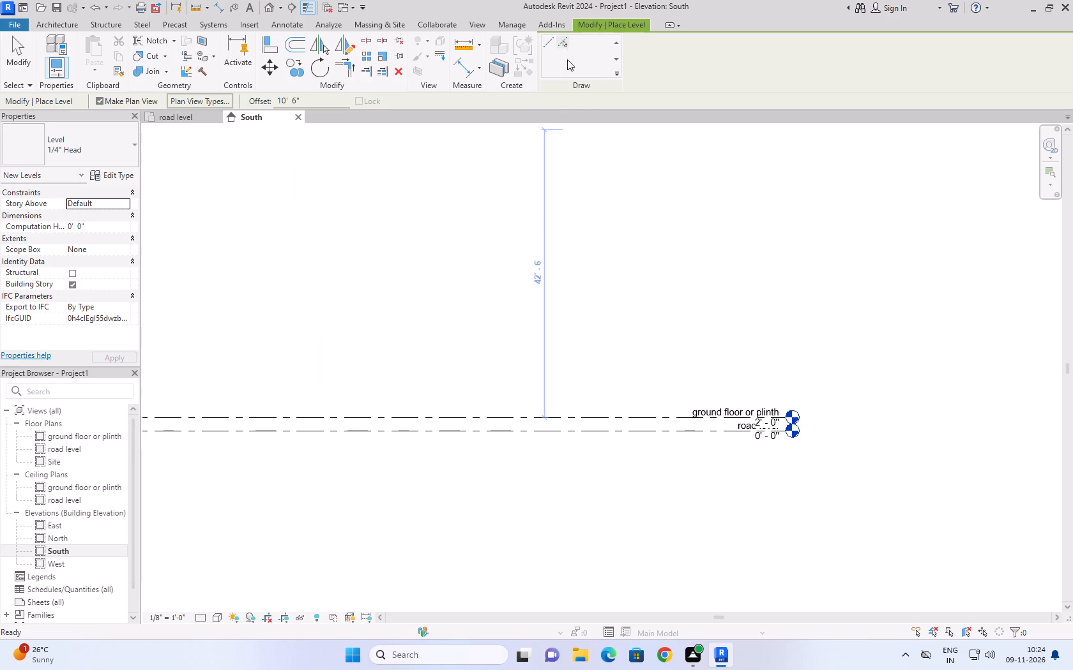
pyautogui.click(579, 415)
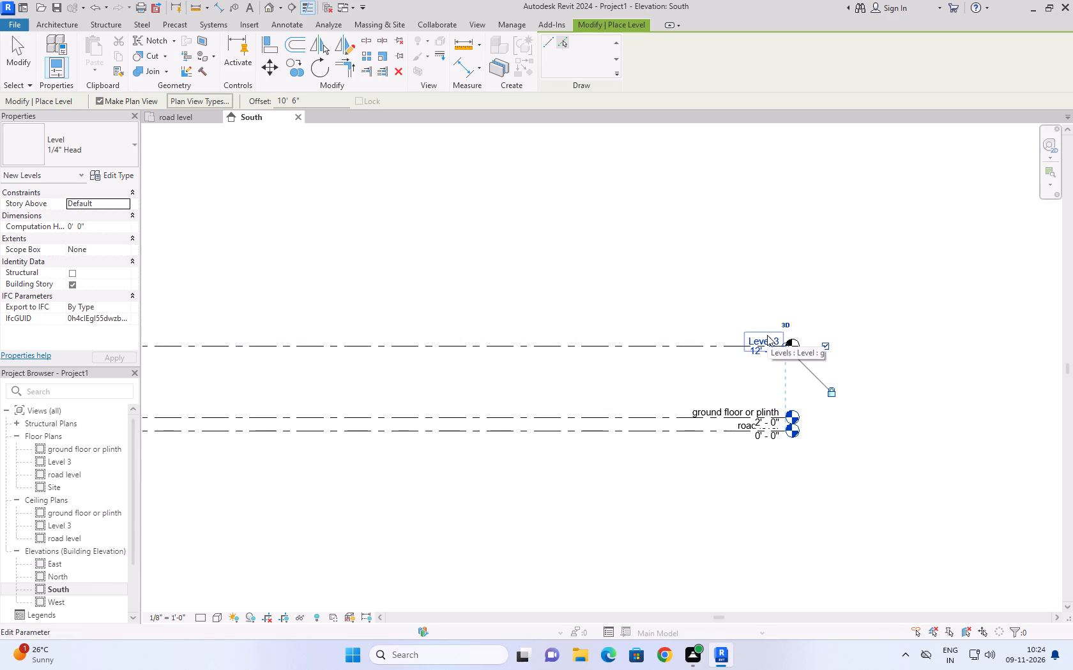
# Create another level offset 3' 6" above Level 3 by picking its line.
pyautogui.moveTo(333, 99); pyautogui.dragTo(237, 85)
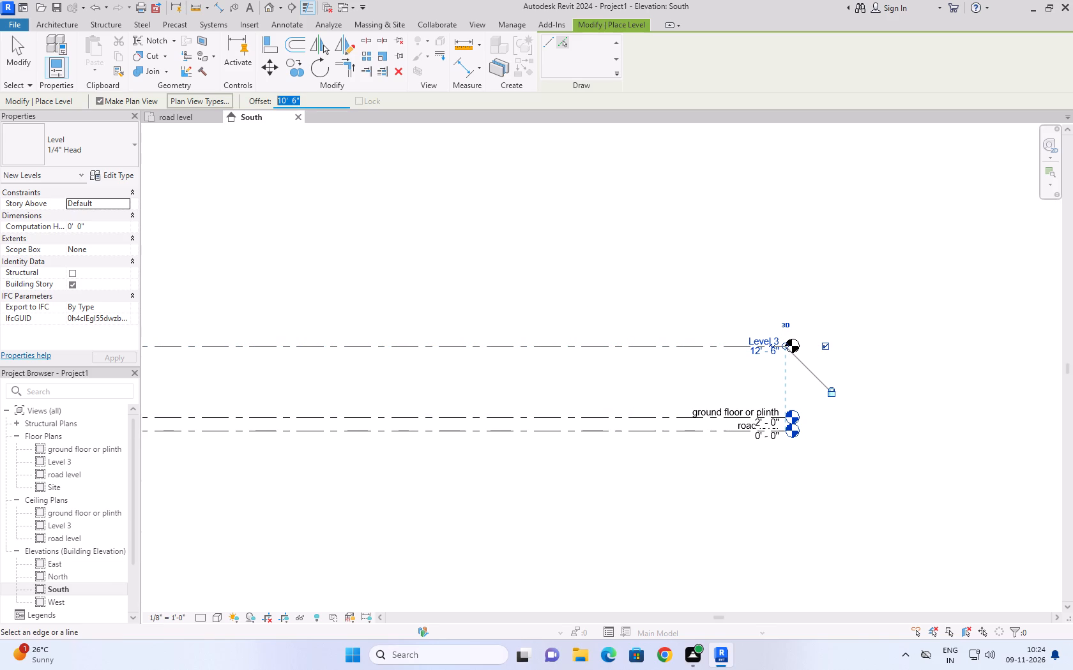
pyautogui.moveTo(237, 85); pyautogui.dragTo(231, 84)
pyautogui.write("3'6''")
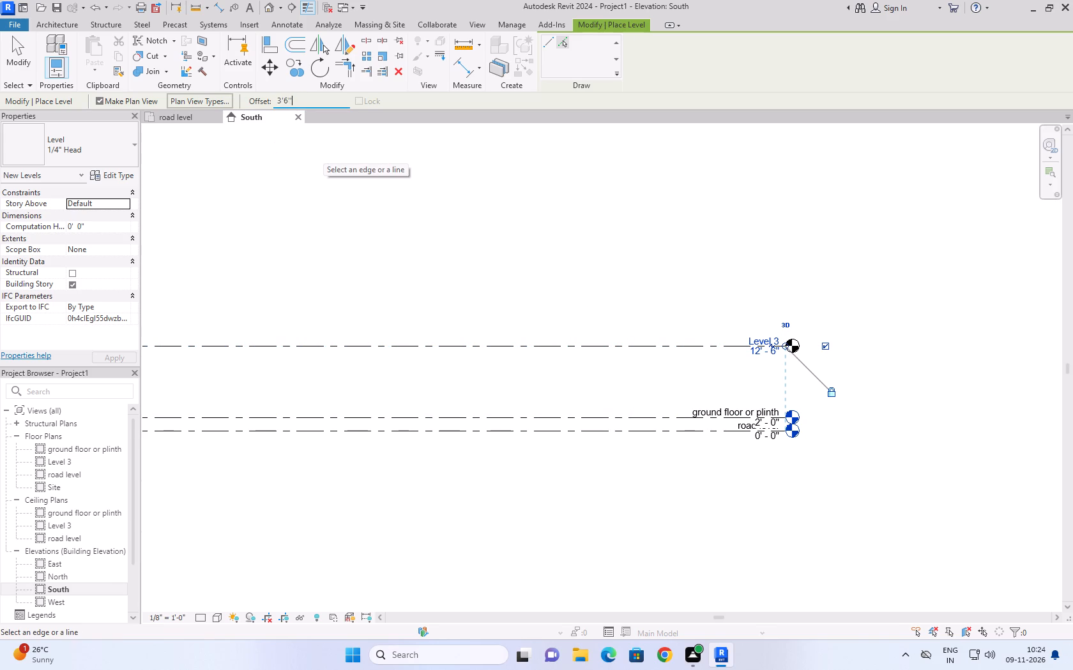
pyautogui.click(565, 345)
# Create a third new level offset 9' above Level 3 by picking its line, and finish placing levels.
pyautogui.click(339, 101)
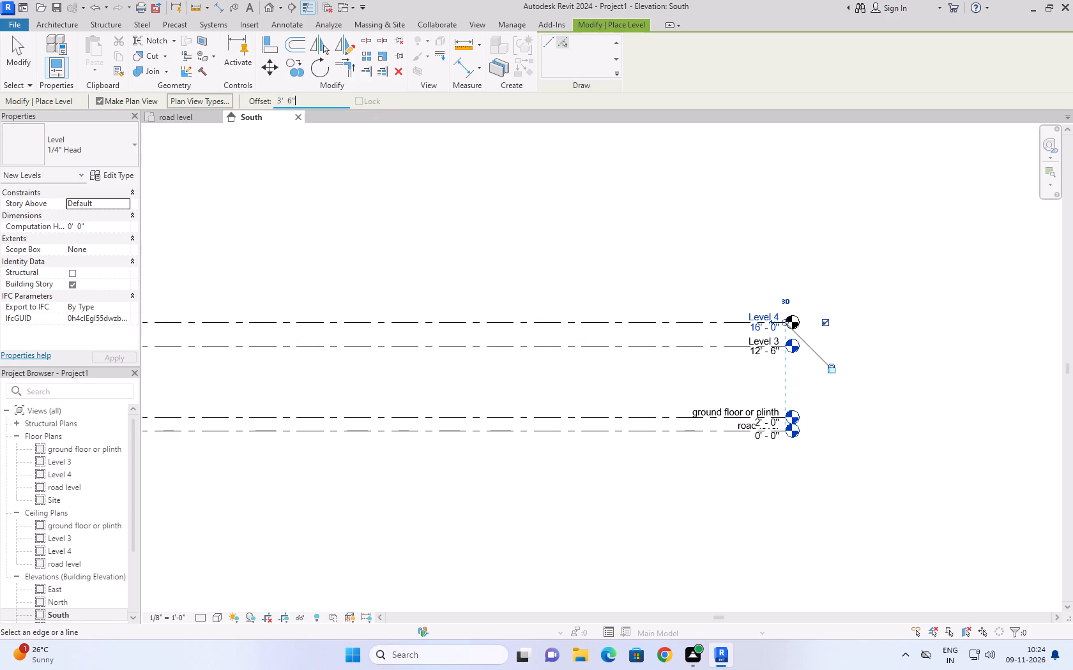
pyautogui.press('BackSpace')
pyautogui.press('BackSpace')
pyautogui.press('BackSpace')
pyautogui.press('BackSpace')
pyautogui.press('BackSpace')
pyautogui.press('BackSpace')
pyautogui.press('BackSpace')
pyautogui.press('BackSpace')
pyautogui.press('BackSpace')
pyautogui.press('BackSpace')
pyautogui.press('BackSpace')
pyautogui.press('BackSpace')
pyautogui.press('BackSpace')
pyautogui.press('BackSpace')
pyautogui.press('BackSpace')
pyautogui.press('9')
pyautogui.press("'")
pyautogui.click(529, 345)
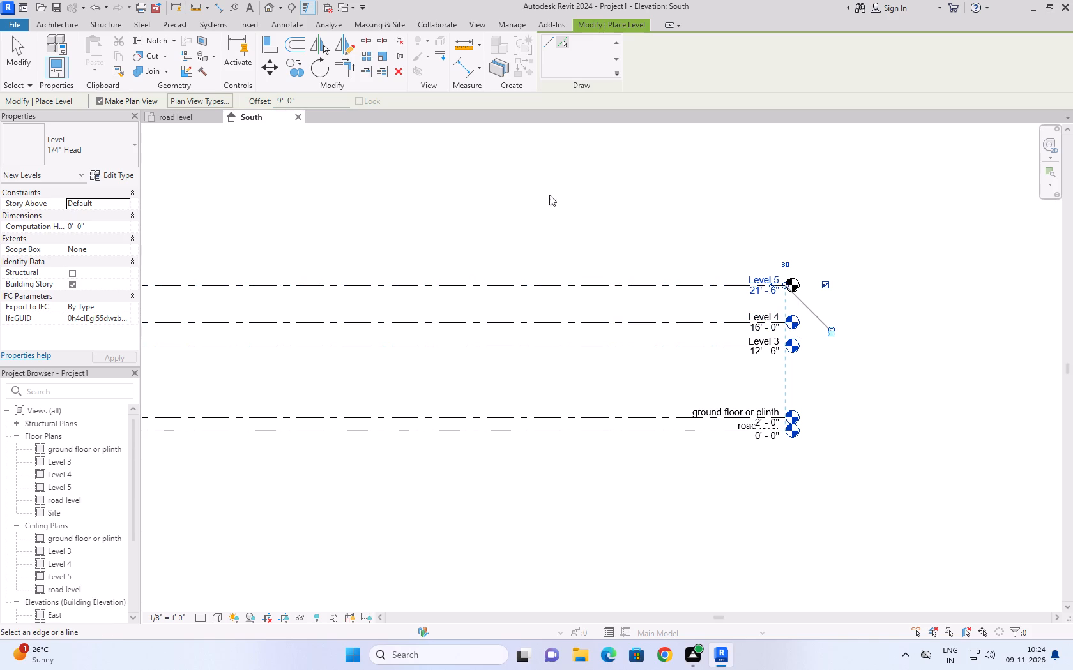
pyautogui.click(26, 60)
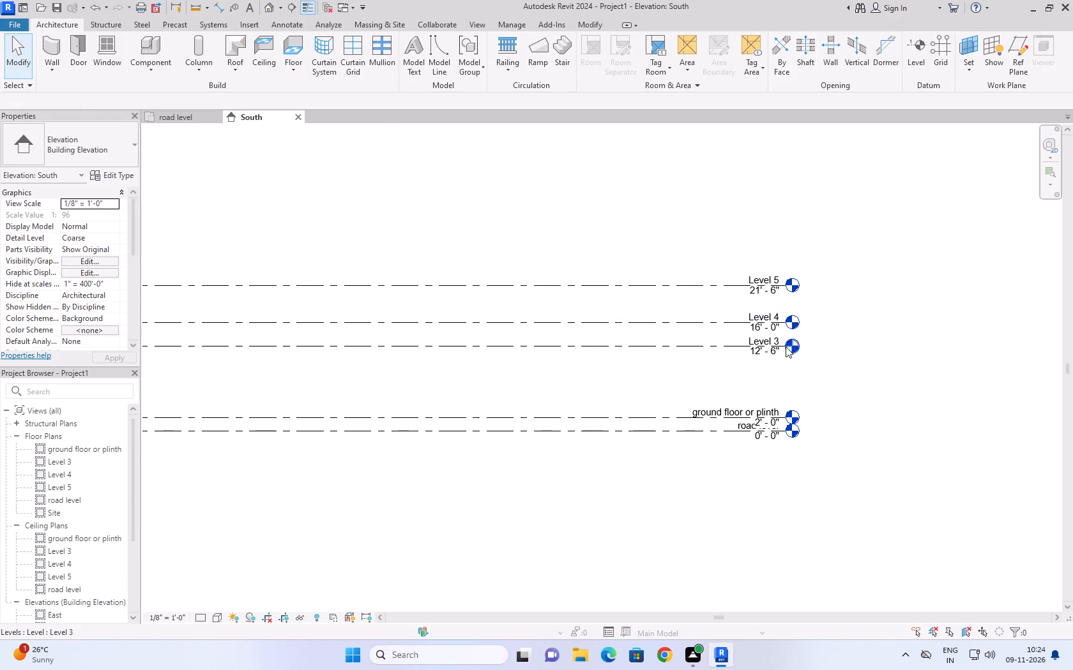
# Rename Level 3 as terrace.
pyautogui.click(749, 335)
pyautogui.click(749, 335)
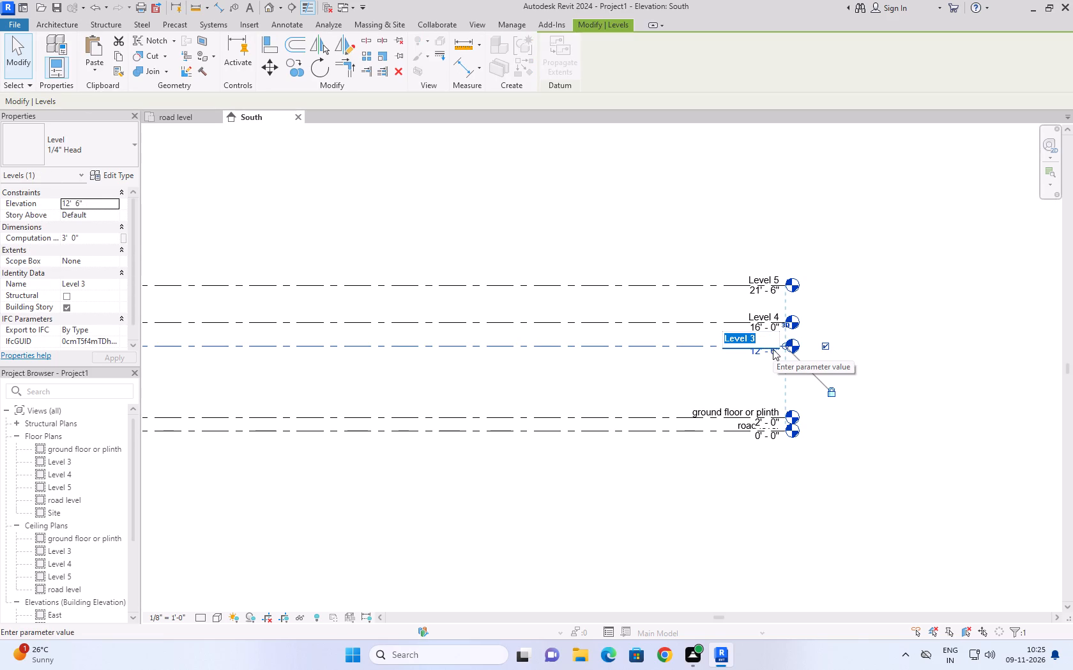
pyautogui.write('terrace')
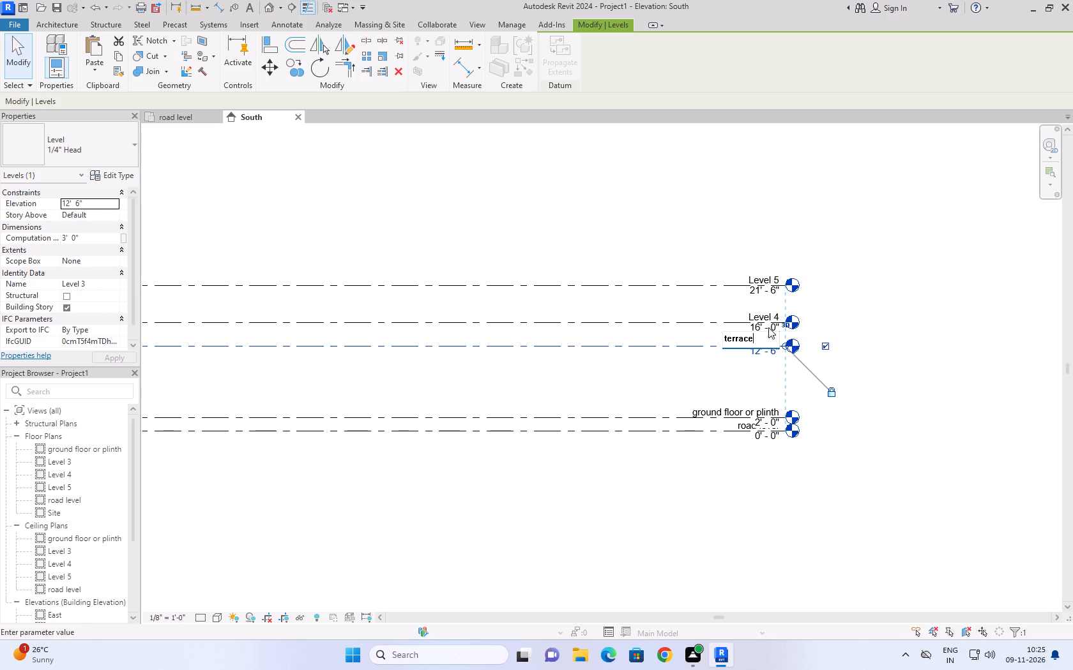
# Rename Level 4 as parapet wall.
pyautogui.click(752, 315)
pyautogui.click(755, 312)
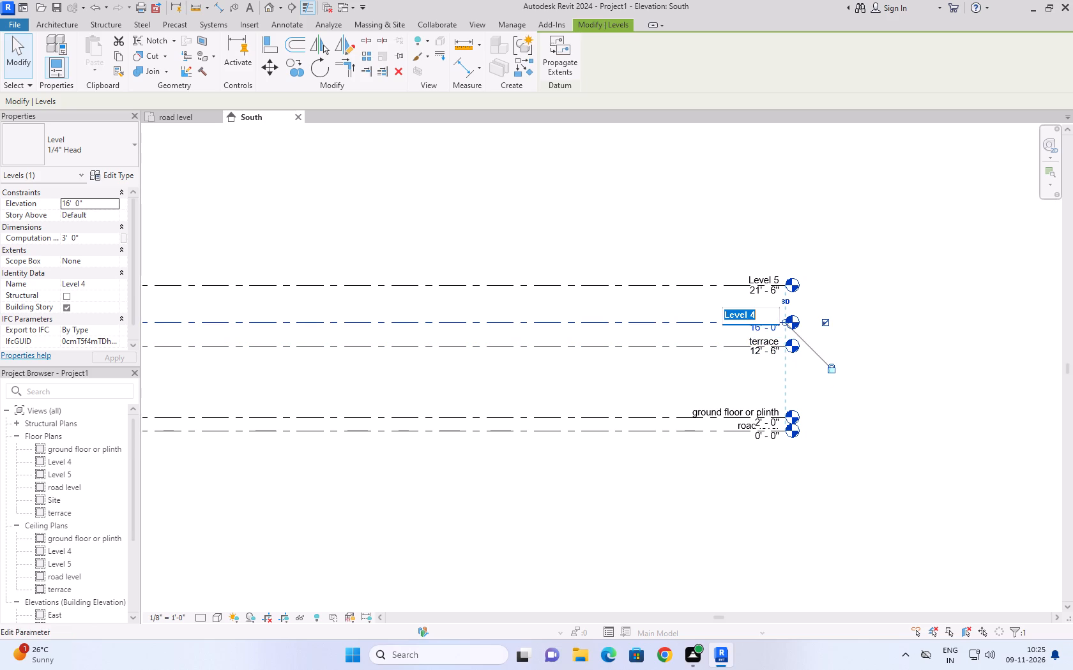
pyautogui.click(755, 312)
pyautogui.write('parapet wall')
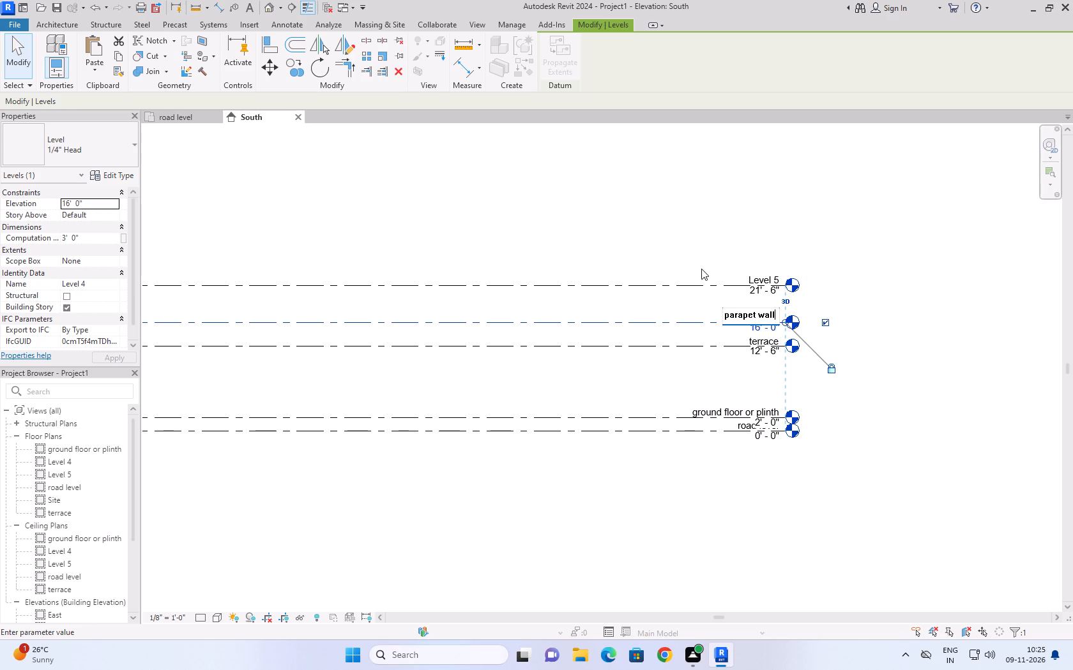
# Rename Level 5 as stair head room.
pyautogui.click(769, 274)
pyautogui.click(769, 274)
pyautogui.click(769, 274)
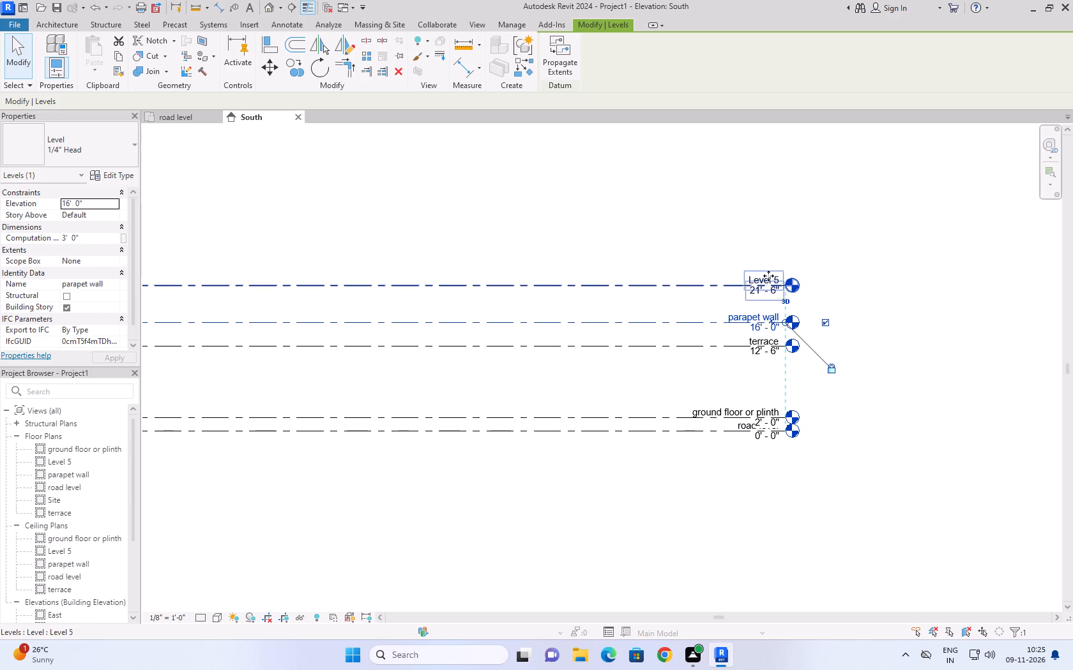
pyautogui.click(754, 279)
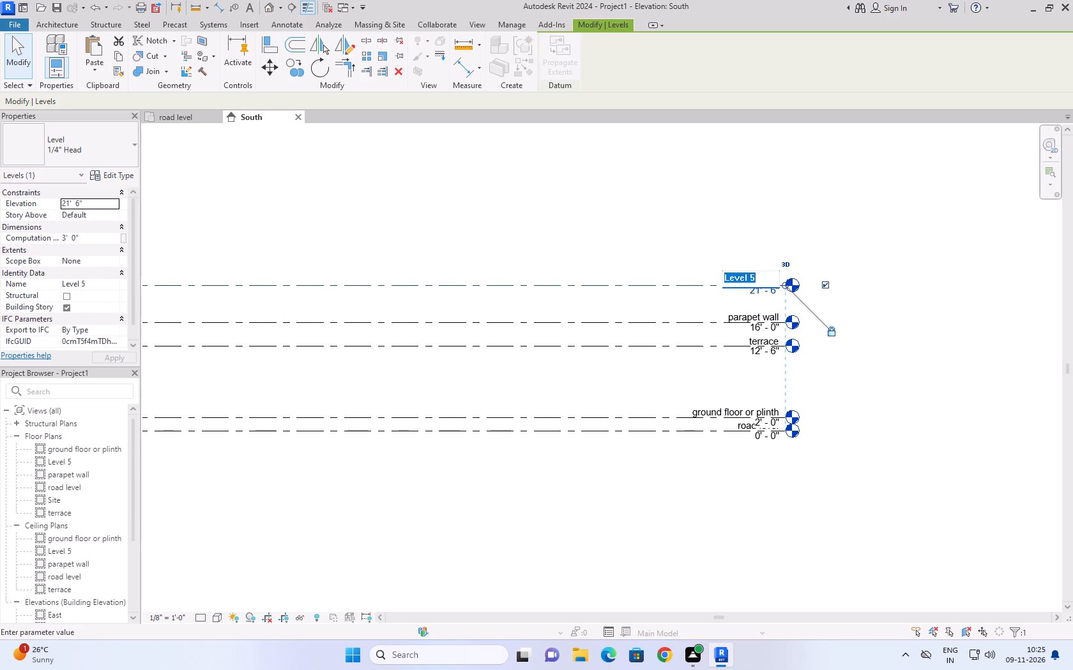
pyautogui.write('stair had')
pyautogui.press('BackSpace')
pyautogui.press('BackSpace')
pyautogui.write('ead room')
pyautogui.click(582, 227)
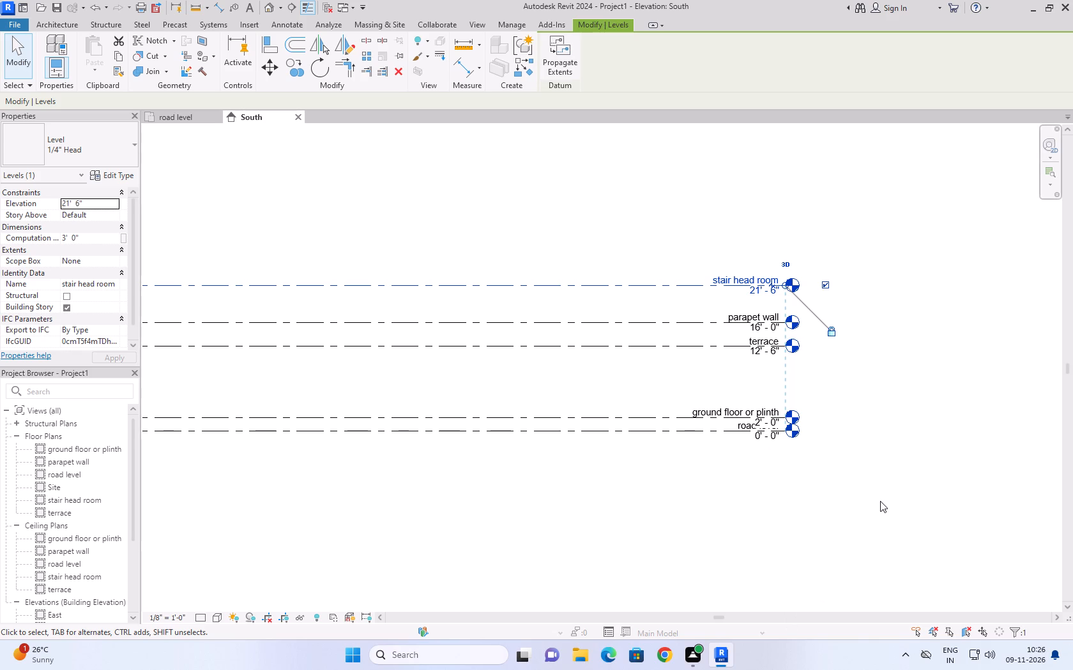
# Check the stair head room level's height above the terrace by moving its temporary dimension's witness line to the terrace level.
pyautogui.scroll(-2, 926, 543)
pyautogui.scroll(-1, 786, 544)
pyautogui.scroll(-1, 655, 427)
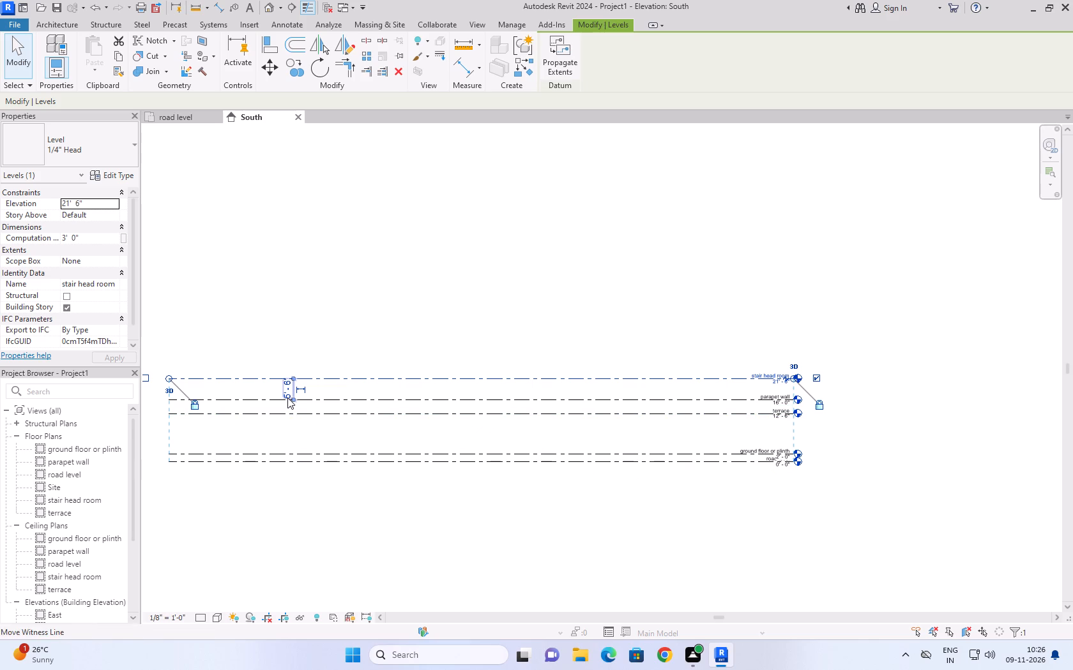
pyautogui.scroll(3, 291, 400)
pyautogui.scroll(-2, 293, 402)
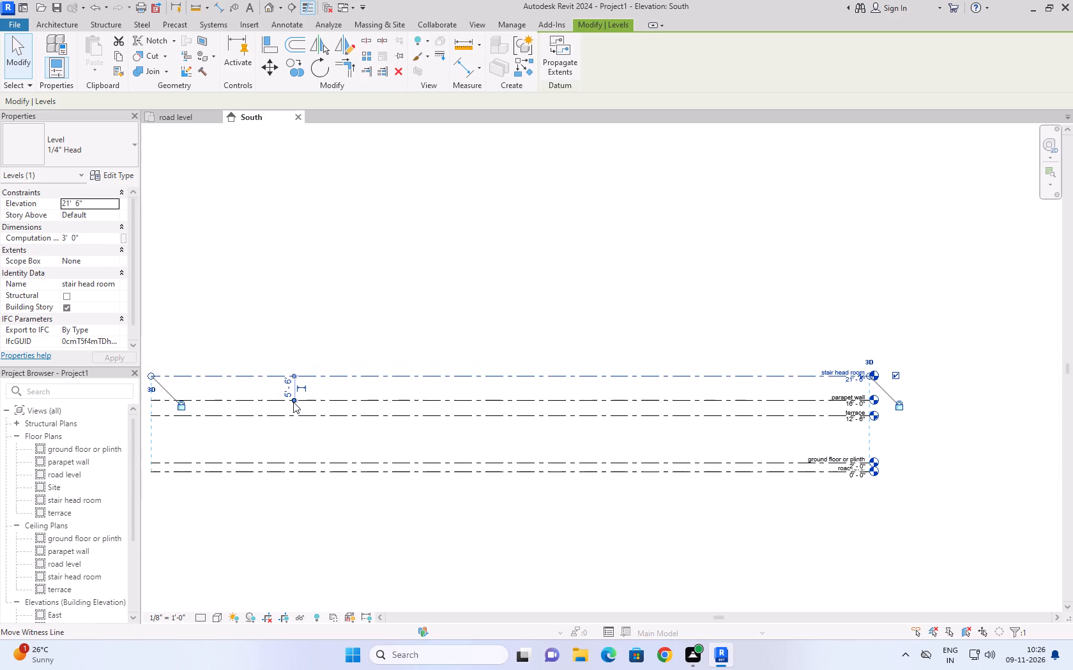
pyautogui.moveTo(293, 398); pyautogui.dragTo(294, 416)
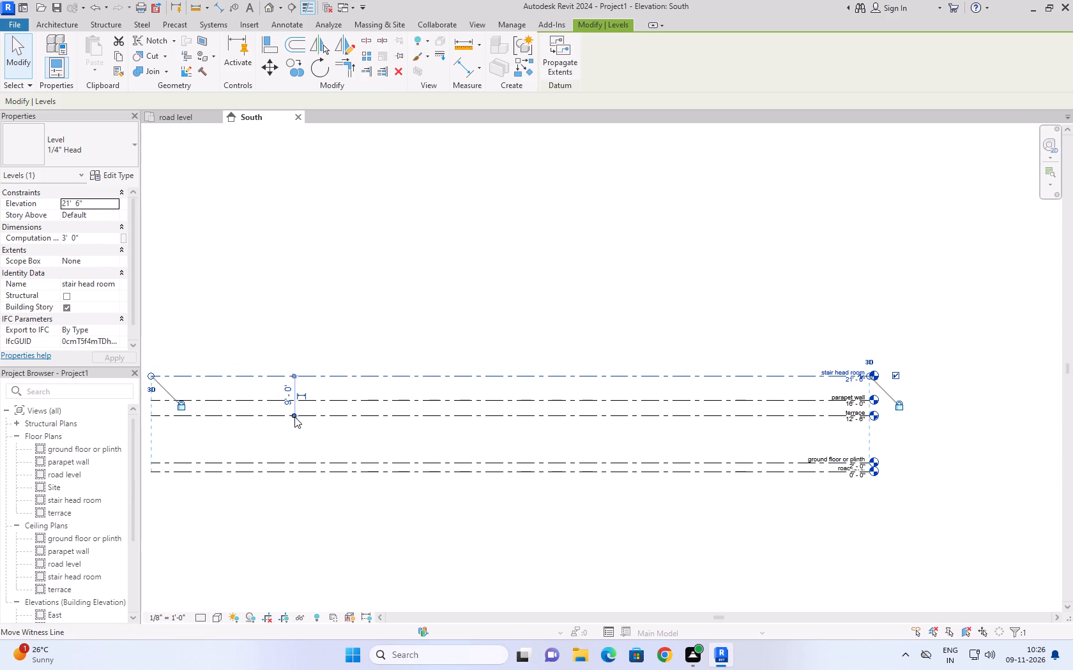
pyautogui.scroll(3, 295, 443)
pyautogui.scroll(-5, 291, 428)
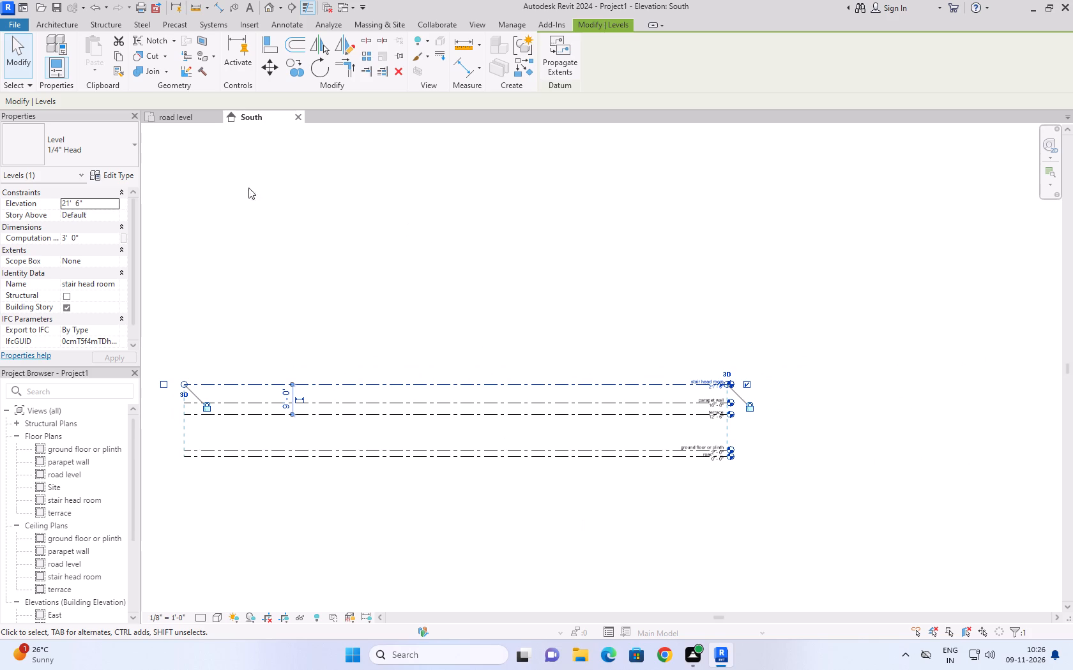
# Return to the road level floor plan view and examine the imported ground floor plan's room layout and dimensions.
pyautogui.click(179, 113)
pyautogui.scroll(-4, 621, 459)
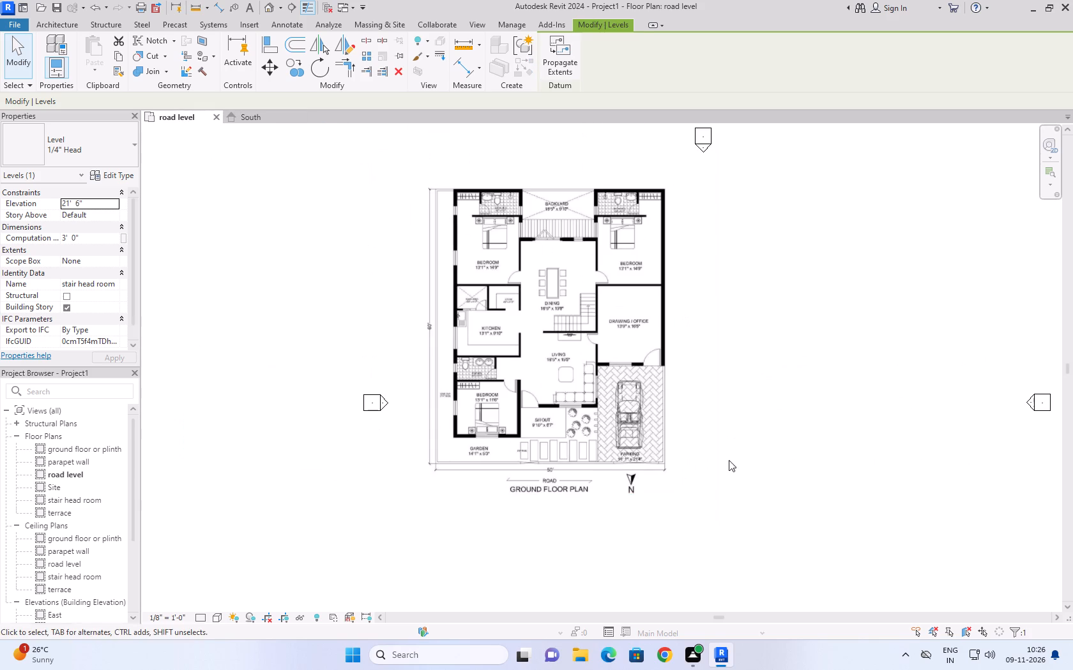
pyautogui.moveTo(760, 350); pyautogui.dragTo(563, 409, button='middle')
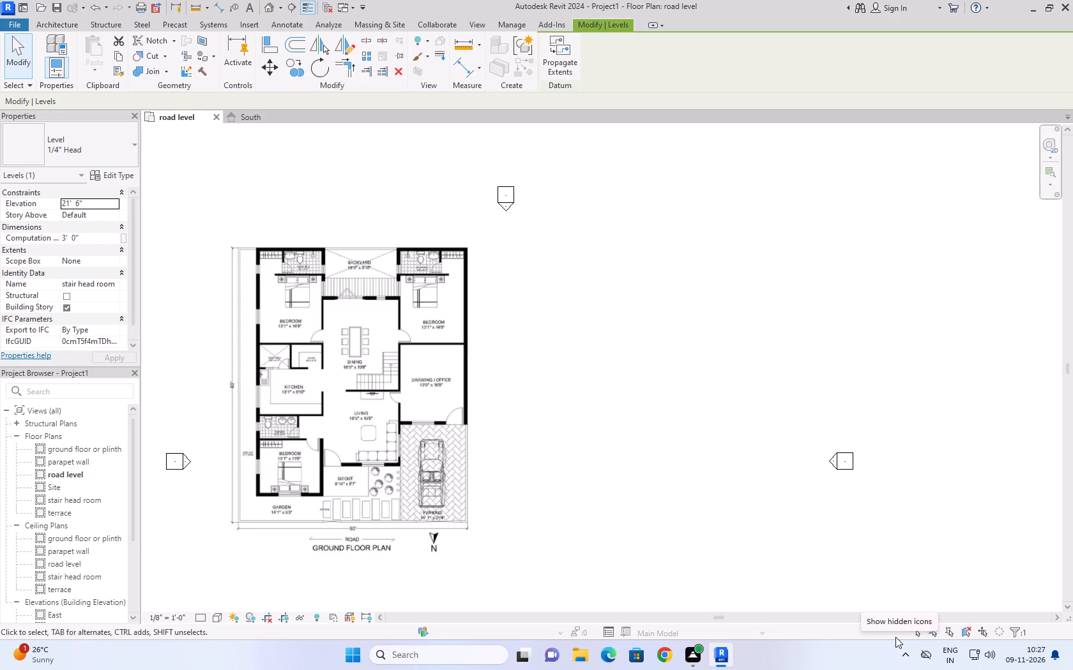
pyautogui.scroll(2, 155, 265)
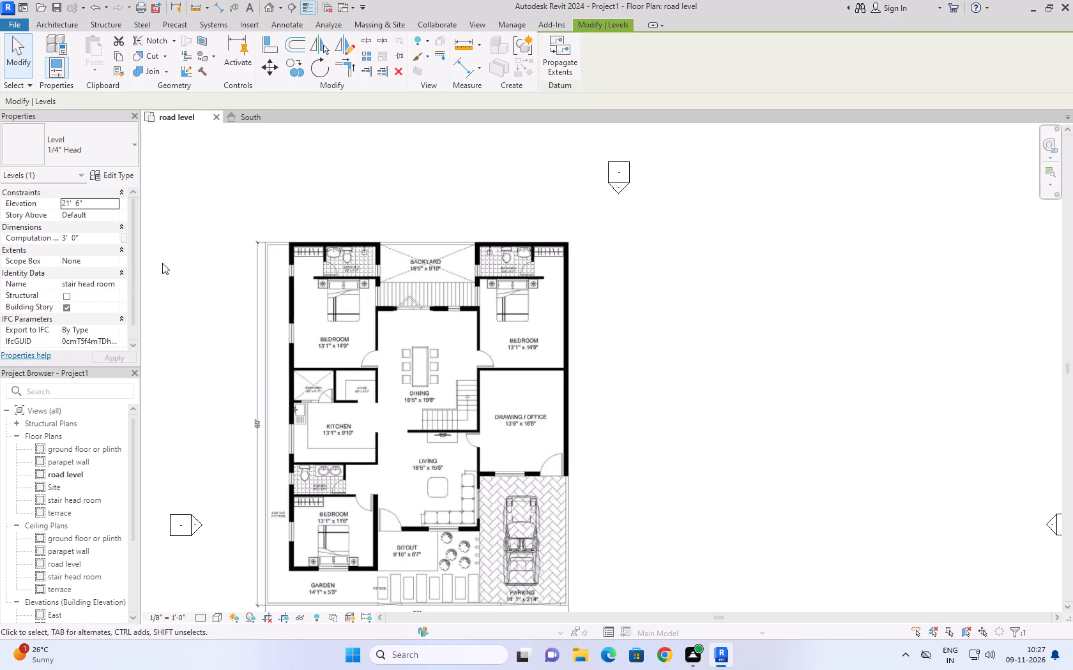
pyautogui.scroll(-1, 192, 234)
pyautogui.moveTo(583, 405); pyautogui.dragTo(517, 348, button='middle')
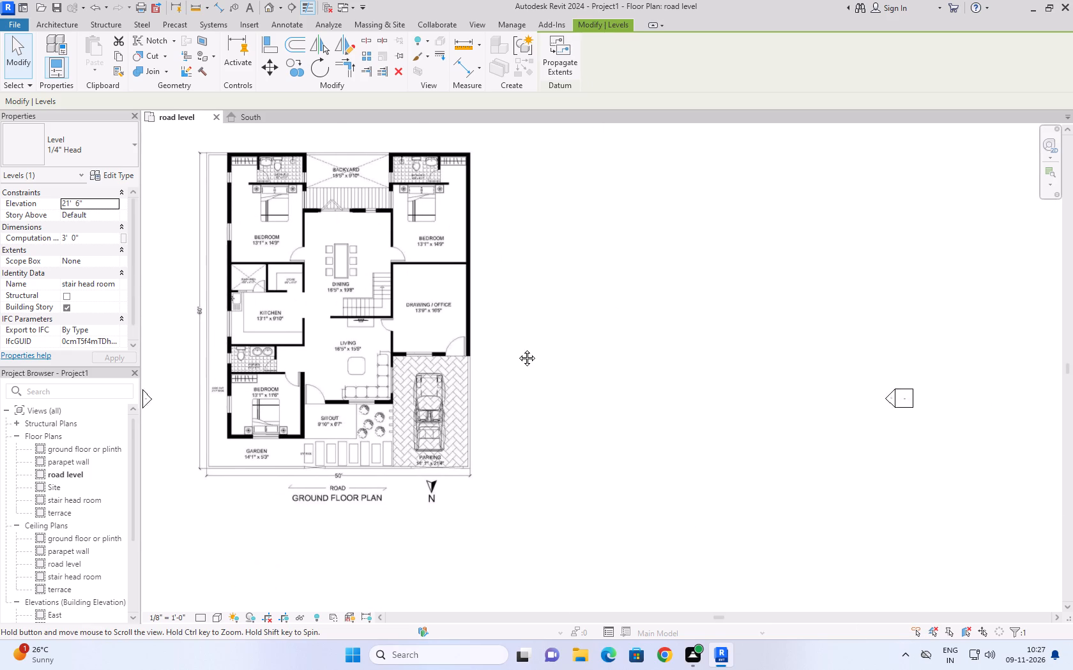
pyautogui.moveTo(517, 348); pyautogui.dragTo(522, 359, button='middle')
pyautogui.moveTo(604, 379); pyautogui.dragTo(645, 398, button='middle')
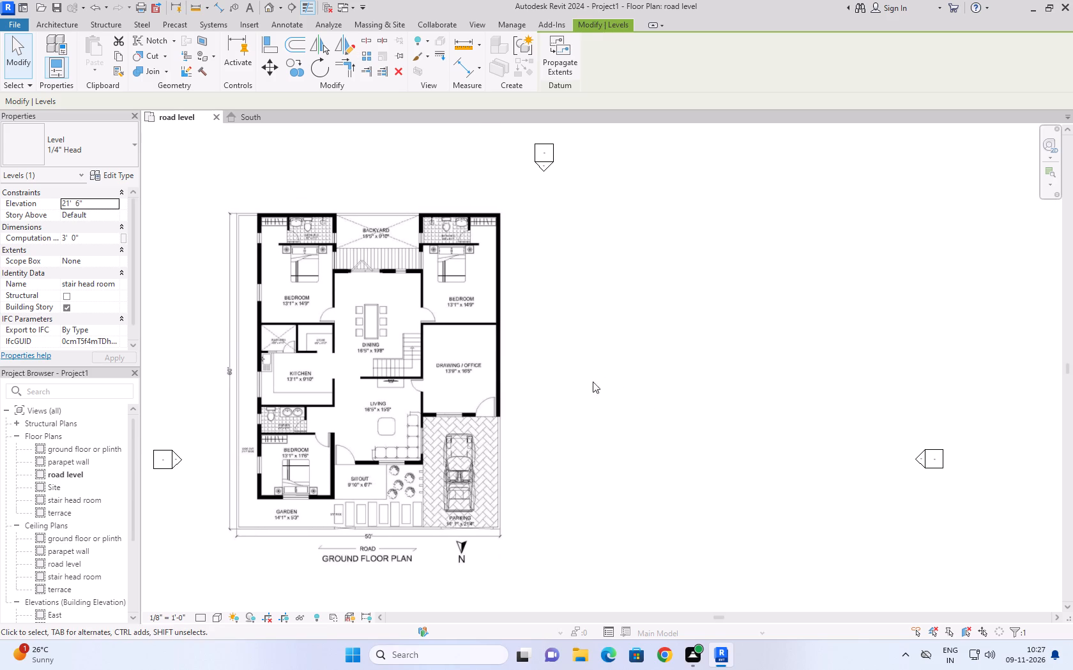
# Start the Wall command and duplicate the Generic - 8" basic wall type as 9'' wall.
pyautogui.click(79, 22)
pyautogui.click(54, 40)
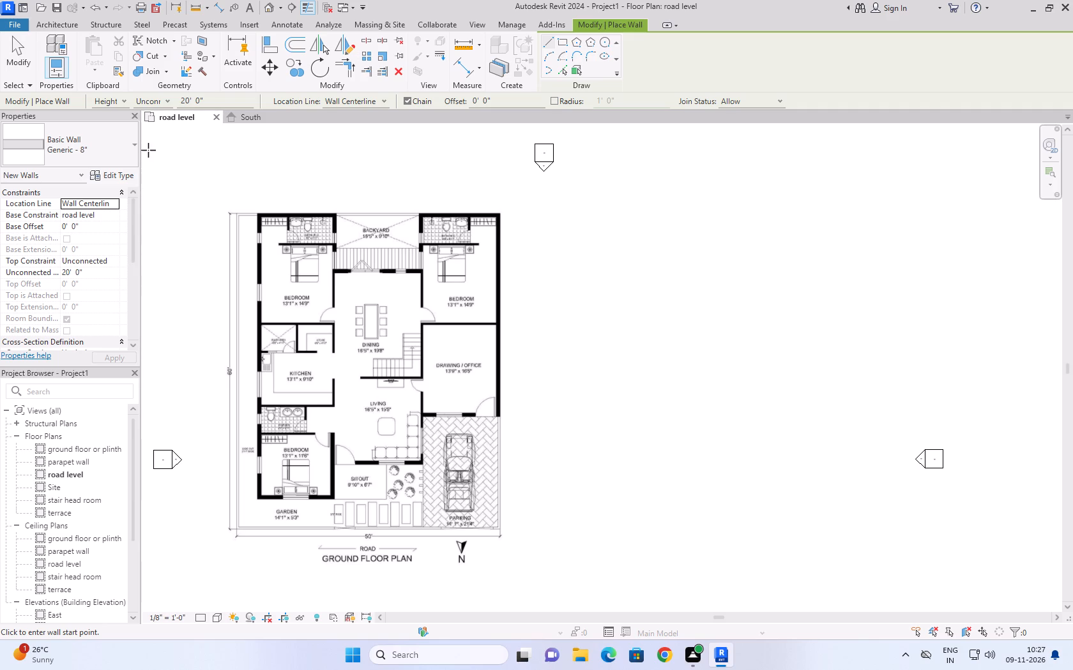
pyautogui.scroll(1, 239, 234)
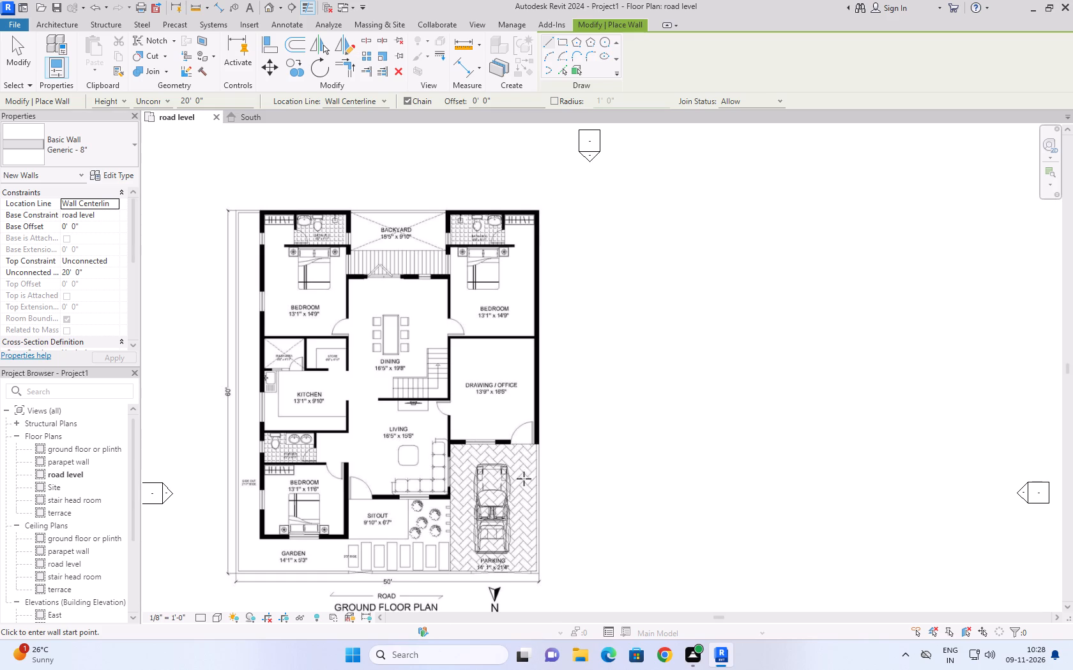
pyautogui.click(40, 22)
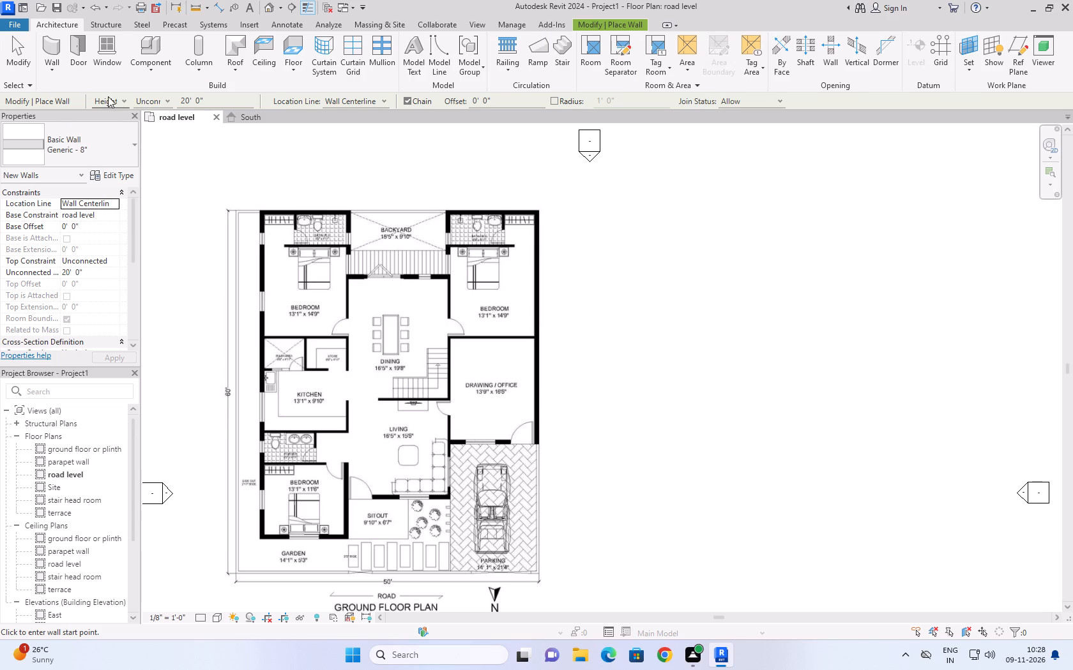
pyautogui.click(112, 179)
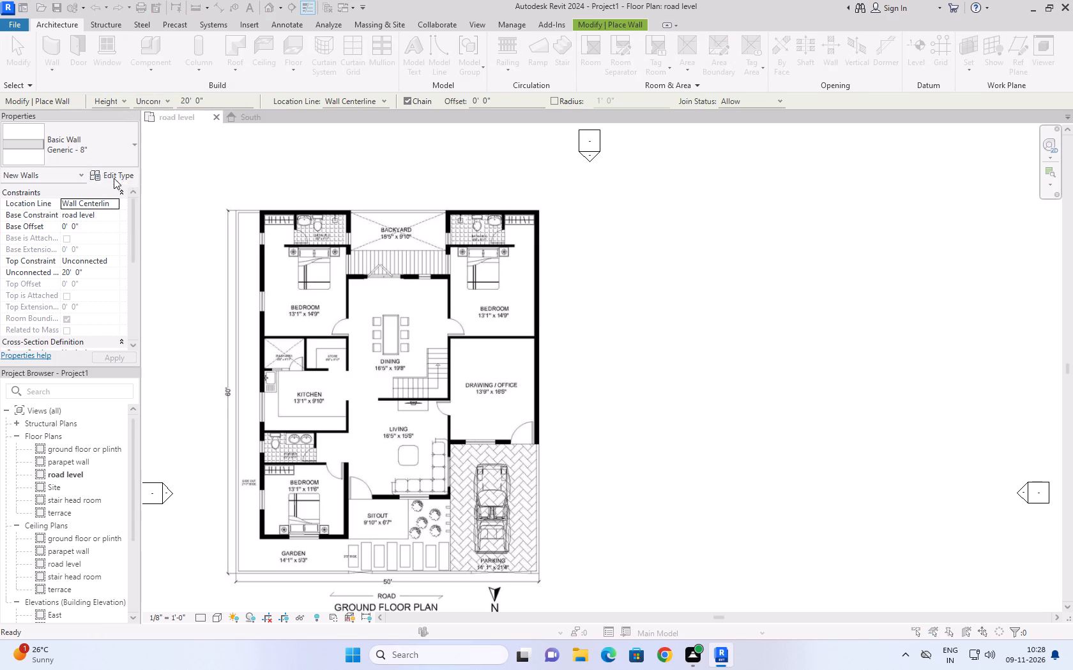
pyautogui.click(308, 159)
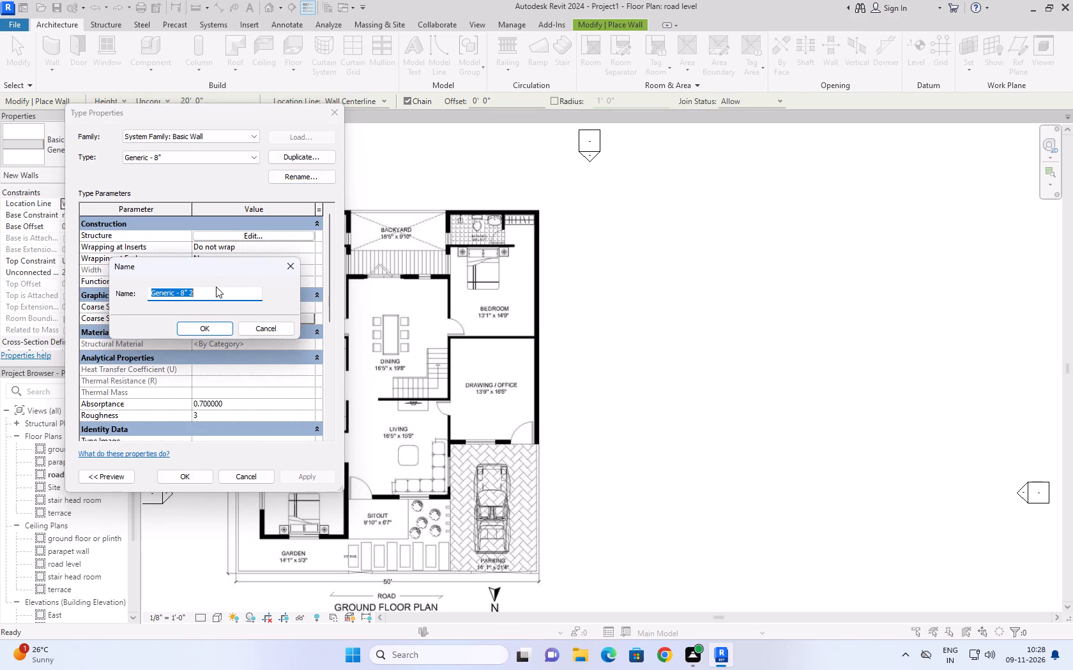
pyautogui.write("9''")
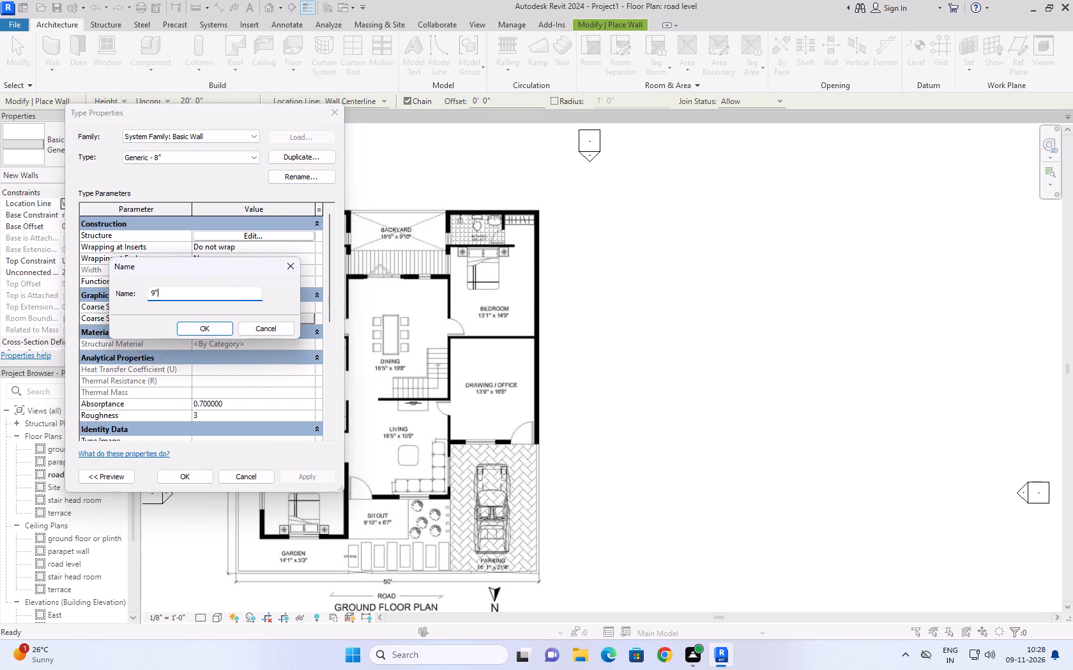
pyautogui.press('space')
pyautogui.write('wall')
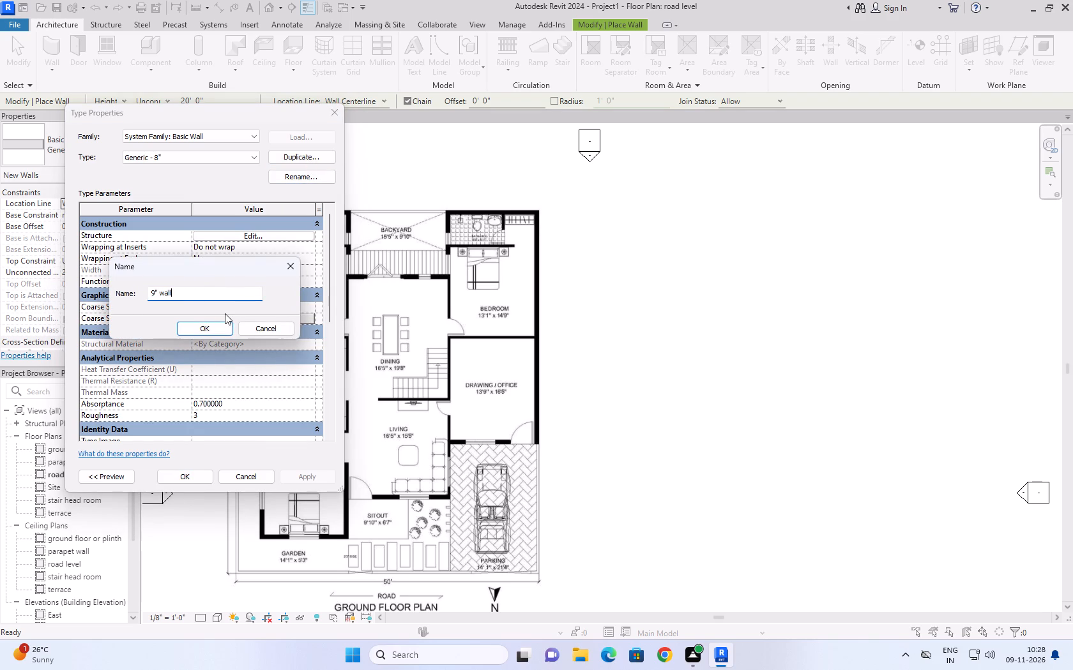
pyautogui.click(225, 325)
# Set the structure layer thickness of the 9'' wall type to 9'' and apply the type.
pyautogui.click(249, 274)
pyautogui.click(265, 232)
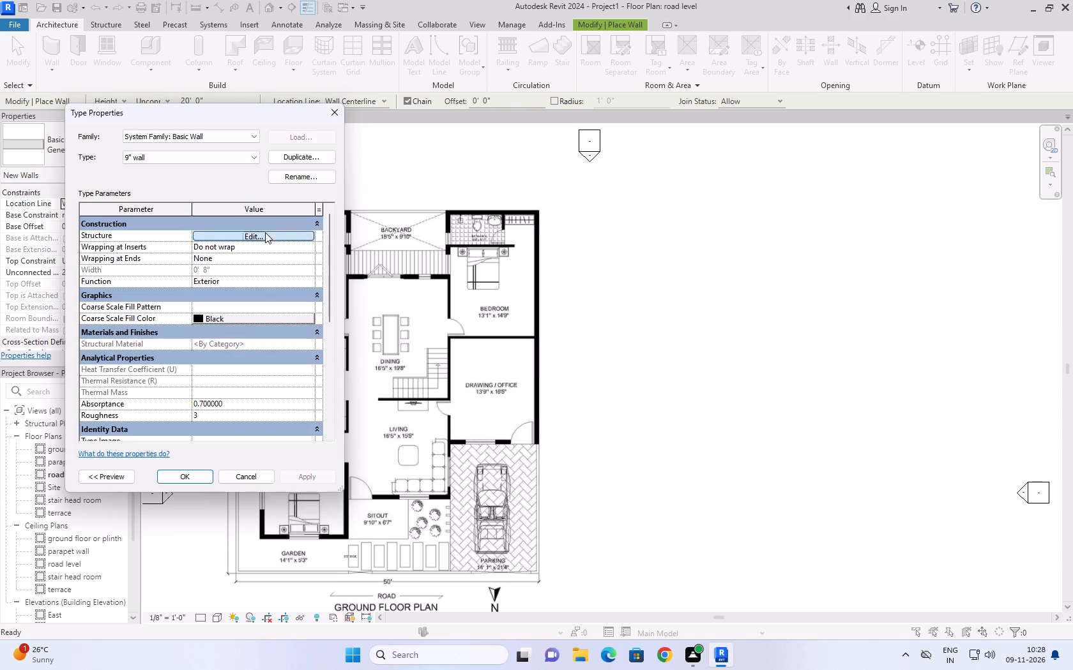
pyautogui.click(206, 262)
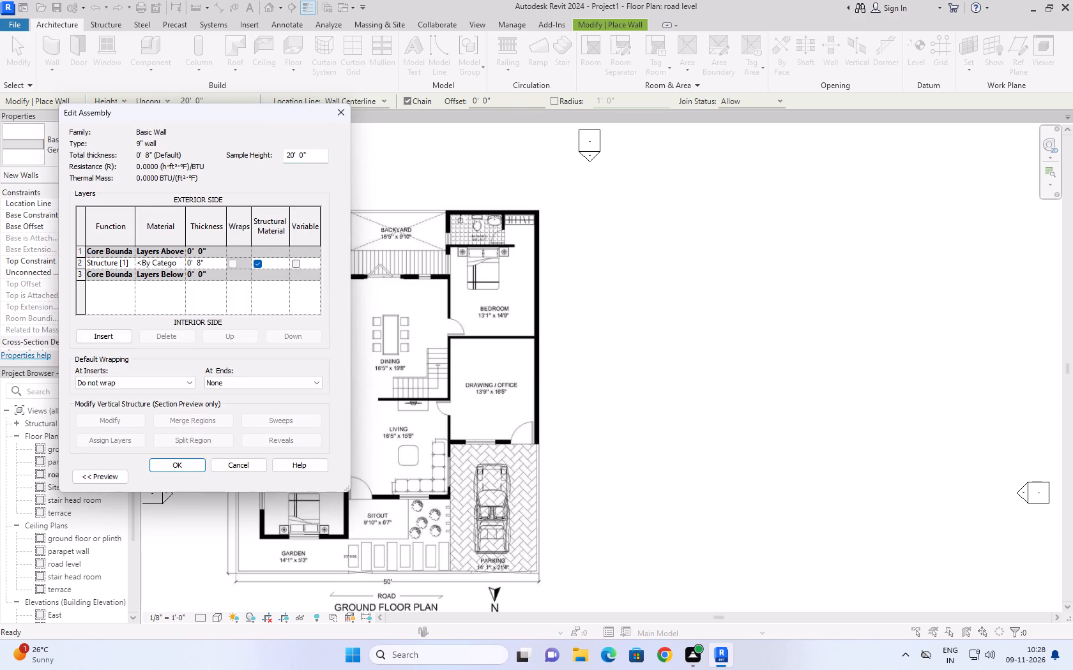
pyautogui.press('BackSpace')
pyautogui.press('BackSpace')
pyautogui.write("9''")
pyautogui.click(185, 468)
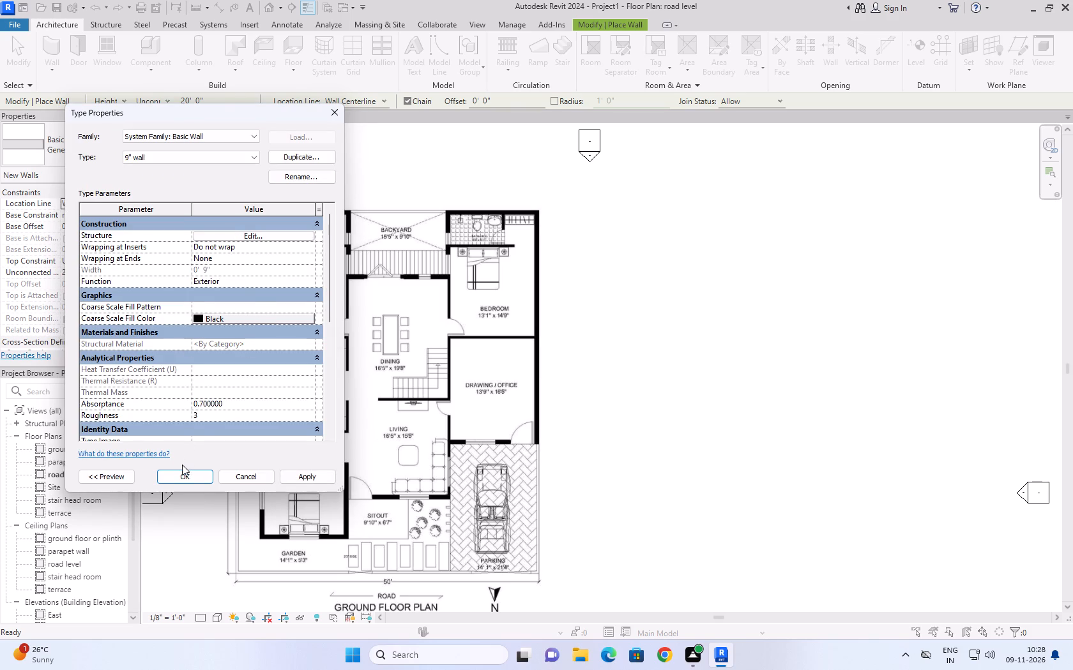
pyautogui.click(332, 479)
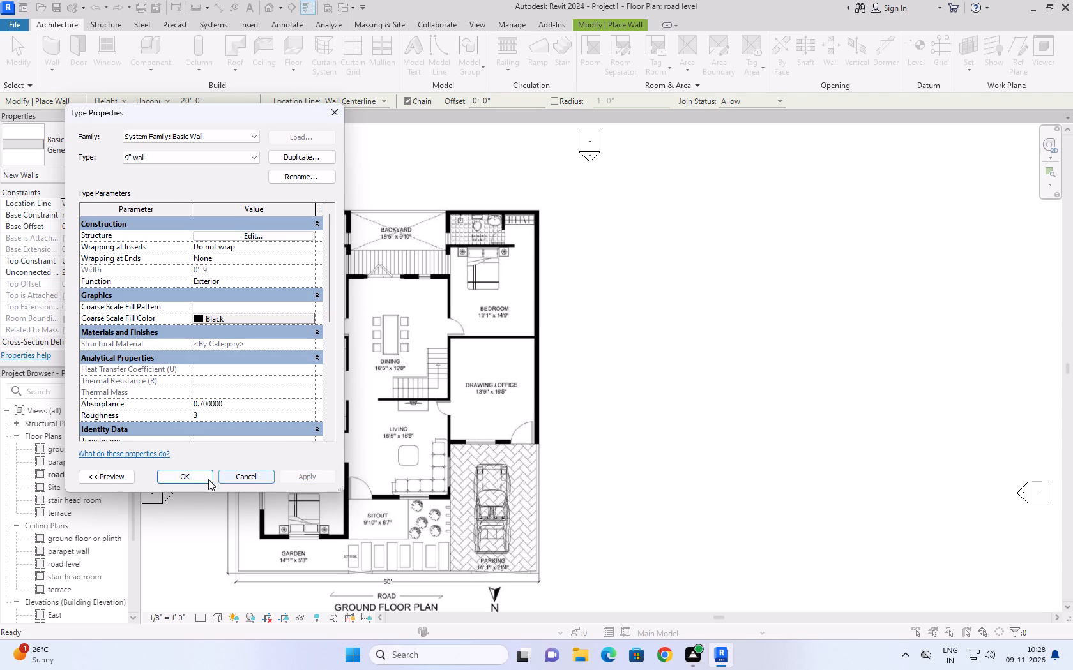
pyautogui.click(204, 479)
# Duplicate the 9'' wall type under the name 4.5'' wall.
pyautogui.click(109, 179)
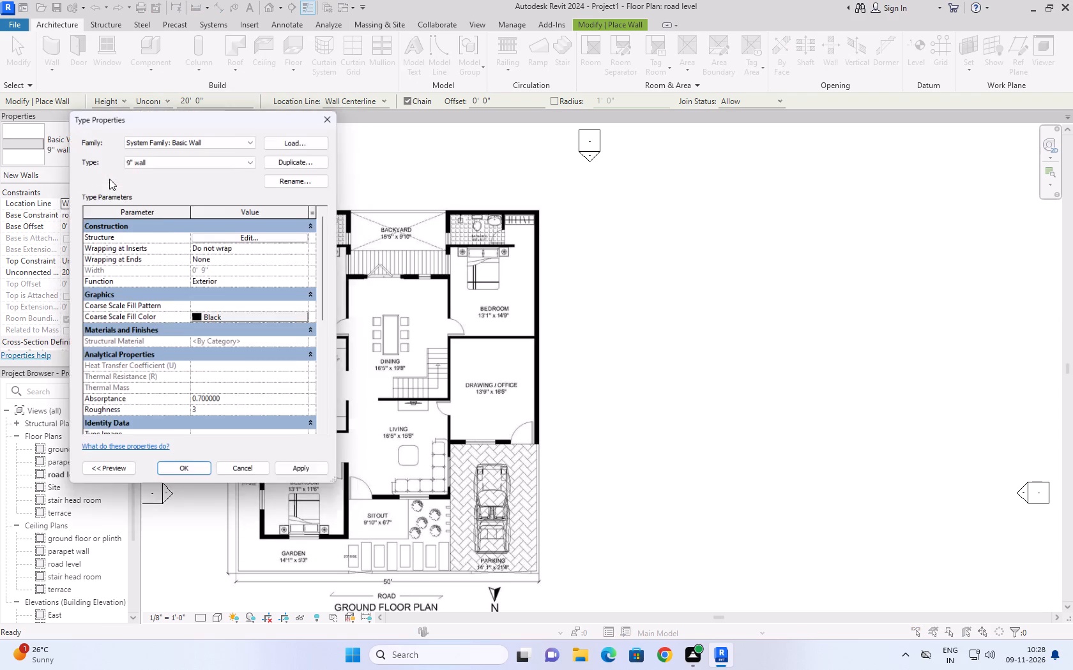
pyautogui.click(317, 161)
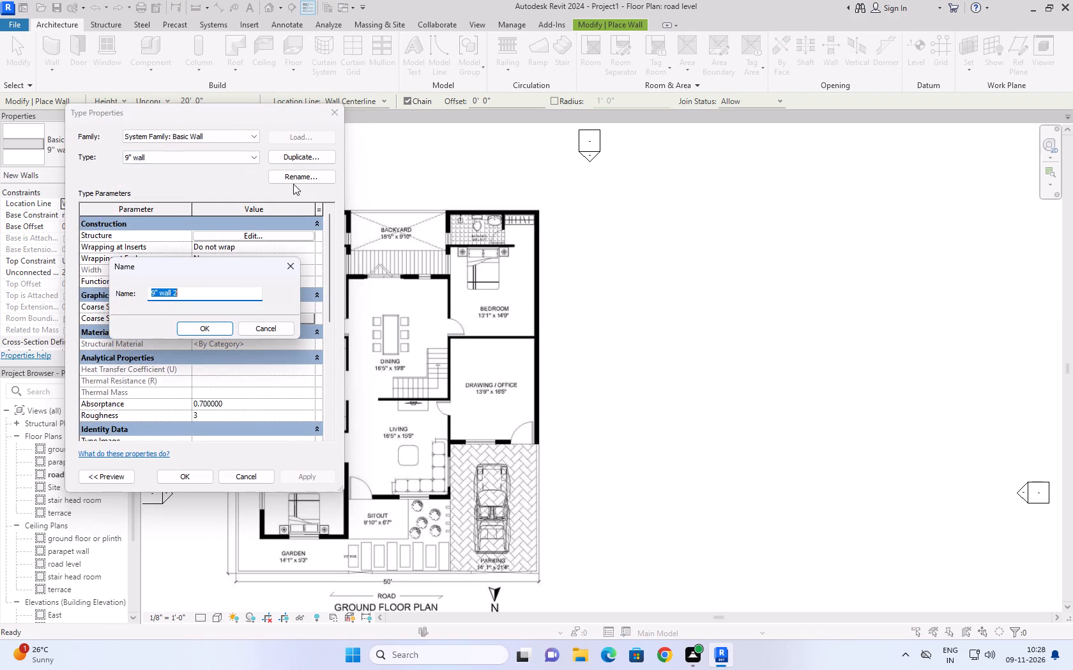
pyautogui.press('BackSpace')
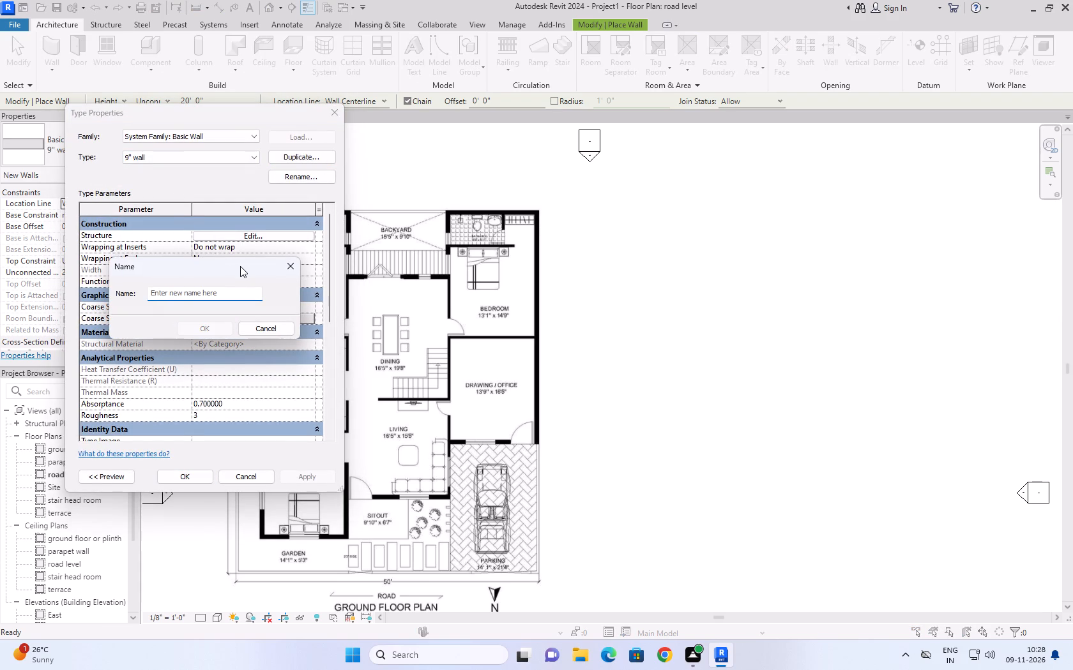
pyautogui.write("4.5''")
pyautogui.press('space')
pyautogui.press('BackSpace')
pyautogui.press('BackSpace')
pyautogui.press('BackSpace')
pyautogui.press('BackSpace')
pyautogui.press('BackSpace')
pyautogui.press('BackSpace')
pyautogui.press('BackSpace')
pyautogui.press('BackSpace')
pyautogui.press('BackSpace')
pyautogui.press('BackSpace')
pyautogui.press('BackSpace')
pyautogui.press('BackSpace')
pyautogui.press('BackSpace')
pyautogui.press('BackSpace')
pyautogui.press('BackSpace')
pyautogui.press('BackSpace')
pyautogui.press('BackSpace')
pyautogui.write("4.5'' wall")
pyautogui.click(211, 323)
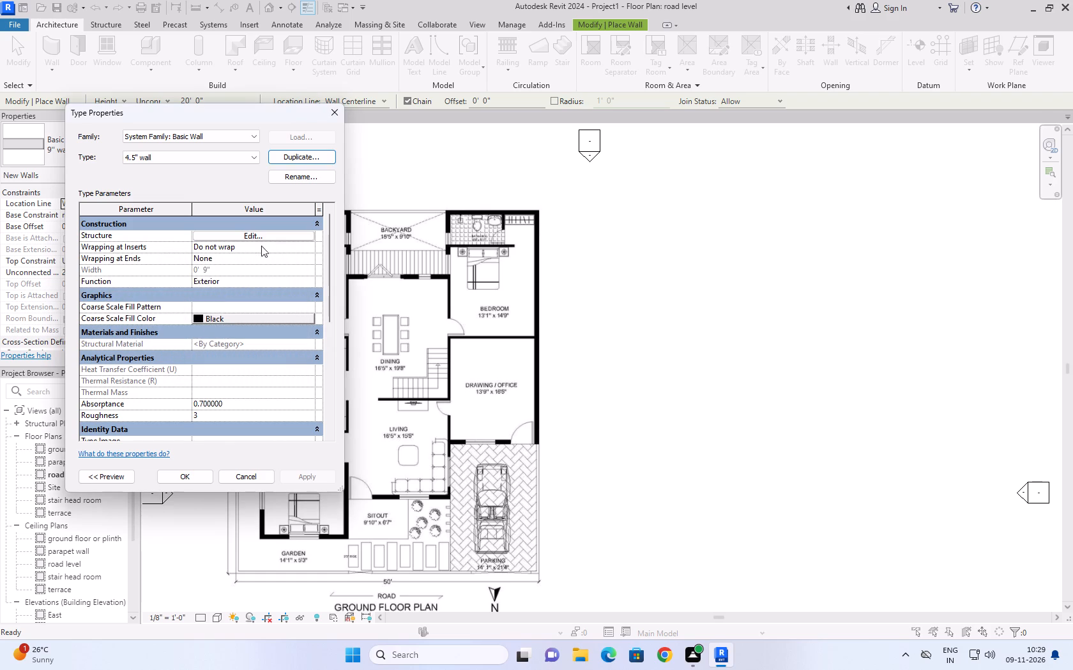
# Set the structure layer thickness of the 4.5'' wall type to 4.5'' and apply the type.
pyautogui.click(264, 239)
pyautogui.click(218, 262)
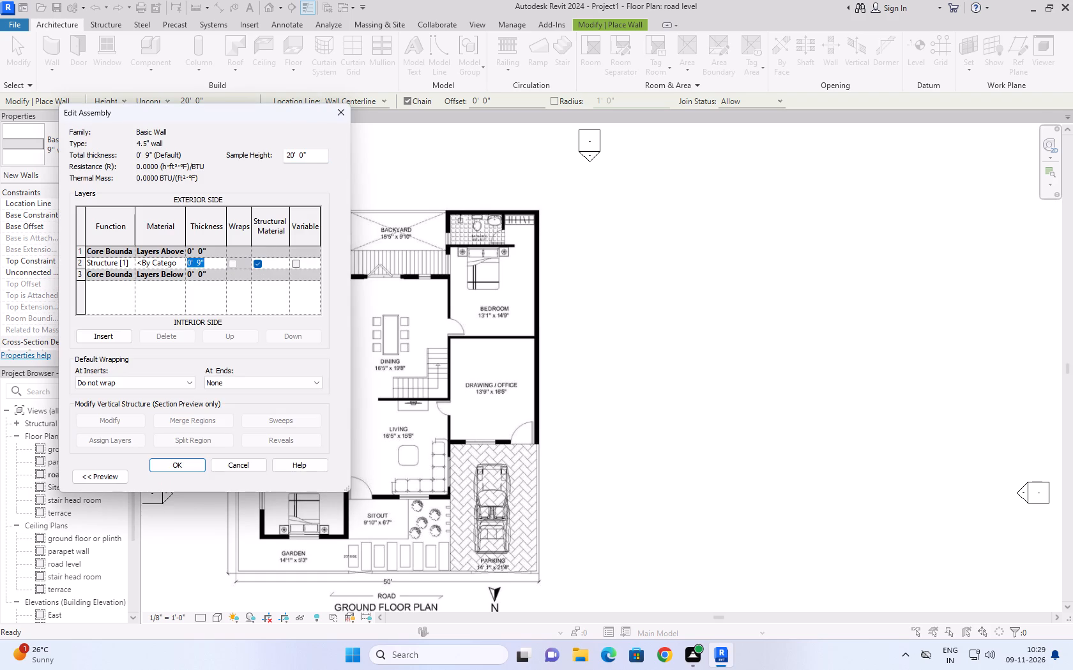
pyautogui.press('4')
pyautogui.write('.5')
pyautogui.write("''")
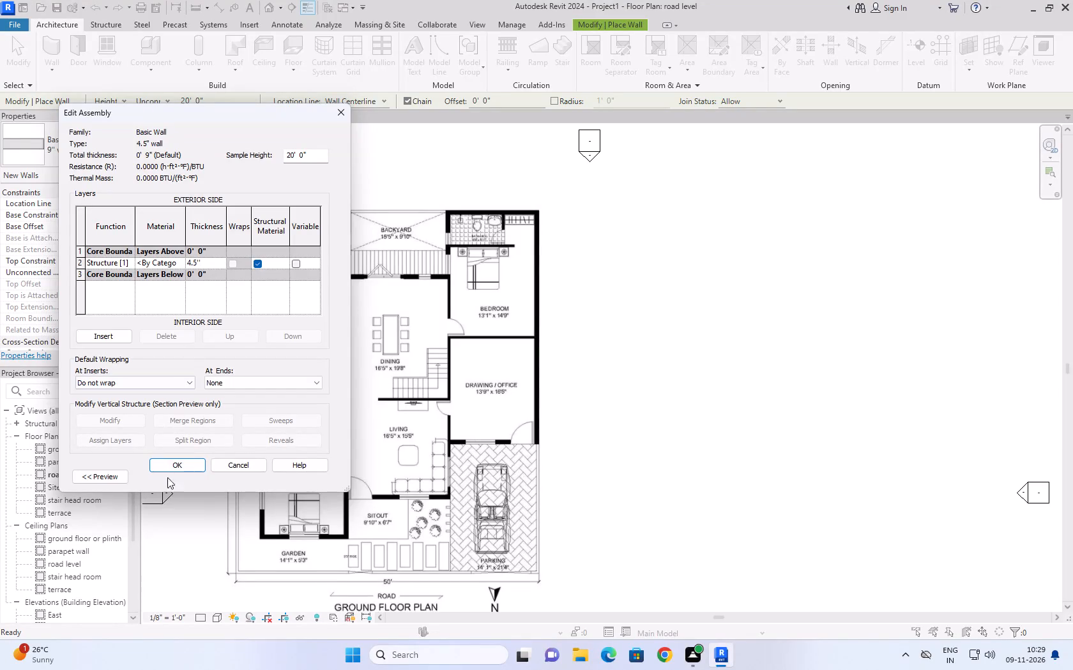
pyautogui.click(171, 466)
pyautogui.click(293, 482)
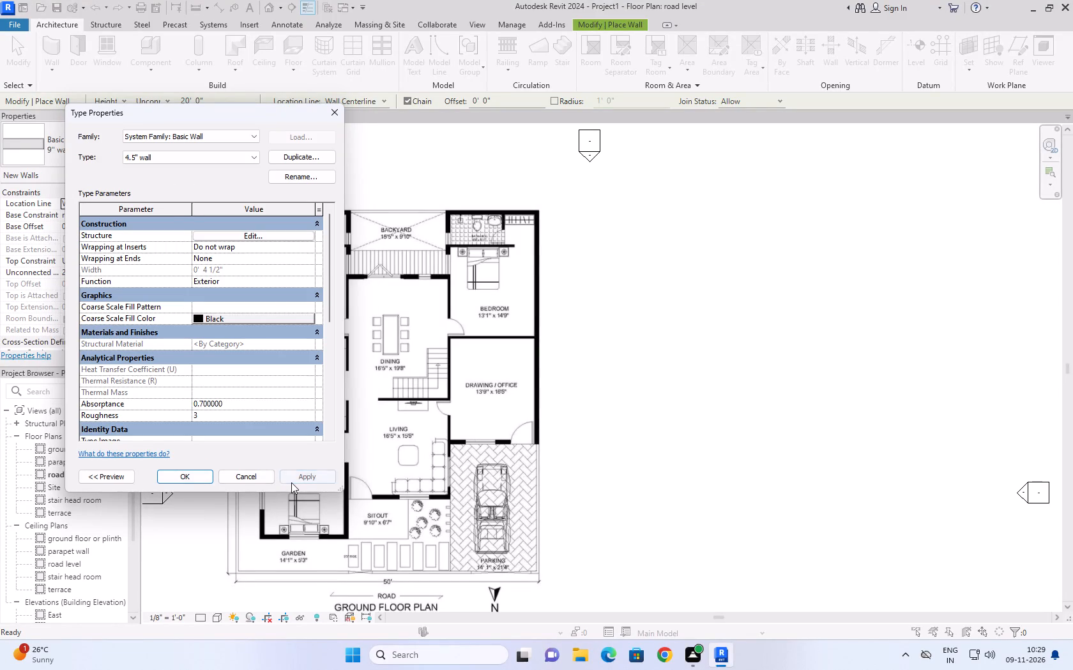
pyautogui.click(193, 474)
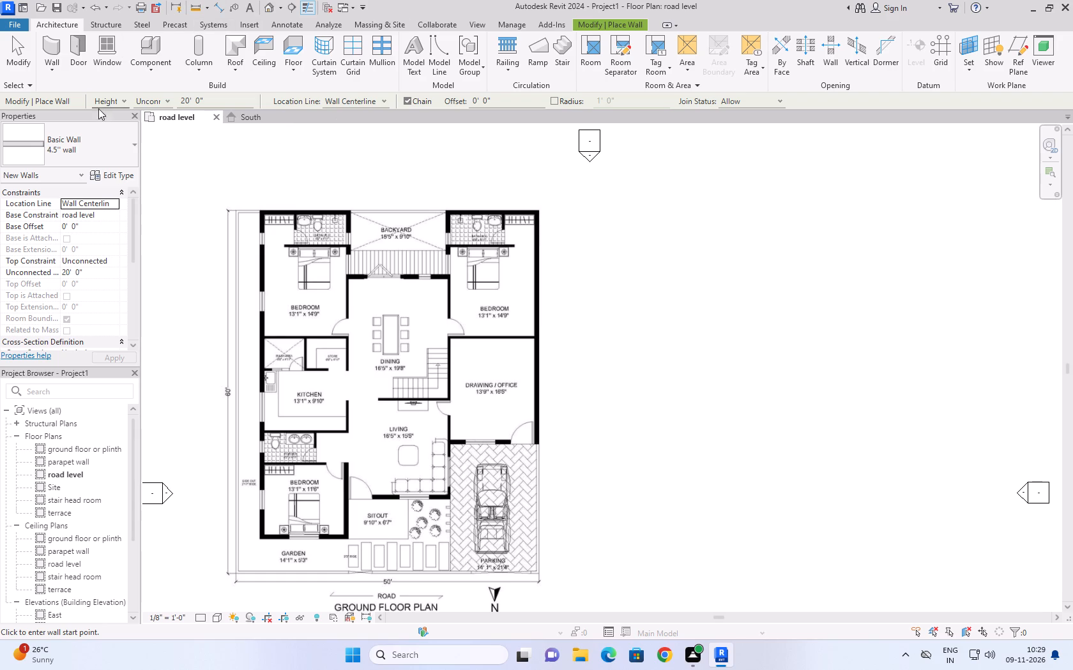
# Choose 9'' wall as the type for the new walls.
pyautogui.click(47, 148)
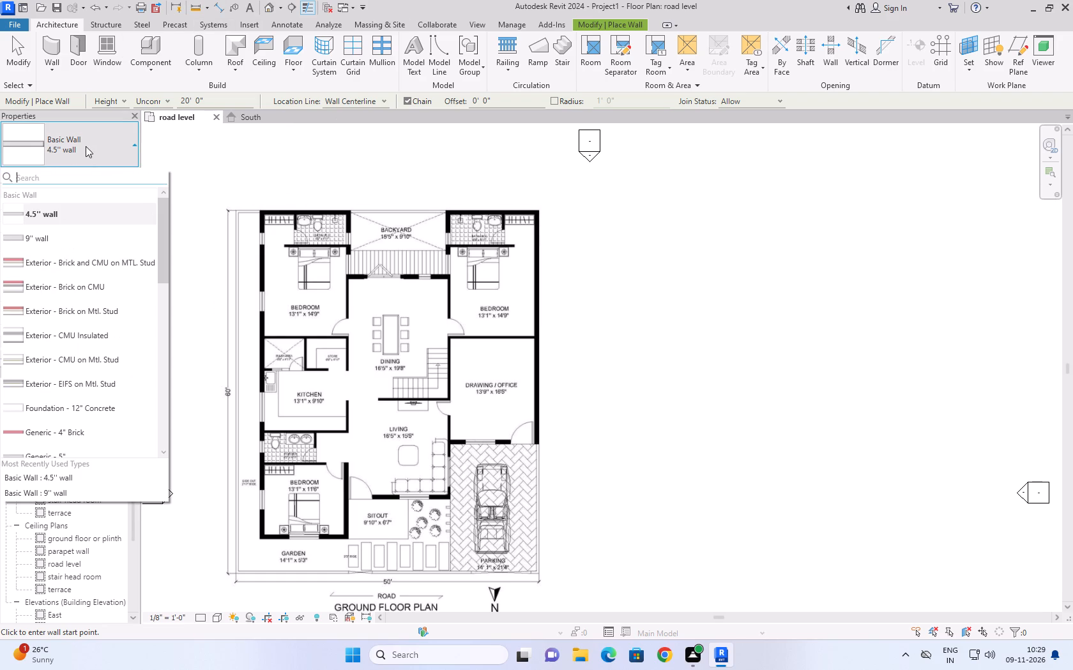
pyautogui.click(42, 235)
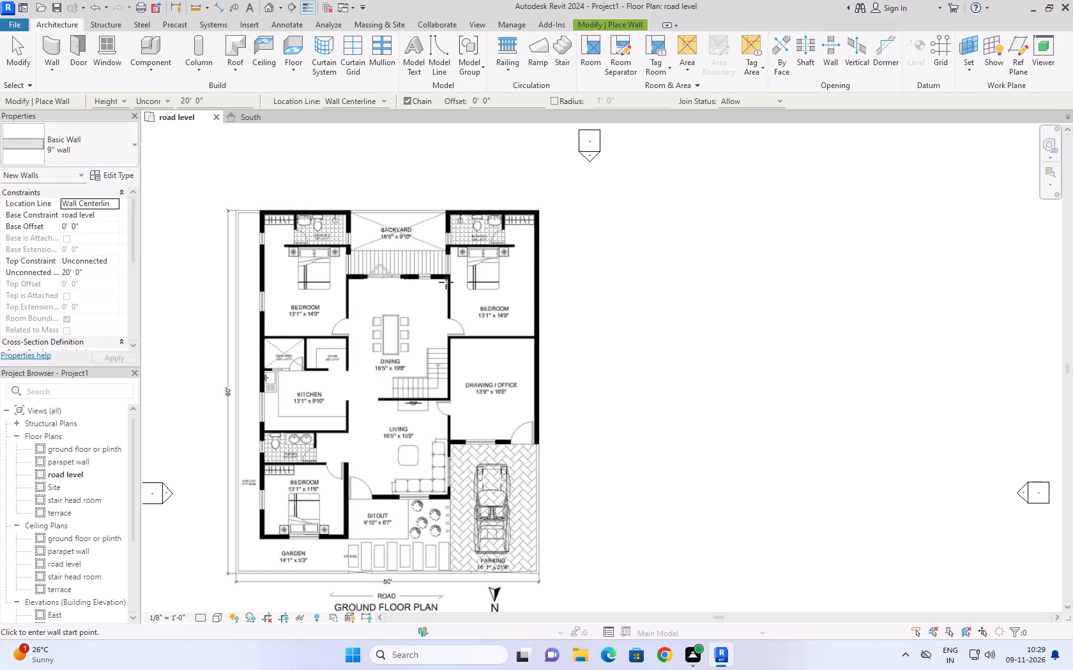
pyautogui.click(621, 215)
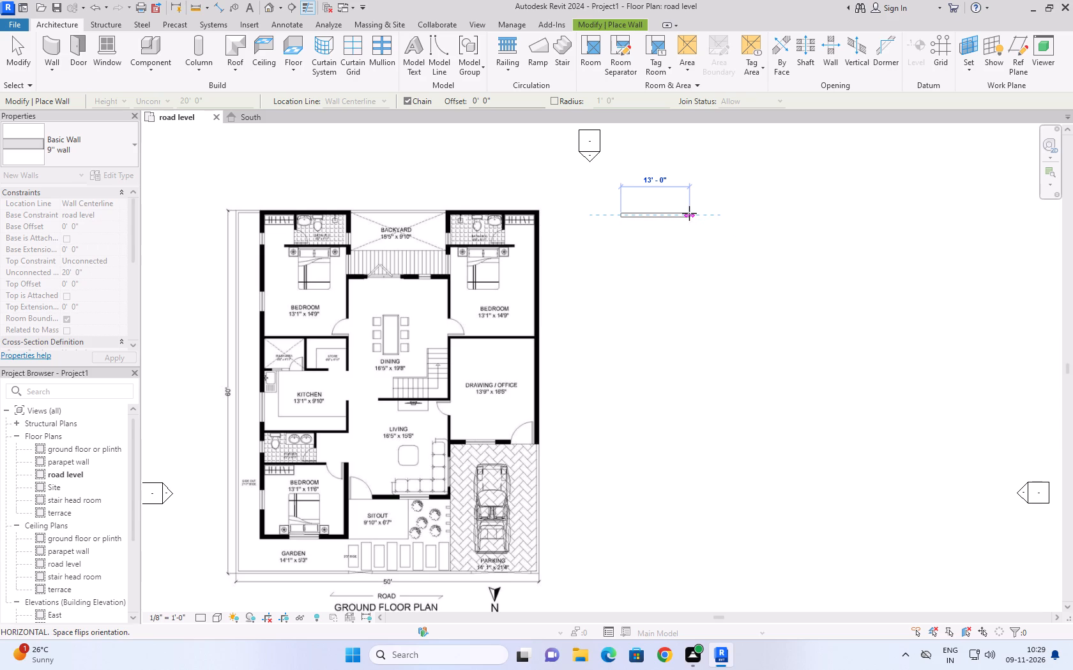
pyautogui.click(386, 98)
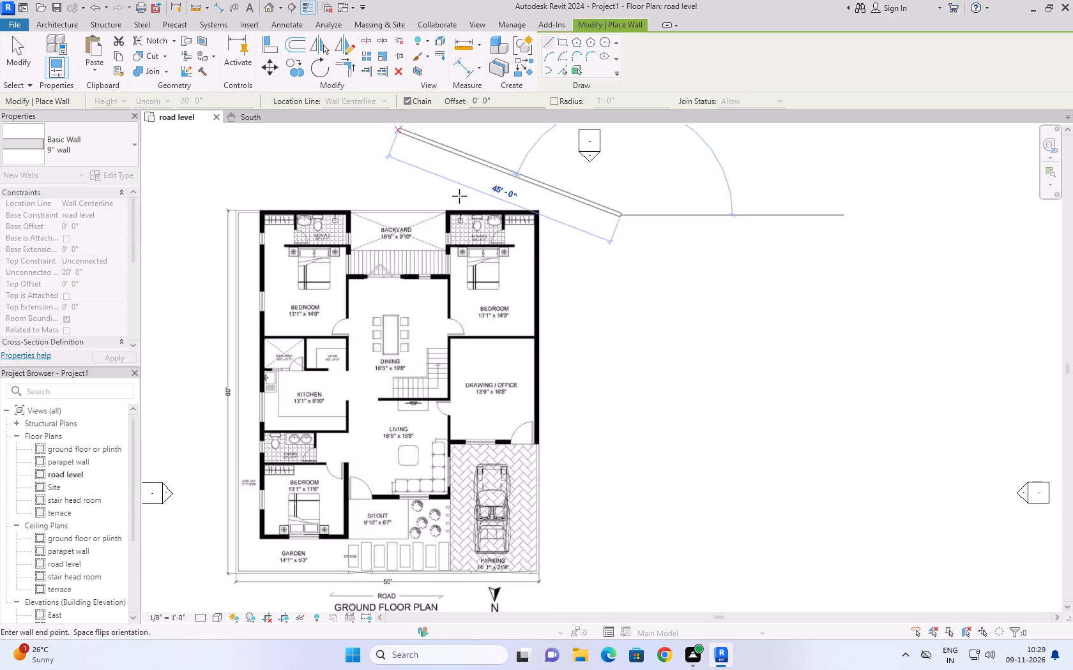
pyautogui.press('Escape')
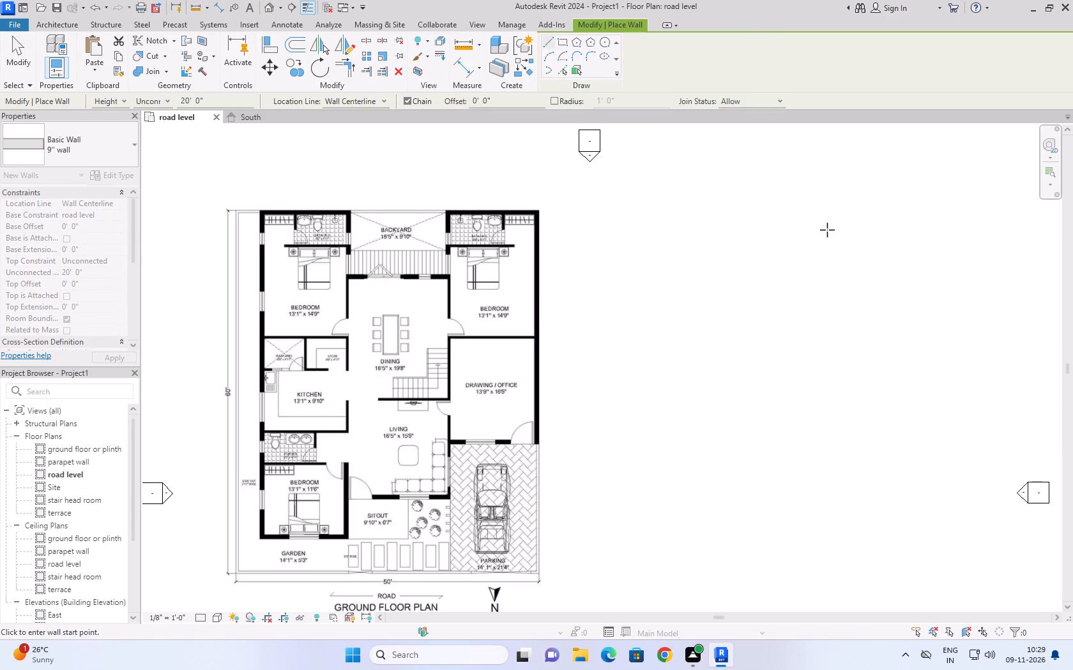
# Draw a horizontal 9'' wall 13'1'' long beside the imported floor plan, with its location line at Finish Face: Interior.
pyautogui.write('wa')
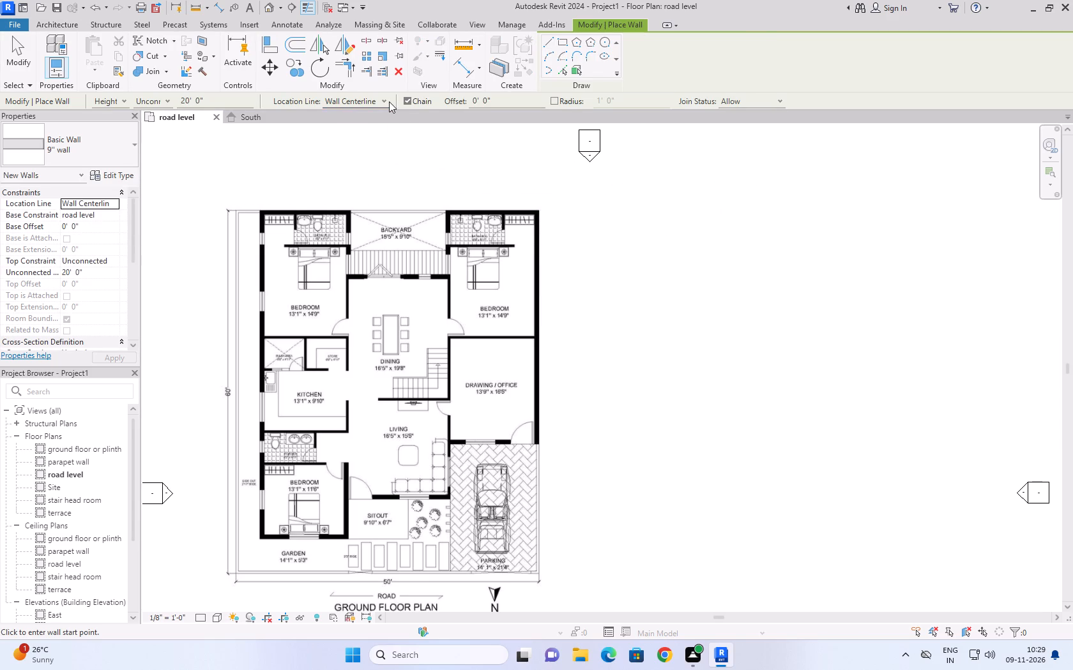
pyautogui.click(389, 101)
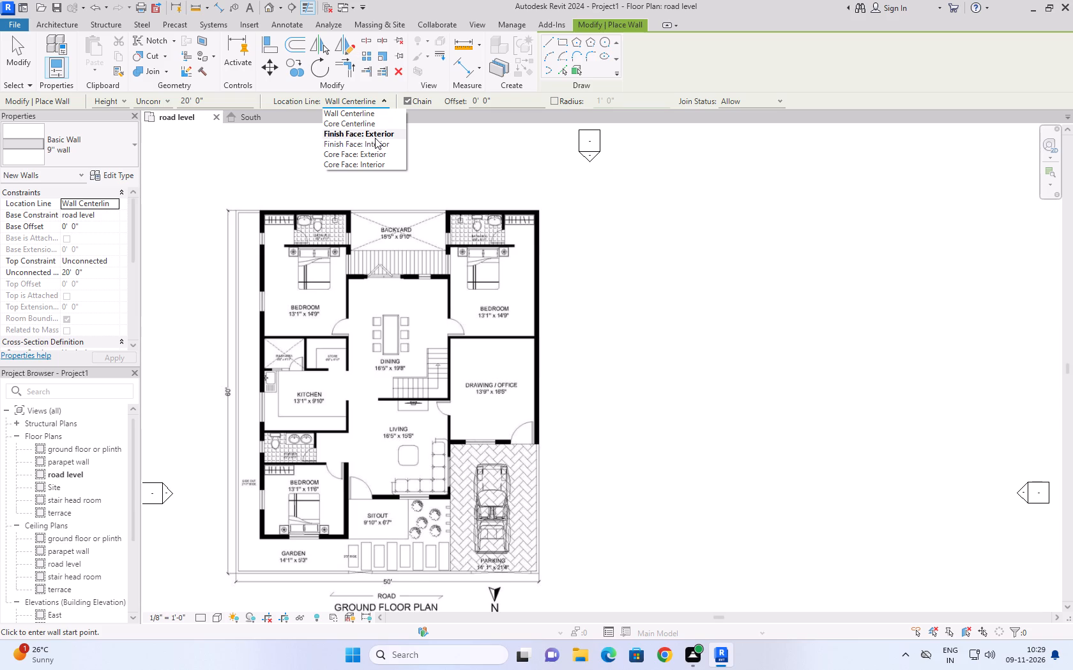
pyautogui.click(379, 144)
pyautogui.click(628, 204)
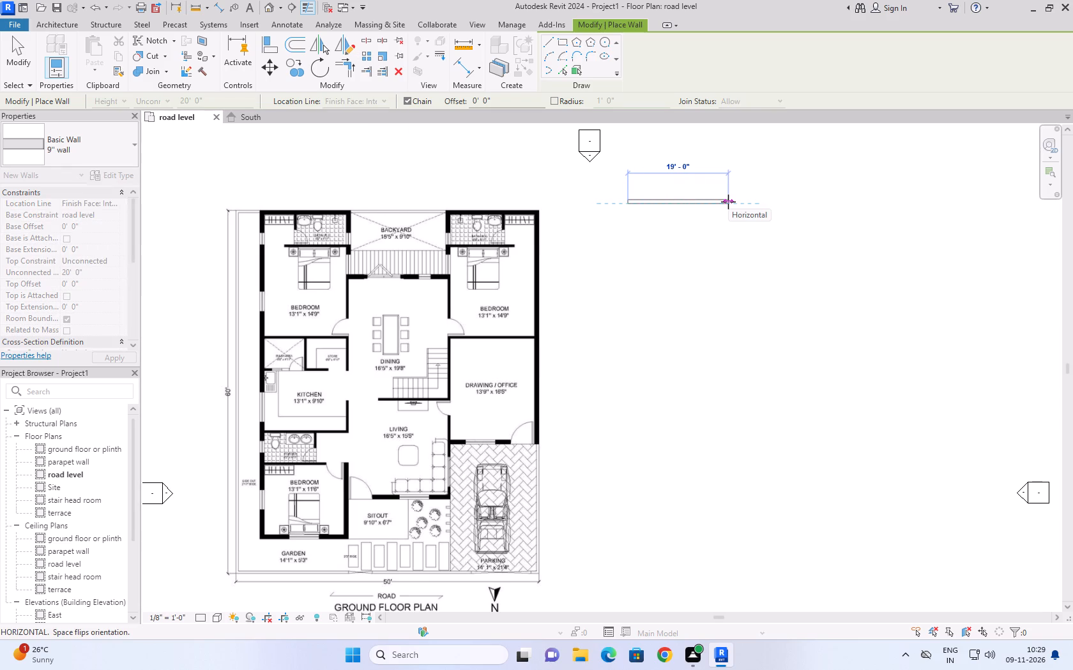
pyautogui.write("13'")
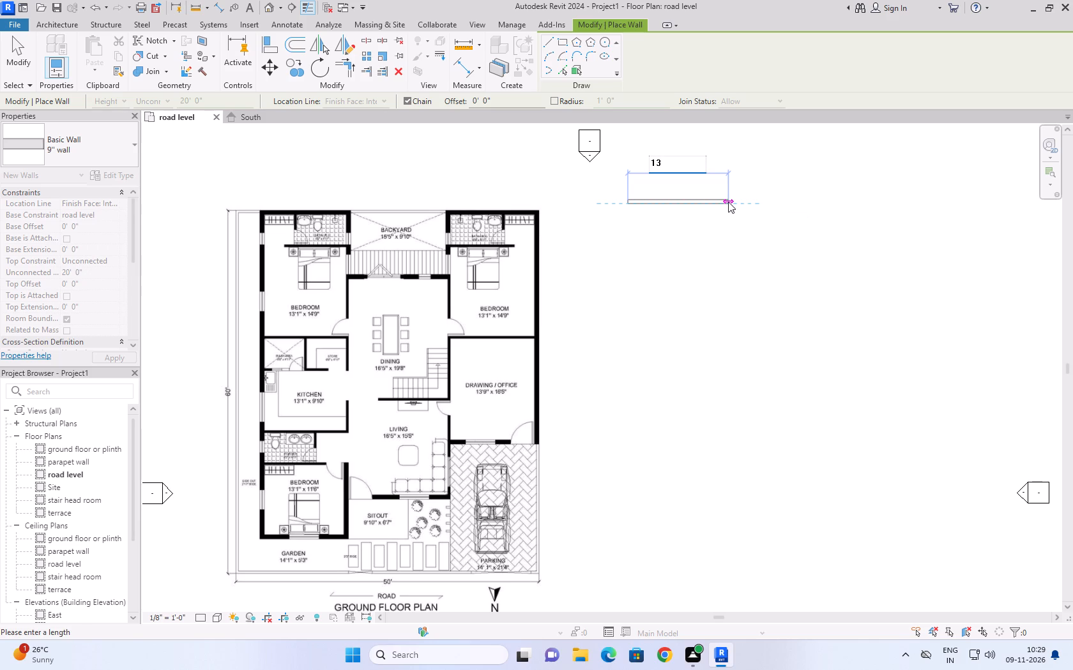
pyautogui.write("1''")
pyautogui.press('Return')
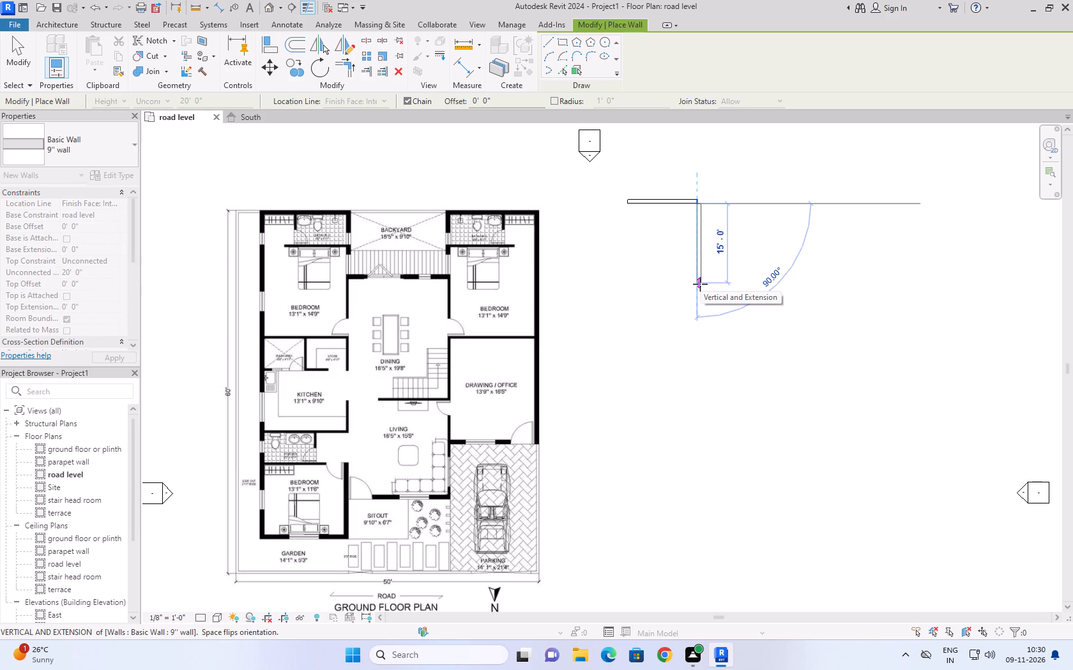
# Examine the room dimensions along the imported ground floor plan to work out the length of the adjoining vertical wall.
pyautogui.scroll(3, 386, 369)
pyautogui.moveTo(245, 194); pyautogui.dragTo(274, 248, button='middle')
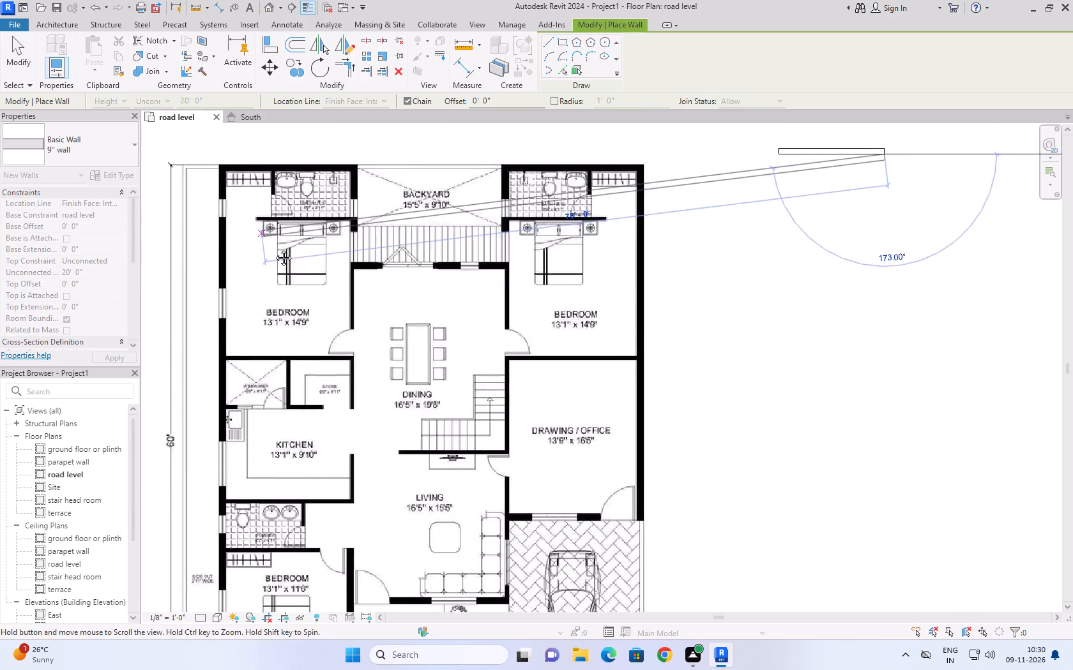
pyautogui.moveTo(274, 248); pyautogui.dragTo(312, 307, button='middle')
pyautogui.scroll(1, 312, 307)
pyautogui.scroll(4, 332, 248)
pyautogui.scroll(2, 377, 324)
pyautogui.scroll(-3, 429, 291)
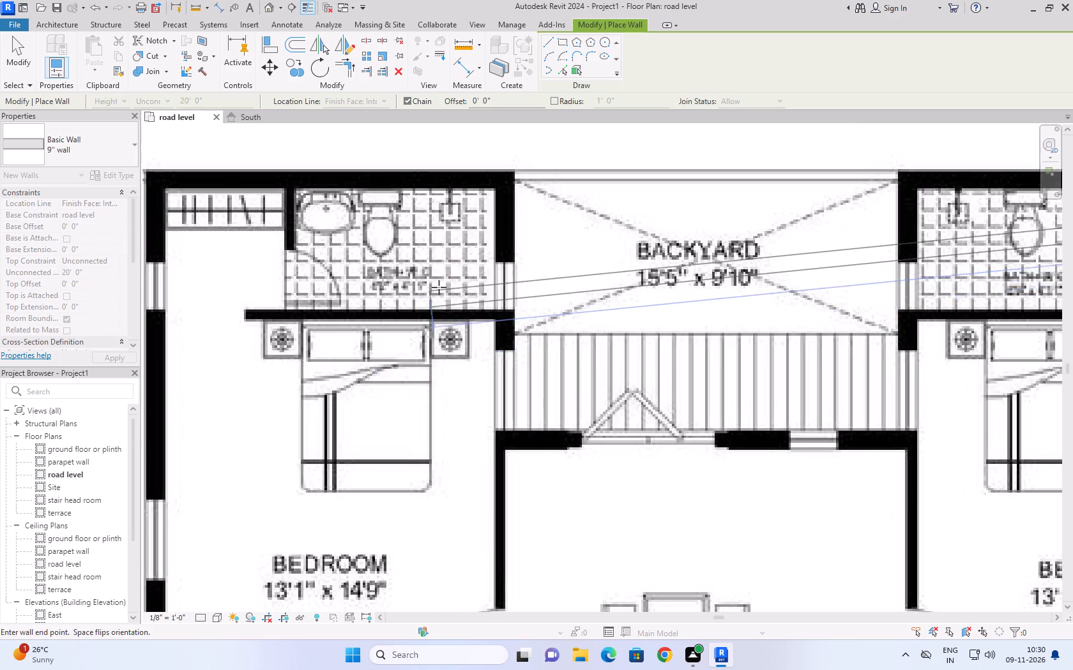
pyautogui.scroll(-8, 439, 287)
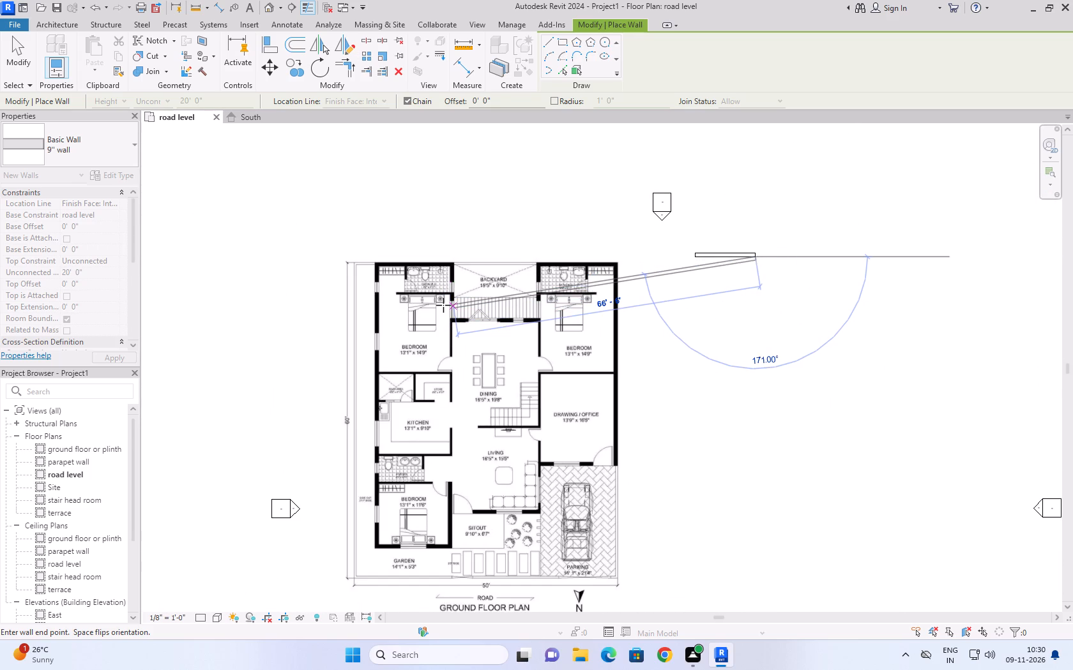
pyautogui.scroll(6, 420, 532)
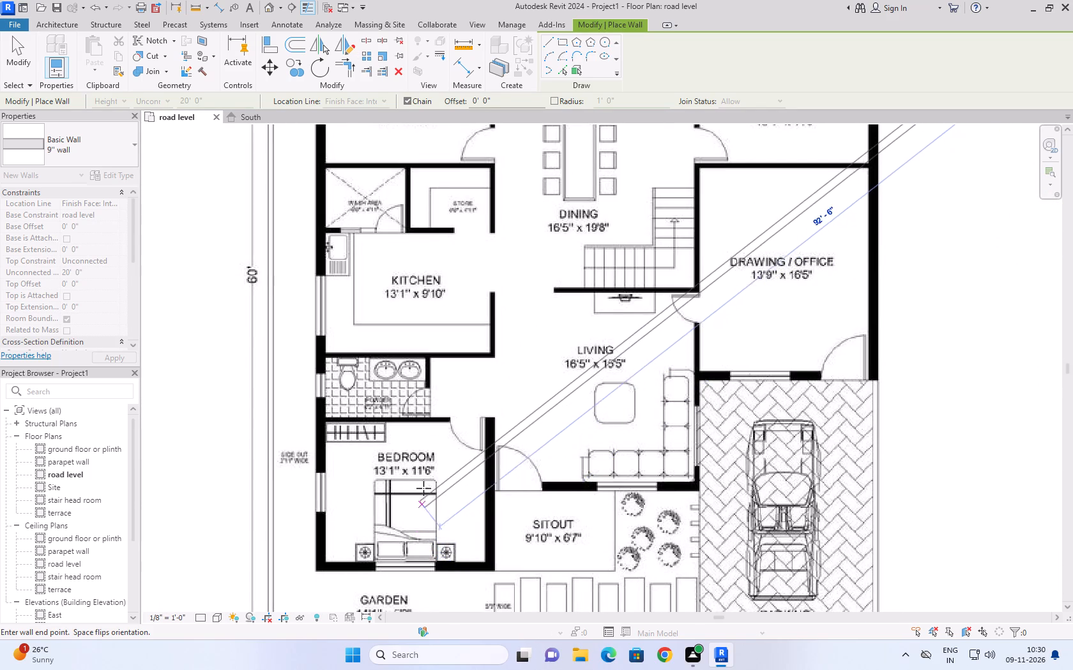
pyautogui.scroll(-3, 426, 405)
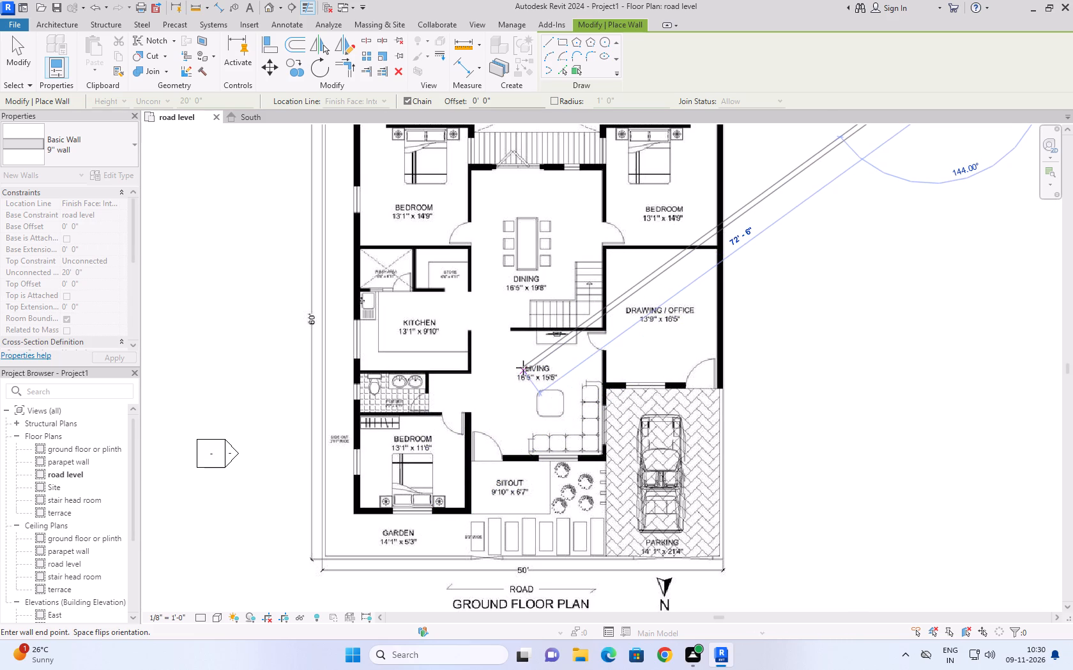
pyautogui.moveTo(528, 327); pyautogui.dragTo(496, 449, button='middle')
pyautogui.moveTo(852, 339); pyautogui.dragTo(846, 348, button='middle')
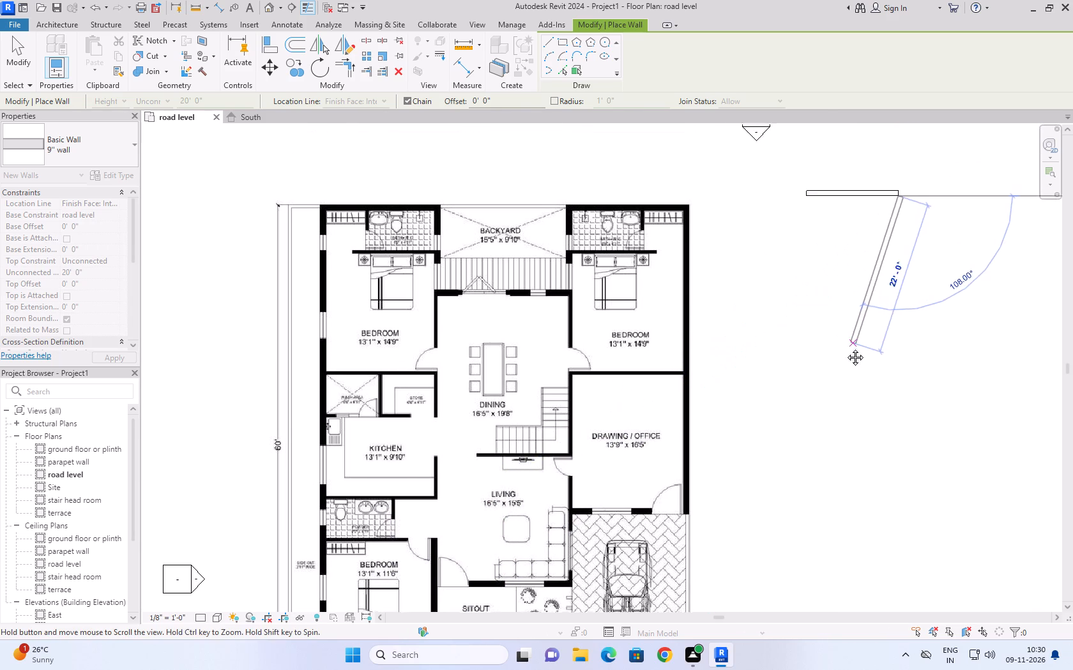
pyautogui.moveTo(846, 348); pyautogui.dragTo(752, 394, button='middle')
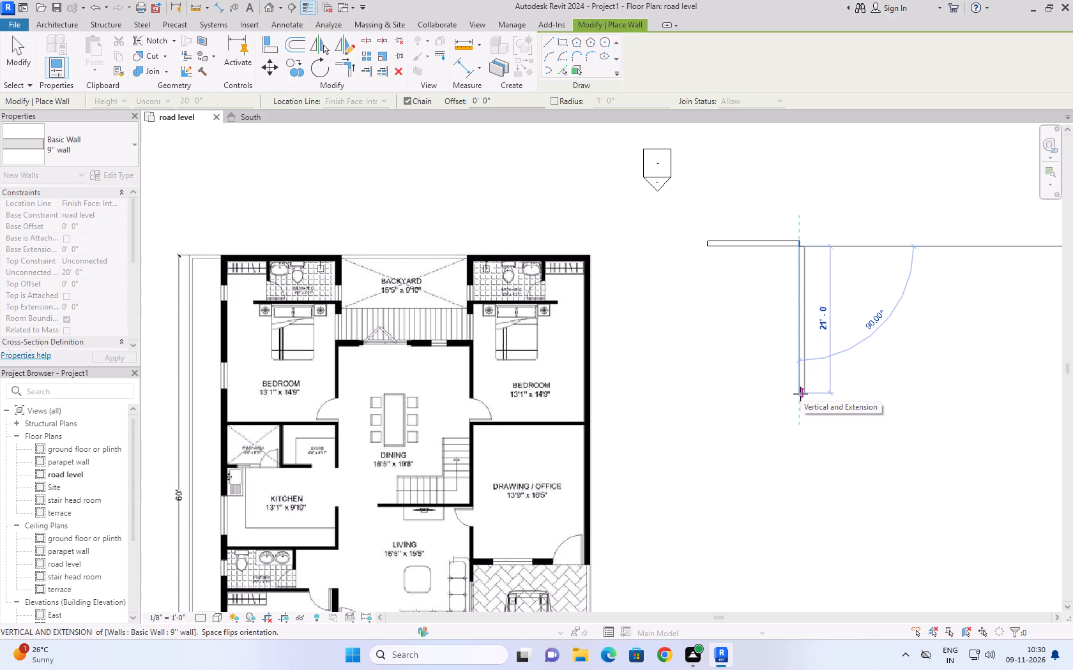
pyautogui.scroll(2, 800, 394)
pyautogui.moveTo(880, 366); pyautogui.dragTo(924, 305, button='middle')
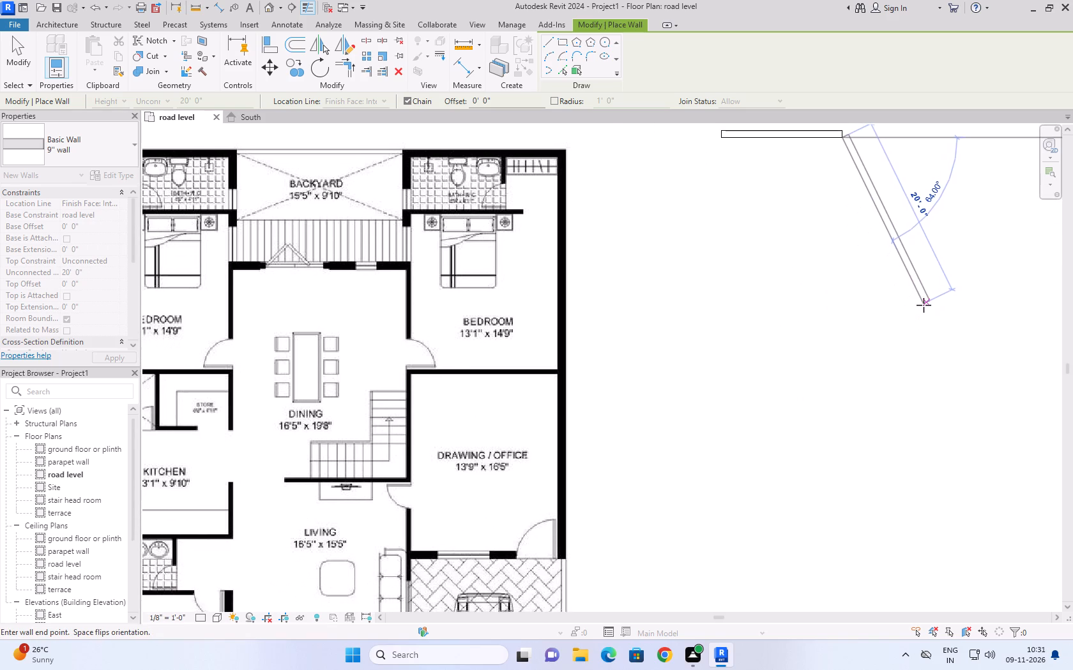
pyautogui.scroll(-2, 924, 305)
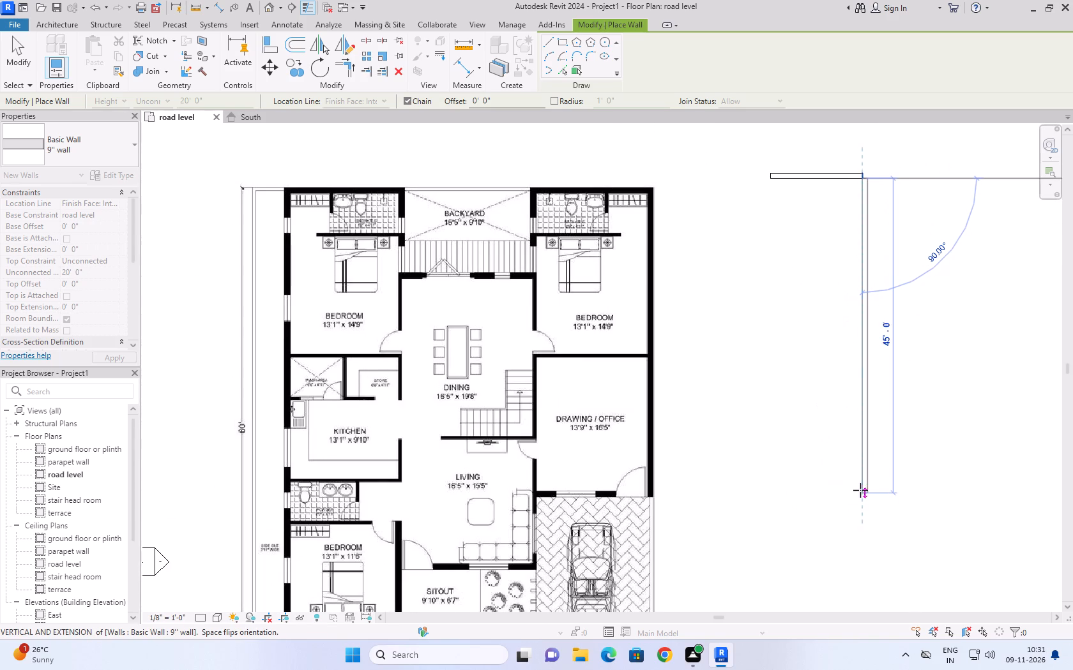
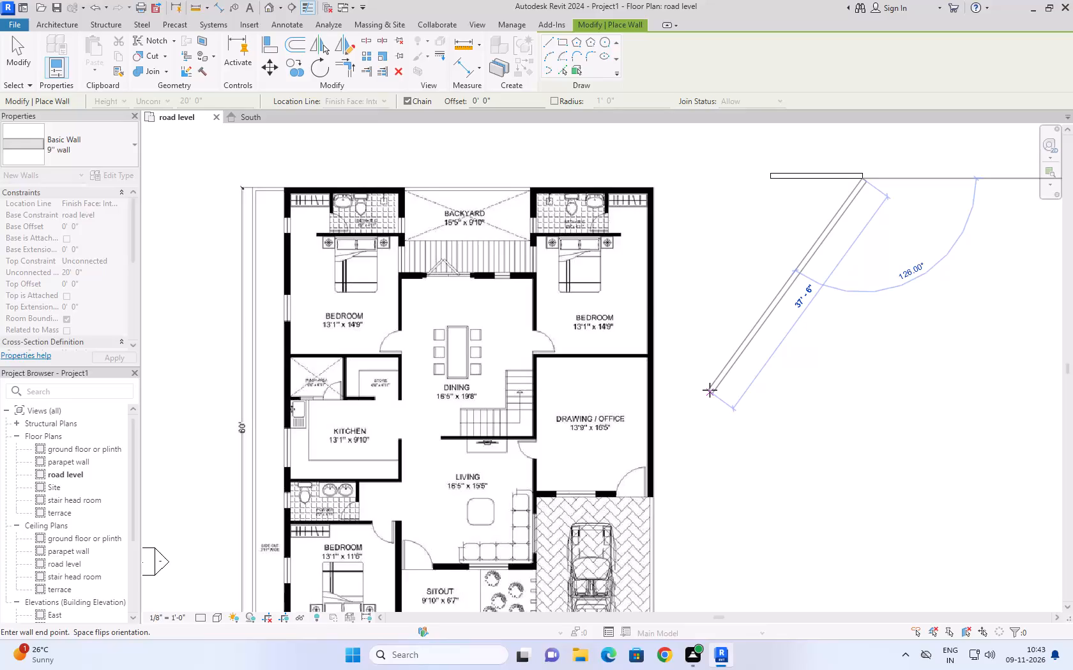
# Examine the bedroom, drawing/office, kitchen and living room dimensions on the imported plan to determine the next 9'' wall's length.
pyautogui.scroll(-2, 710, 390)
pyautogui.scroll(4, 710, 405)
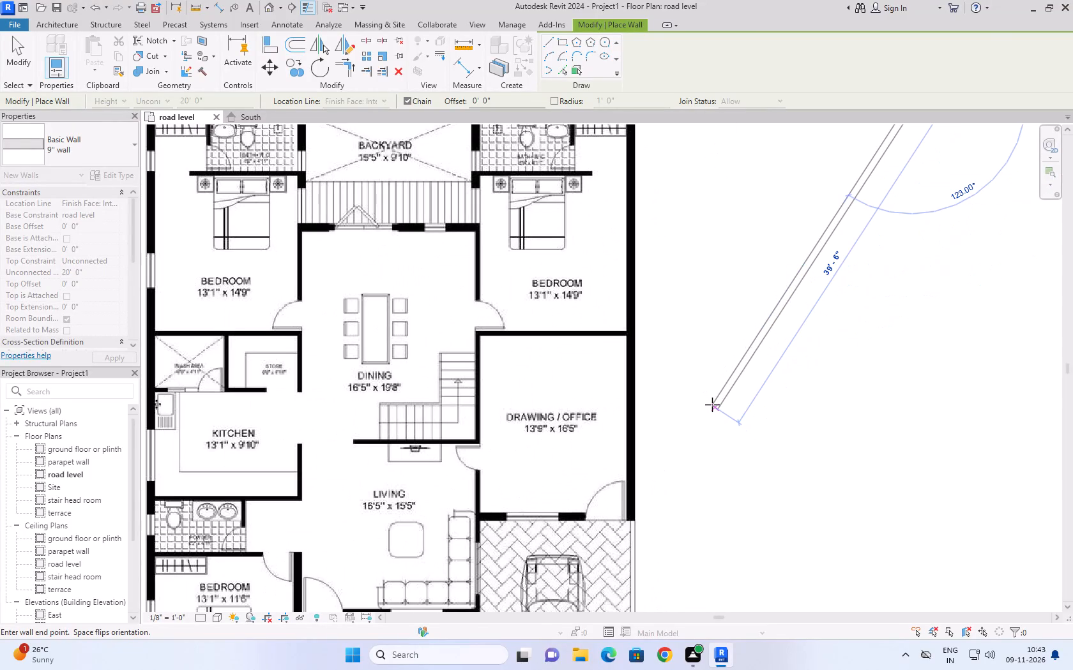
pyautogui.scroll(-3, 712, 405)
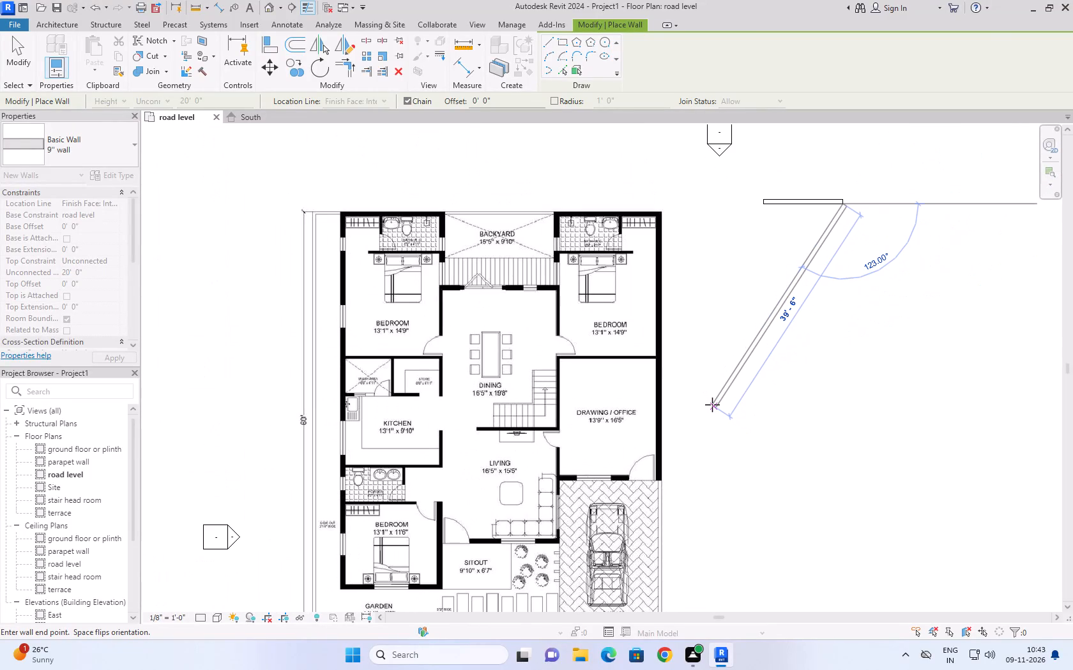
pyautogui.scroll(4, 619, 464)
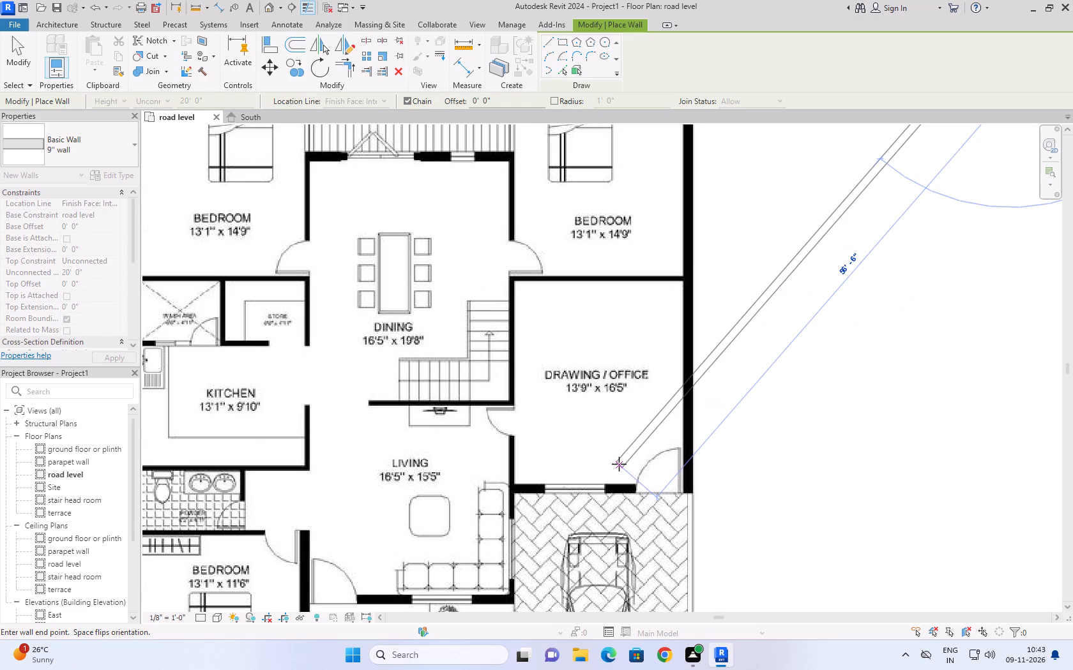
pyautogui.scroll(-3, 737, 435)
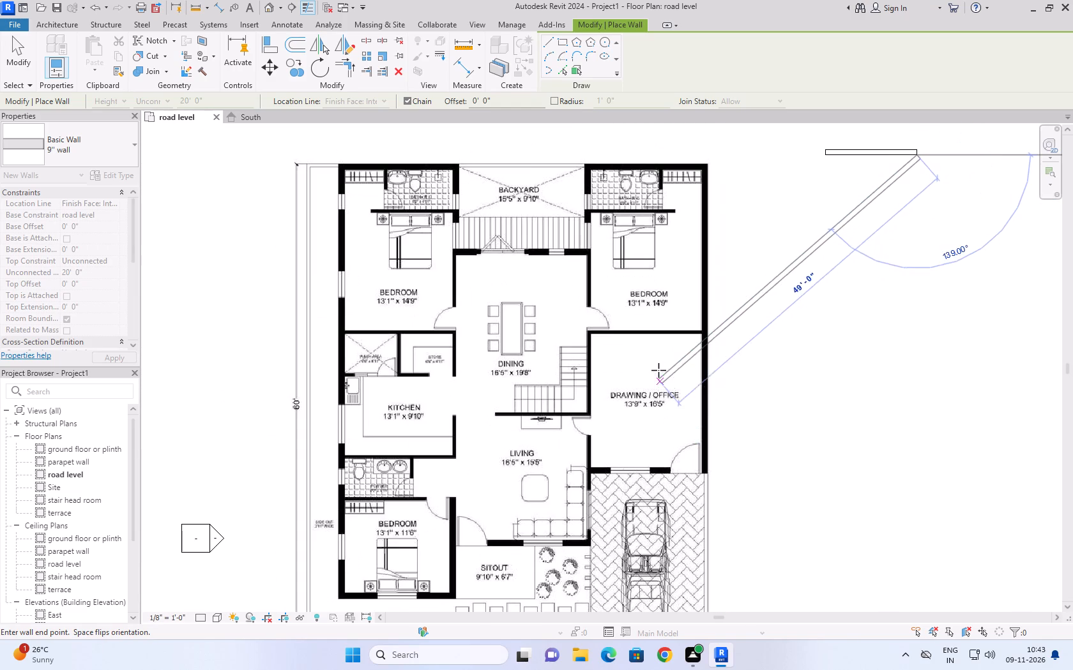
pyautogui.scroll(-1, 779, 402)
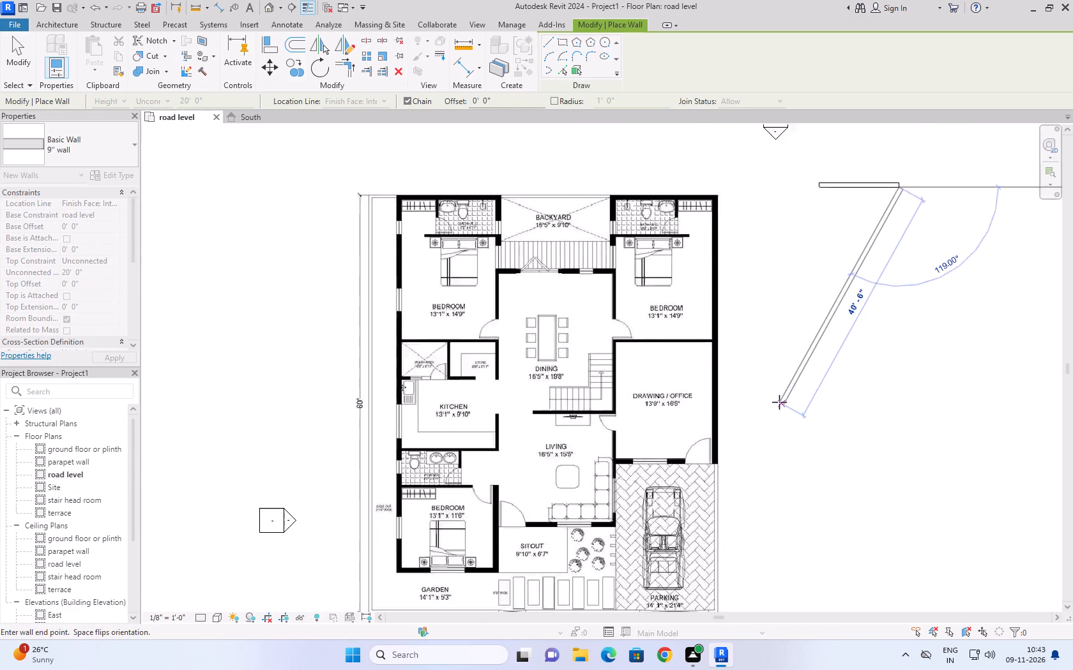
pyautogui.scroll(-1, 779, 402)
pyautogui.scroll(4, 768, 459)
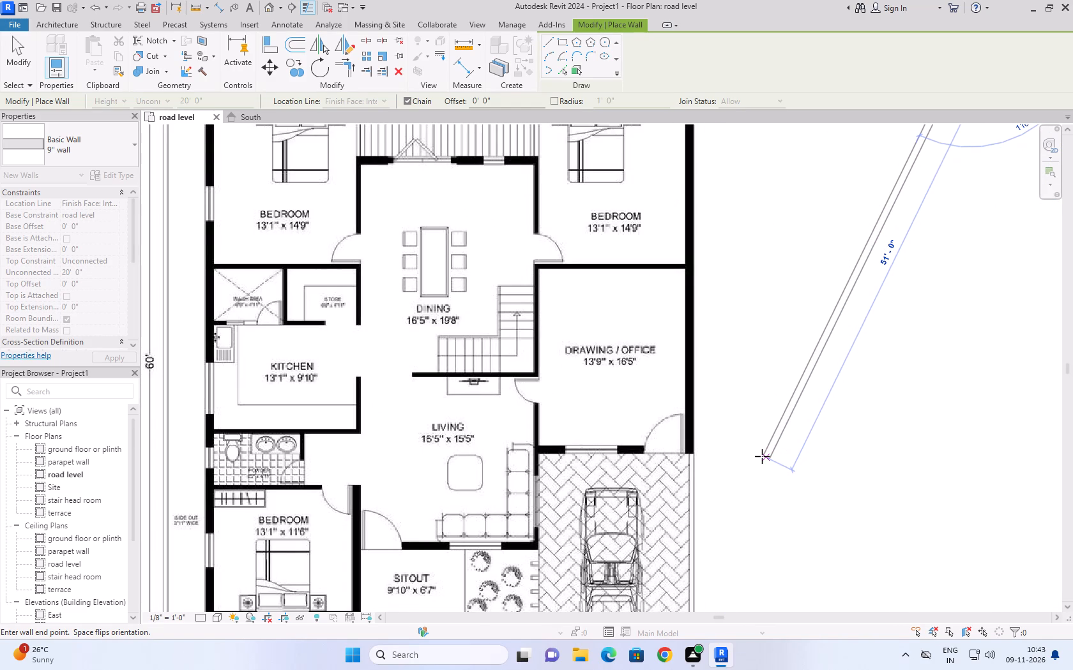
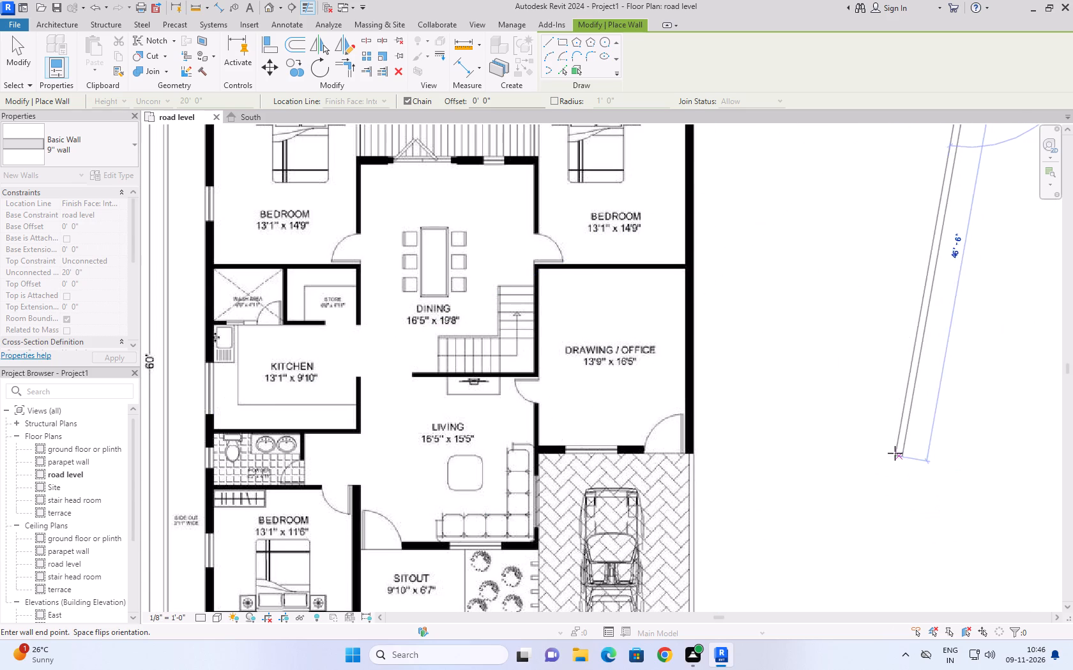
# Examine the dimensions of the backyard and the bedroom beside it on the imported plan for the next 9'' wall's length.
pyautogui.scroll(-6, 960, 355)
pyautogui.moveTo(960, 354); pyautogui.dragTo(841, 549, button='middle')
pyautogui.scroll(-1, 933, 375)
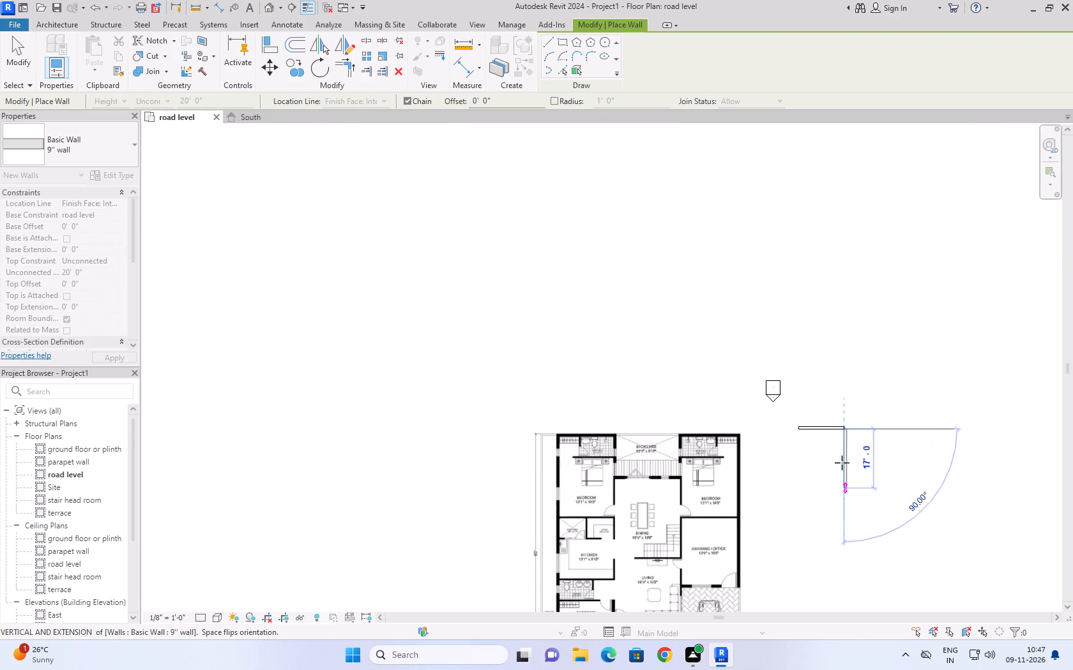
pyautogui.scroll(5, 843, 454)
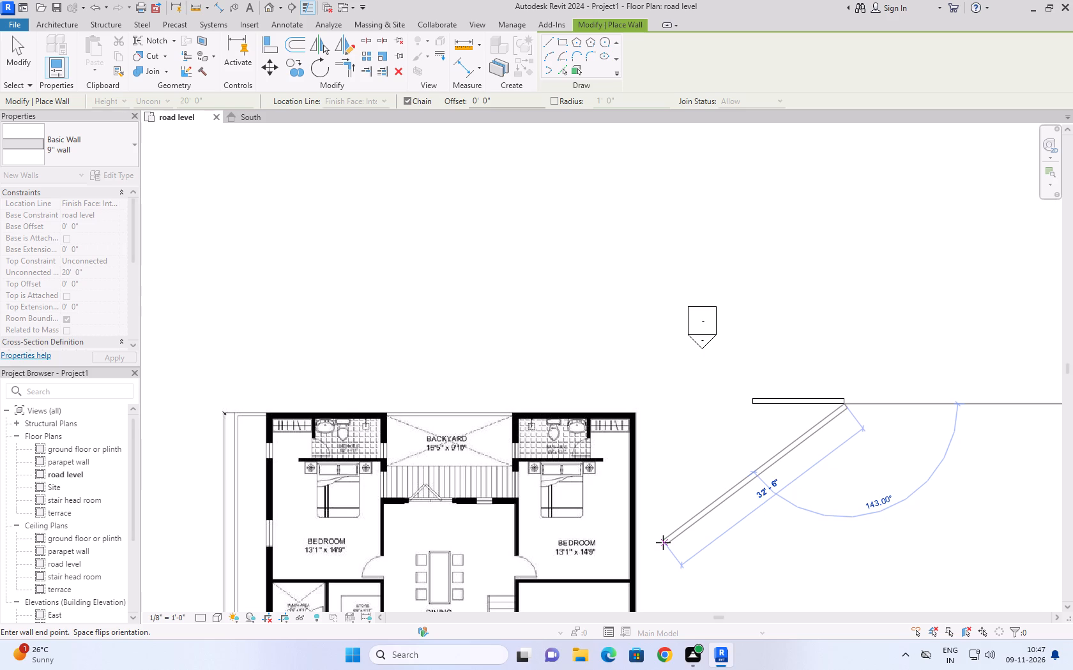
pyautogui.scroll(1, 532, 547)
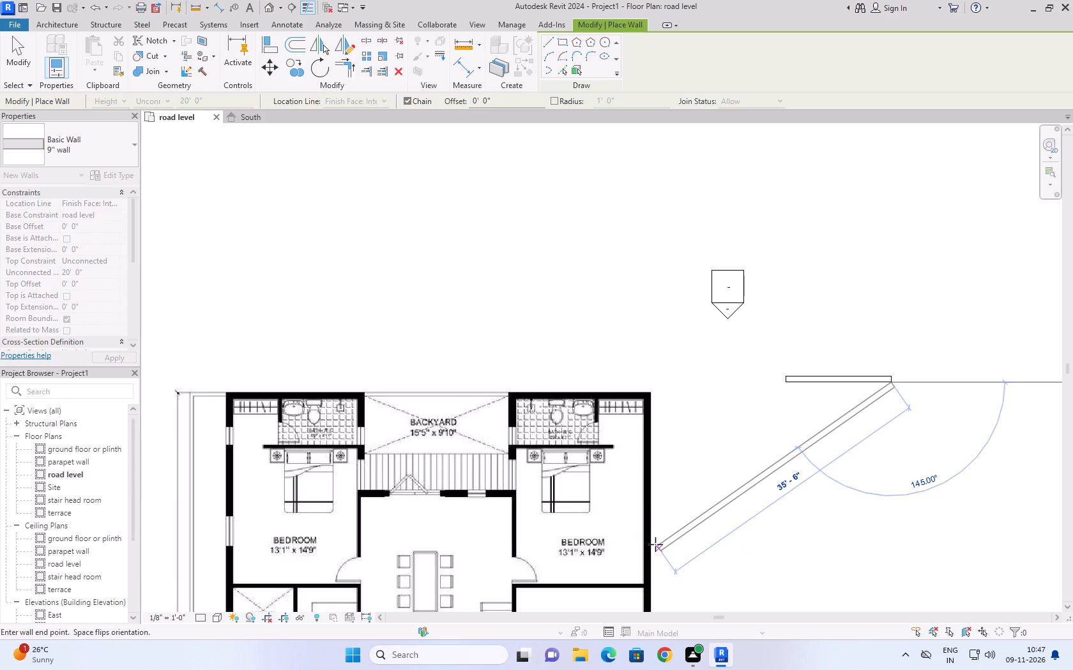
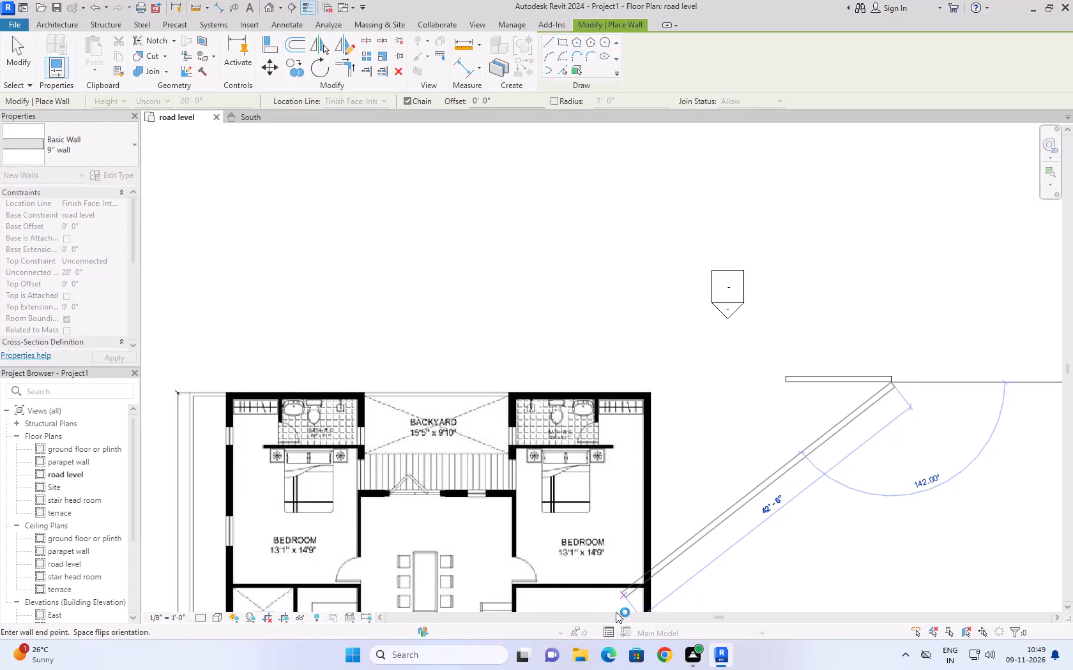
# Examine the dimensions of the wash area, store, kitchen and bedroom above them on the imported plan.
pyautogui.scroll(-3, 571, 518)
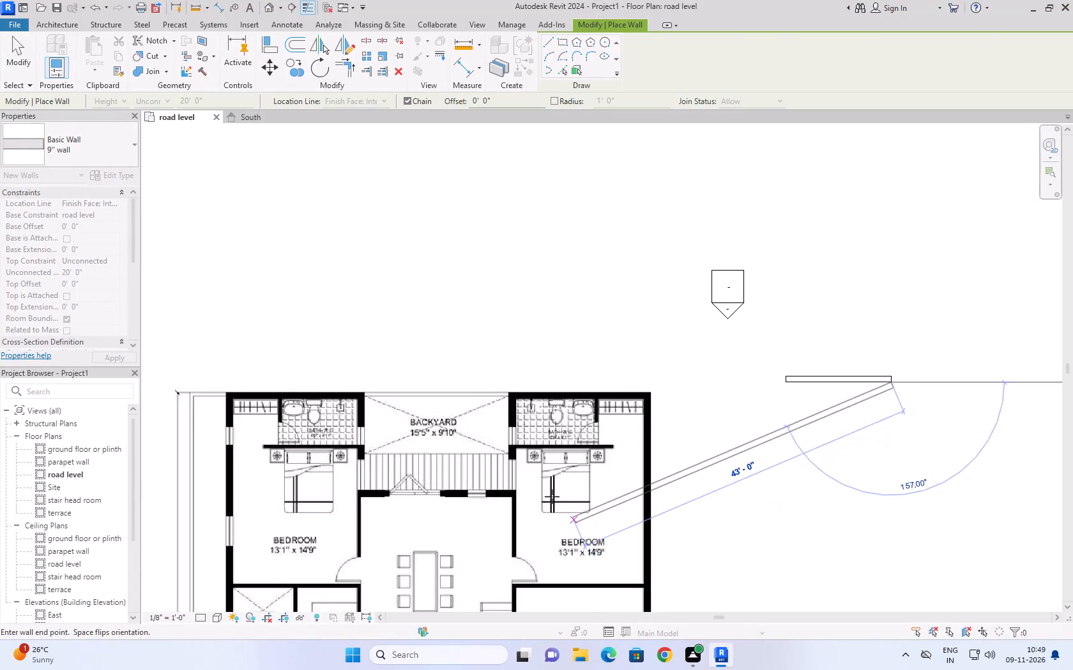
pyautogui.scroll(-5, 562, 465)
pyautogui.scroll(5, 491, 595)
pyautogui.scroll(5, 441, 526)
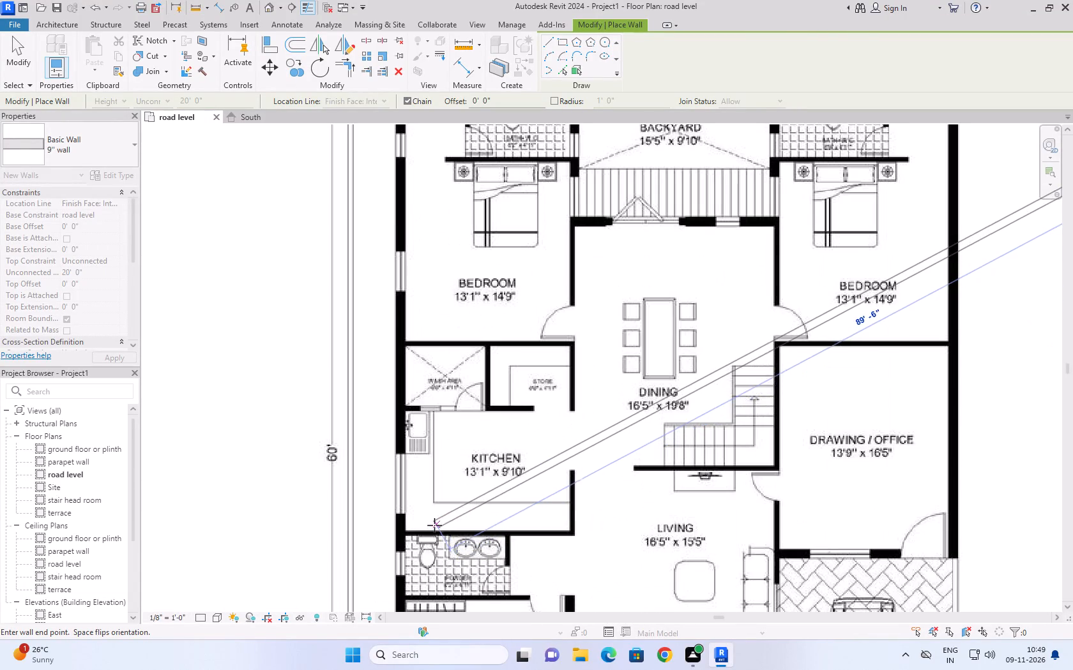
pyautogui.scroll(-4, 531, 398)
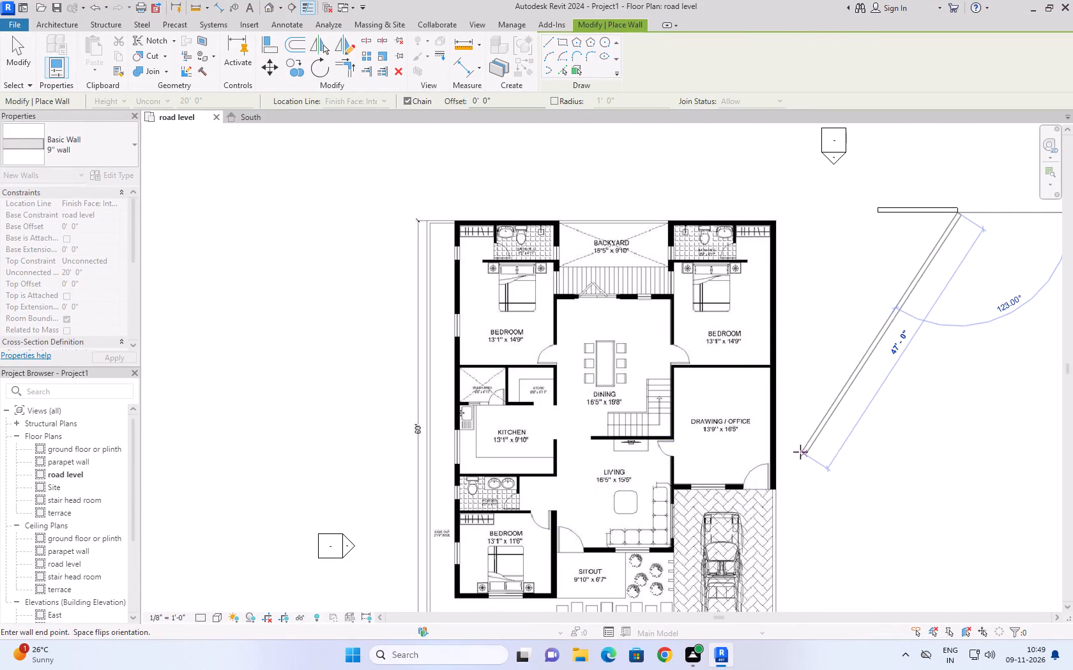
pyautogui.scroll(4, 477, 406)
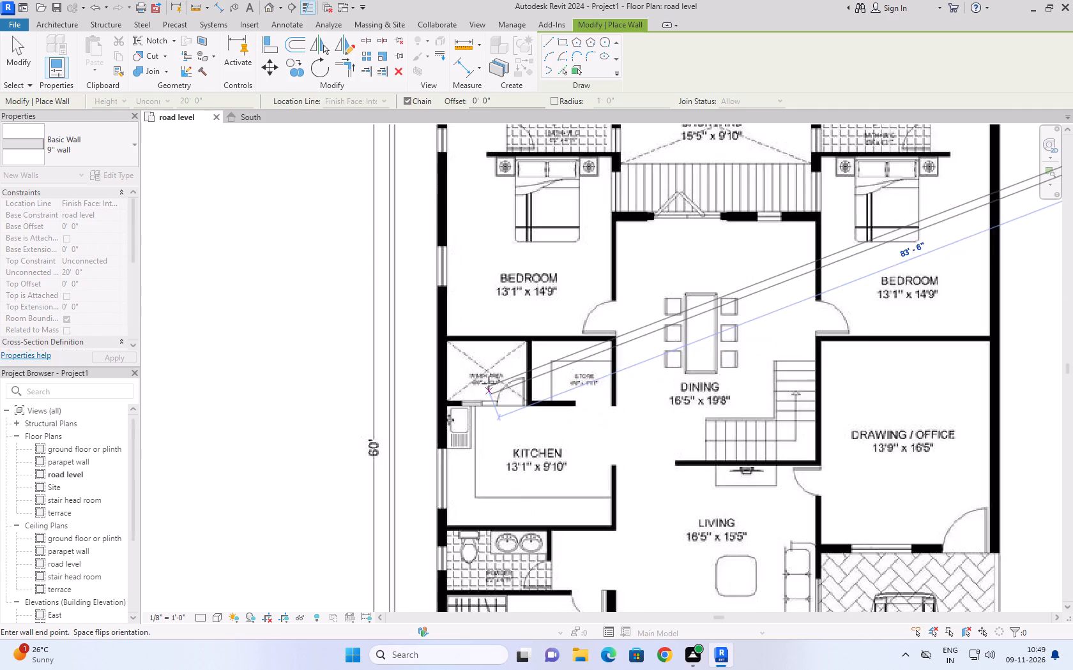
pyautogui.scroll(8, 489, 383)
pyautogui.scroll(-6, 489, 383)
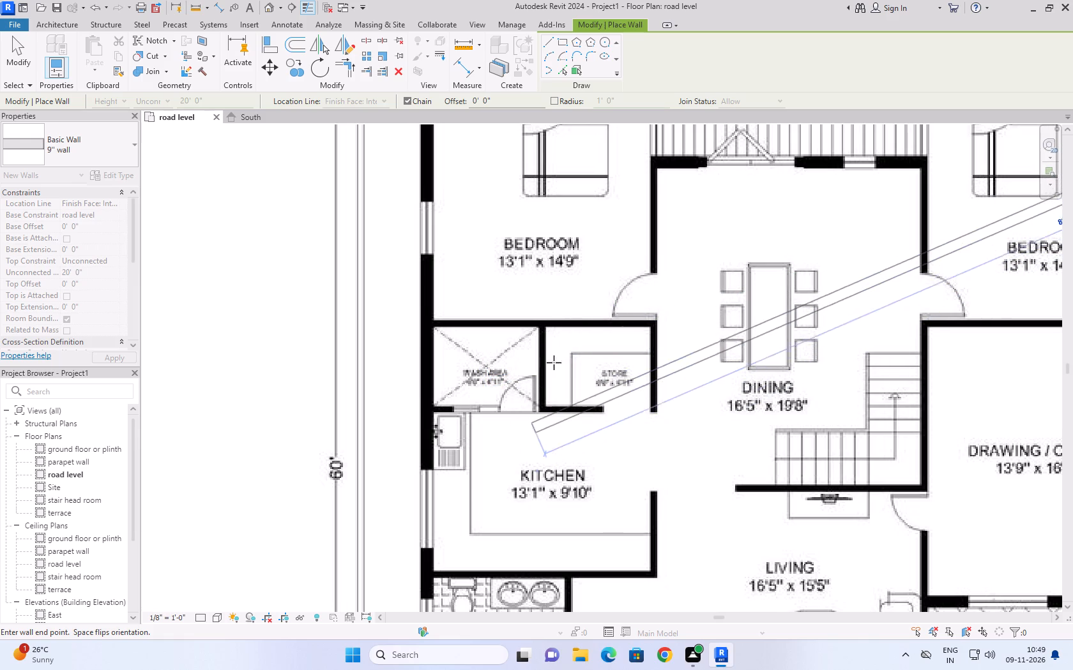
pyautogui.scroll(-1, 555, 412)
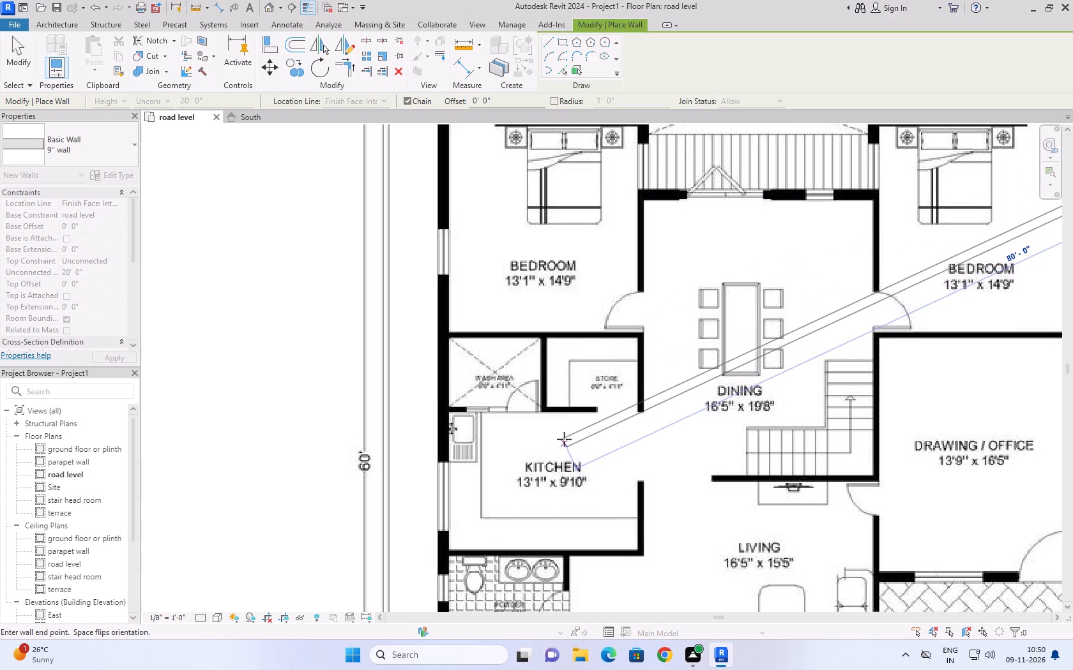
pyautogui.scroll(-2, 556, 433)
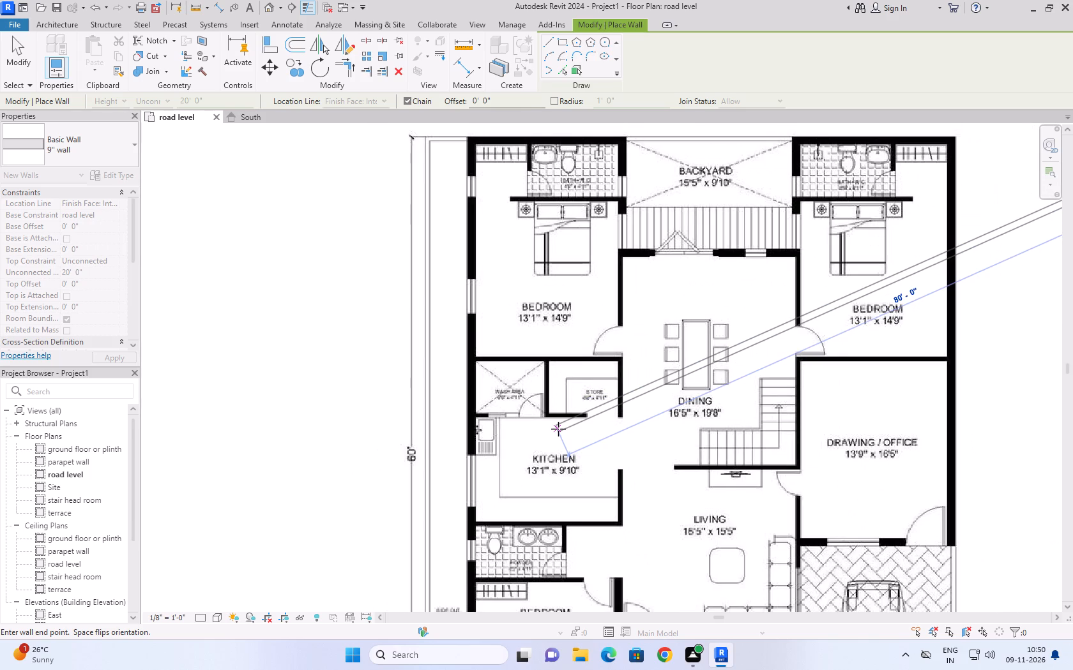
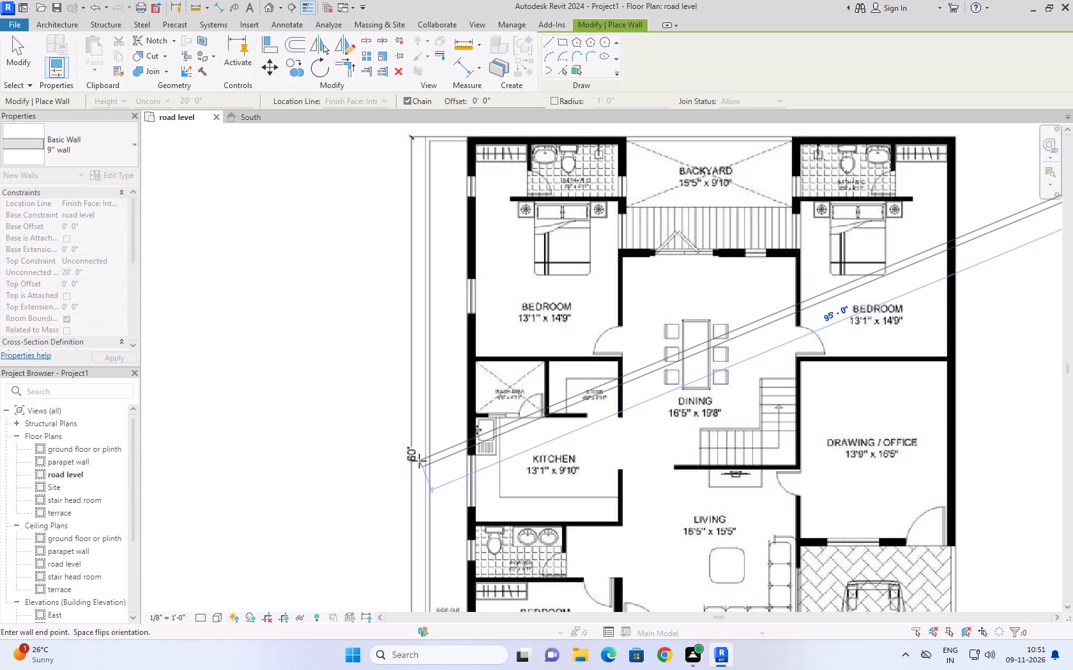
# Draw an 8' length of 9'' wall vertically downward from the right end of the horizontal wall beside the imported plan.
pyautogui.scroll(-9, 468, 366)
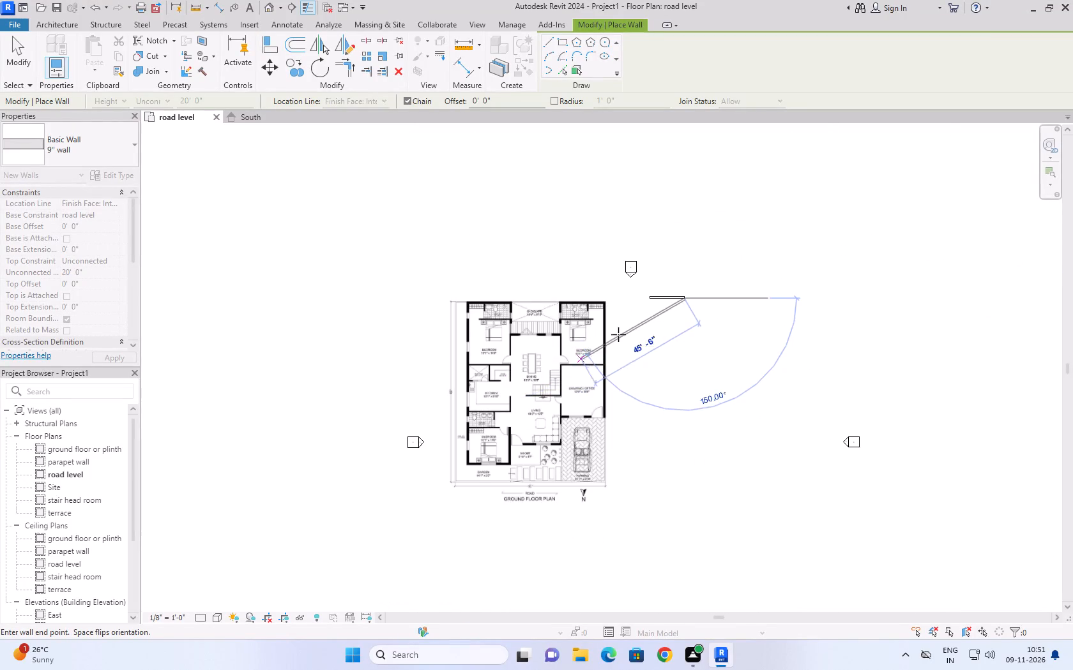
pyautogui.scroll(5, 625, 326)
pyautogui.scroll(5, 708, 309)
pyautogui.scroll(2, 777, 352)
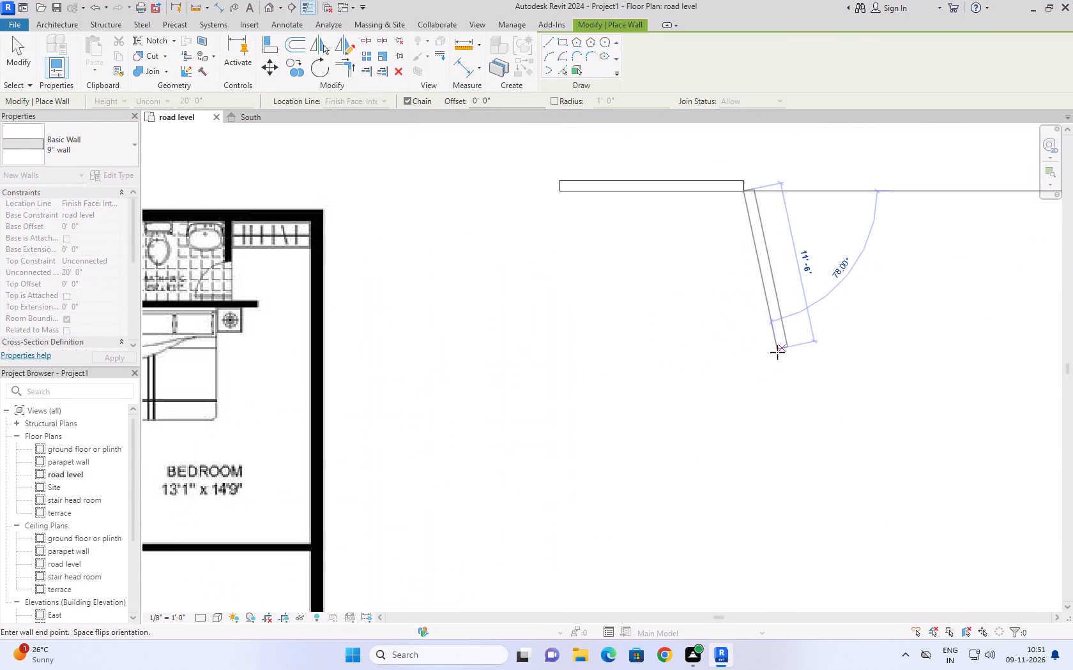
pyautogui.scroll(-10, 804, 378)
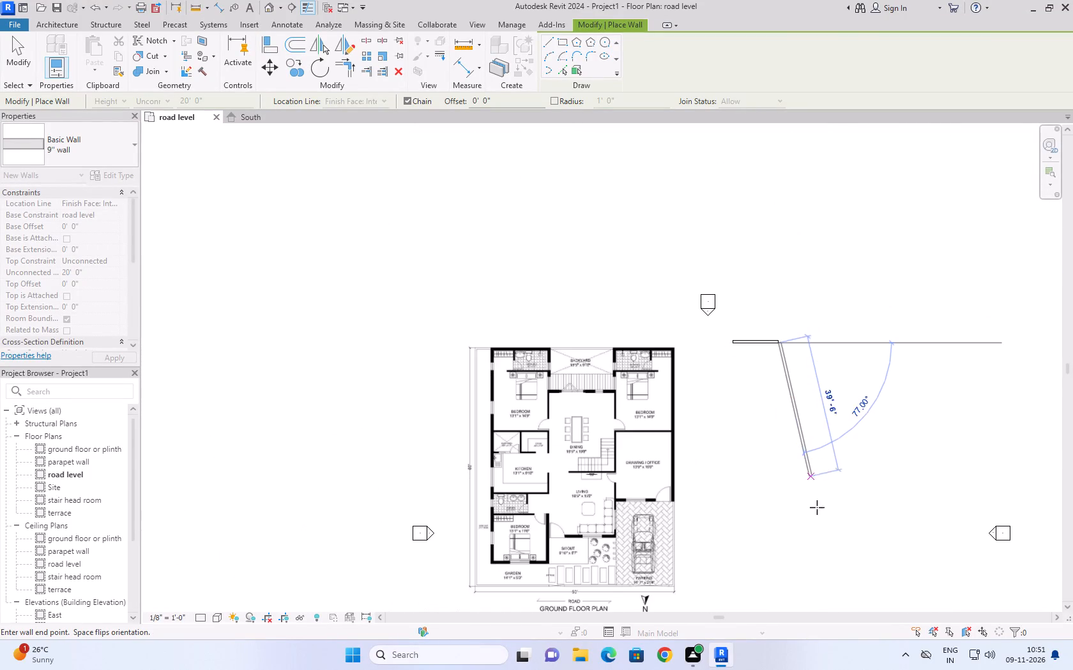
pyautogui.scroll(-3, 802, 466)
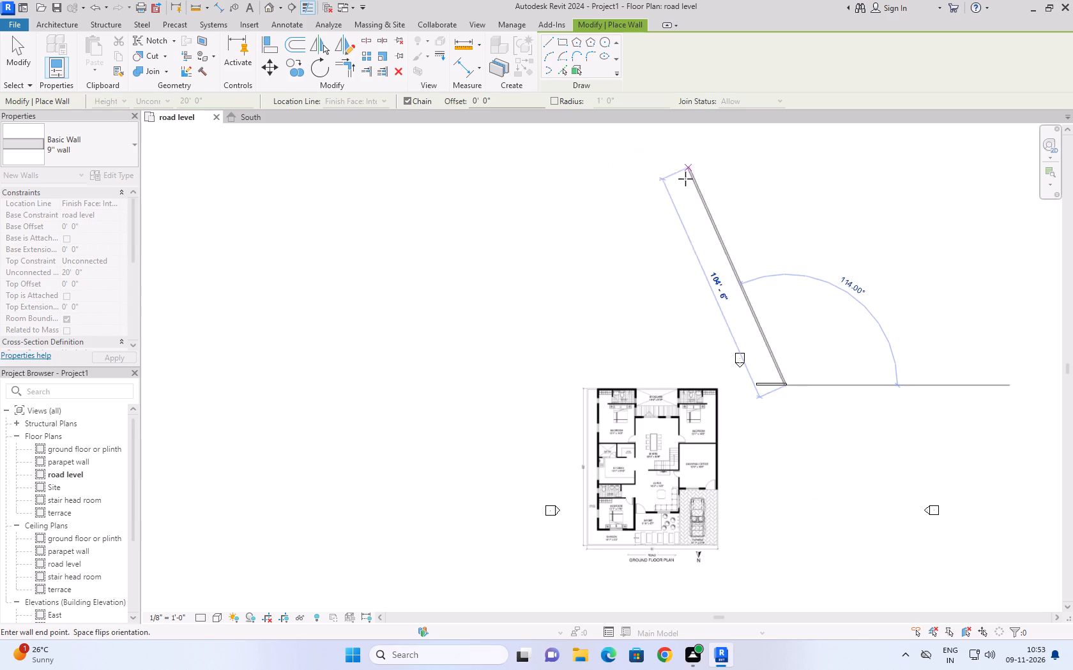
pyautogui.scroll(-4, 816, 347)
pyautogui.scroll(12, 802, 355)
pyautogui.scroll(-6, 694, 142)
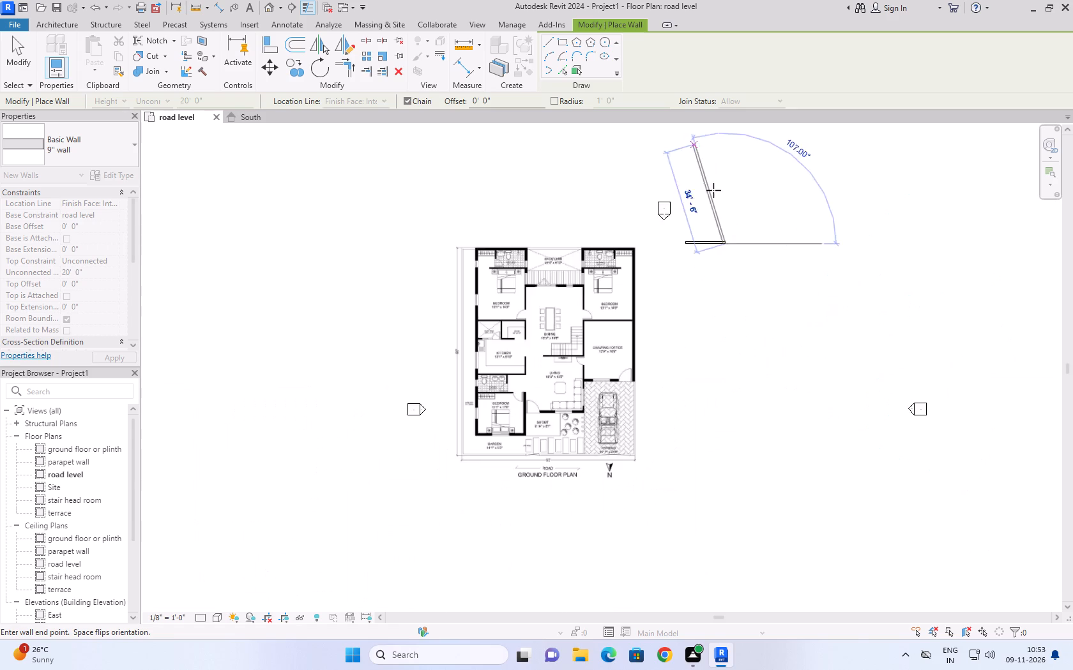
pyautogui.scroll(-3, 747, 311)
pyautogui.scroll(7, 747, 311)
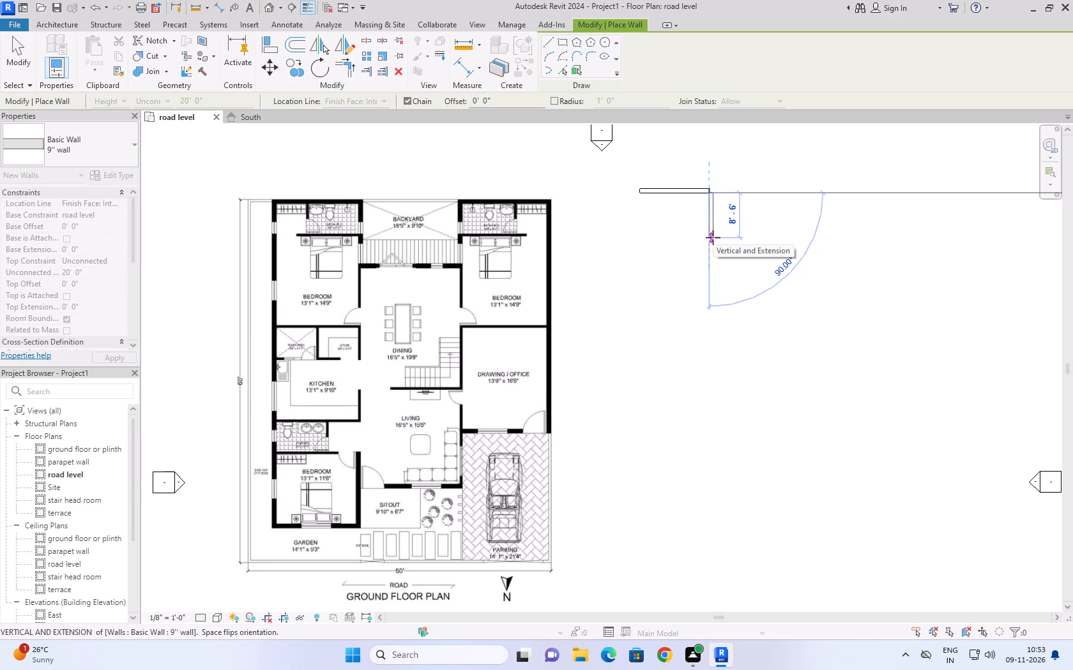
pyautogui.write("8'")
pyautogui.press('Return')
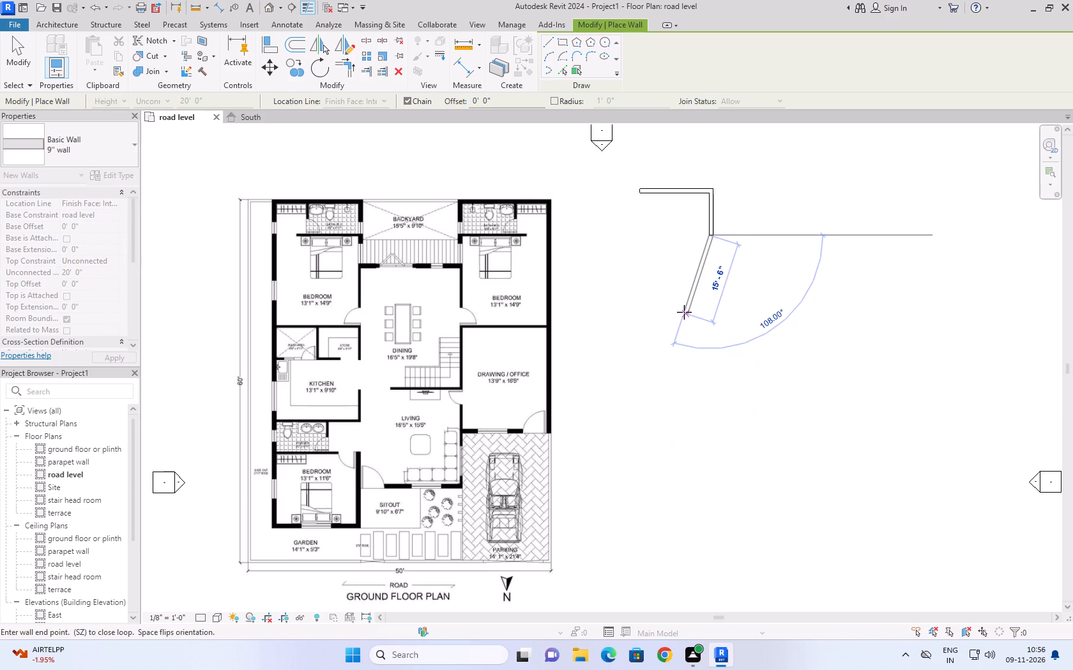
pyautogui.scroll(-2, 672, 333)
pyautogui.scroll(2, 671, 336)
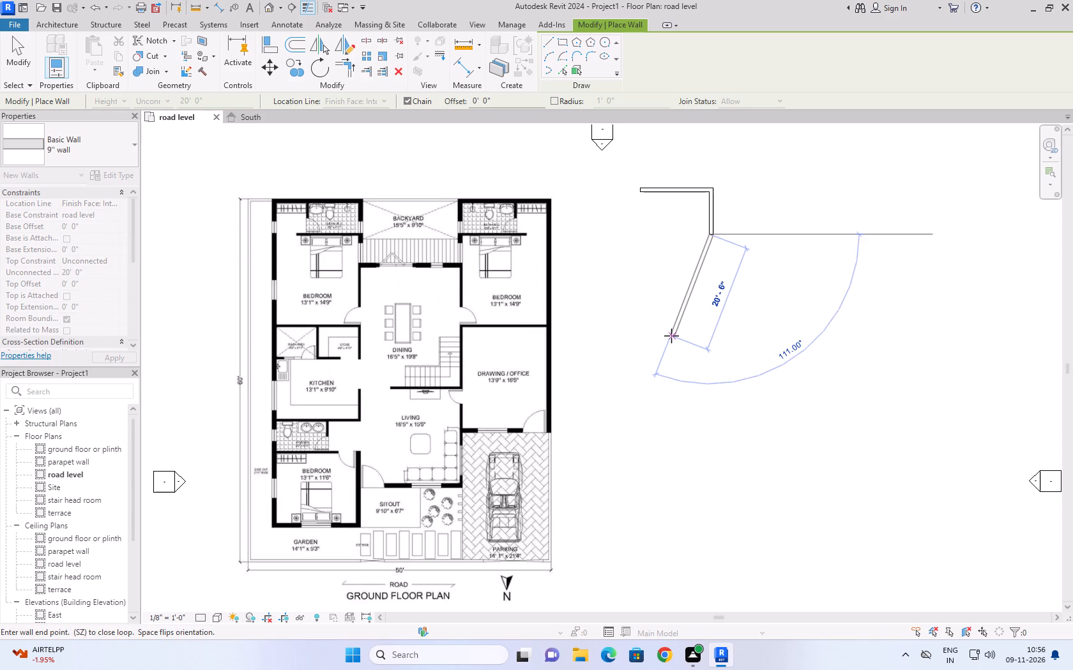
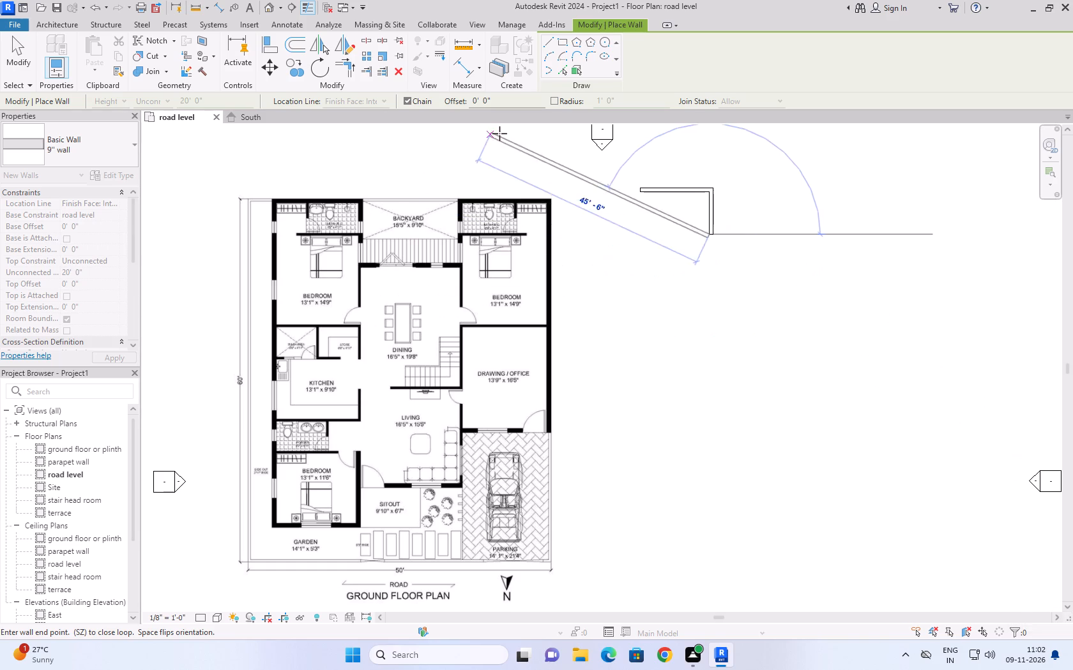
# Save the project to the Desktop as "3bhk model 09.11.26".
pyautogui.scroll(2, 703, 285)
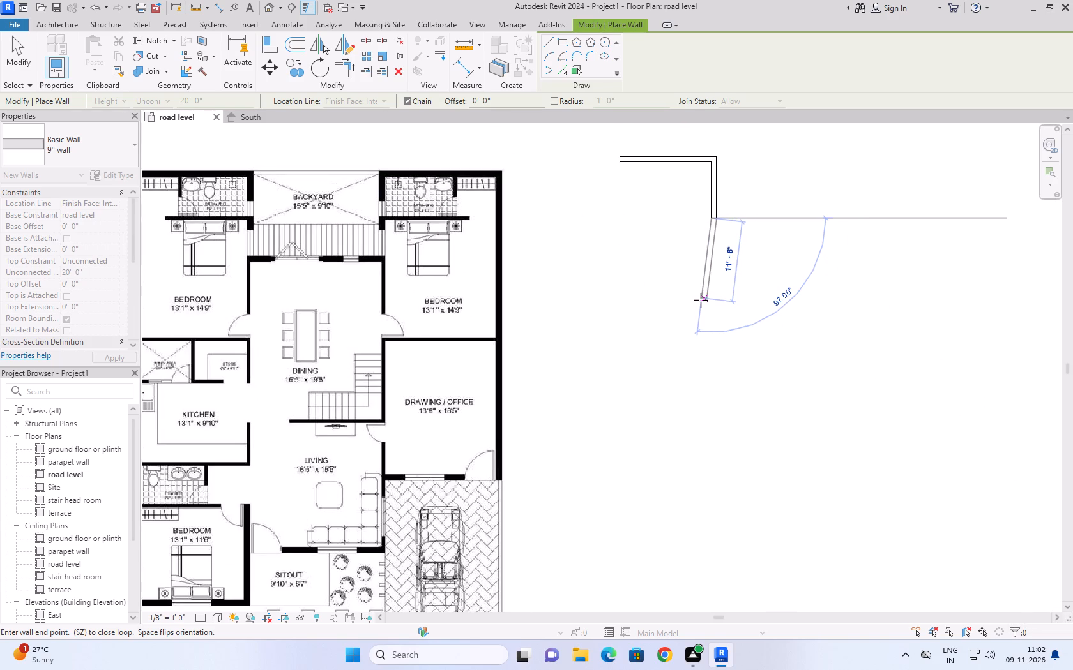
pyautogui.press('Escape')
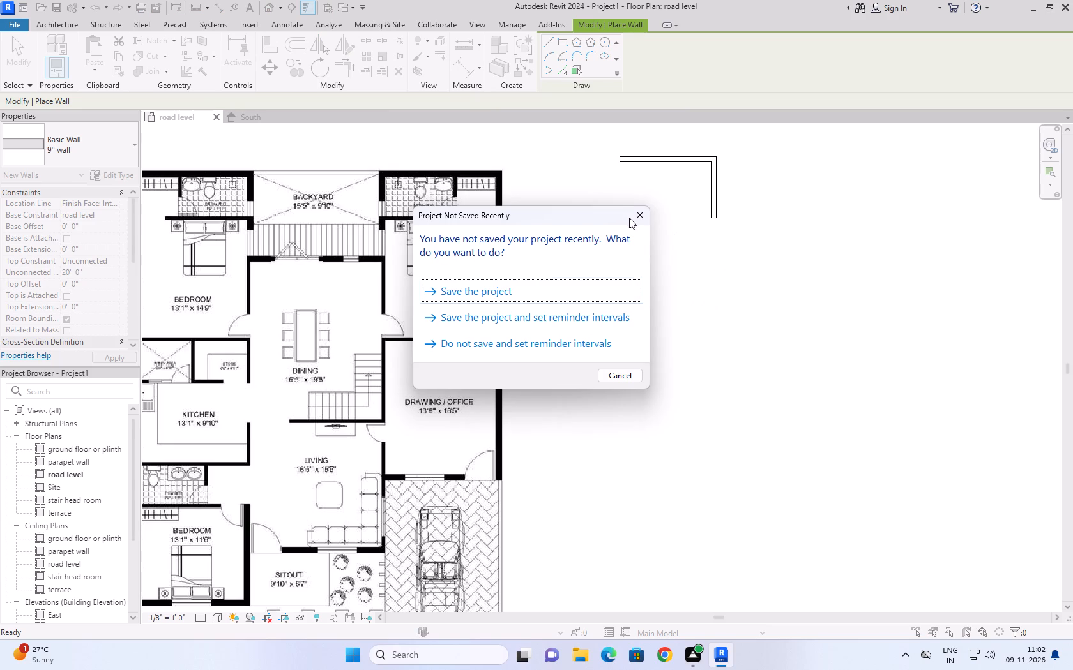
pyautogui.click(475, 295)
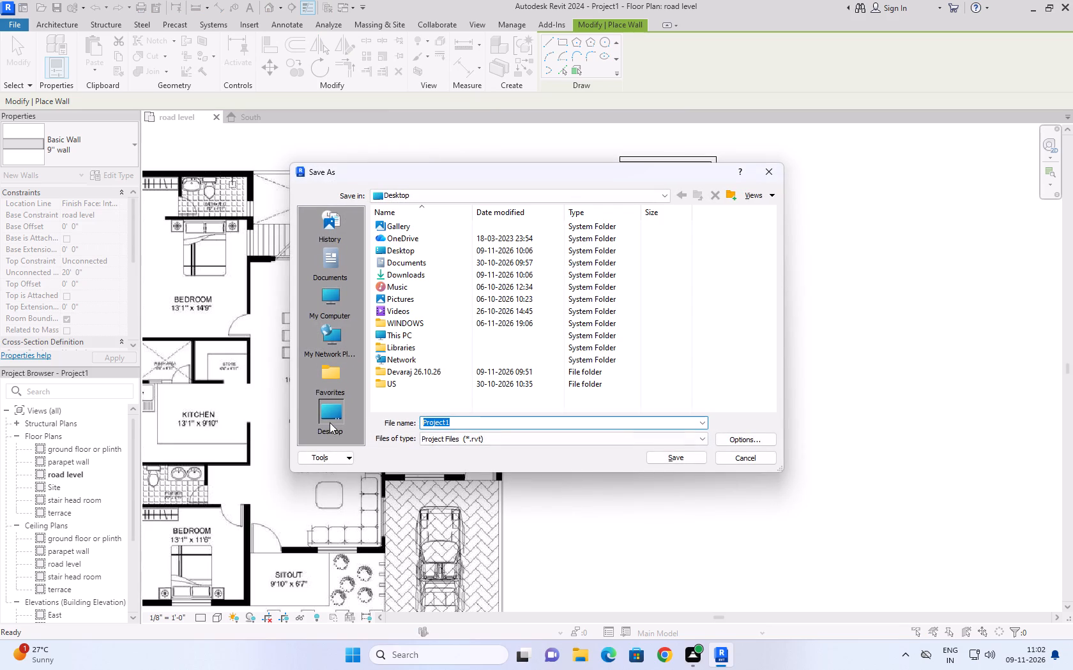
pyautogui.doubleClick(322, 406)
pyautogui.click(505, 428)
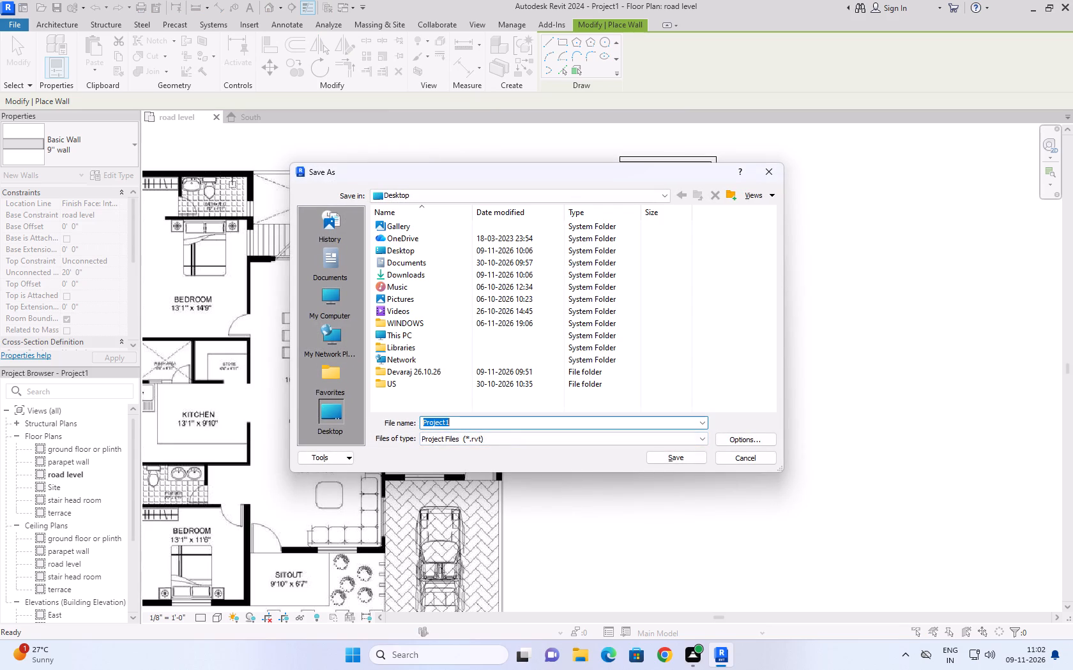
pyautogui.click(507, 424)
pyautogui.press('BackSpace')
pyautogui.press('BackSpace')
pyautogui.press('BackSpace')
pyautogui.press('BackSpace')
pyautogui.press('BackSpace')
pyautogui.press('BackSpace')
pyautogui.press('BackSpace')
pyautogui.press('BackSpace')
pyautogui.write('3bhk model 0')
pyautogui.write('9.11.26')
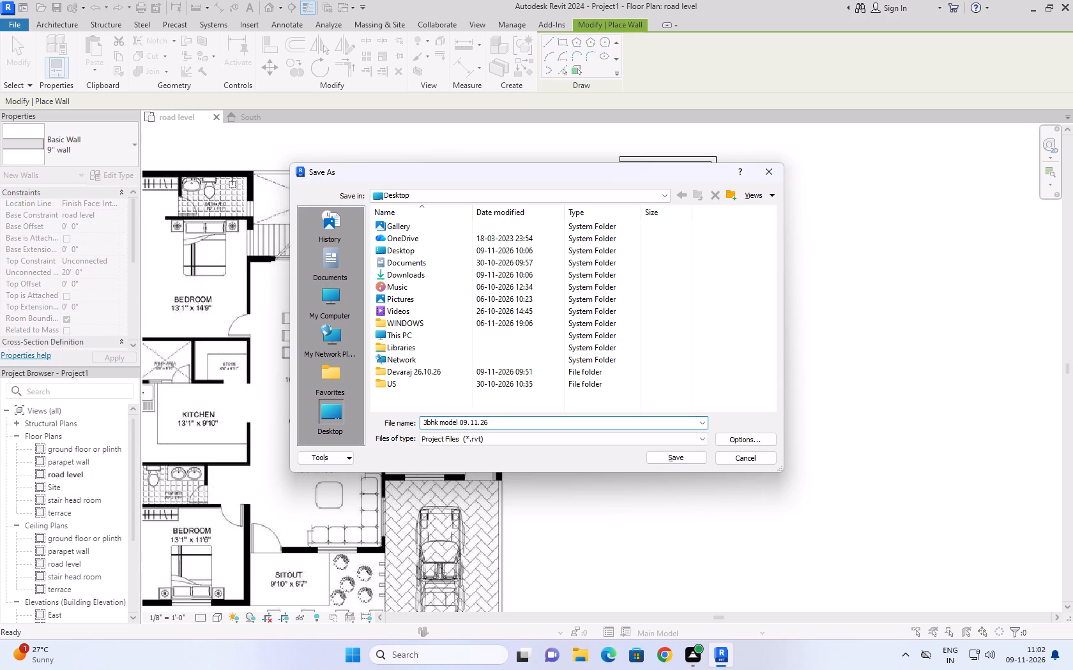
pyautogui.scroll(1, 652, 382)
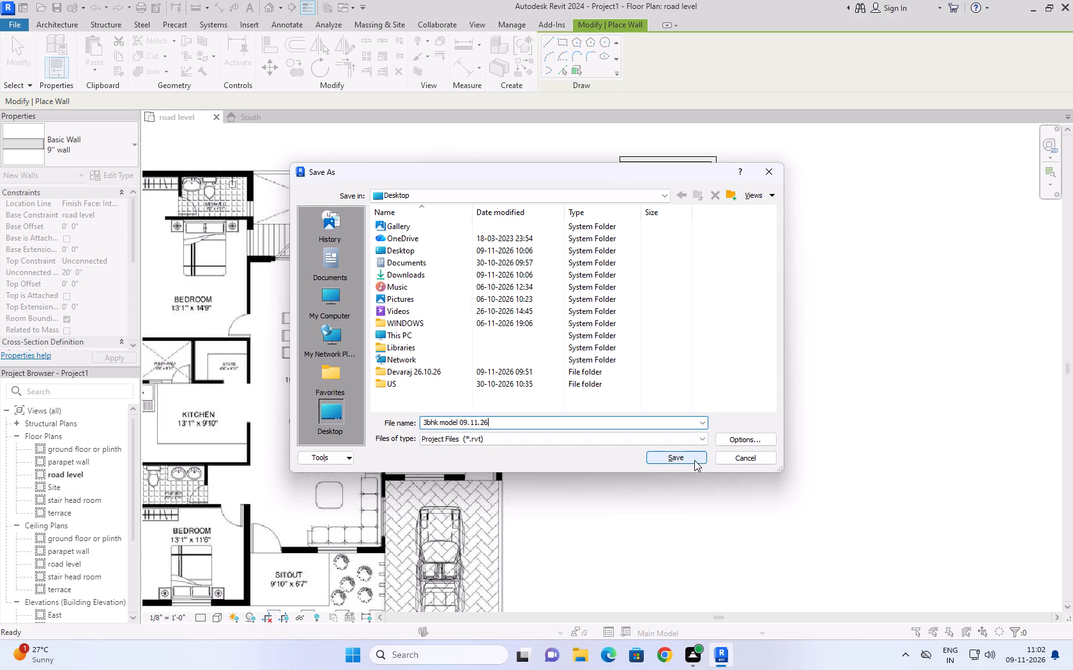
pyautogui.click(690, 458)
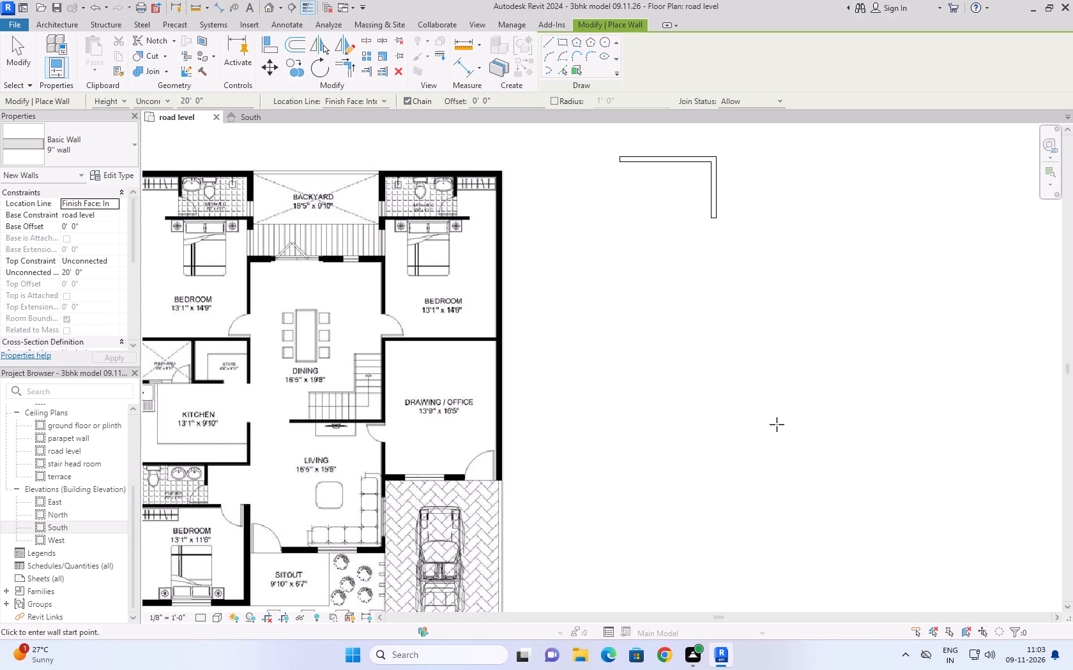
# Set the length of the vertical 9'' wall beside the imported plan to 6'.
pyautogui.scroll(1, 575, 669)
pyautogui.press('Escape')
pyautogui.press('Escape')
pyautogui.click(715, 204)
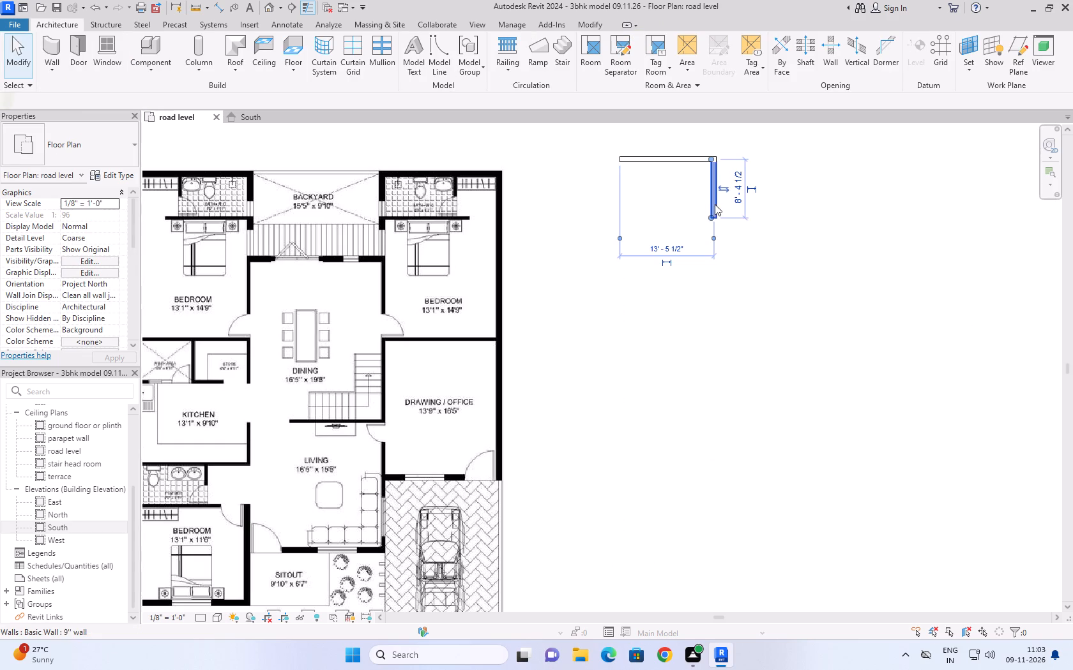
pyautogui.click(741, 186)
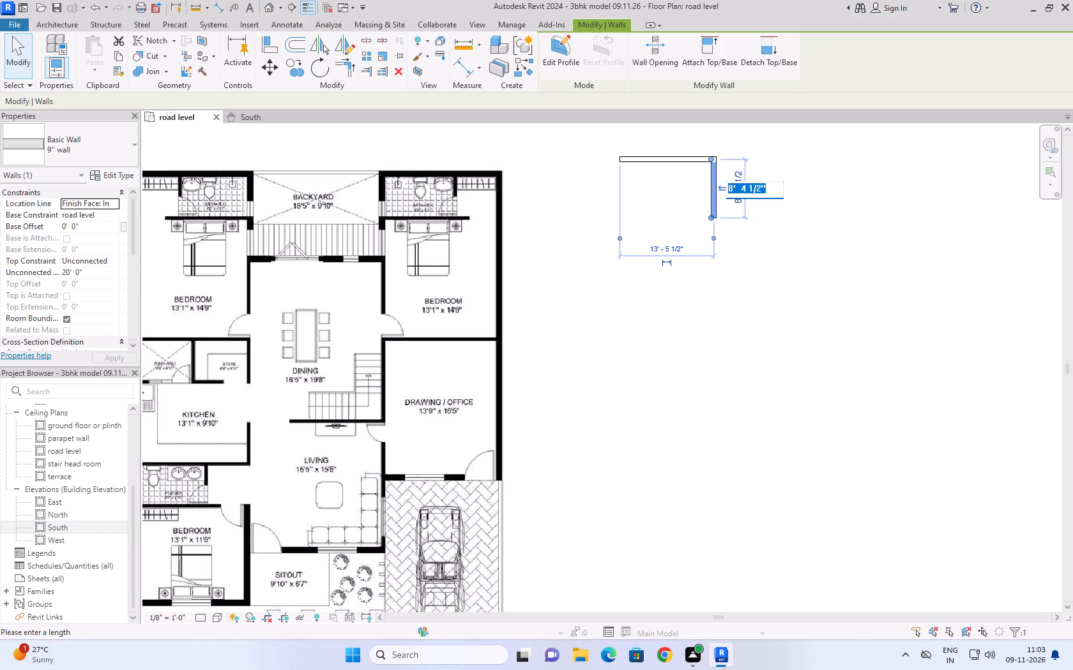
pyautogui.write("6'")
pyautogui.press('Return')
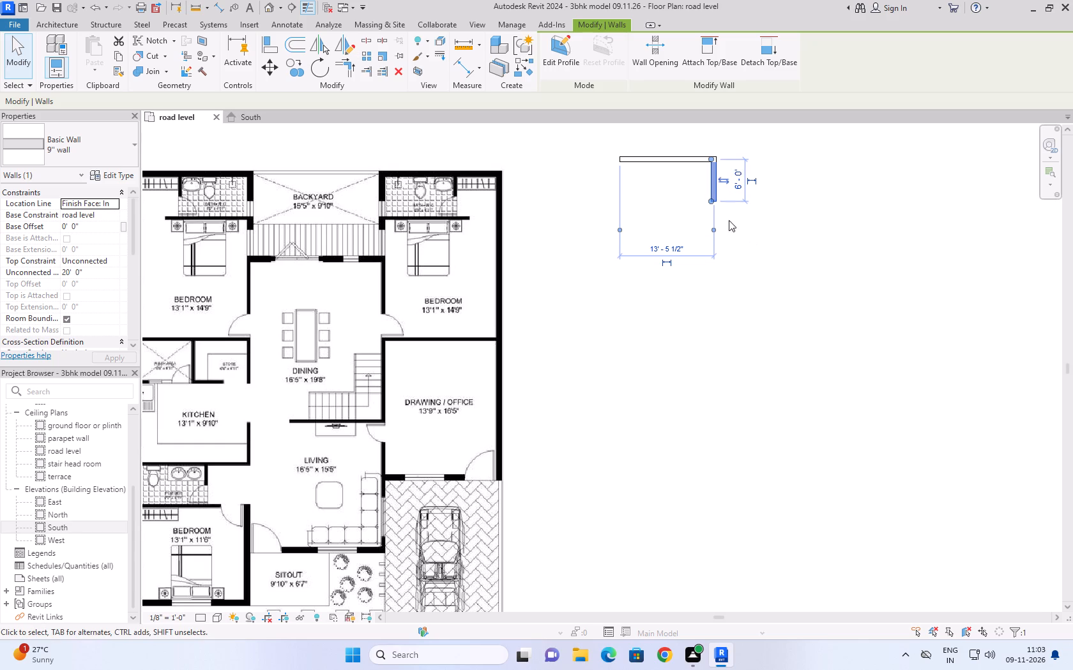
# Draw a 10' length of 9'' wall horizontally leftward from the vertical wall's lower end, with its thickness flipped to the upper side.
pyautogui.write('wa')
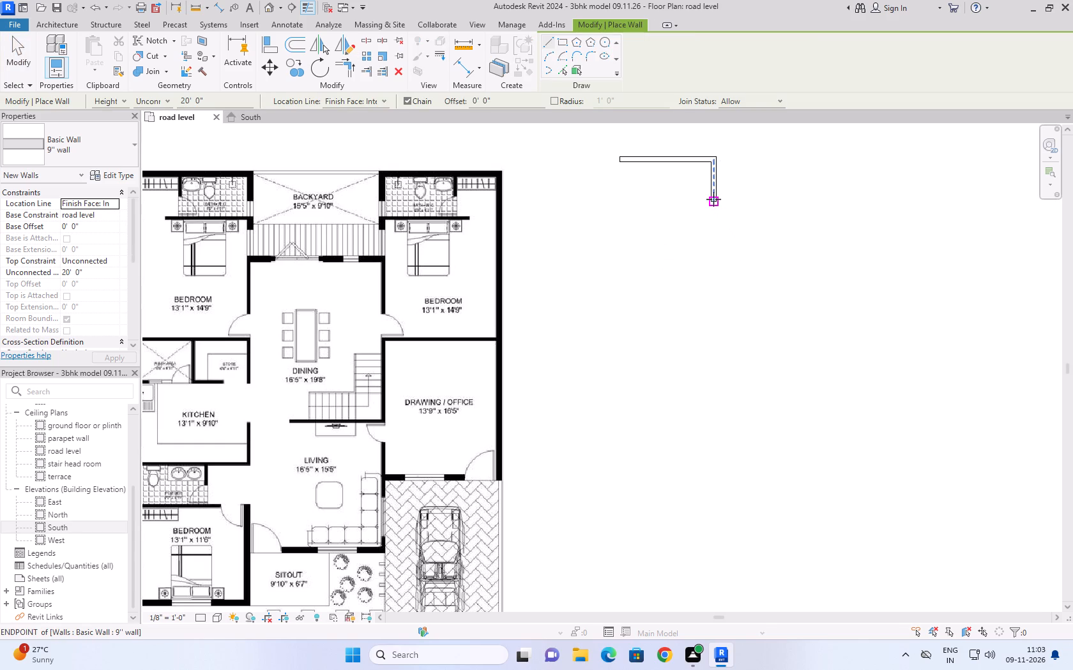
pyautogui.click(711, 201)
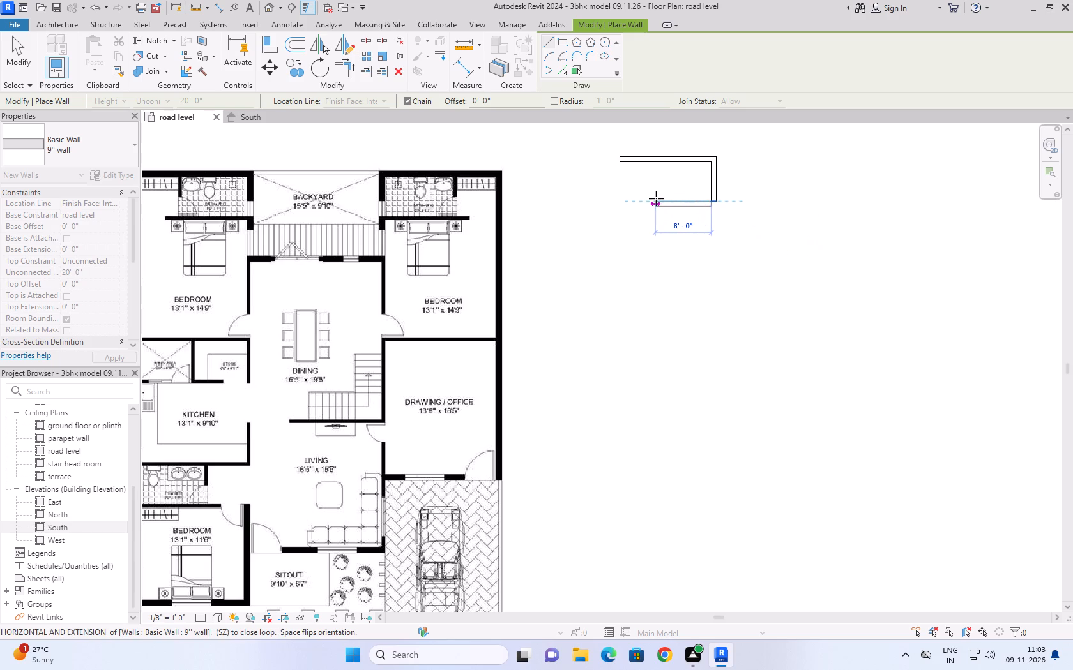
pyautogui.press('space')
pyautogui.scroll(-2, 651, 200)
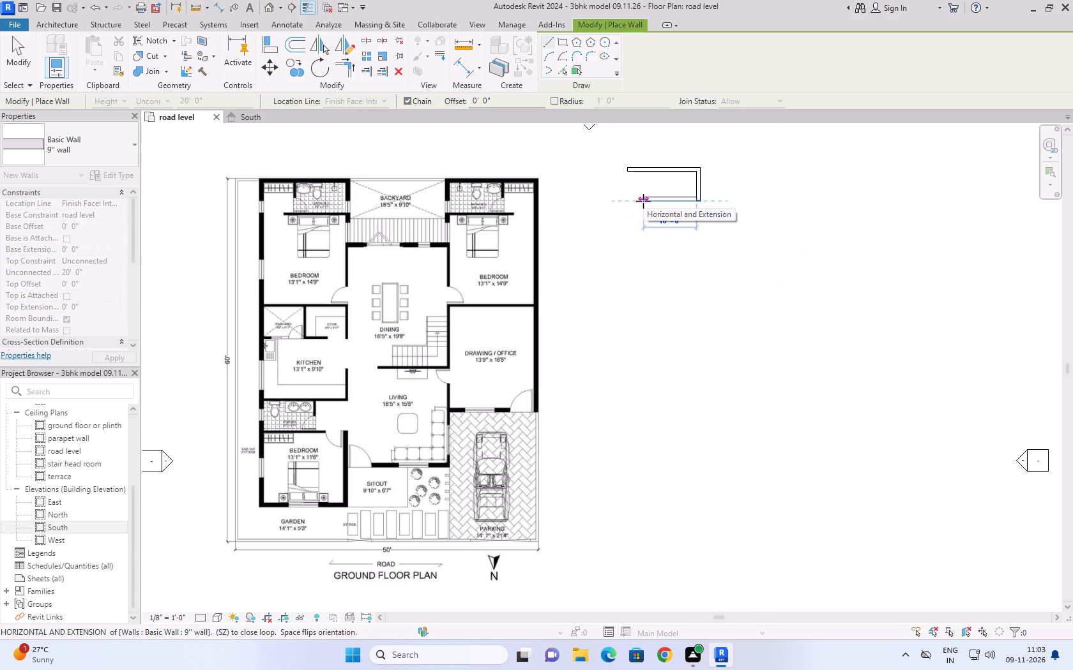
pyautogui.write('10')
pyautogui.press("'")
pyautogui.press('Return')
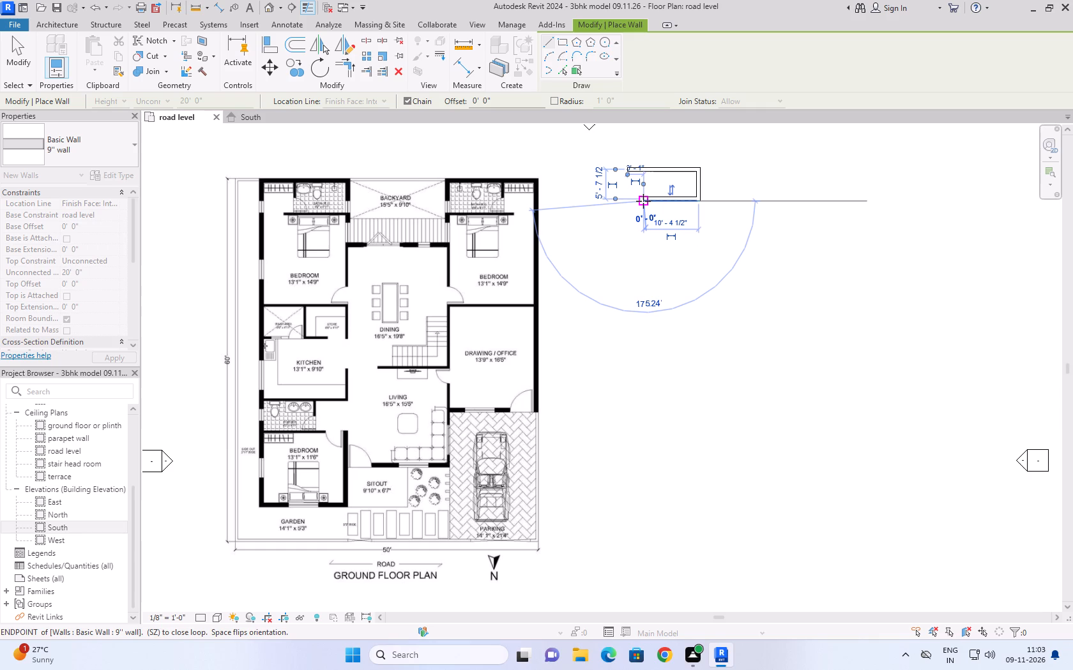
pyautogui.press('Escape')
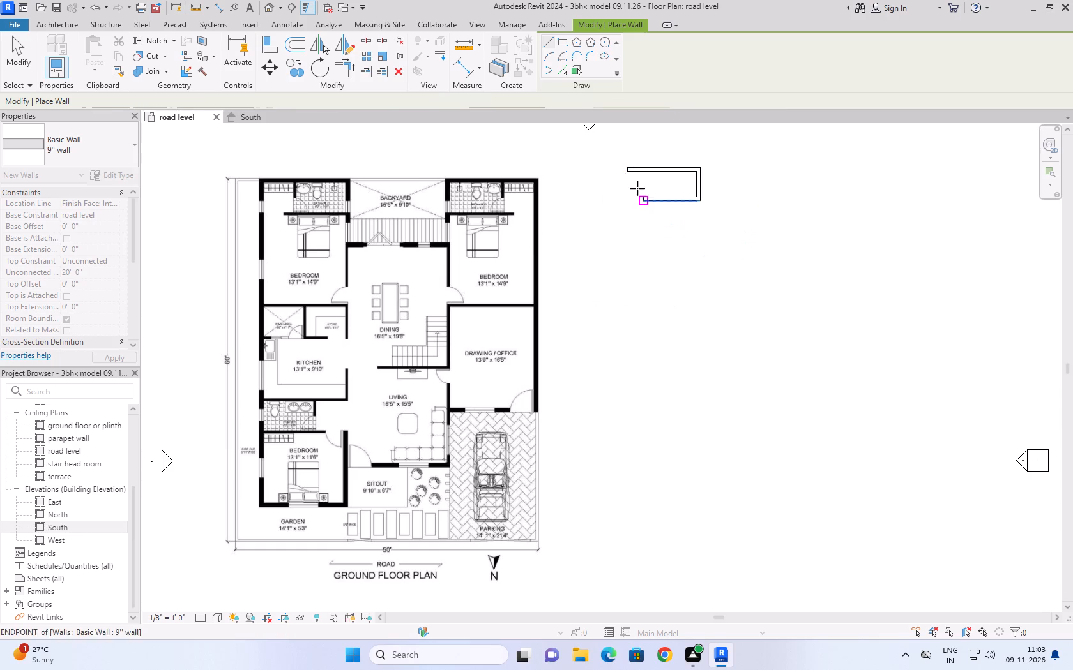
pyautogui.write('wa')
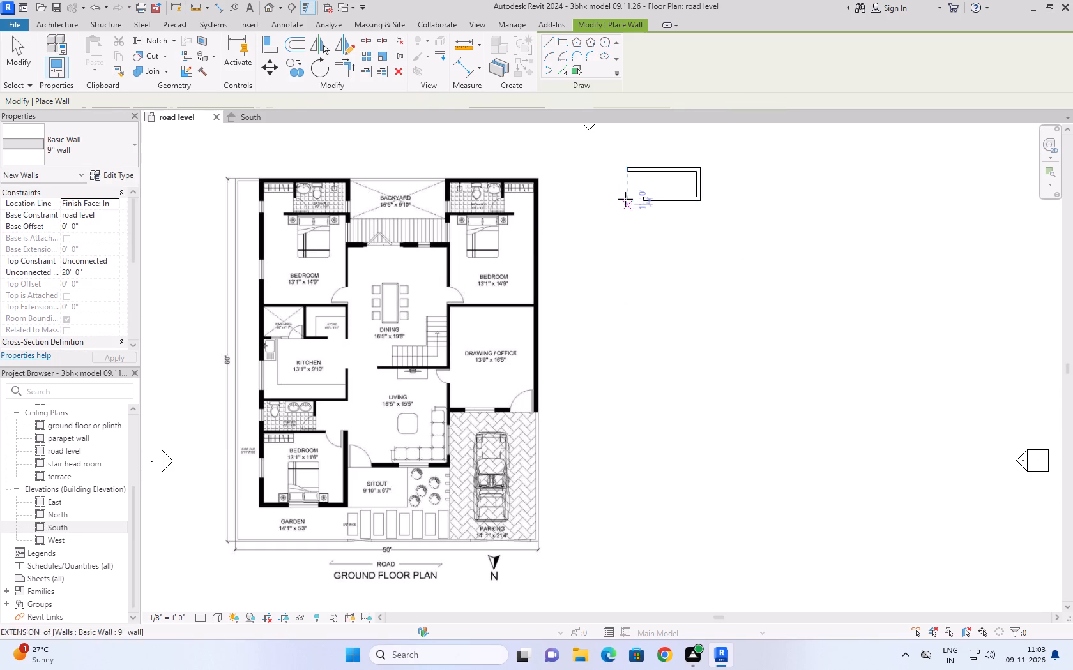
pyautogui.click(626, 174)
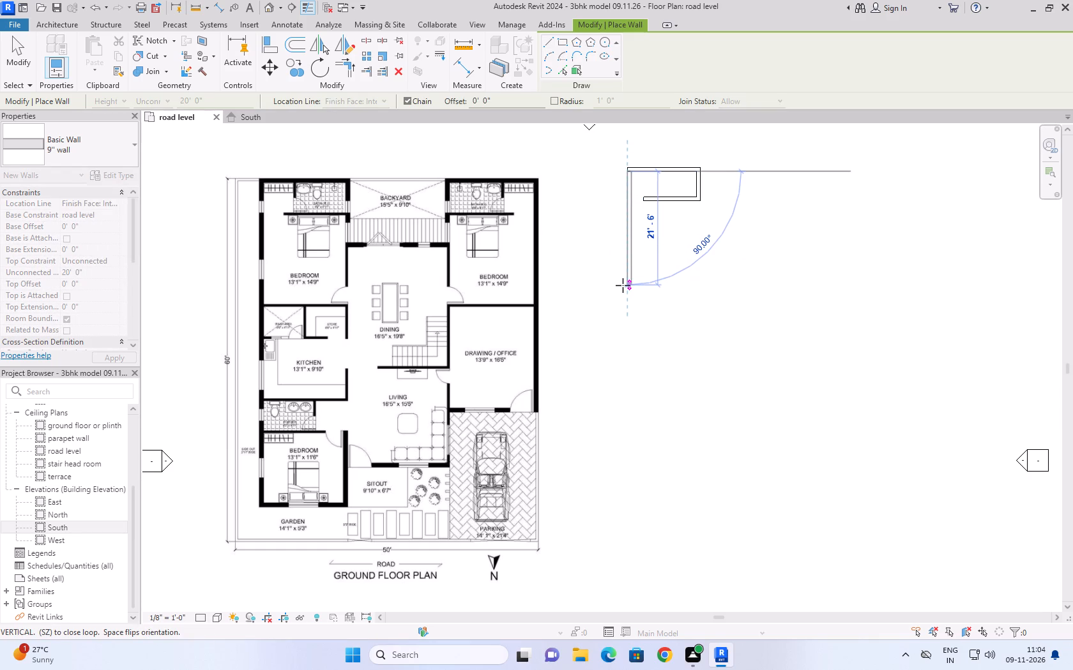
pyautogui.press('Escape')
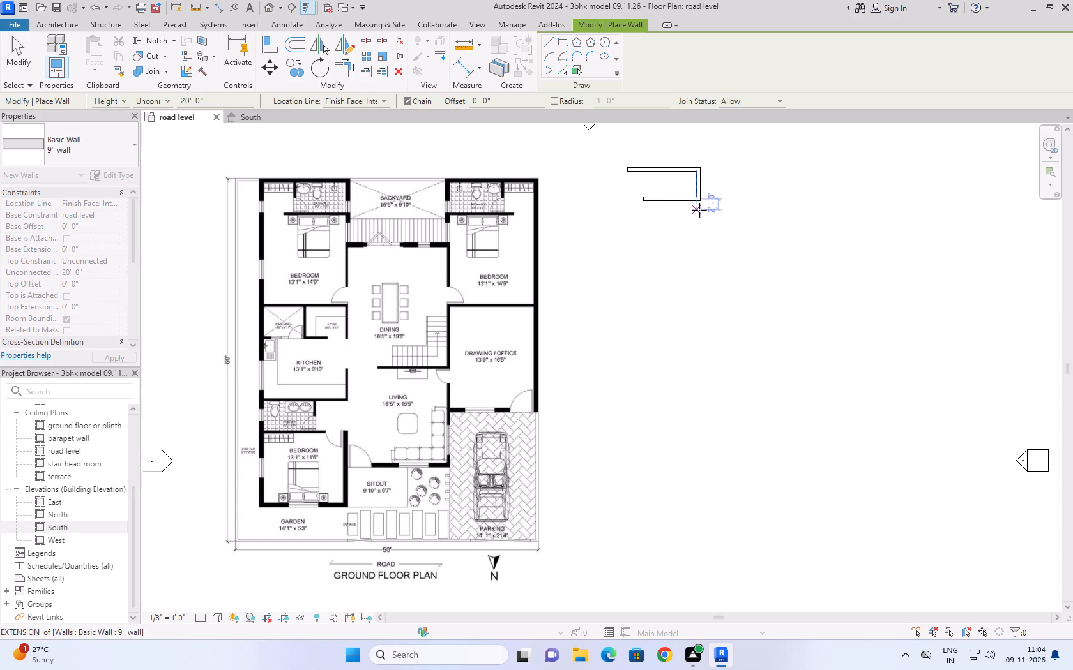
# Draw a 14'9'' length of 9'' wall vertically downward from the corner where the 10' wall meets the vertical wall.
pyautogui.click(701, 204)
pyautogui.press('space')
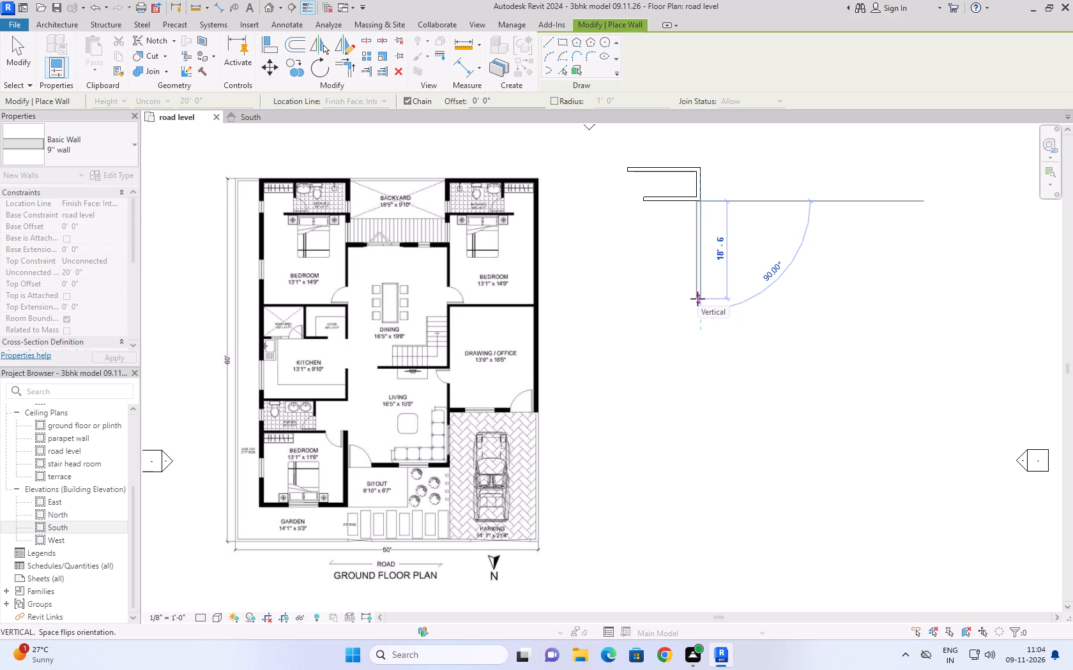
pyautogui.write("14'9")
pyautogui.write("''")
pyautogui.press('Return')
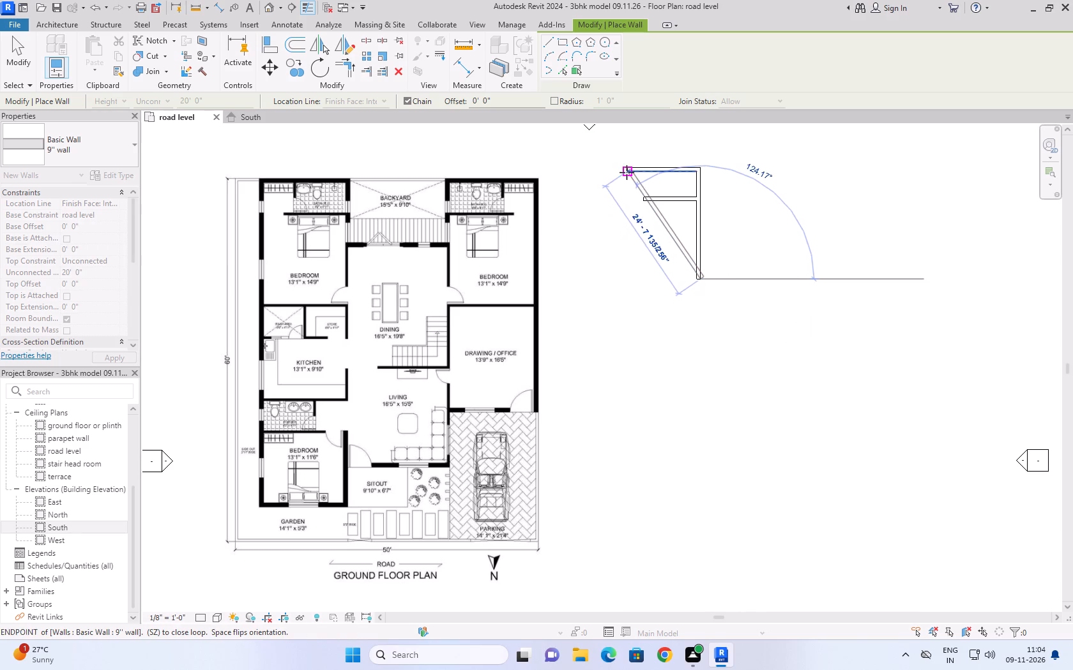
# Close the bedroom outline with a bottom 9'' wall aligned to the top wall's left end and a left wall up to it.
pyautogui.click(625, 281)
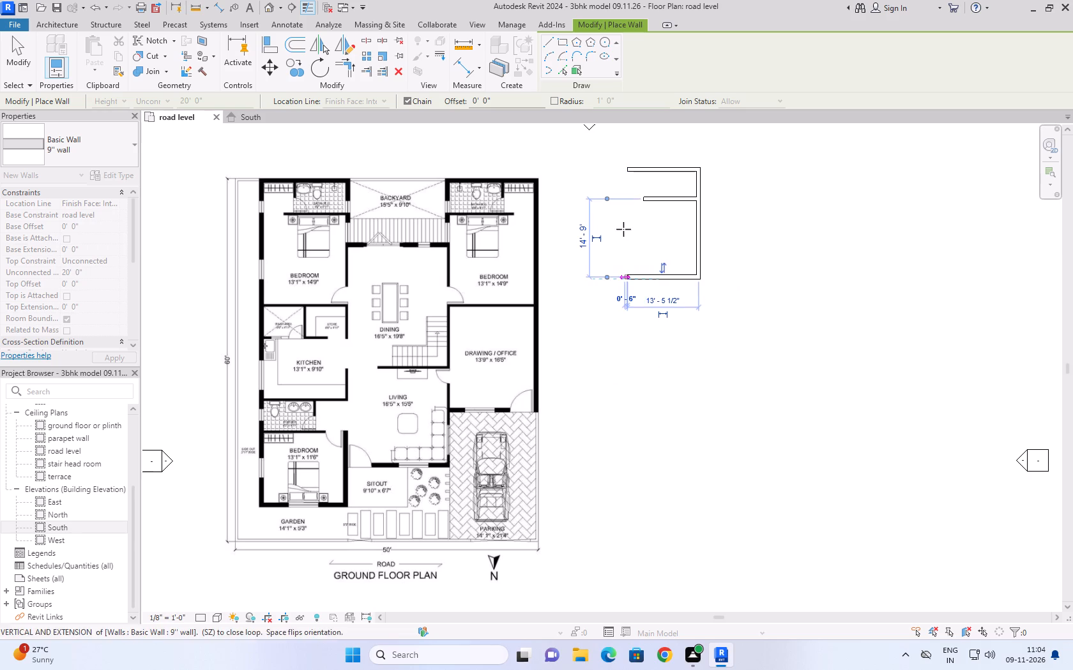
pyautogui.click(627, 172)
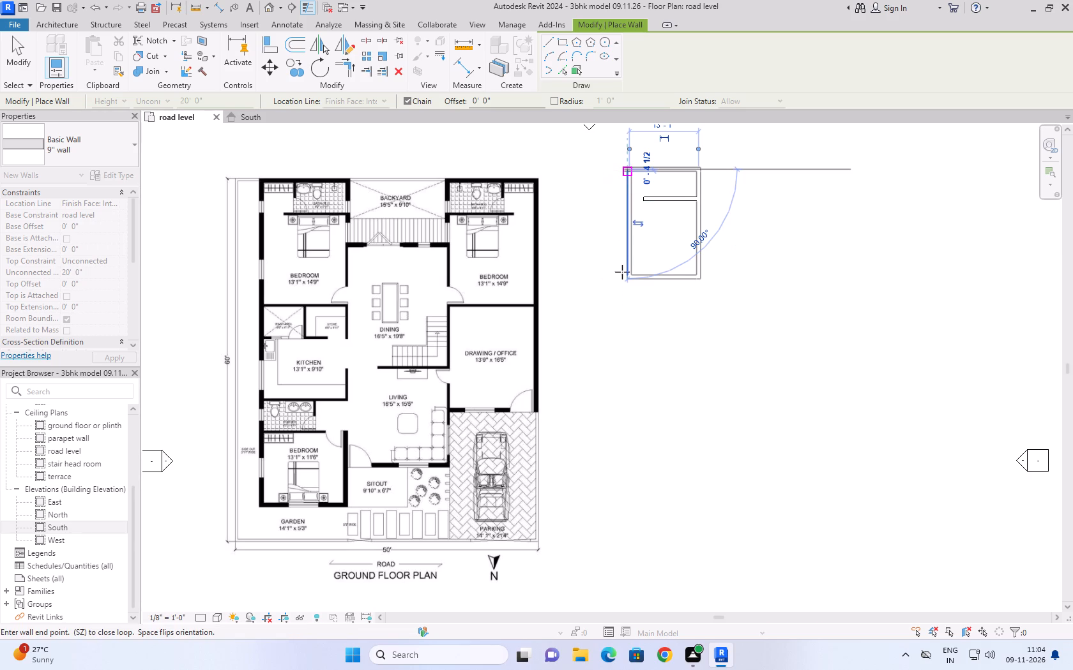
pyautogui.scroll(4, 671, 158)
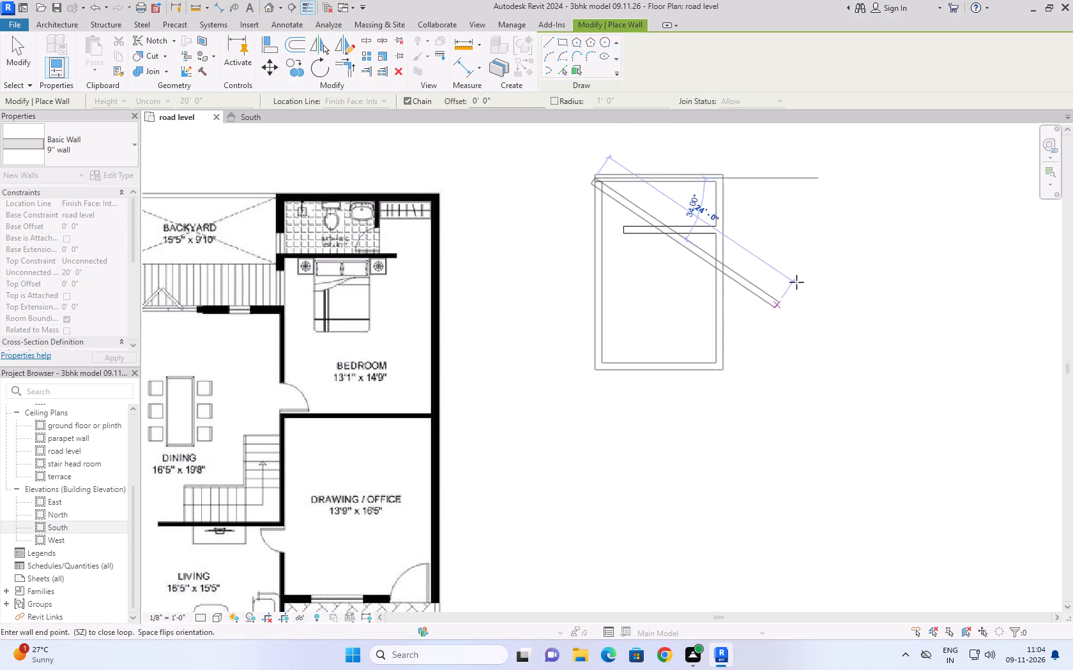
pyautogui.press('Escape')
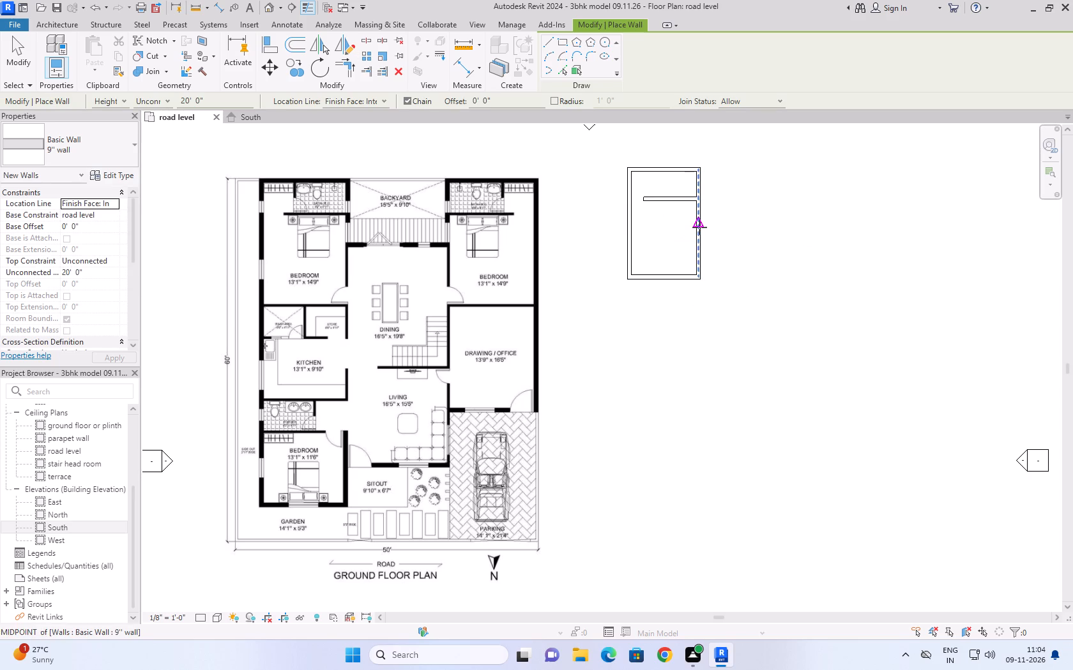
# Start a new 9'' wall 15'5'' to the right of the bedroom's upper right corner, in line with the top wall's inner face.
pyautogui.scroll(1, 722, 220)
pyautogui.scroll(-3, 724, 218)
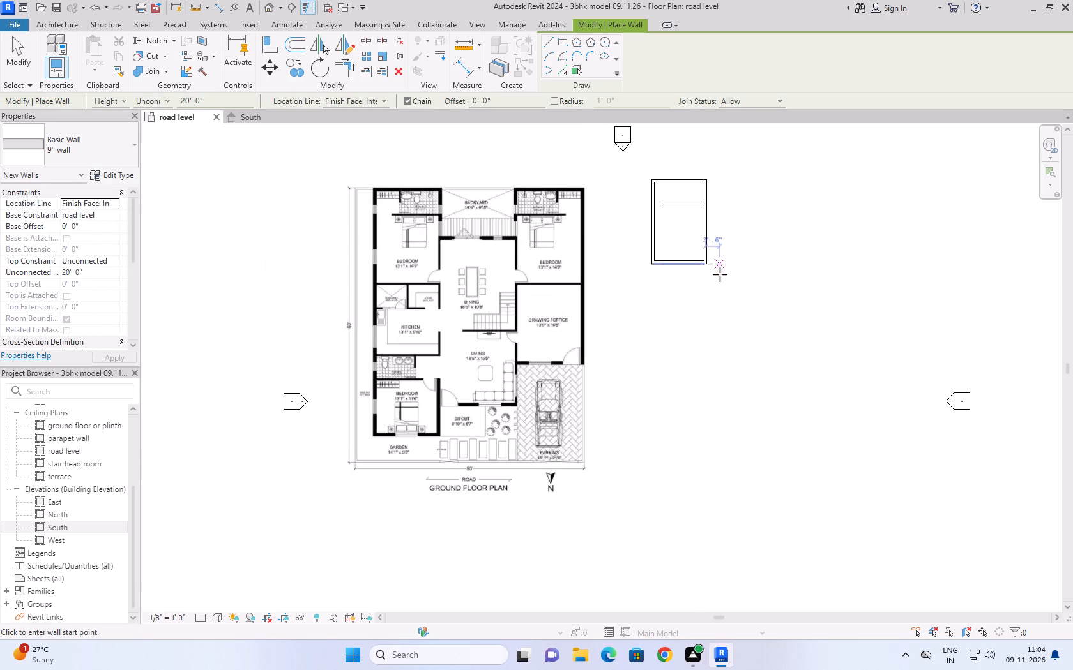
pyautogui.scroll(2, 750, 344)
pyautogui.moveTo(768, 234); pyautogui.dragTo(755, 307, button='middle')
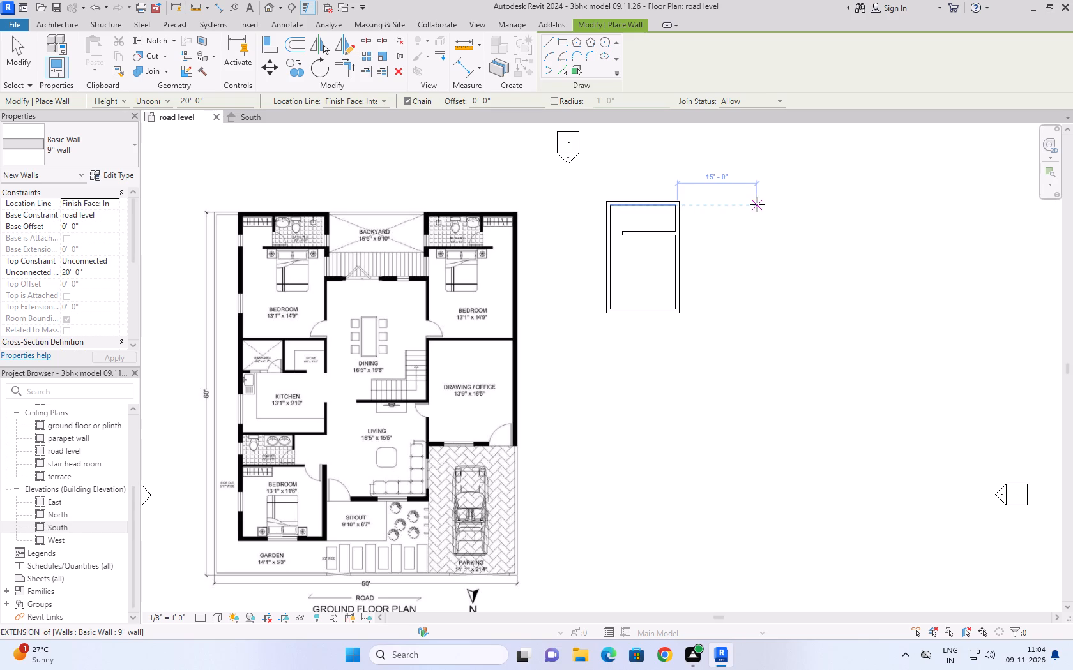
pyautogui.scroll(5, 747, 204)
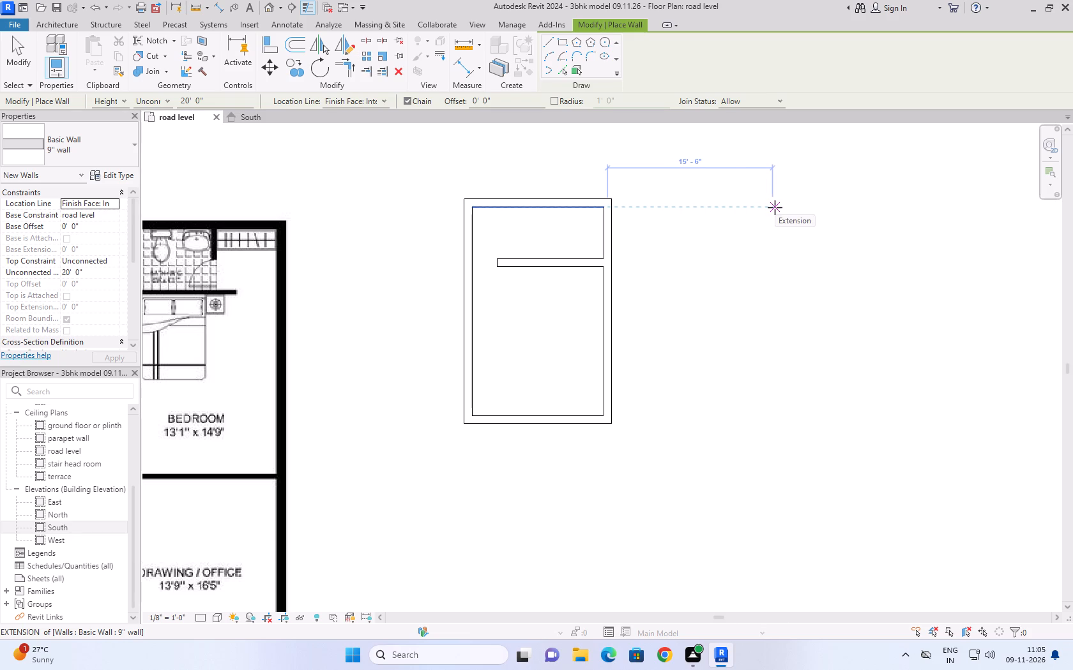
pyautogui.press('1')
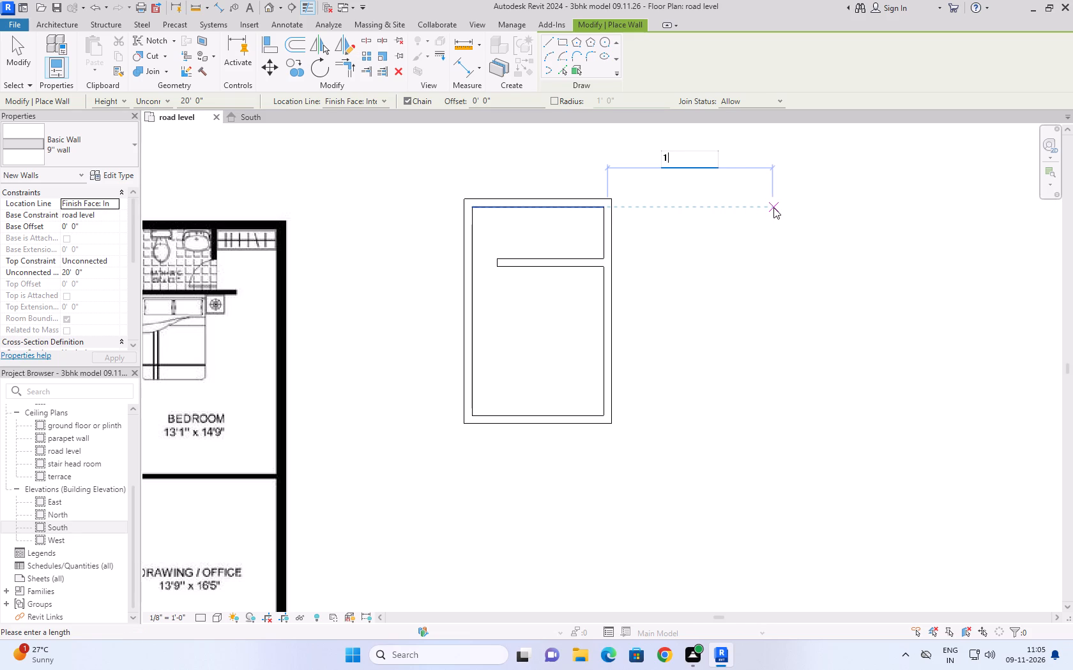
pyautogui.press('5')
pyautogui.press("'")
pyautogui.press('5')
pyautogui.write("''")
pyautogui.press('Return')
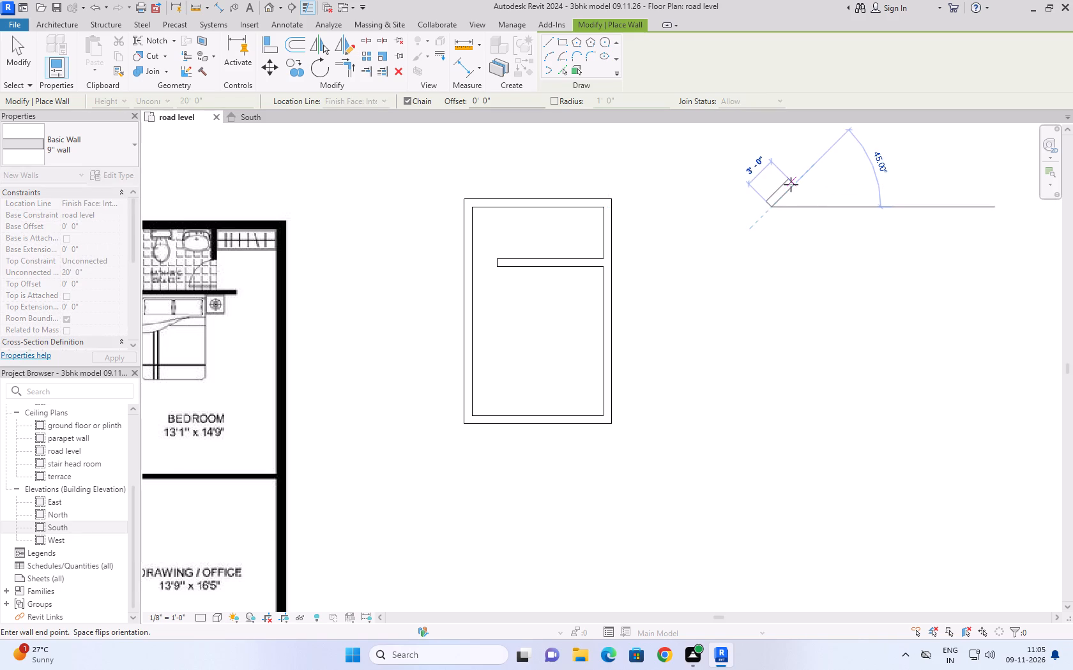
pyautogui.scroll(-4, 791, 184)
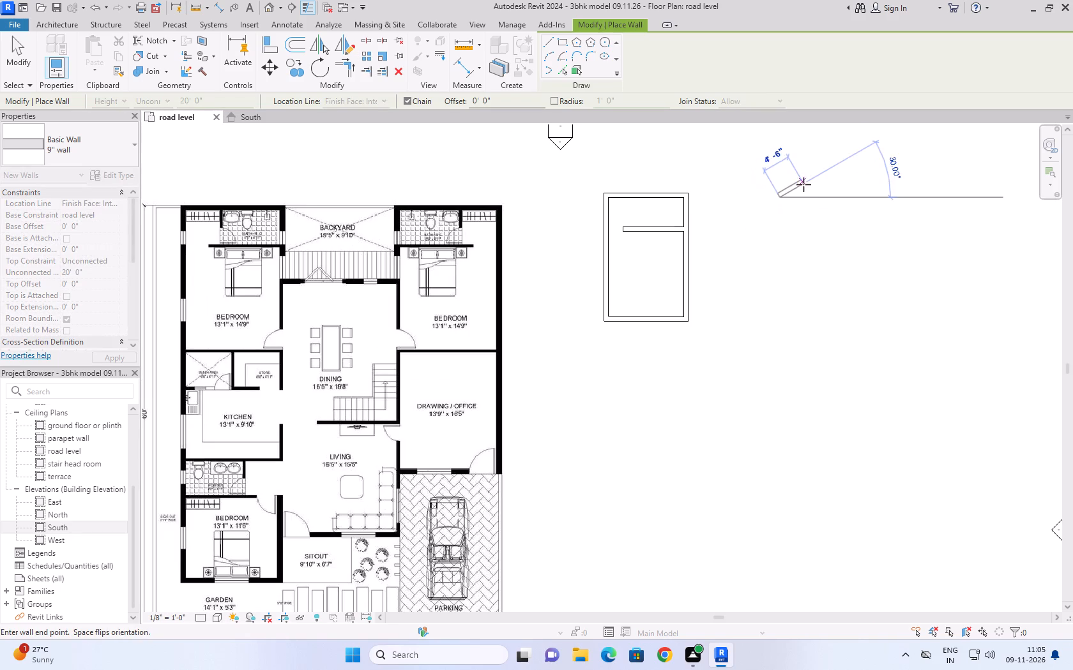
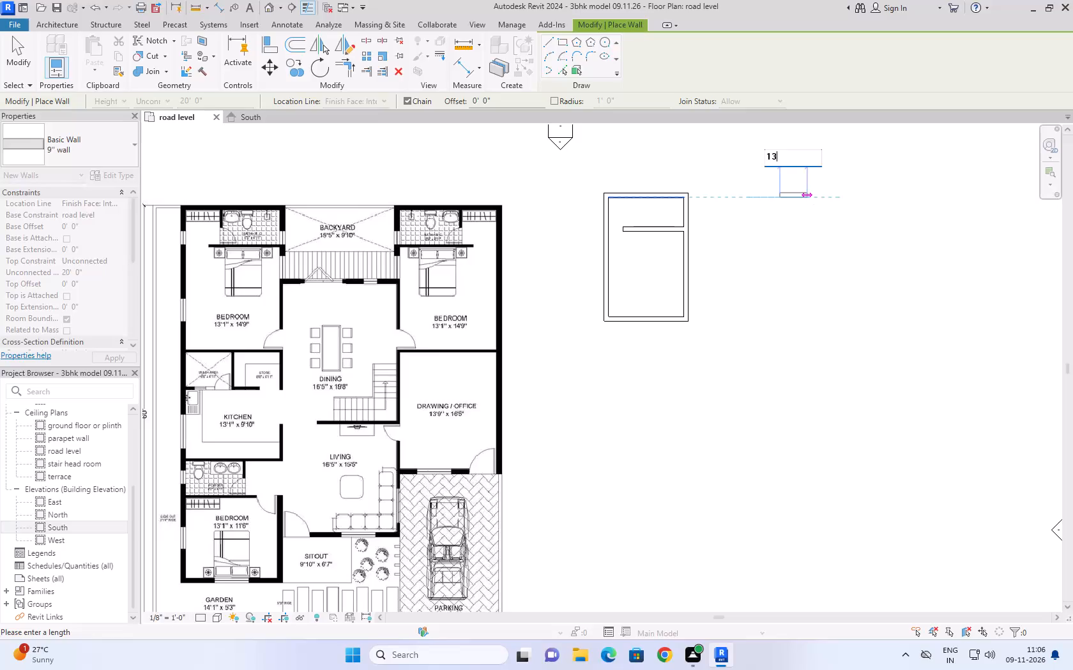
# Draw the second upper bedroom's top 9'' wall 13'1'' long, horizontally rightward from its started point, and end the chain there.
pyautogui.write("'1''")
pyautogui.press('Return')
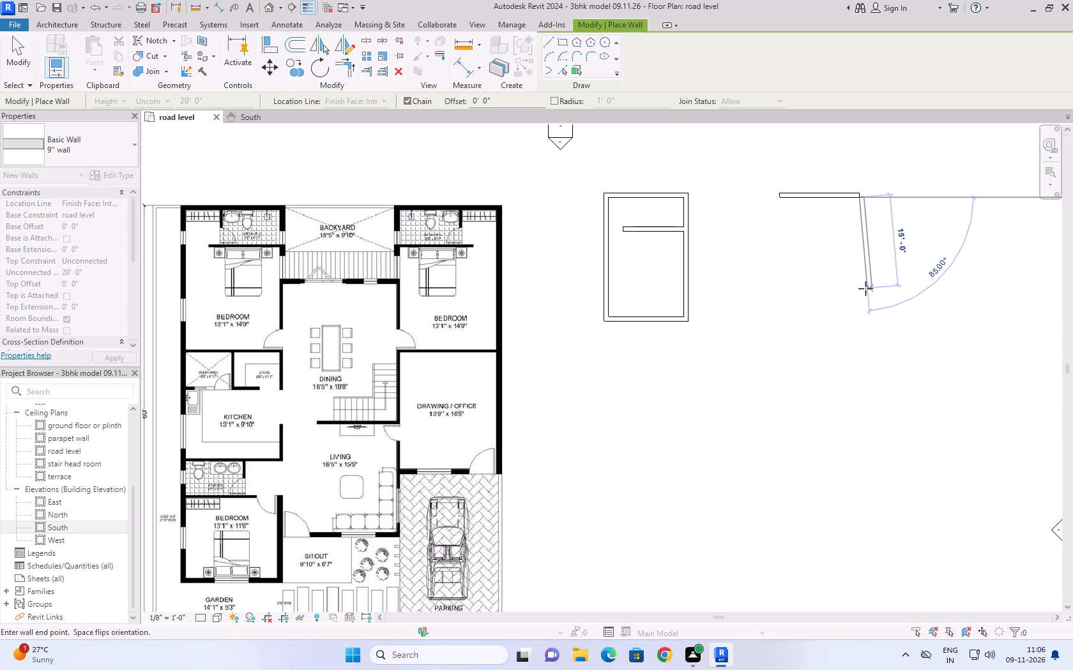
pyautogui.press('Escape')
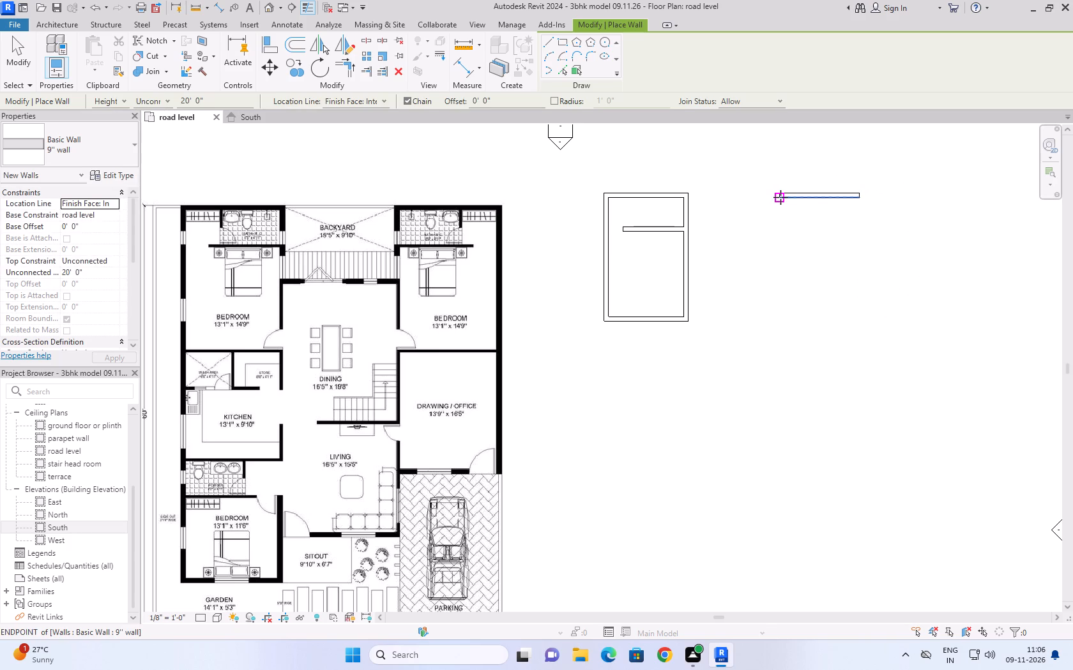
# Start a 9'' wall vertically downward from the left end of the new top wall's inner face.
pyautogui.click(780, 197)
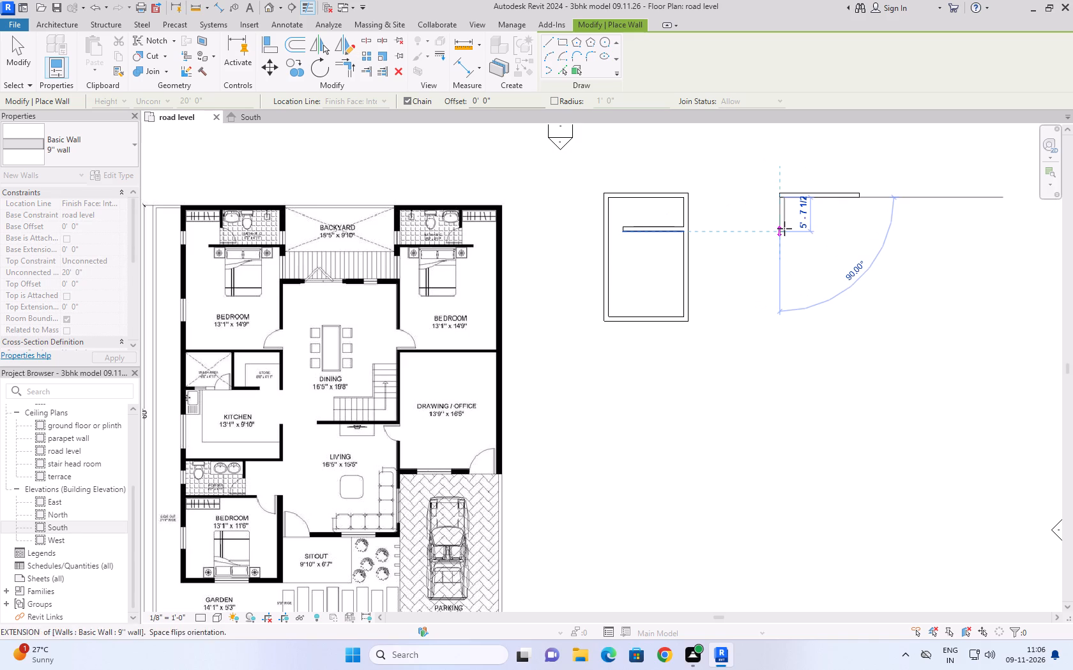
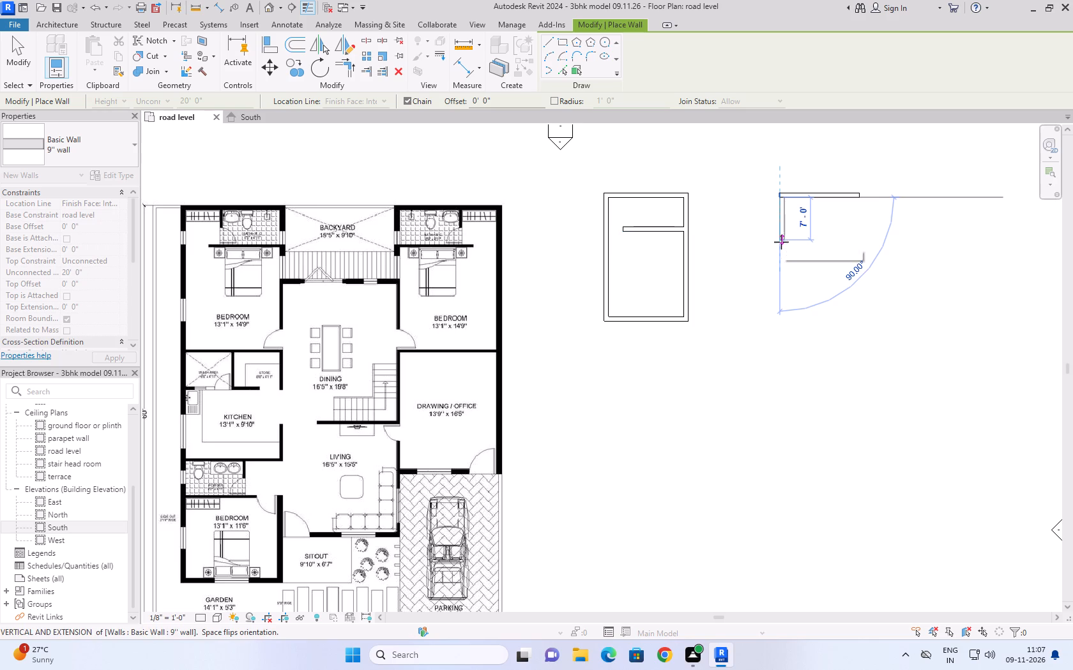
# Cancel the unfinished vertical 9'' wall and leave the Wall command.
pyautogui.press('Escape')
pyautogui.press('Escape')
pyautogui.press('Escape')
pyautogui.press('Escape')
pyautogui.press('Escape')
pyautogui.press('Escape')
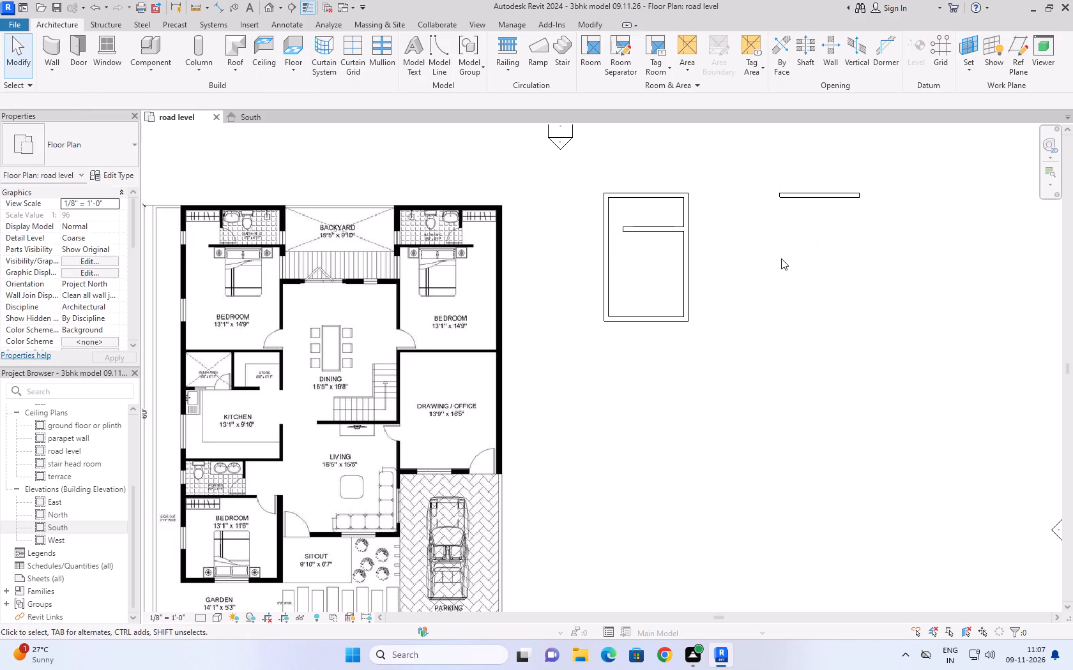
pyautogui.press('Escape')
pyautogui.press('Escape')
# Change the inner horizontal partition of the first upper bedroom to the 4.5'' wall type.
pyautogui.click(676, 232)
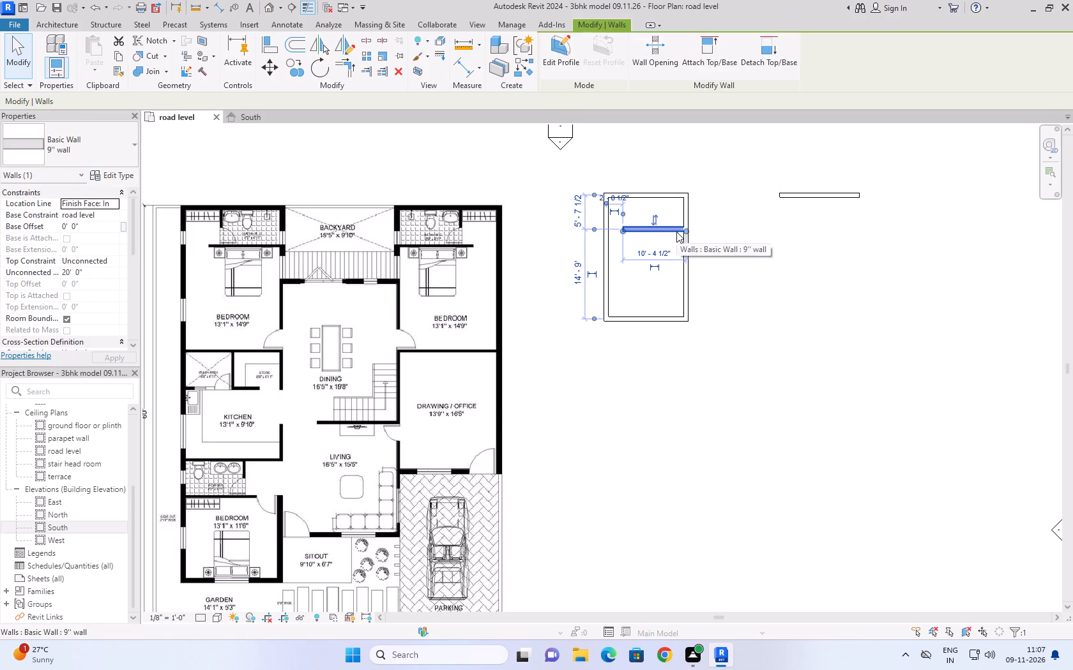
pyautogui.click(103, 149)
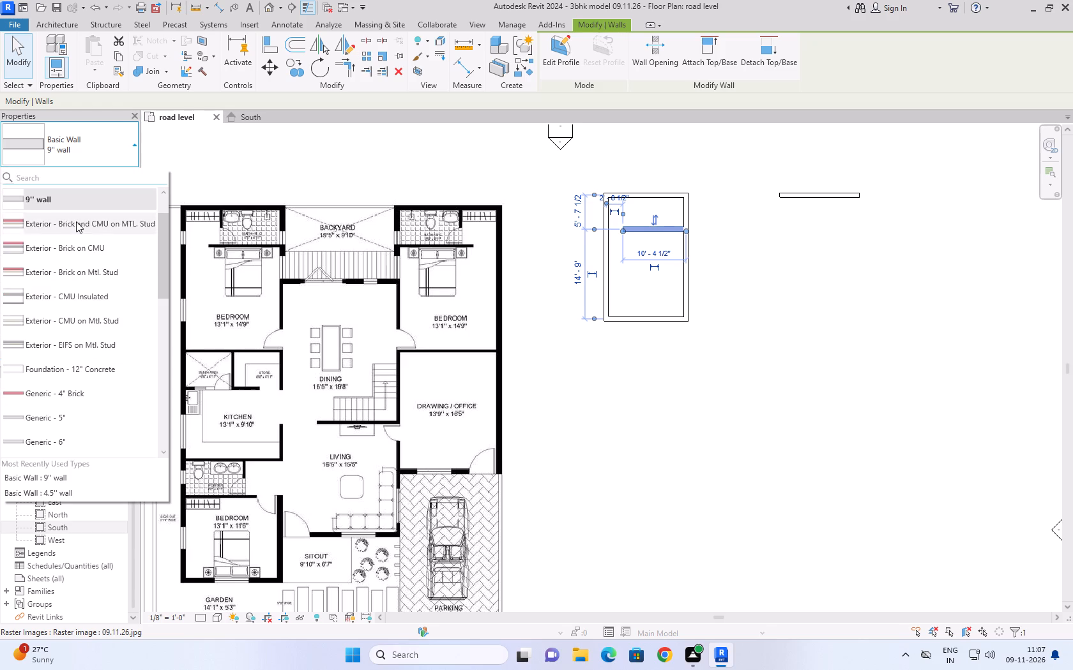
pyautogui.scroll(4, 76, 221)
pyautogui.click(75, 215)
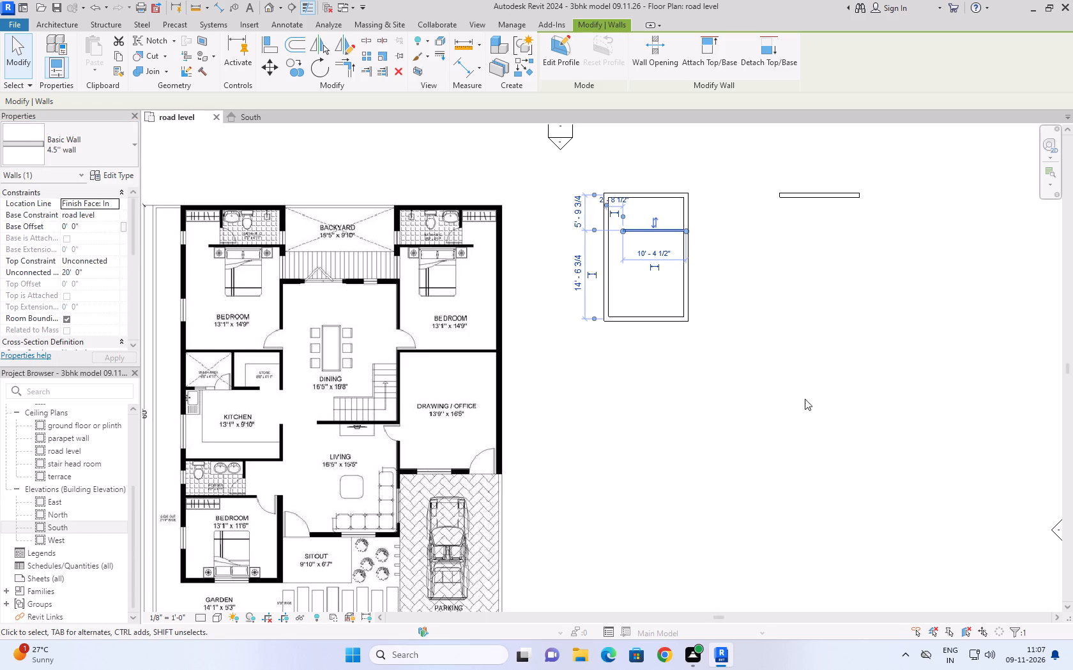
pyautogui.click(814, 340)
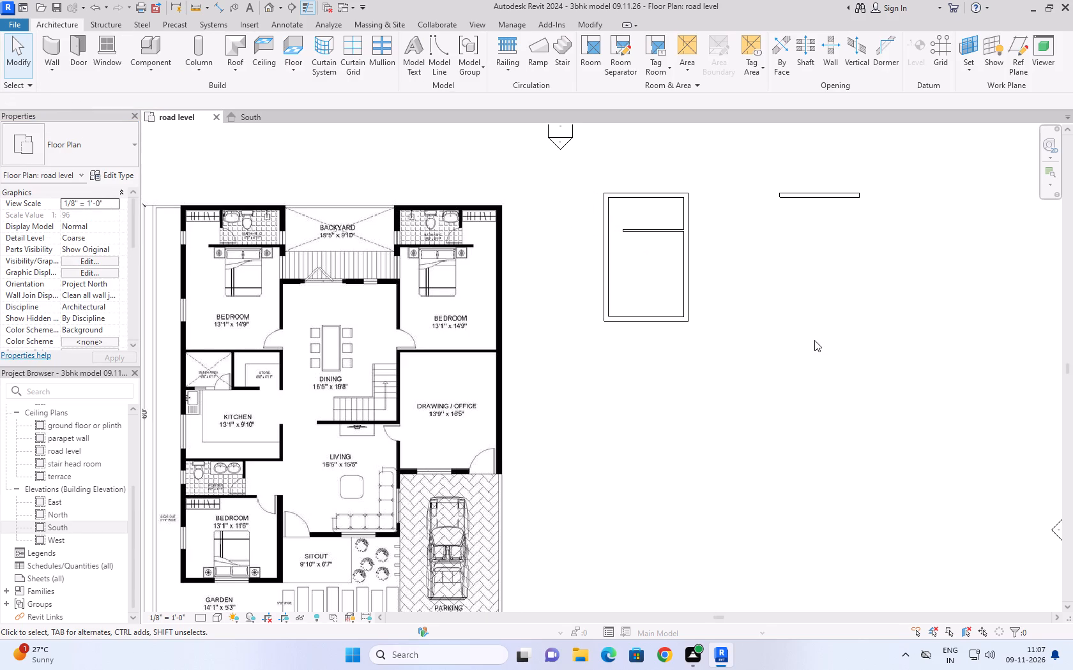
# Draw a 9'' wall 6' vertically downward from the left end of the second bedroom's top wall, at its inner face.
pyautogui.click(781, 198)
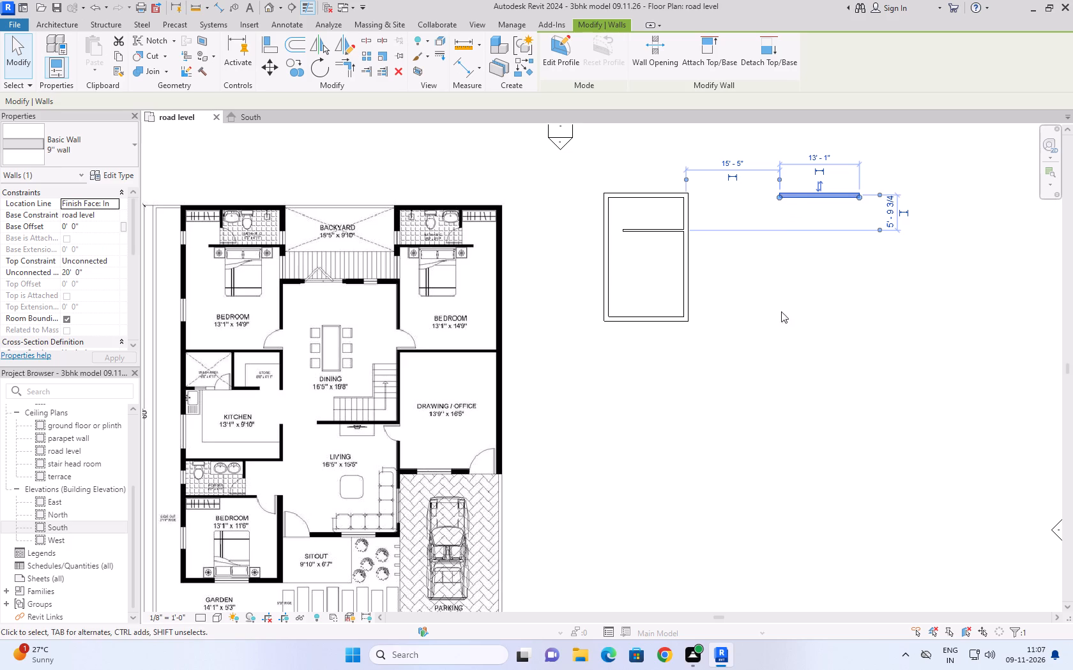
pyautogui.press('Escape')
pyautogui.write('wa')
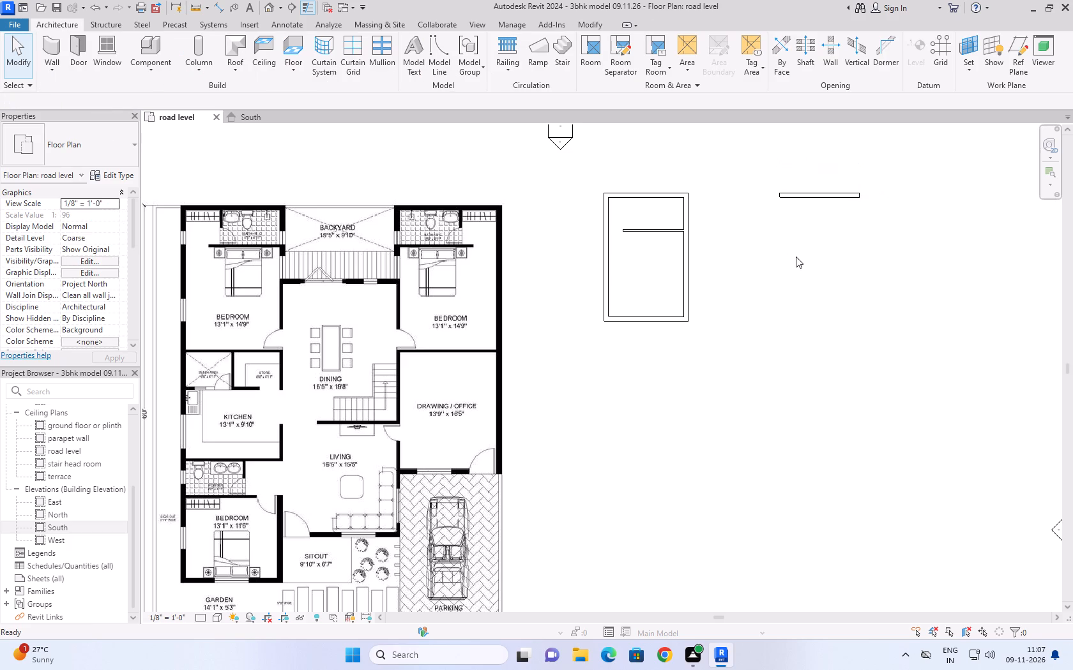
pyautogui.click(780, 198)
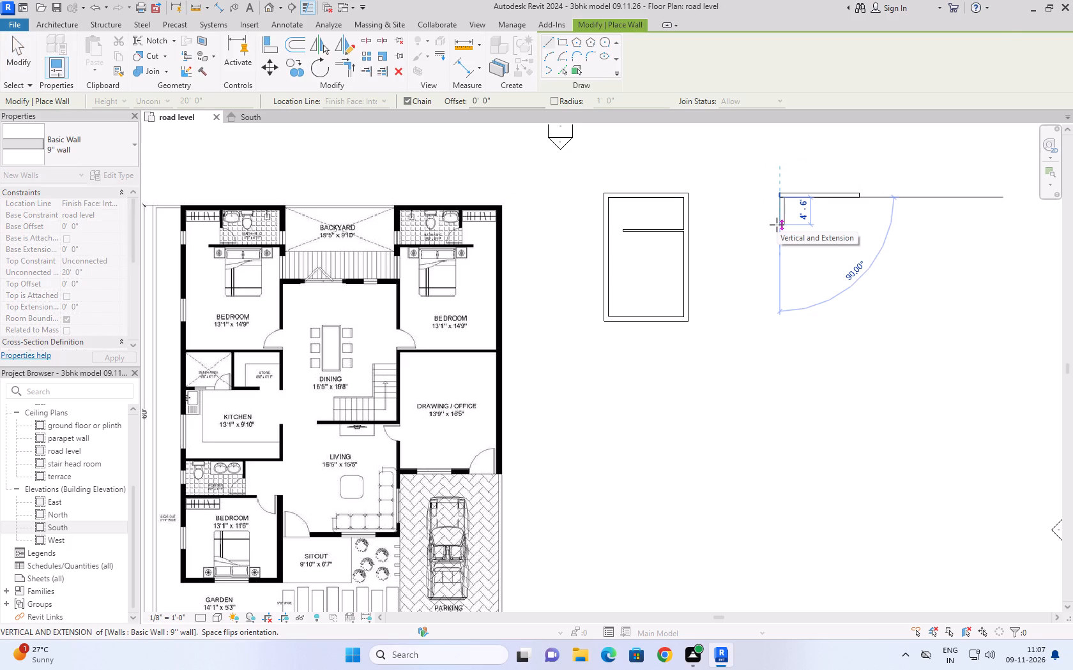
pyautogui.write("6'")
pyautogui.press('Return')
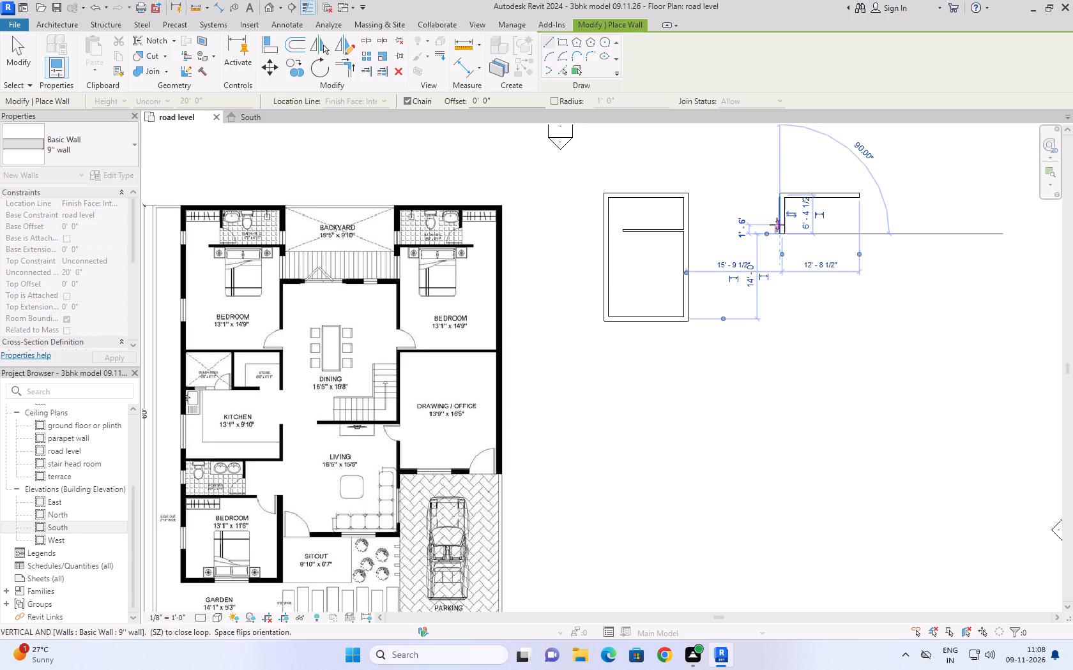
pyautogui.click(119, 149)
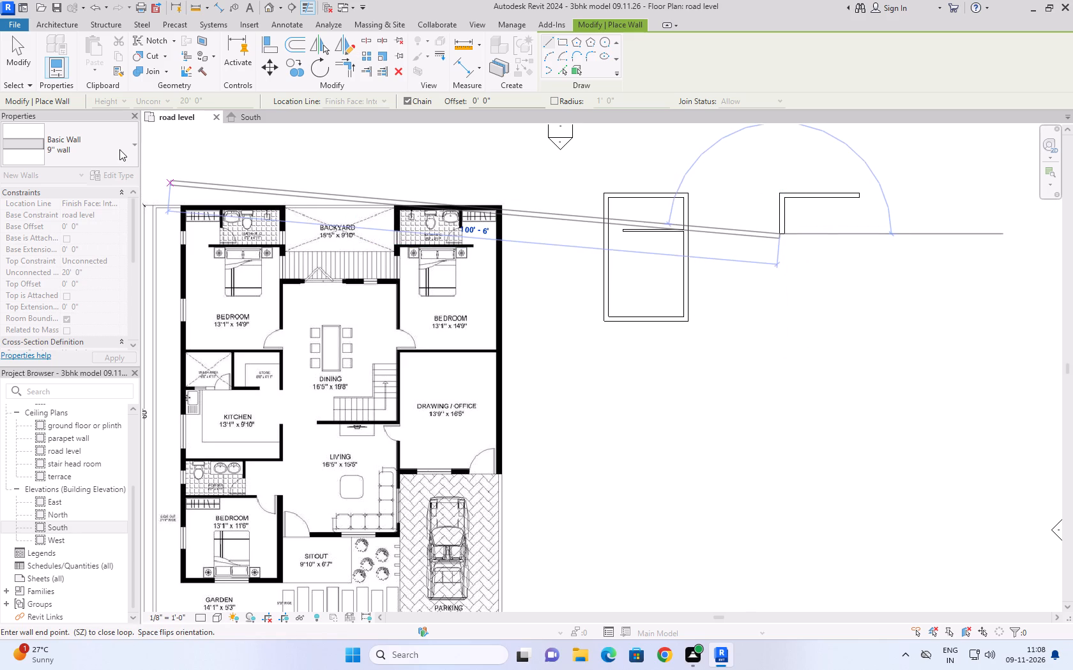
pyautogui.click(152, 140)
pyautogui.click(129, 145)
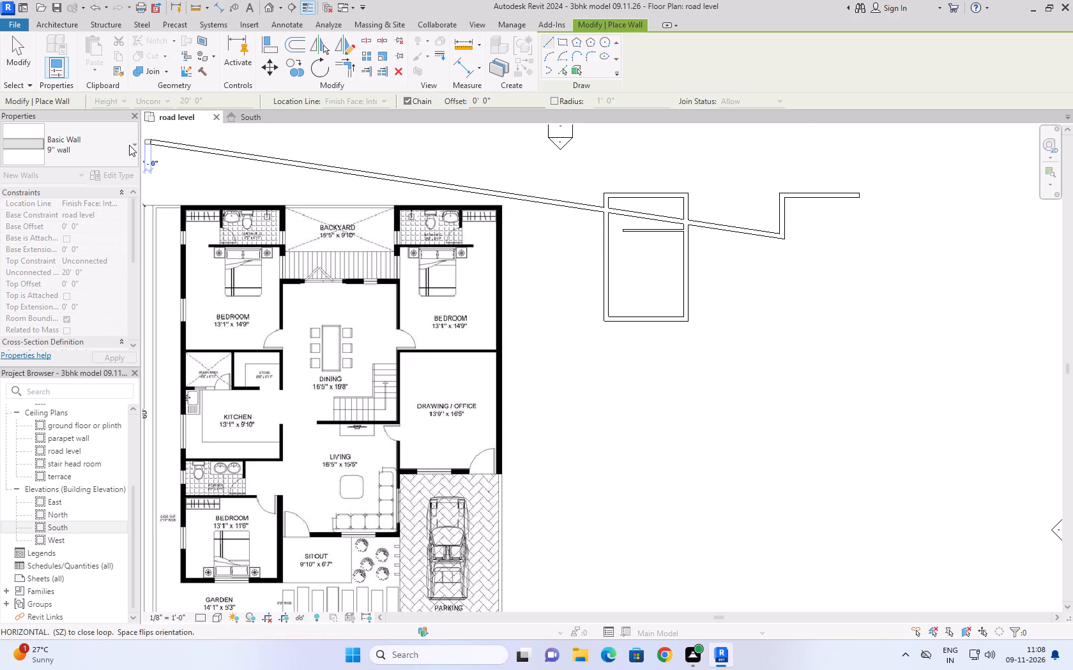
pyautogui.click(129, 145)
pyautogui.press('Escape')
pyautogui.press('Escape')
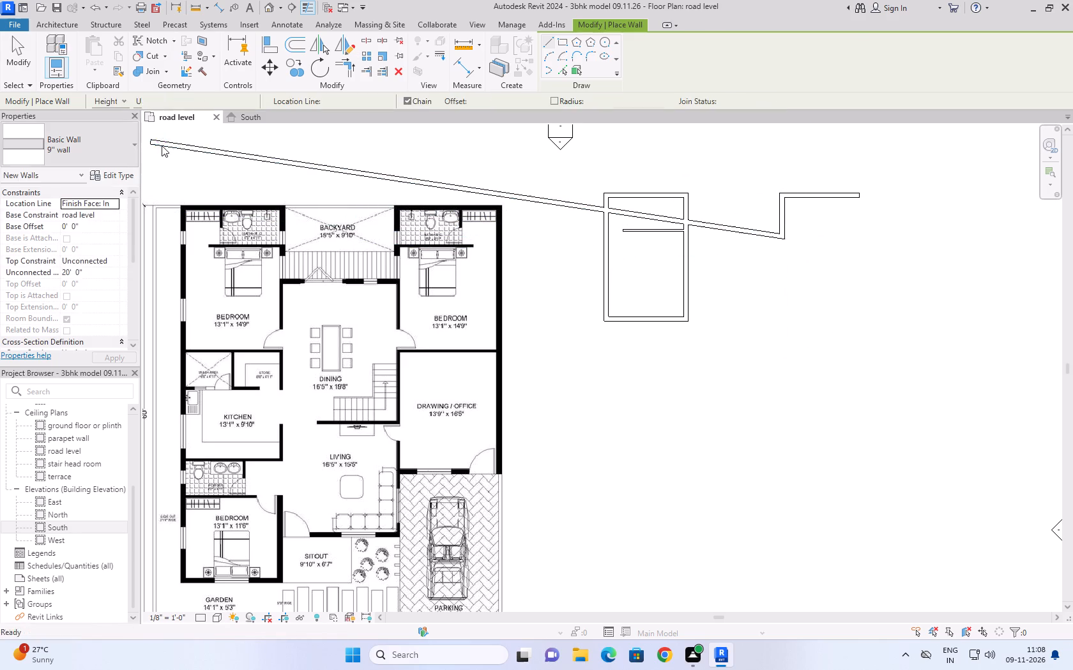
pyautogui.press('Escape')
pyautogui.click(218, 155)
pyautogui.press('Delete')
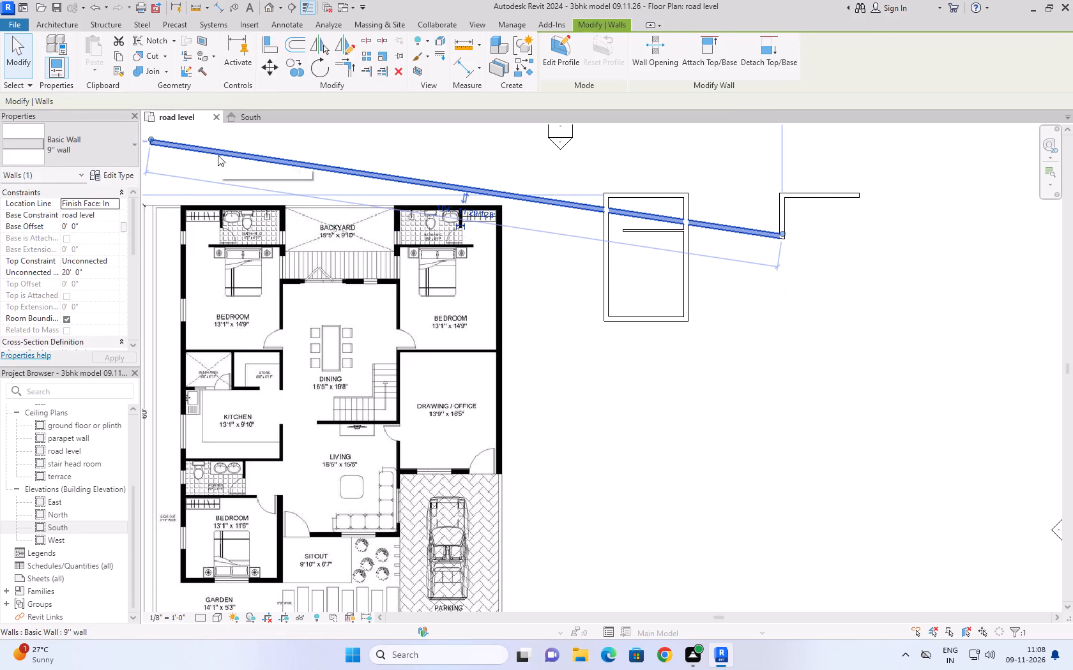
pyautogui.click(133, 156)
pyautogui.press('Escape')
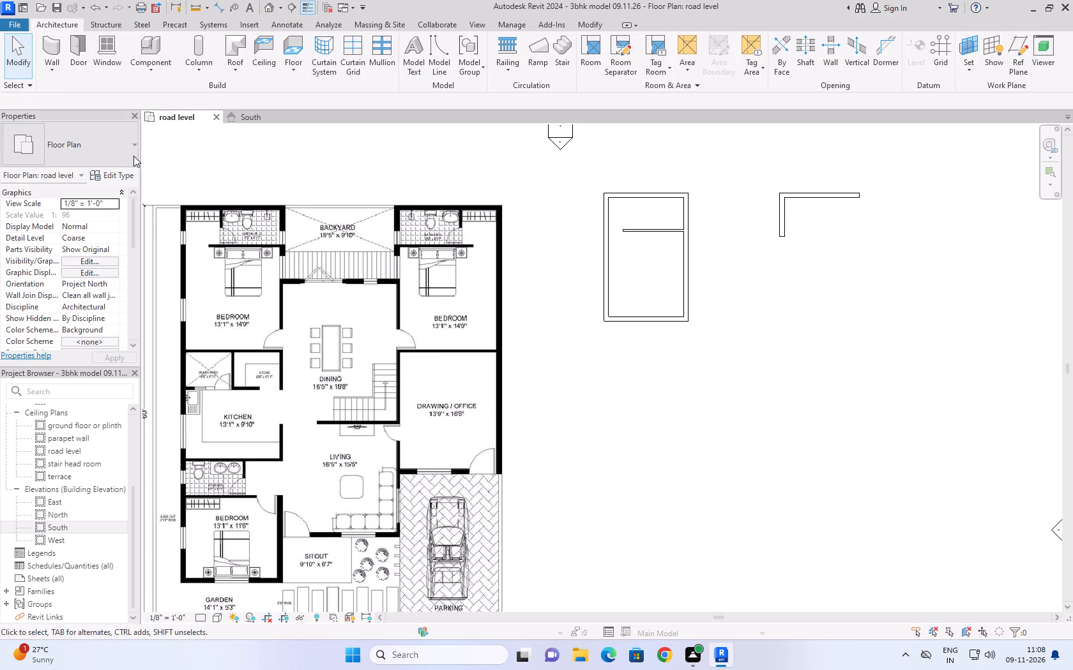
# Draw a 4.5'' wall 10' horizontally rightward from the lower end of the second bedroom's left wall, and end the chain.
pyautogui.write('wa')
pyautogui.press('Escape')
pyautogui.write('wa')
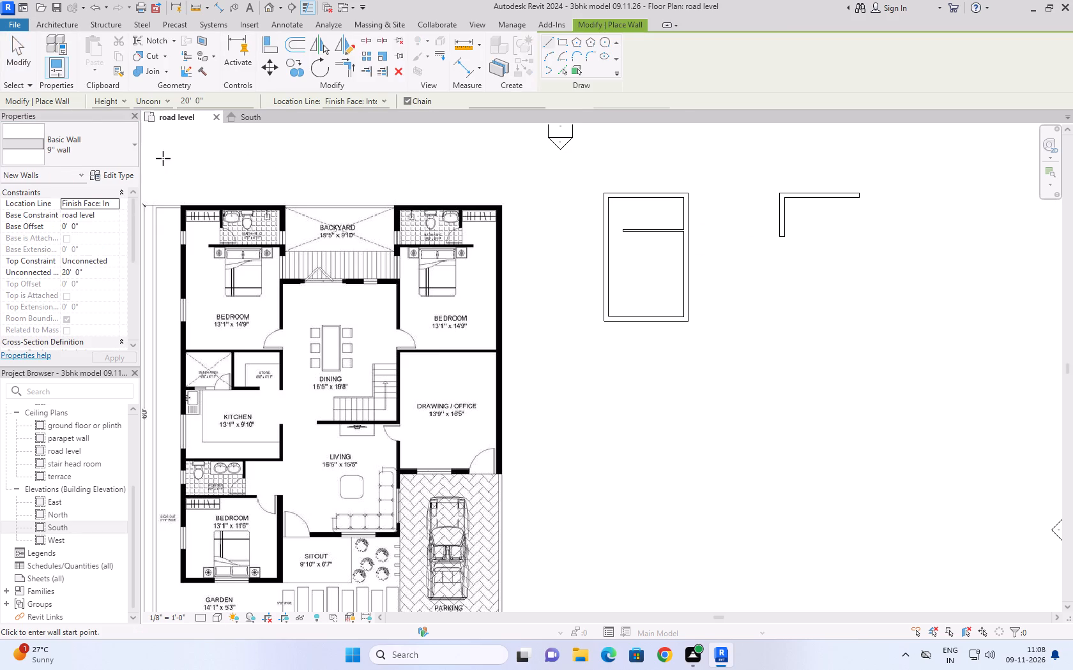
pyautogui.click(128, 148)
pyautogui.middleClick(80, 195)
pyautogui.scroll(3, 80, 195)
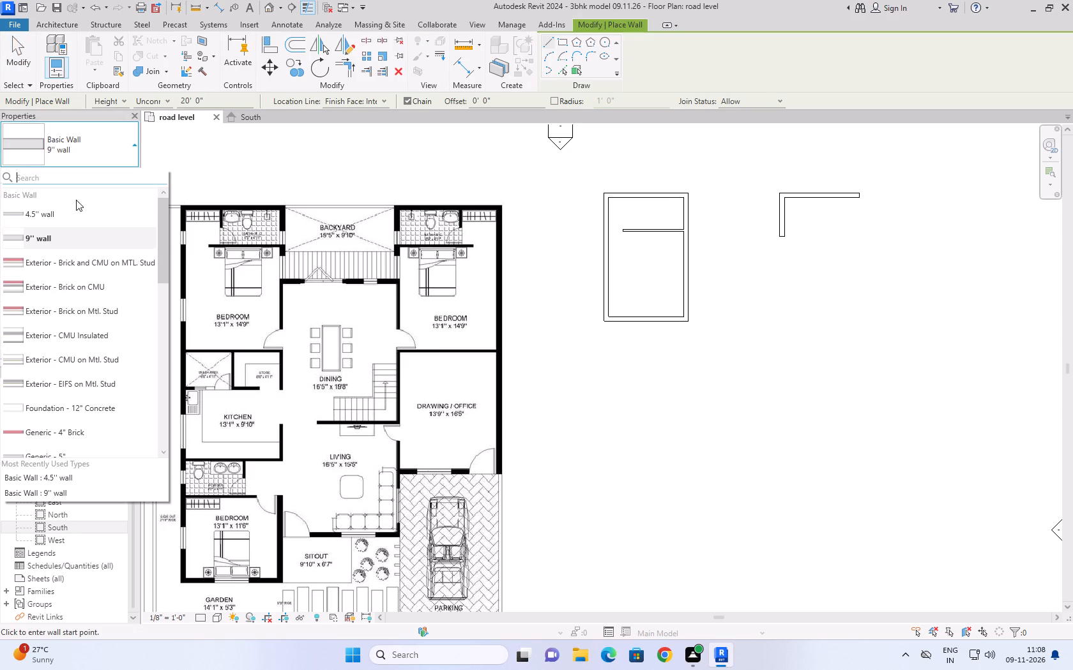
pyautogui.click(72, 211)
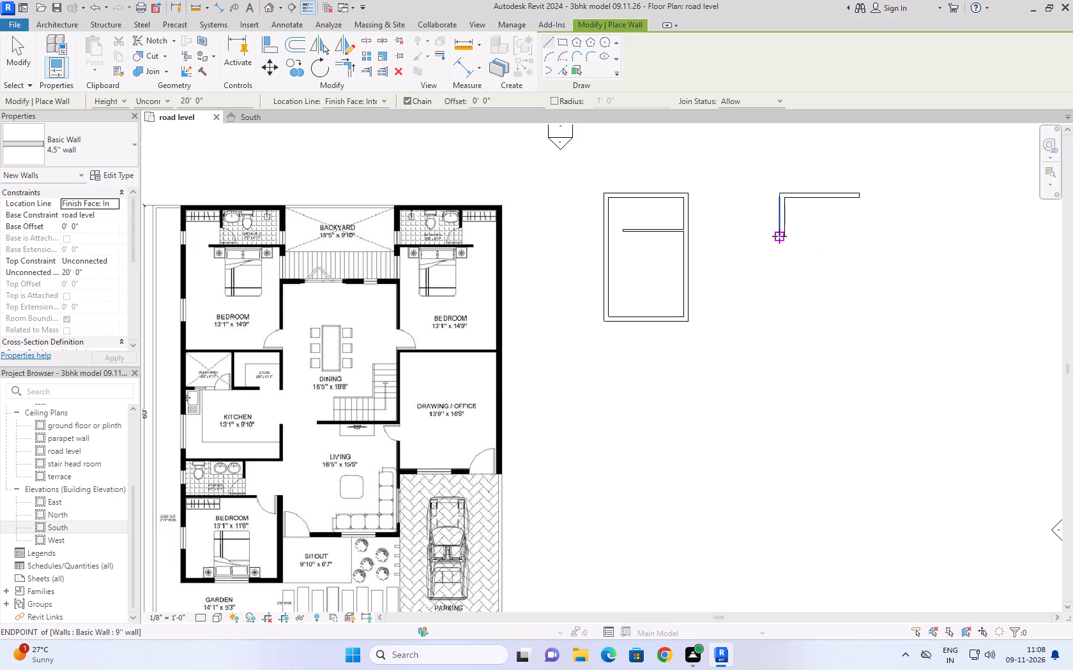
pyautogui.click(784, 236)
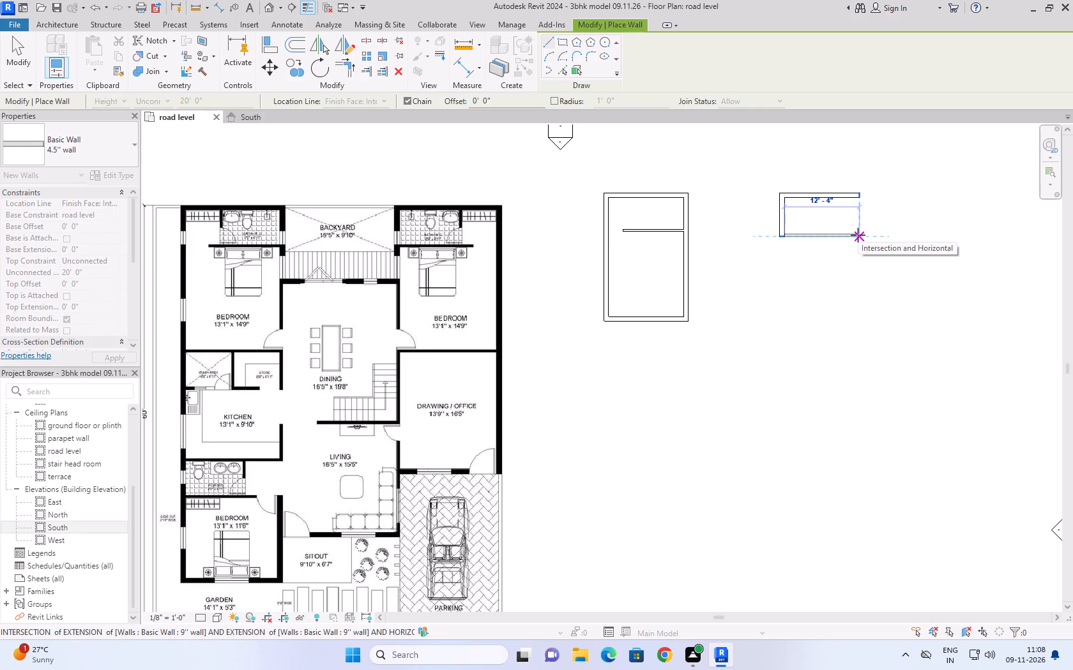
pyautogui.write("10'")
pyautogui.press('Return')
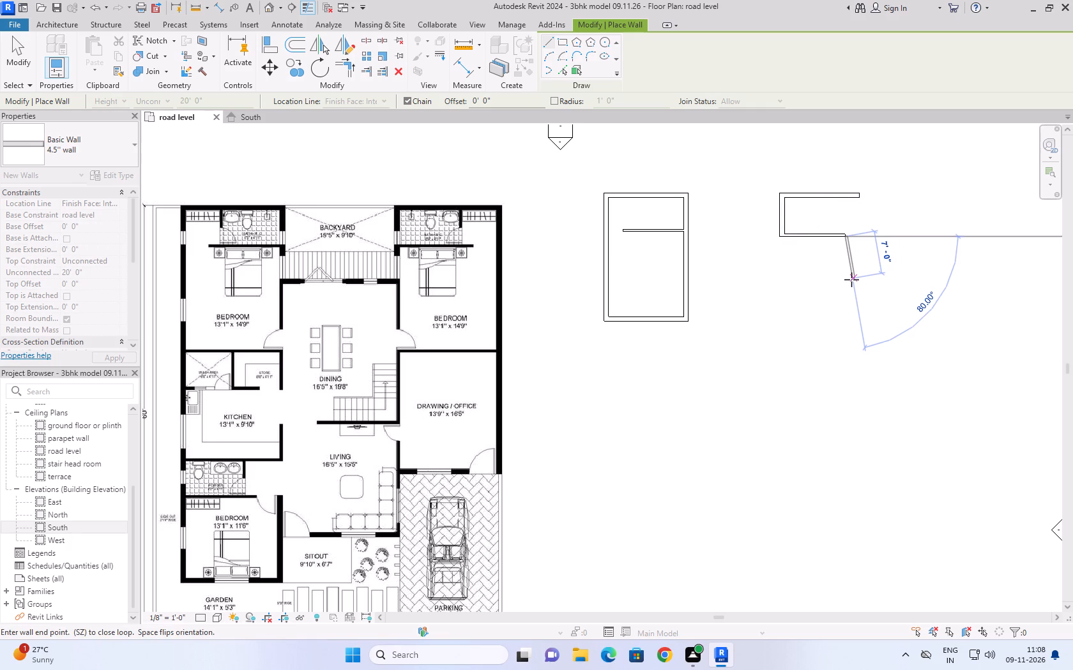
pyautogui.press('Escape')
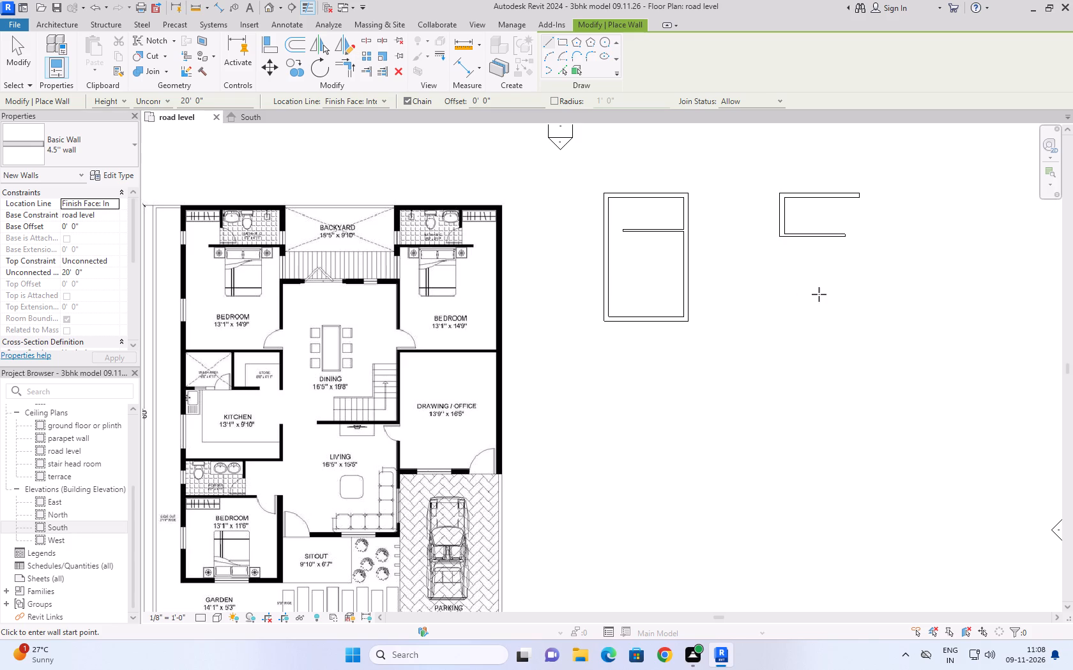
# Extend the second bedroom's left side downward with 9'' wall segments of 1' and 3', starting at the 4.5'' partition's left end.
pyautogui.click(101, 140)
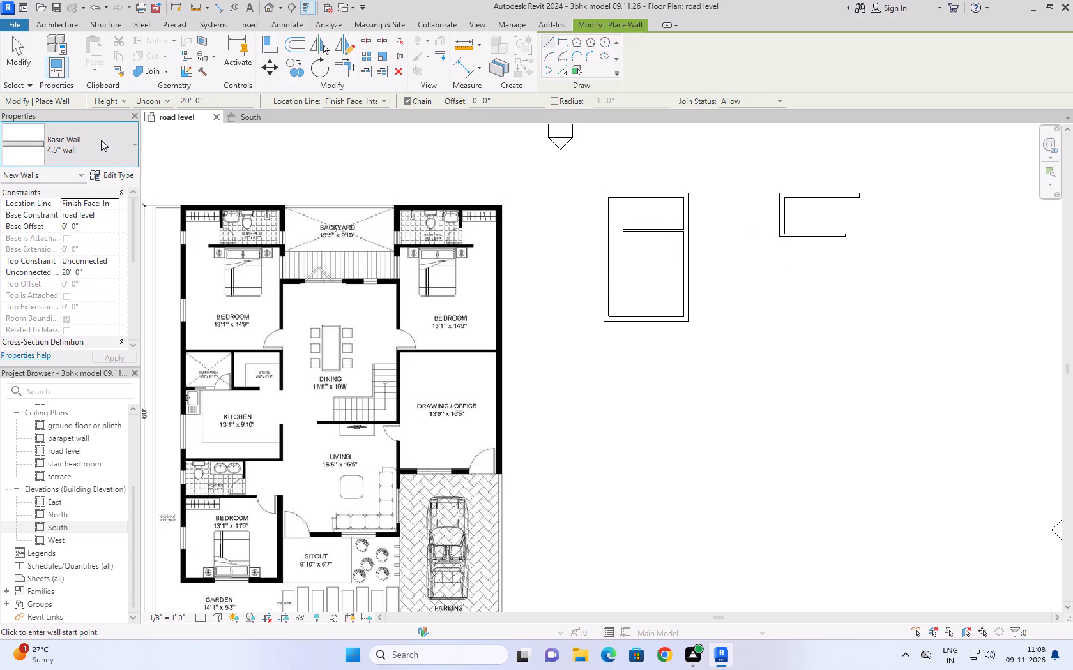
pyautogui.click(40, 237)
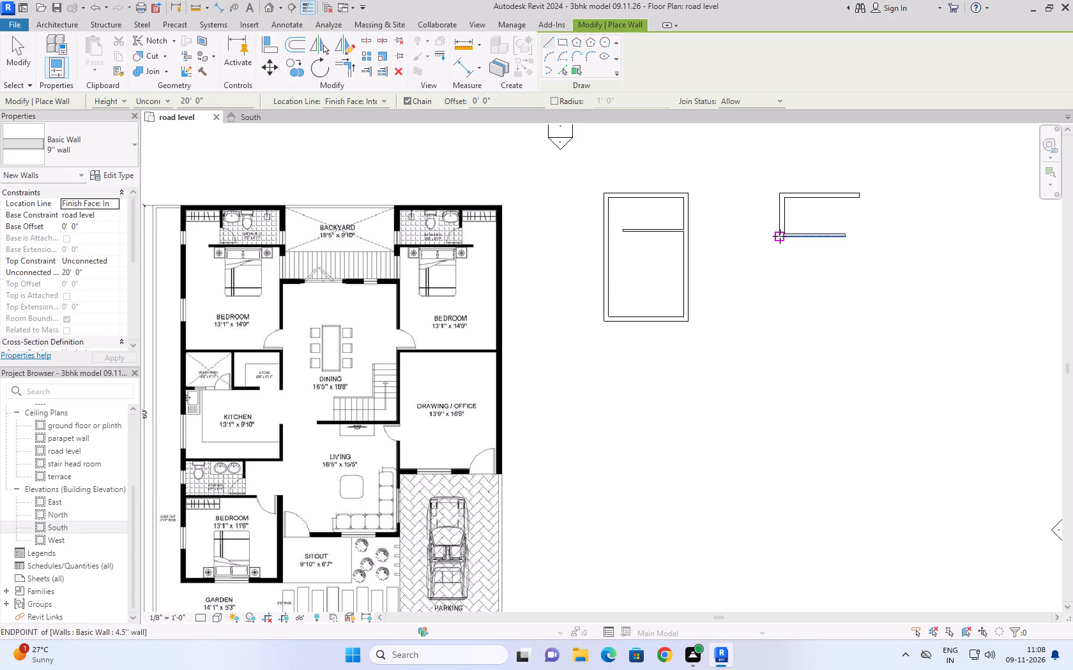
pyautogui.click(780, 236)
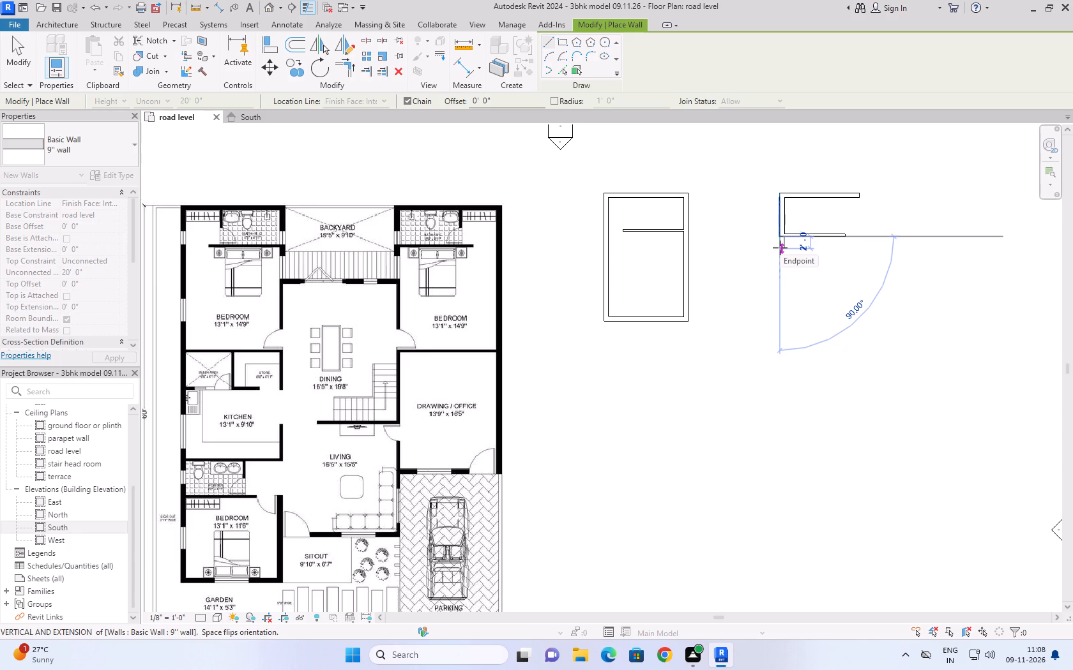
pyautogui.write("1'")
pyautogui.press('Return')
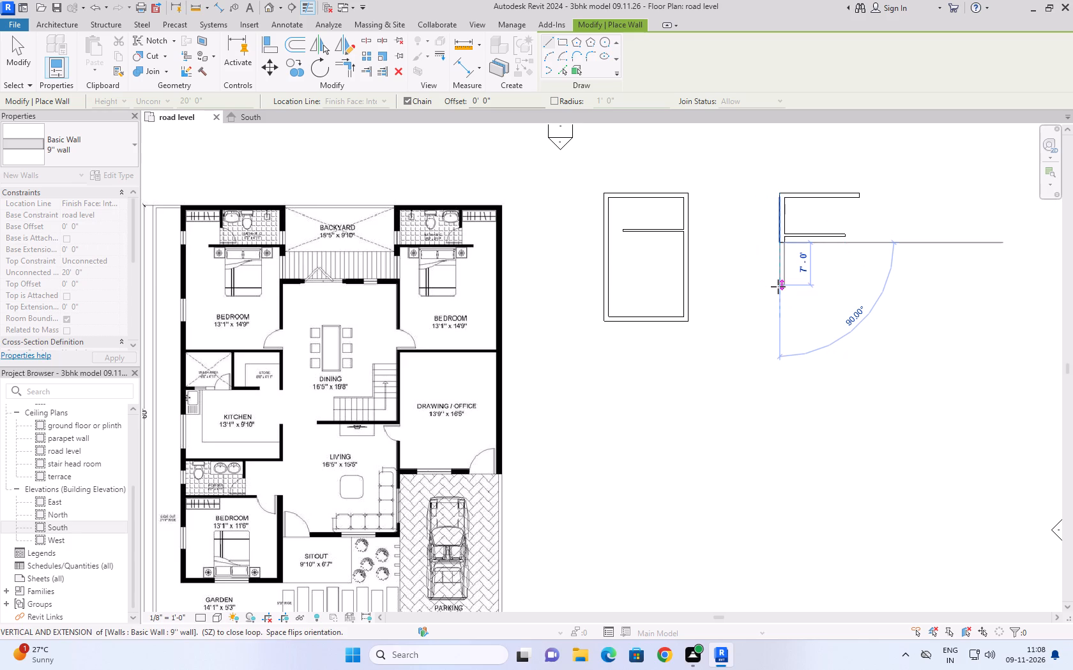
pyautogui.write("3'")
pyautogui.press('Return')
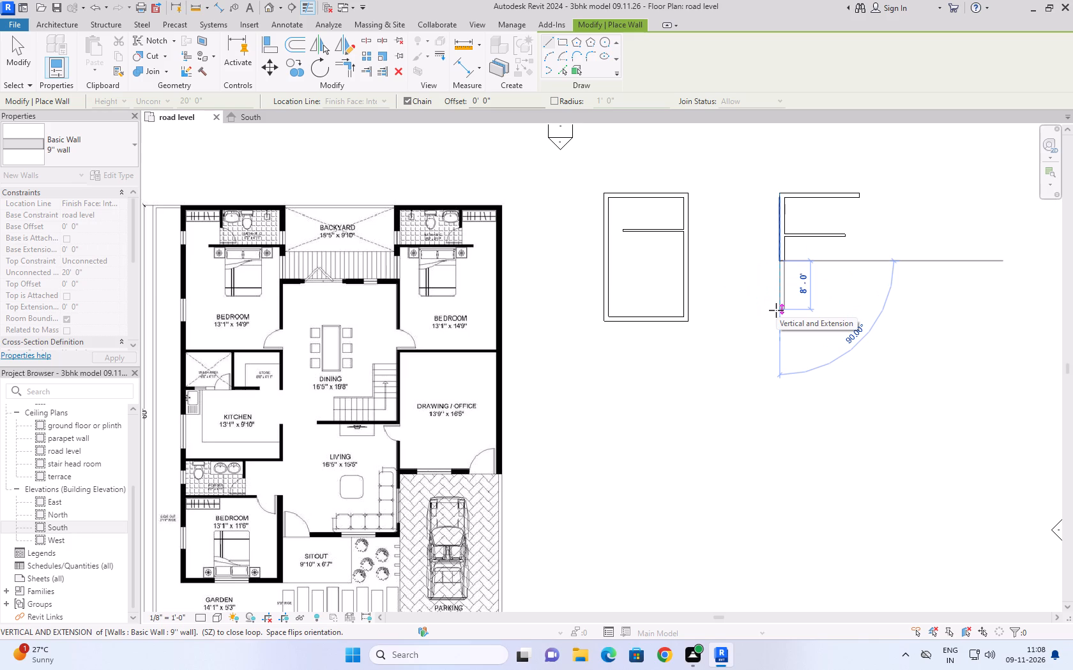
# Draw the connecting 9'' wall horizontally leftward to the first bedroom's right wall, and end the chain.
pyautogui.click(685, 258)
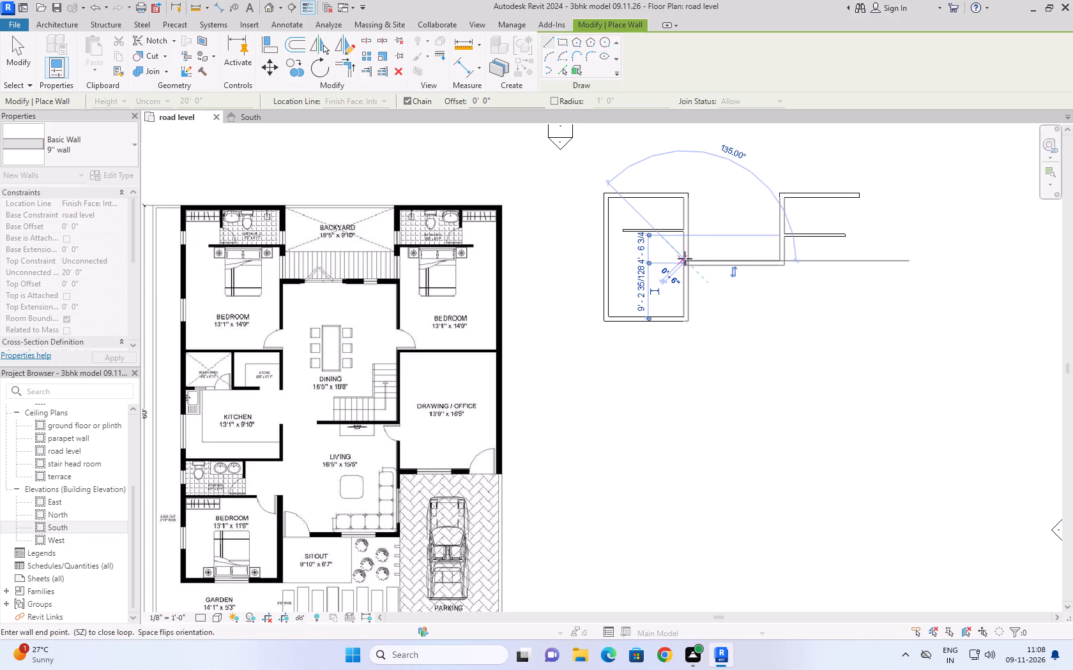
pyautogui.press('Escape')
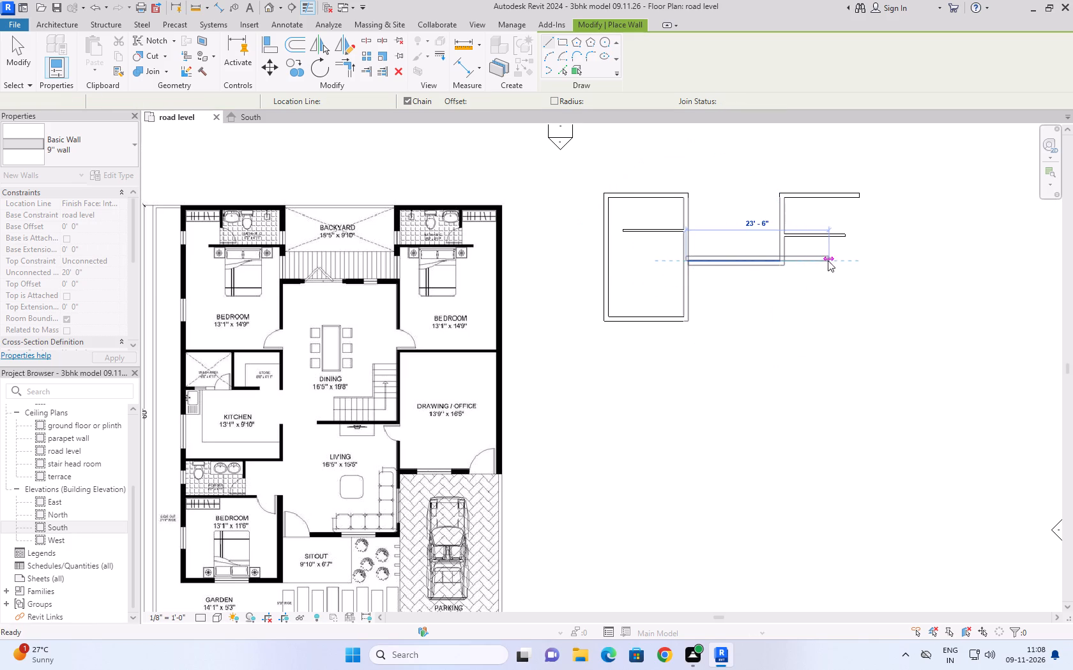
# Measure the gap between the connecting wall's upper face and the second bedroom partition's lower face with an Aligned dimension set to wall faces.
pyautogui.write('di')
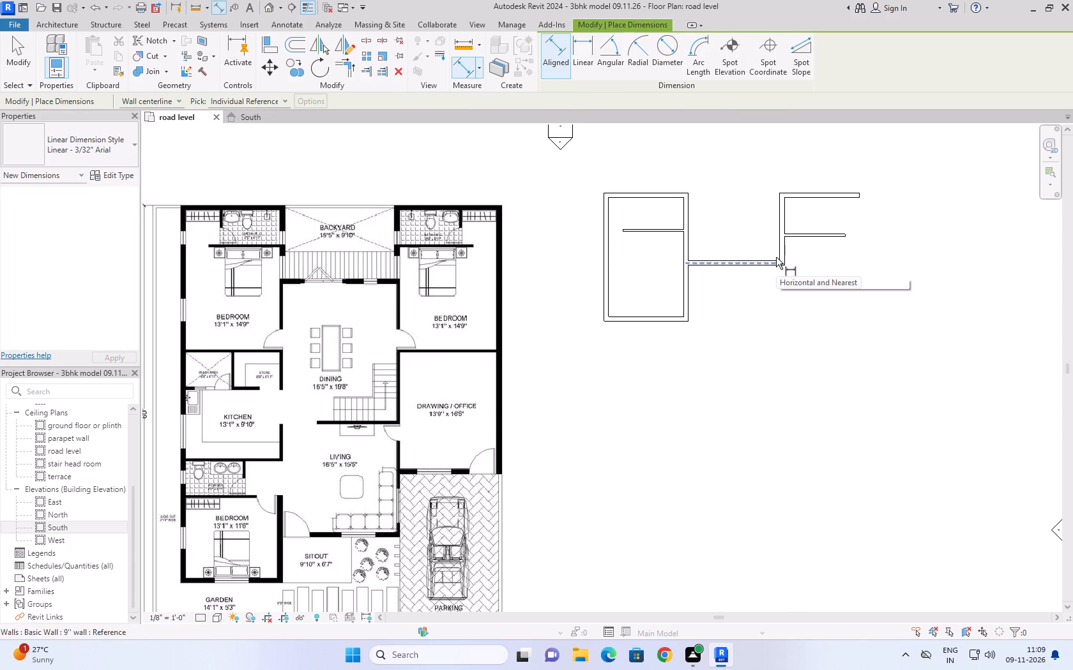
pyautogui.scroll(9, 776, 257)
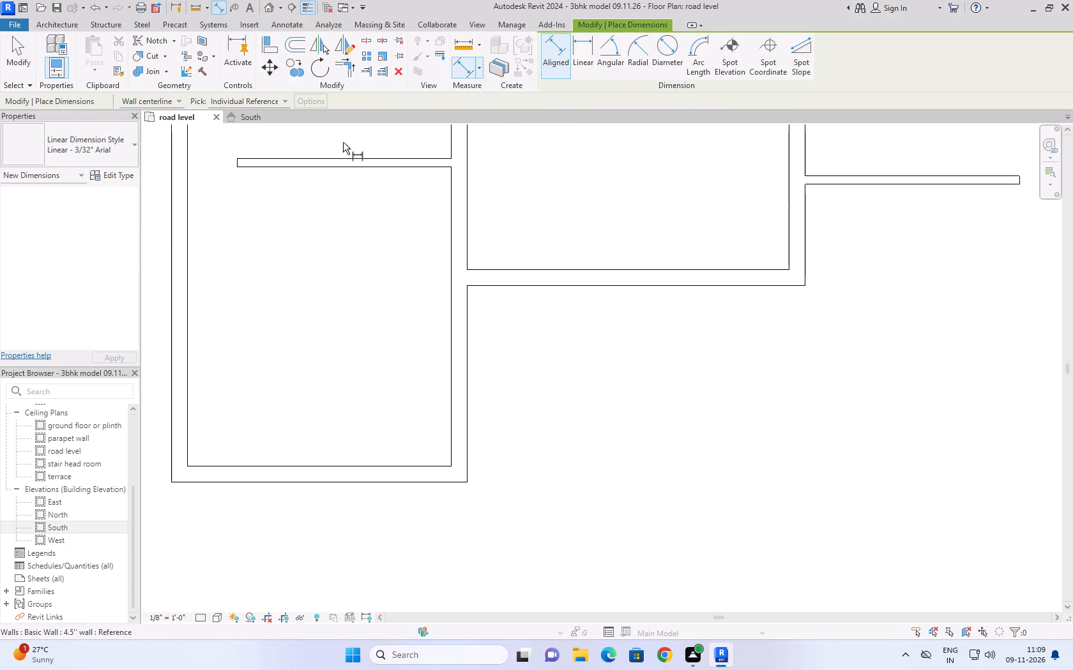
pyautogui.click(287, 103)
pyautogui.click(287, 103)
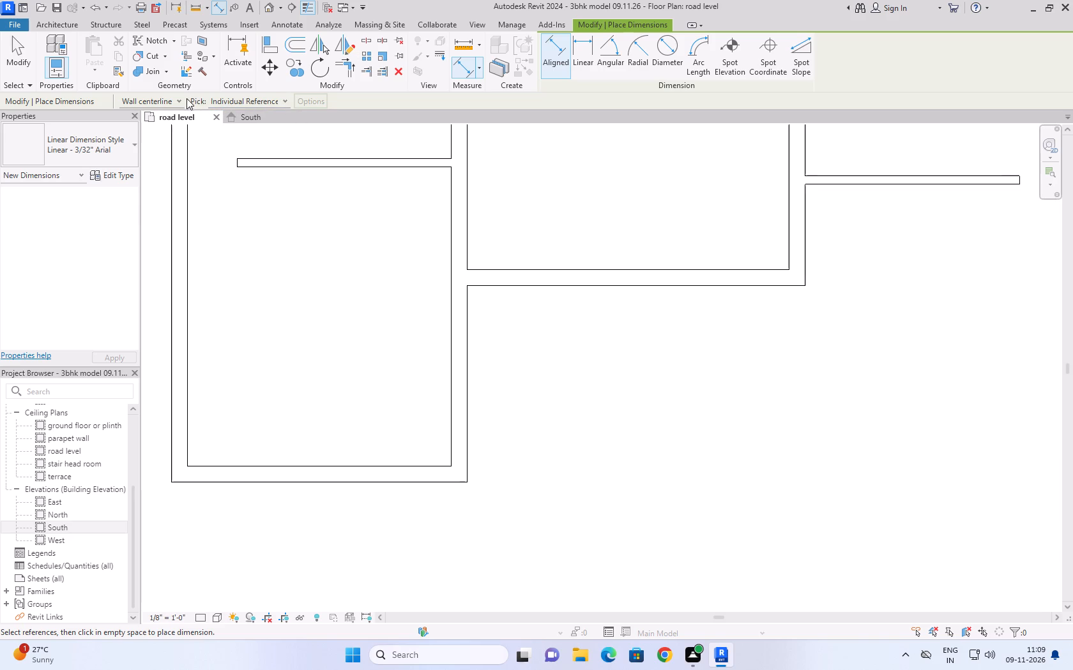
pyautogui.click(183, 97)
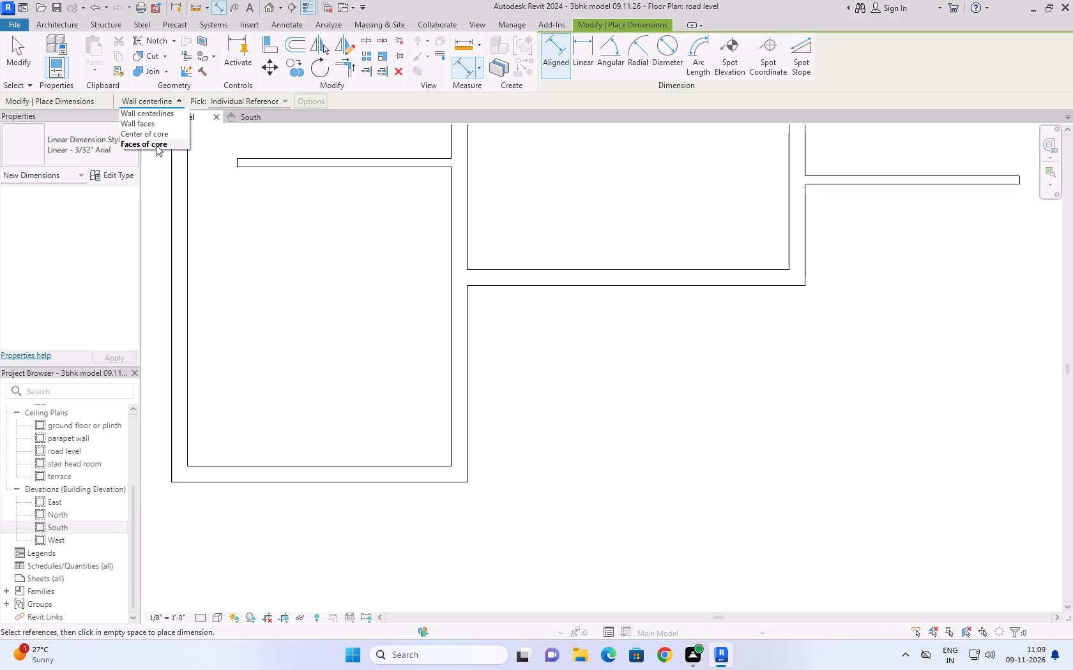
pyautogui.click(164, 126)
pyautogui.click(774, 268)
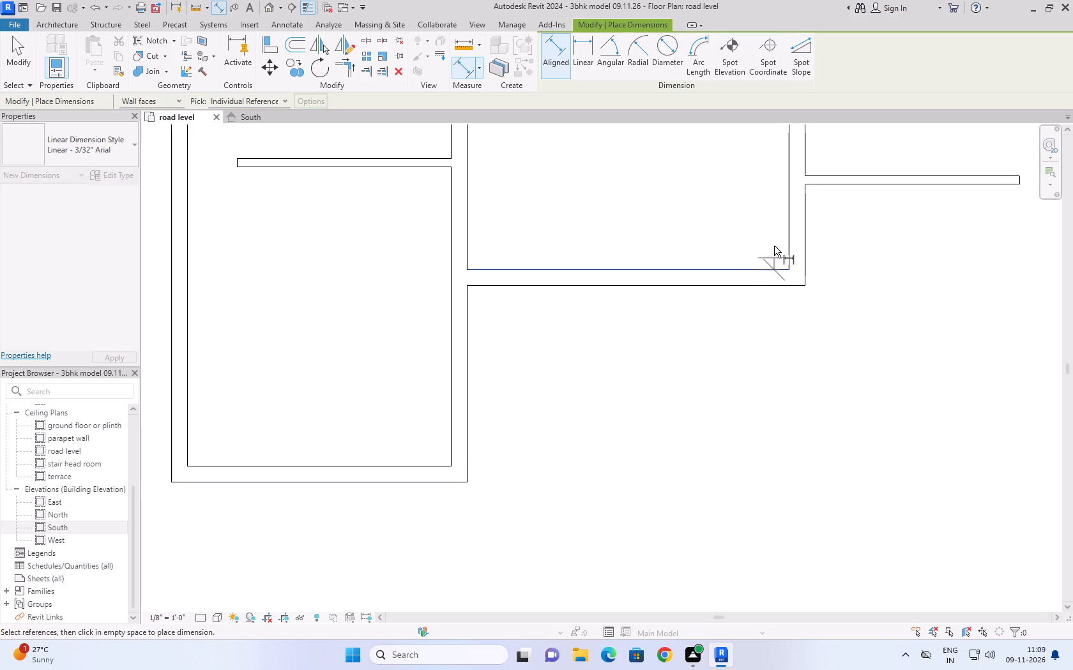
pyautogui.click(821, 183)
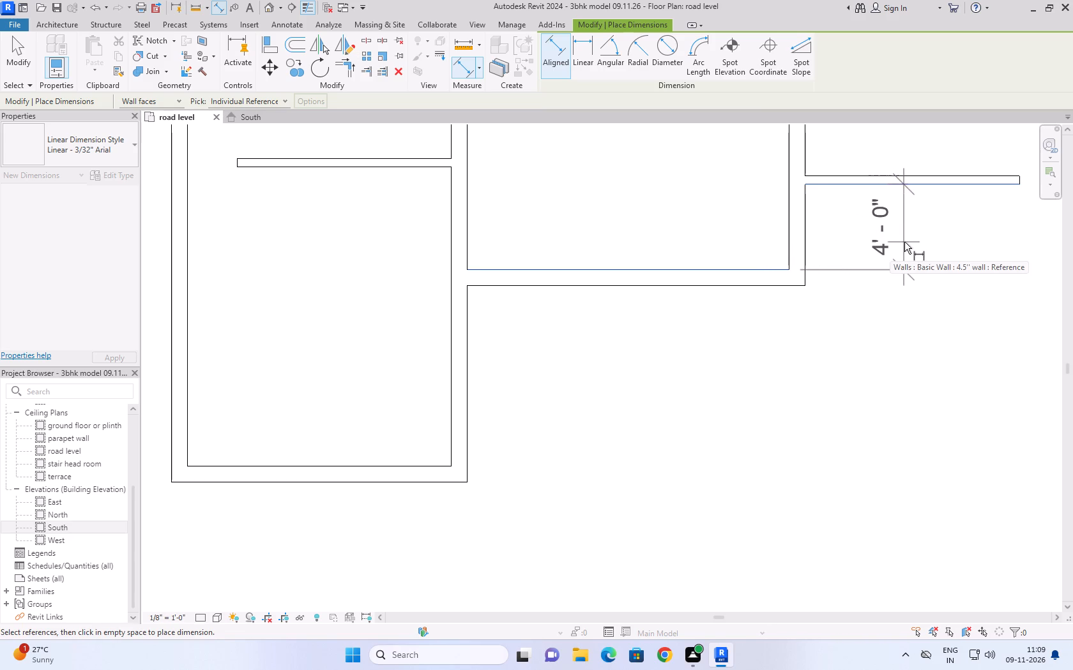
pyautogui.press('Escape')
pyautogui.scroll(-2, 724, 514)
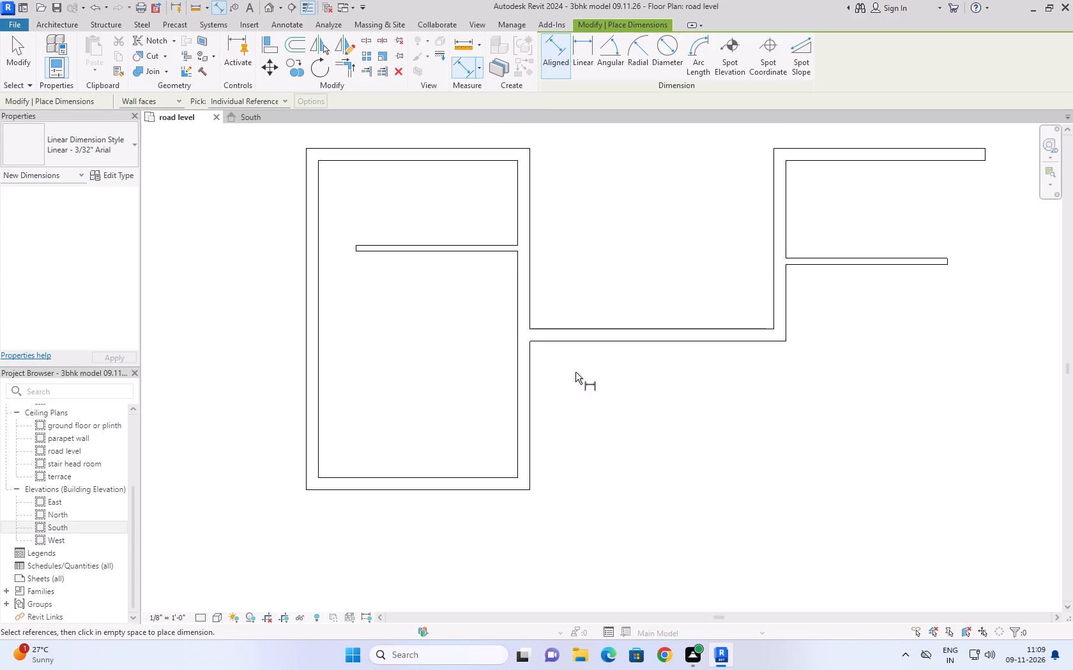
pyautogui.press('Escape')
pyautogui.click(23, 63)
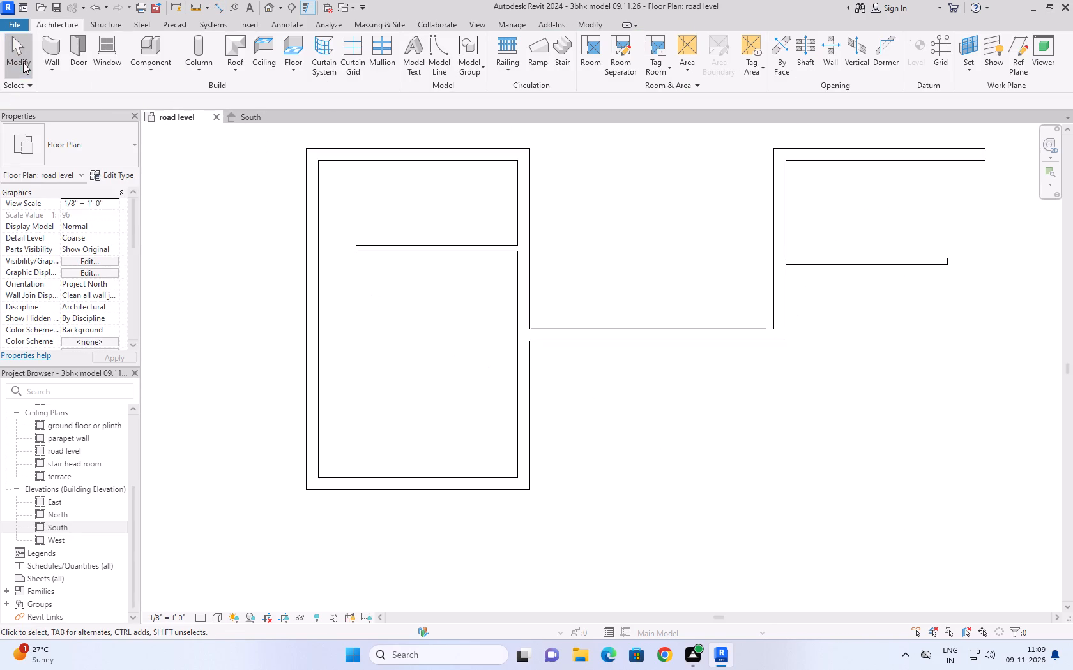
# Examine the backyard, dining and right-hand bedroom areas of the ground floor plan against the walls drawn so far.
pyautogui.click(54, 44)
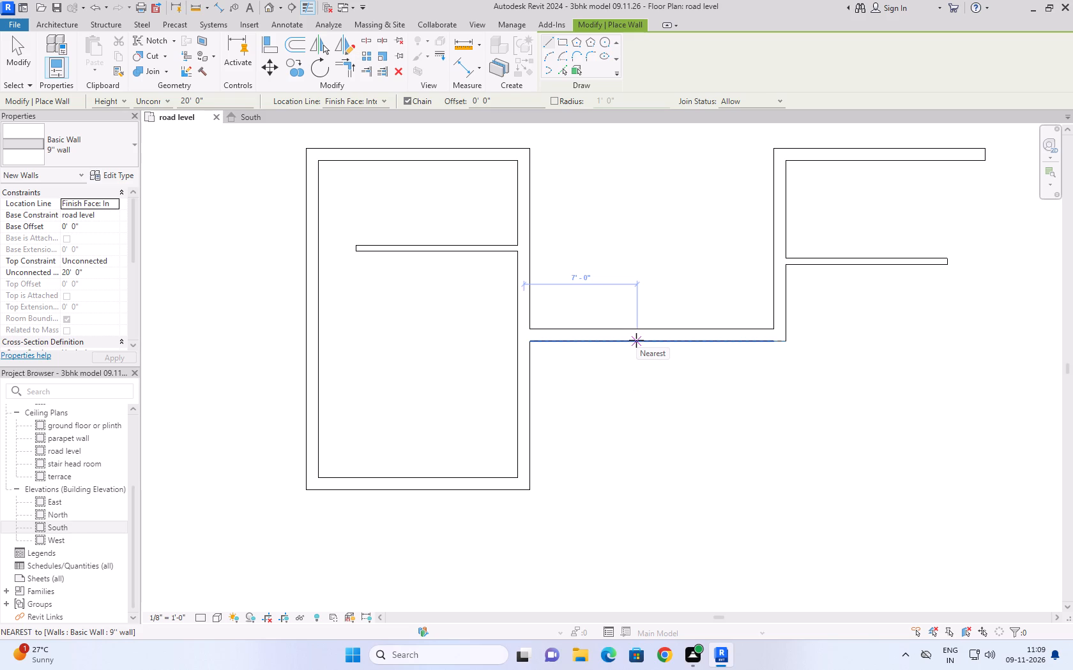
pyautogui.scroll(-4, 593, 368)
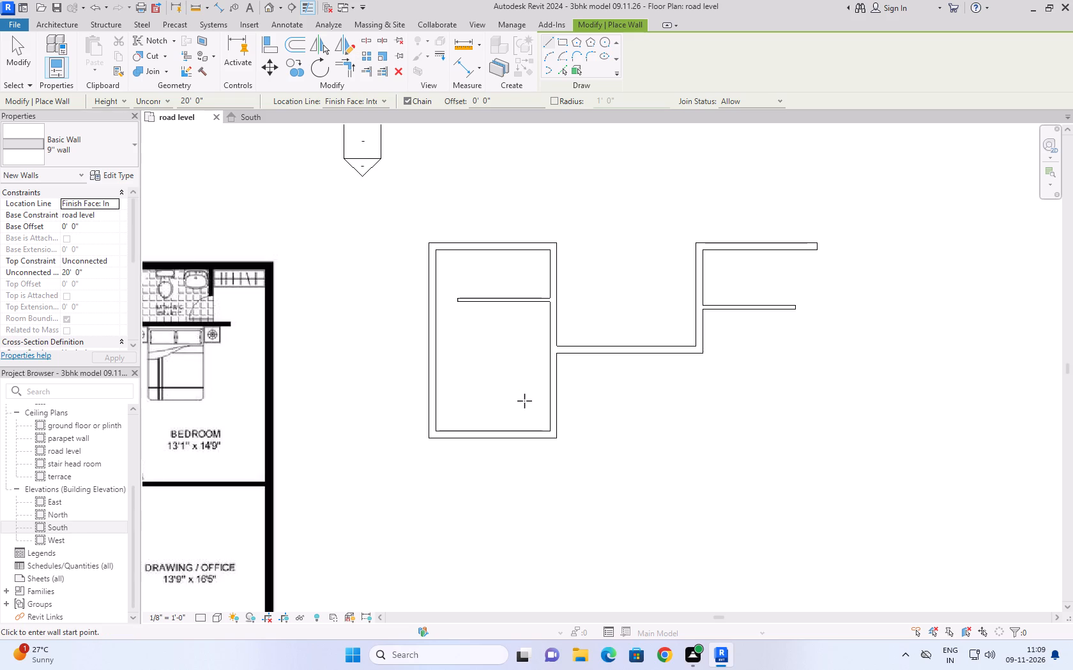
pyautogui.scroll(-4, 503, 402)
pyautogui.scroll(10, 198, 401)
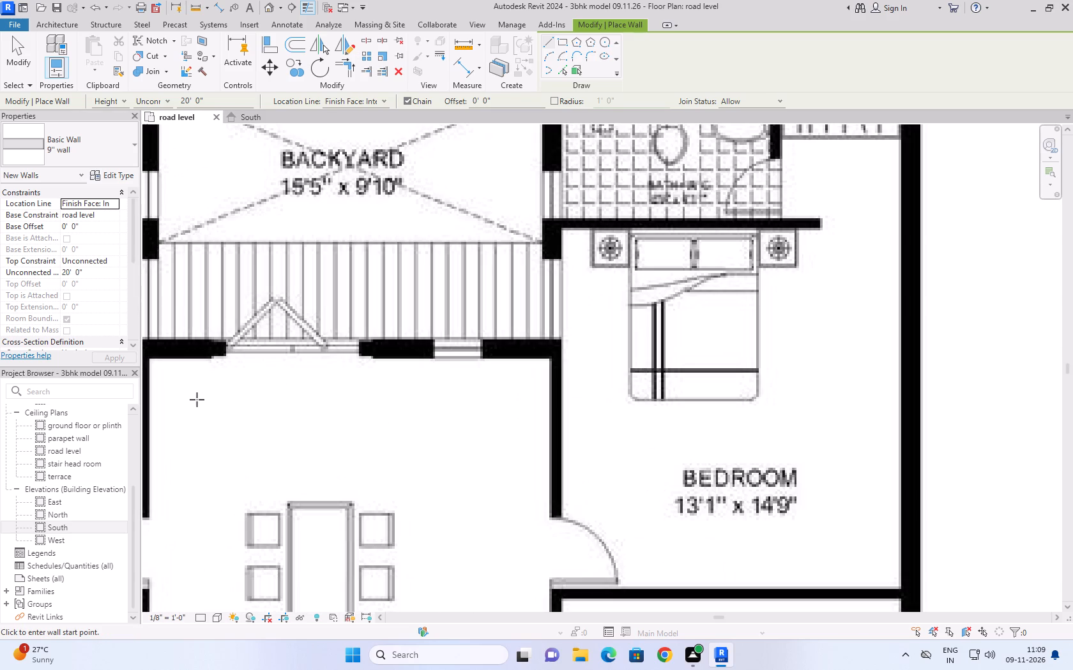
pyautogui.scroll(-4, 305, 361)
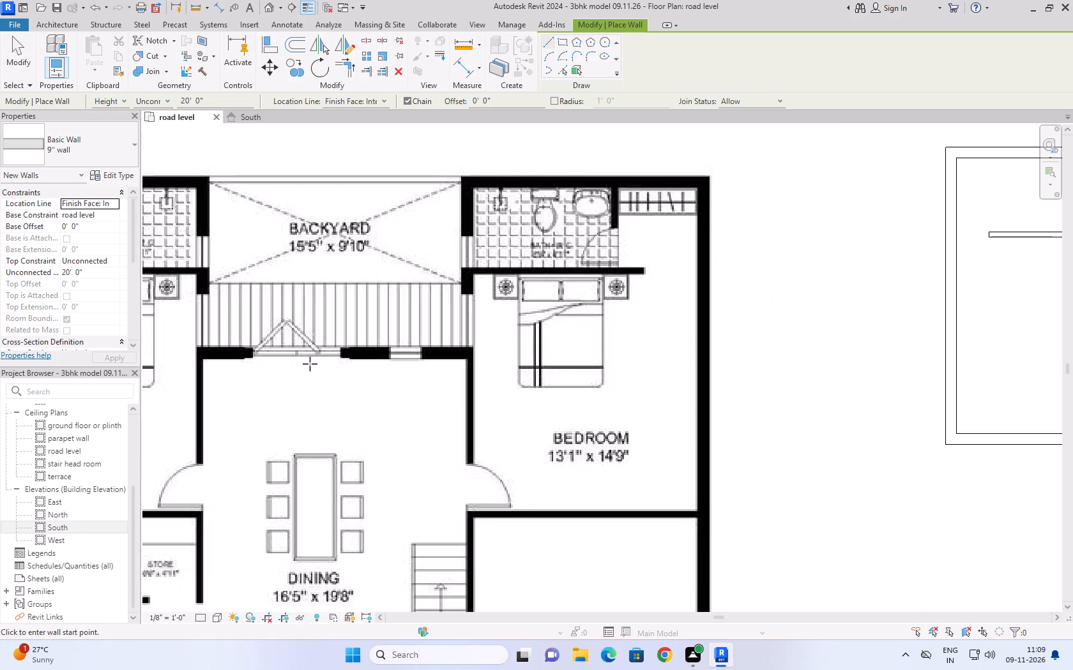
pyautogui.scroll(-4, 310, 364)
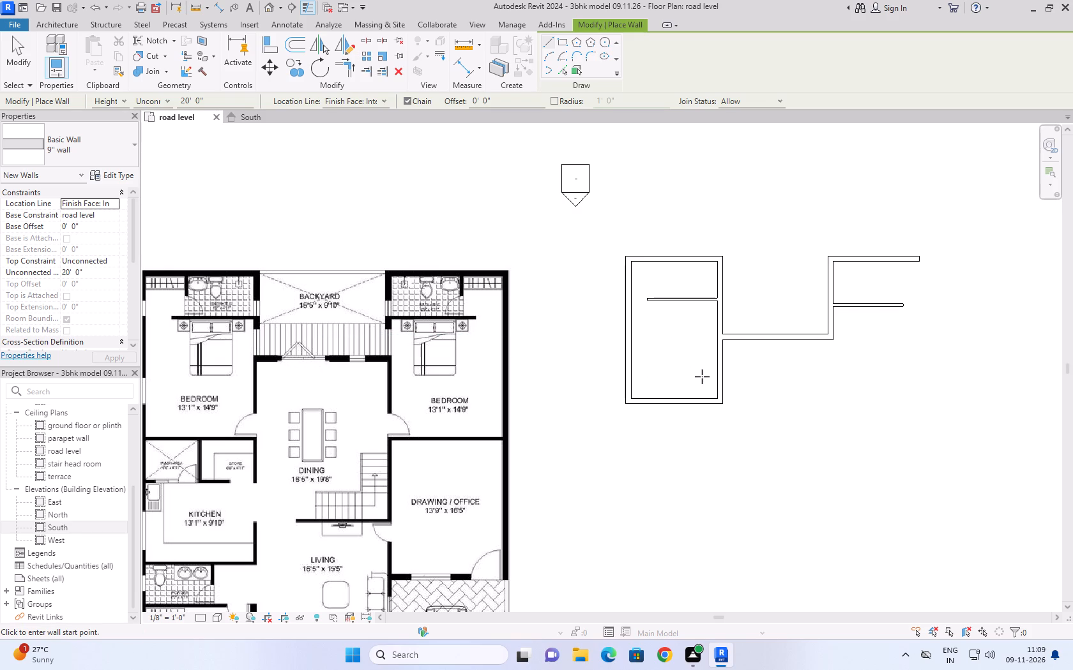
pyautogui.scroll(-3, 841, 313)
pyautogui.scroll(4, 884, 389)
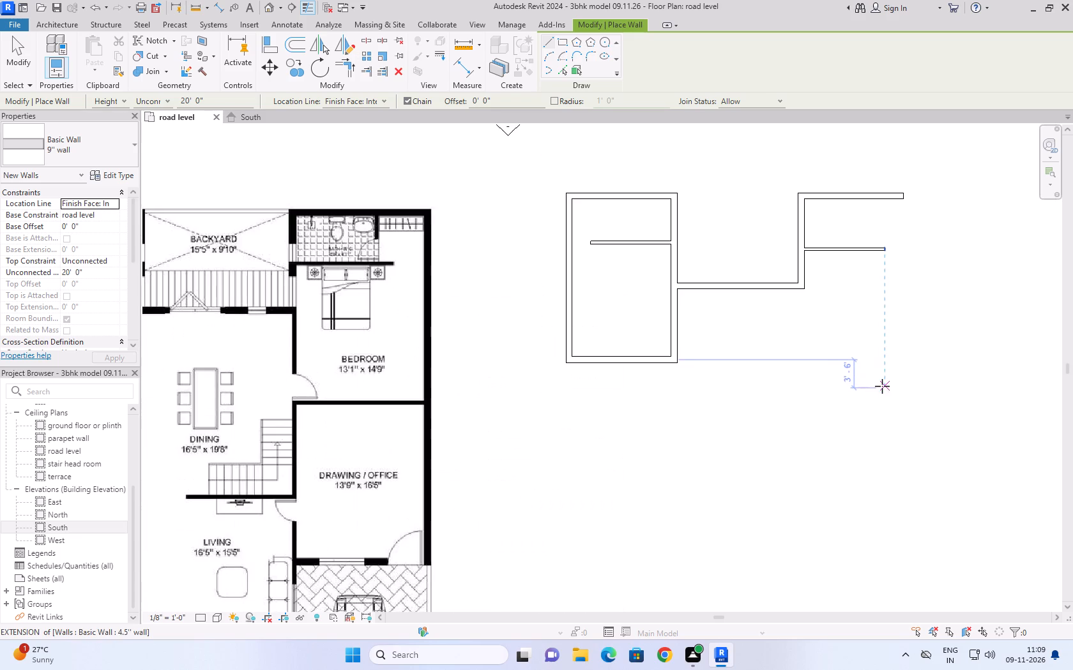
pyautogui.scroll(-2, 865, 348)
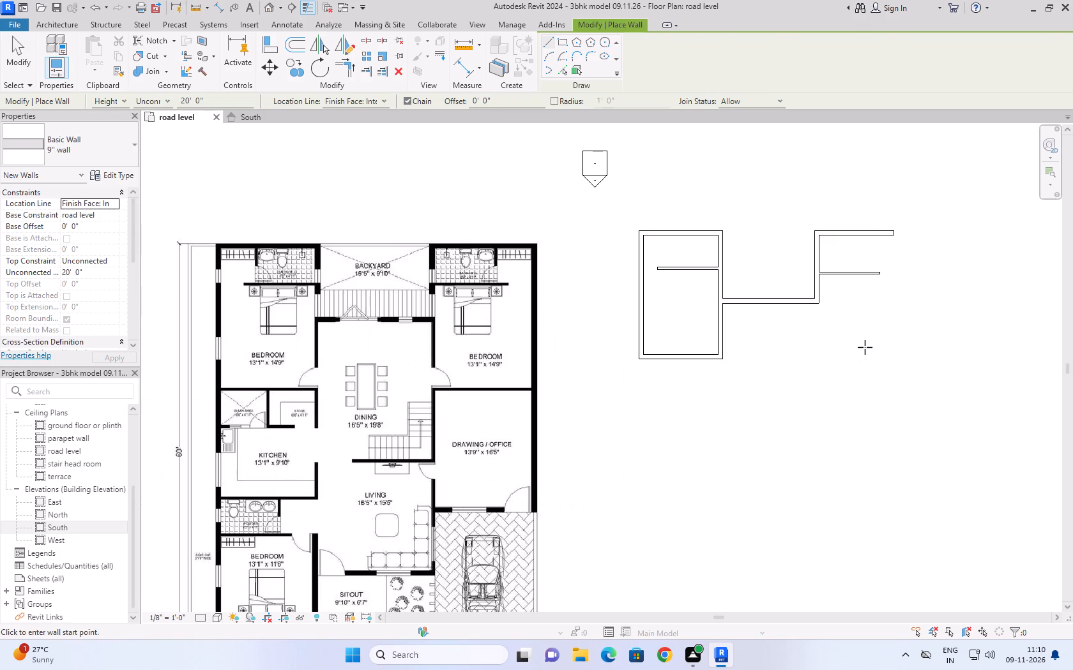
pyautogui.press('Escape')
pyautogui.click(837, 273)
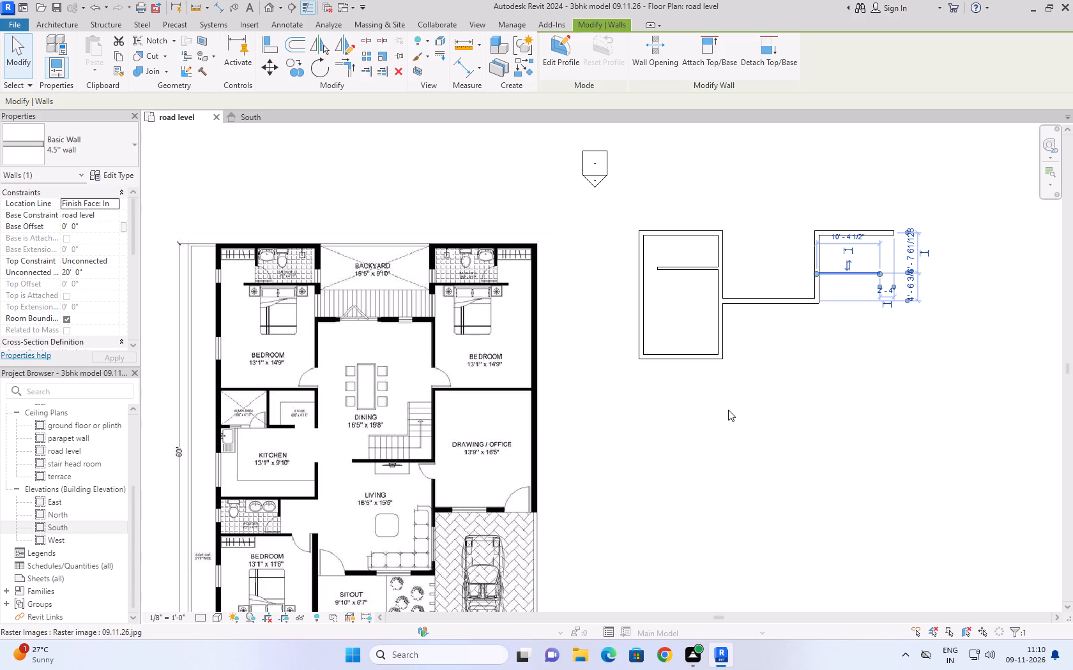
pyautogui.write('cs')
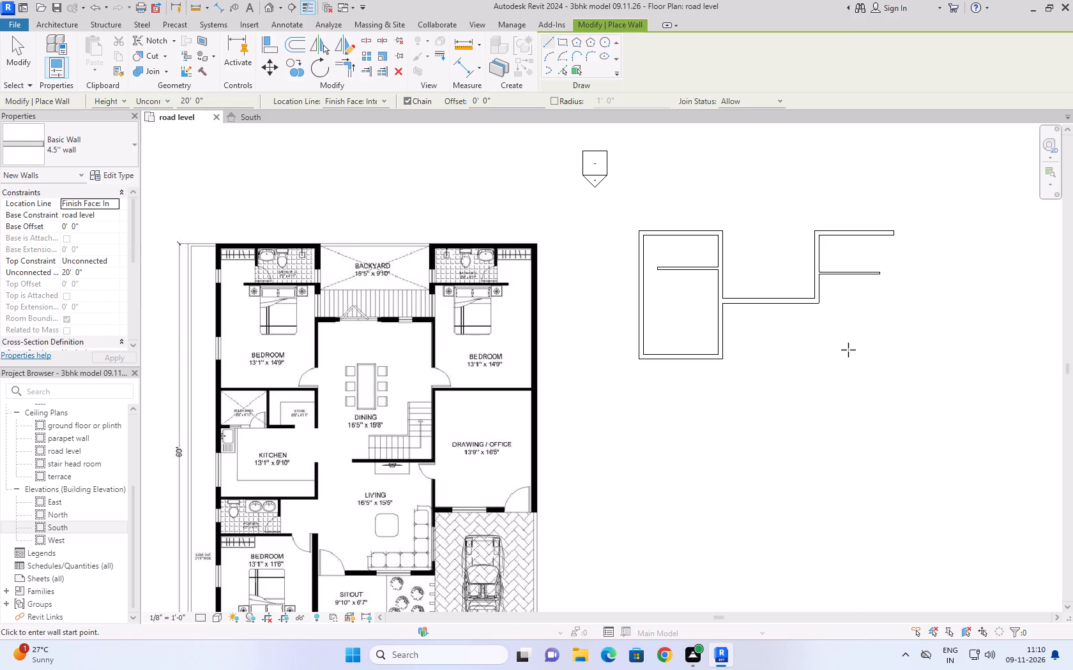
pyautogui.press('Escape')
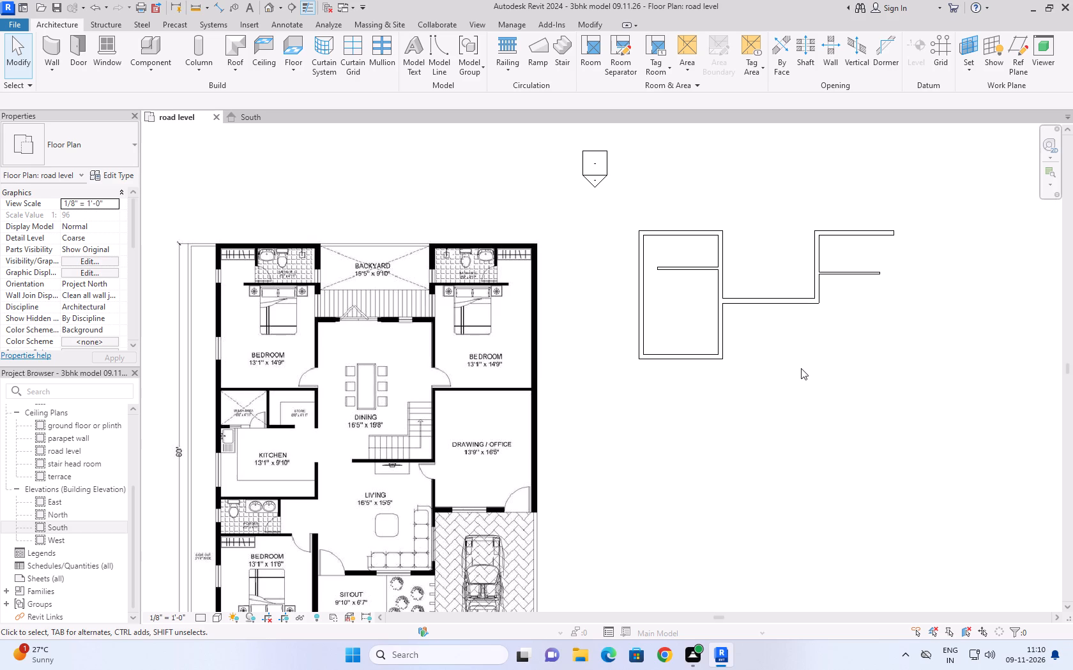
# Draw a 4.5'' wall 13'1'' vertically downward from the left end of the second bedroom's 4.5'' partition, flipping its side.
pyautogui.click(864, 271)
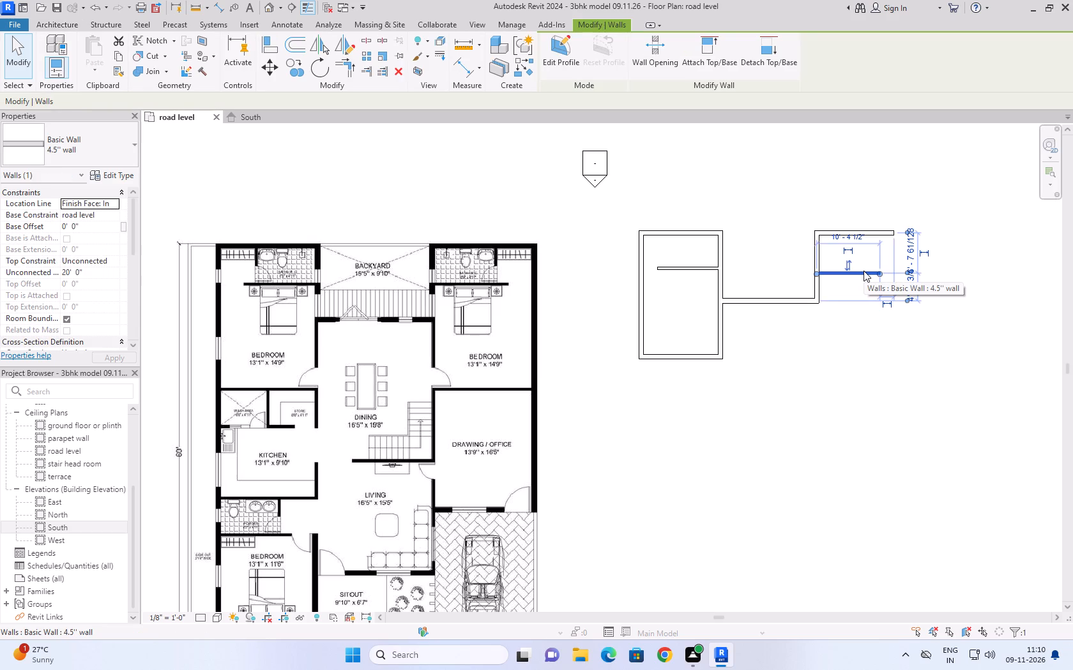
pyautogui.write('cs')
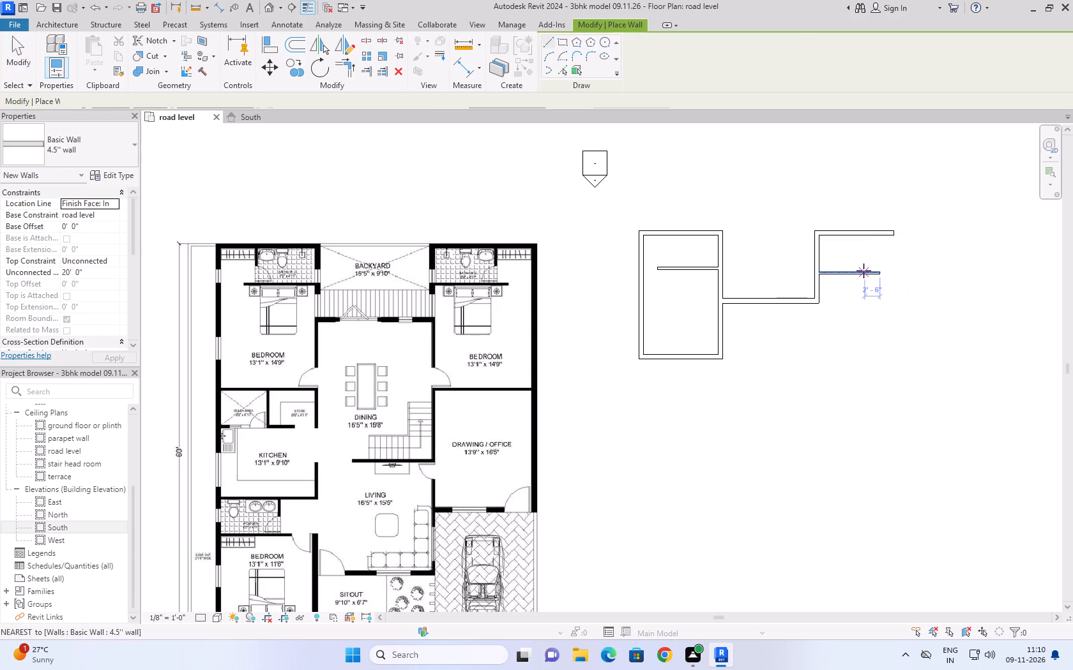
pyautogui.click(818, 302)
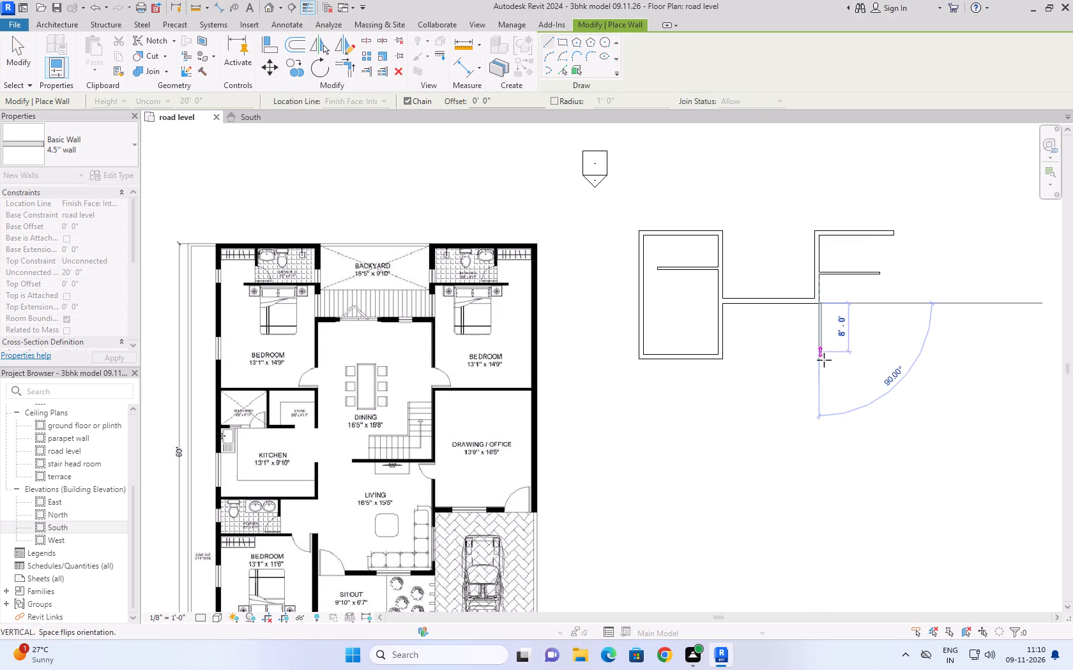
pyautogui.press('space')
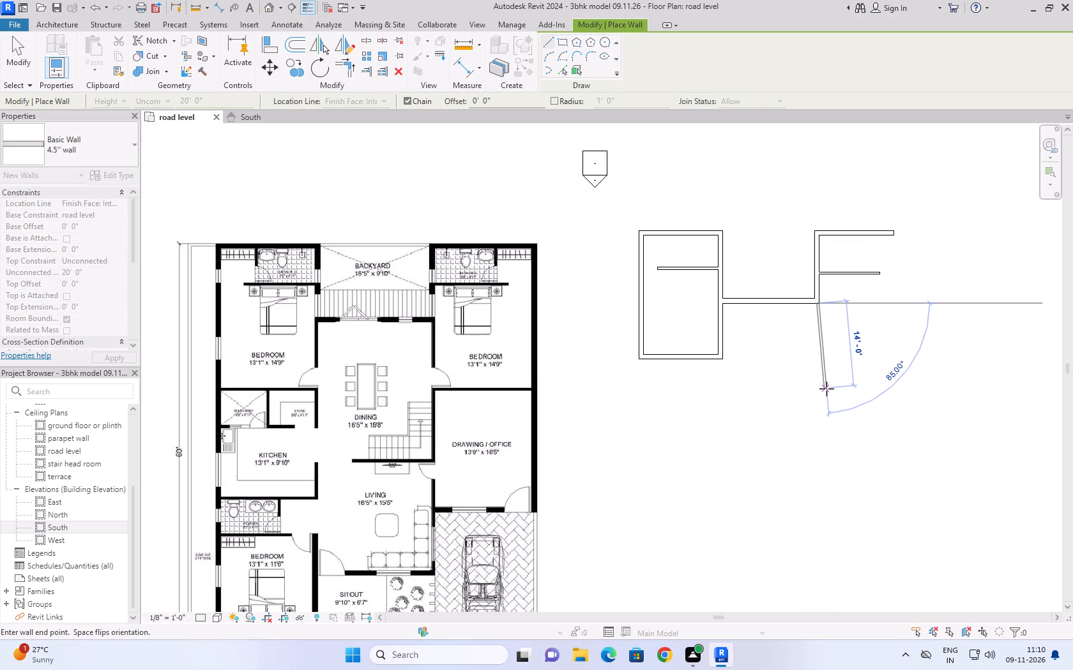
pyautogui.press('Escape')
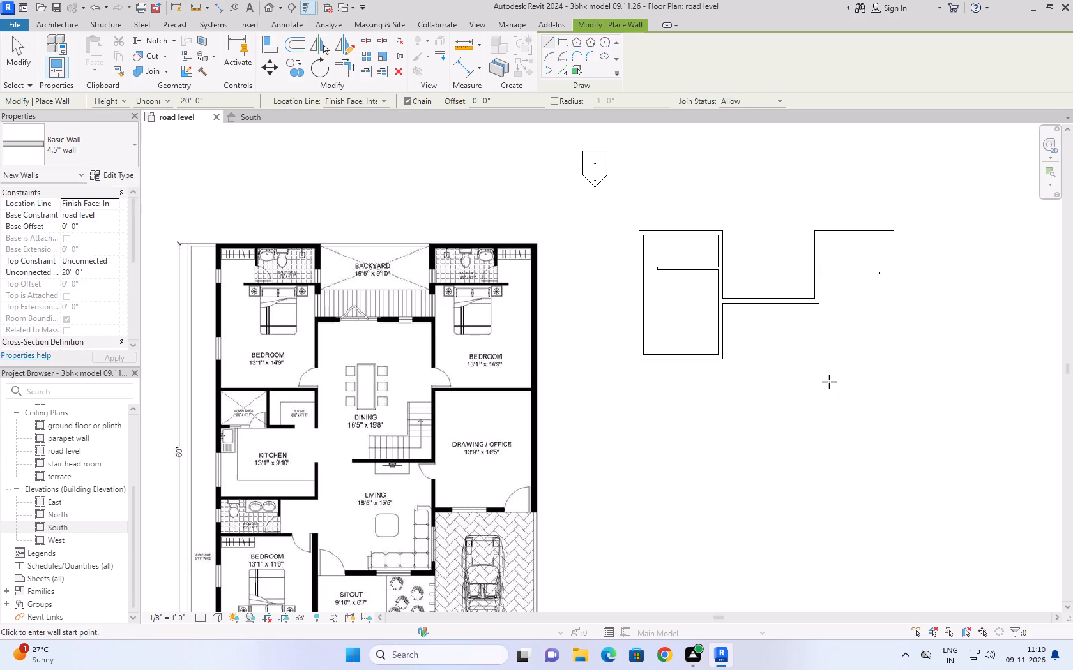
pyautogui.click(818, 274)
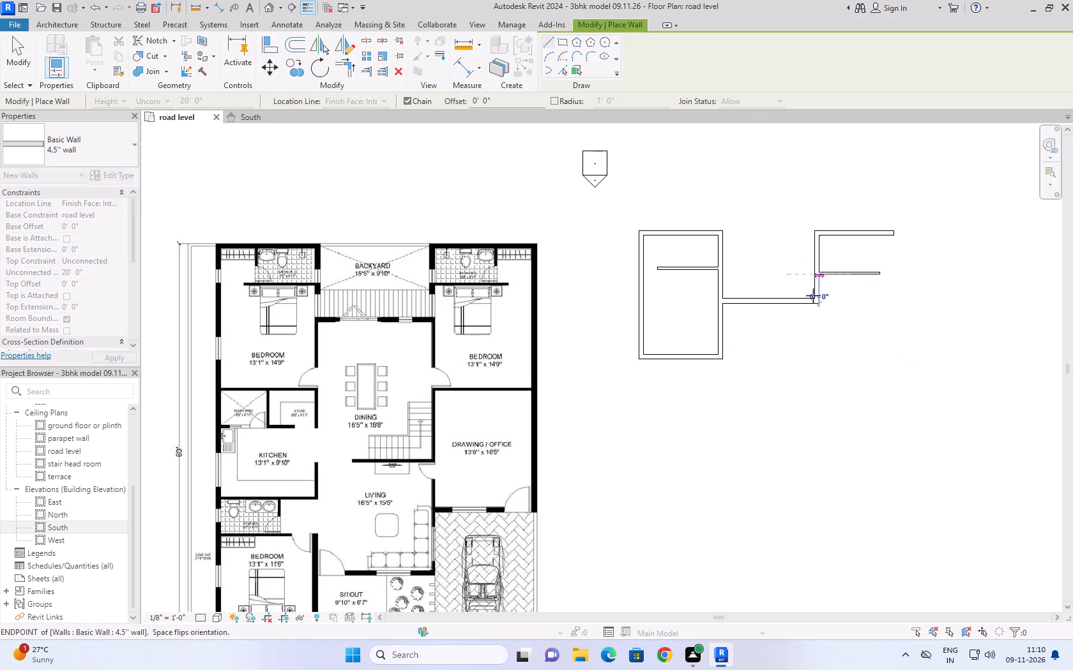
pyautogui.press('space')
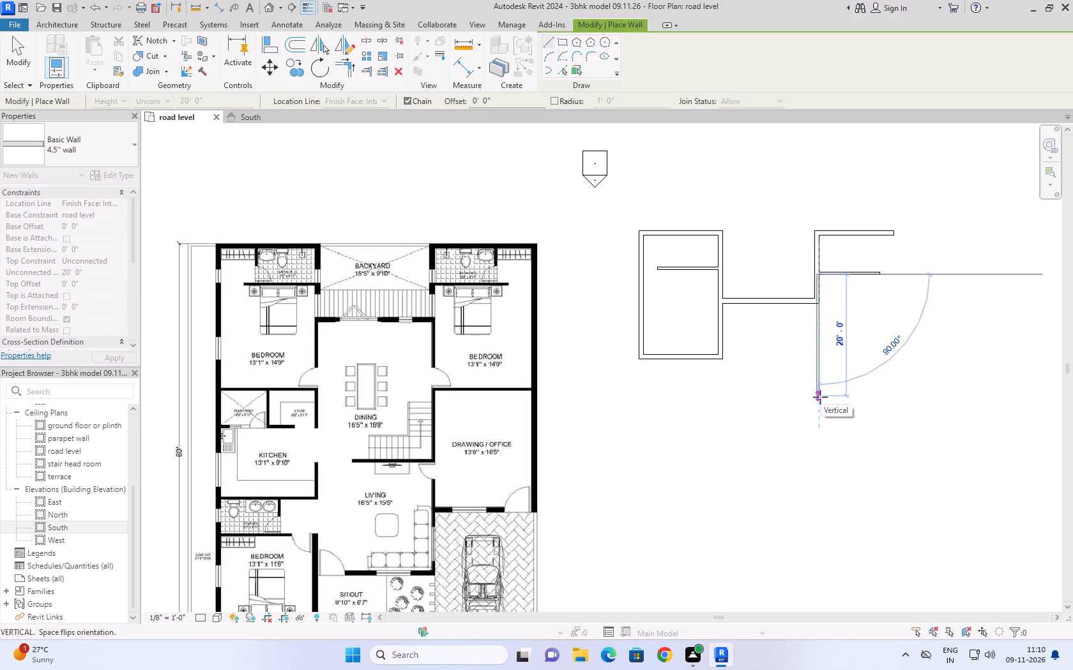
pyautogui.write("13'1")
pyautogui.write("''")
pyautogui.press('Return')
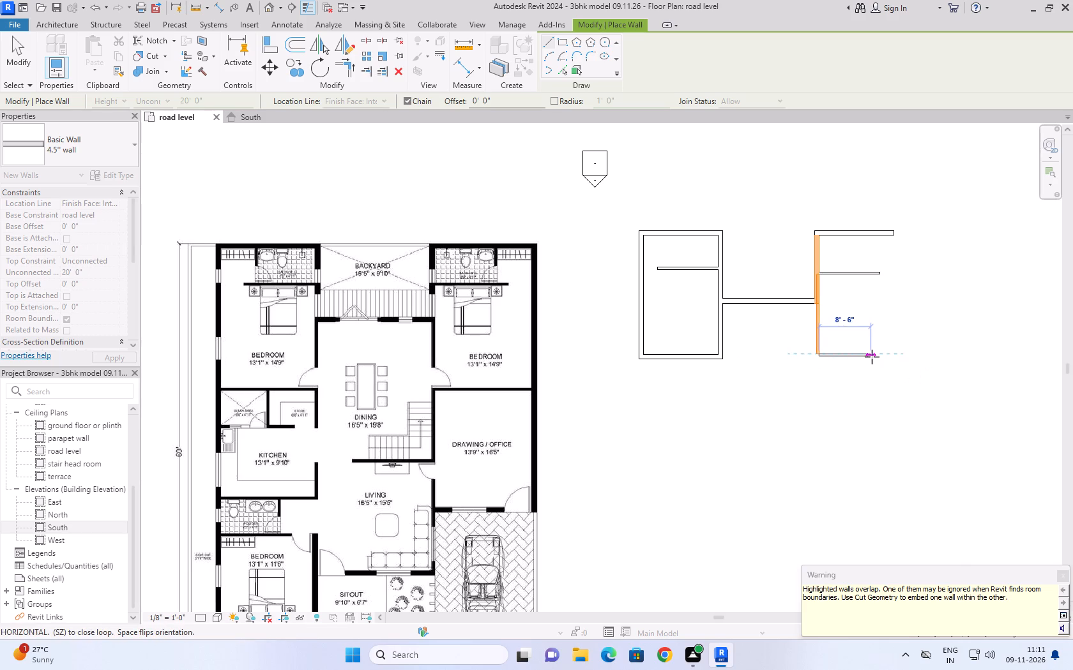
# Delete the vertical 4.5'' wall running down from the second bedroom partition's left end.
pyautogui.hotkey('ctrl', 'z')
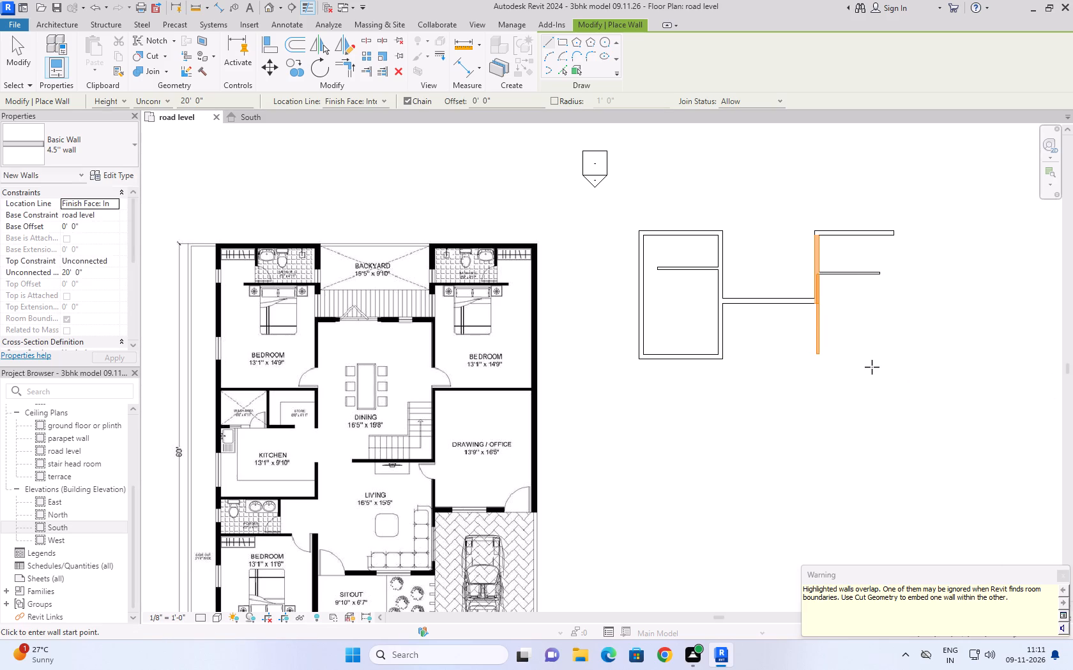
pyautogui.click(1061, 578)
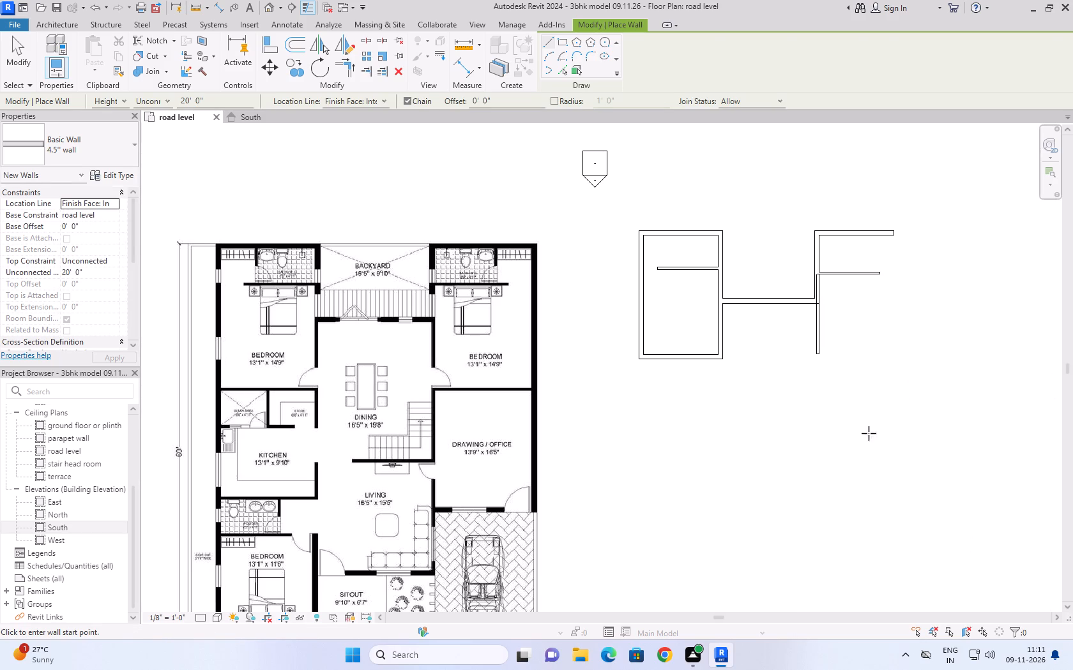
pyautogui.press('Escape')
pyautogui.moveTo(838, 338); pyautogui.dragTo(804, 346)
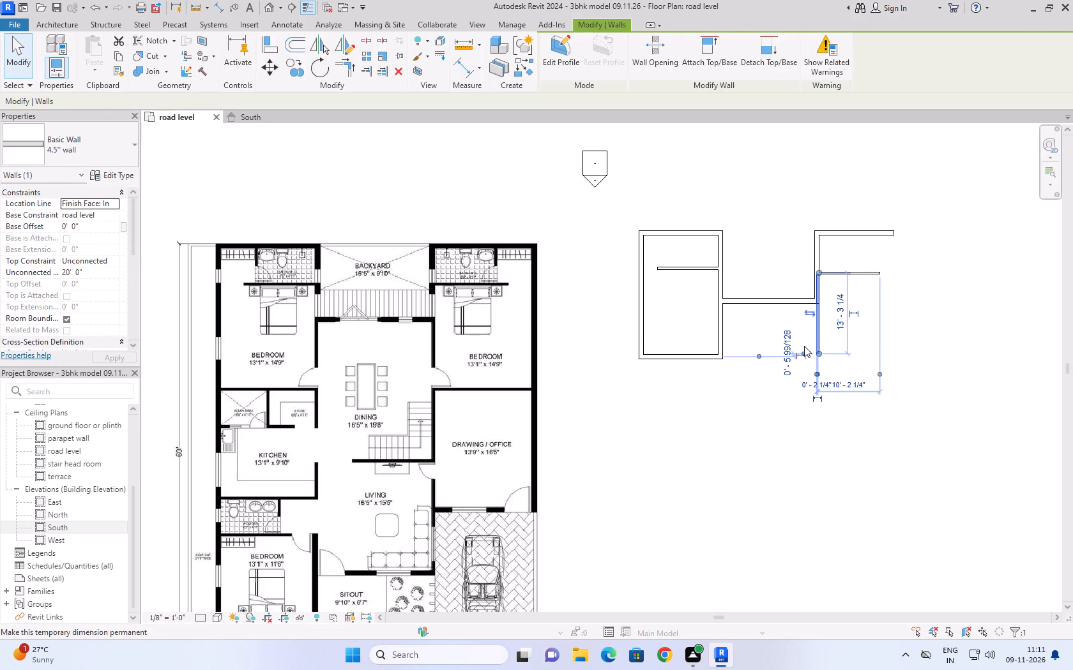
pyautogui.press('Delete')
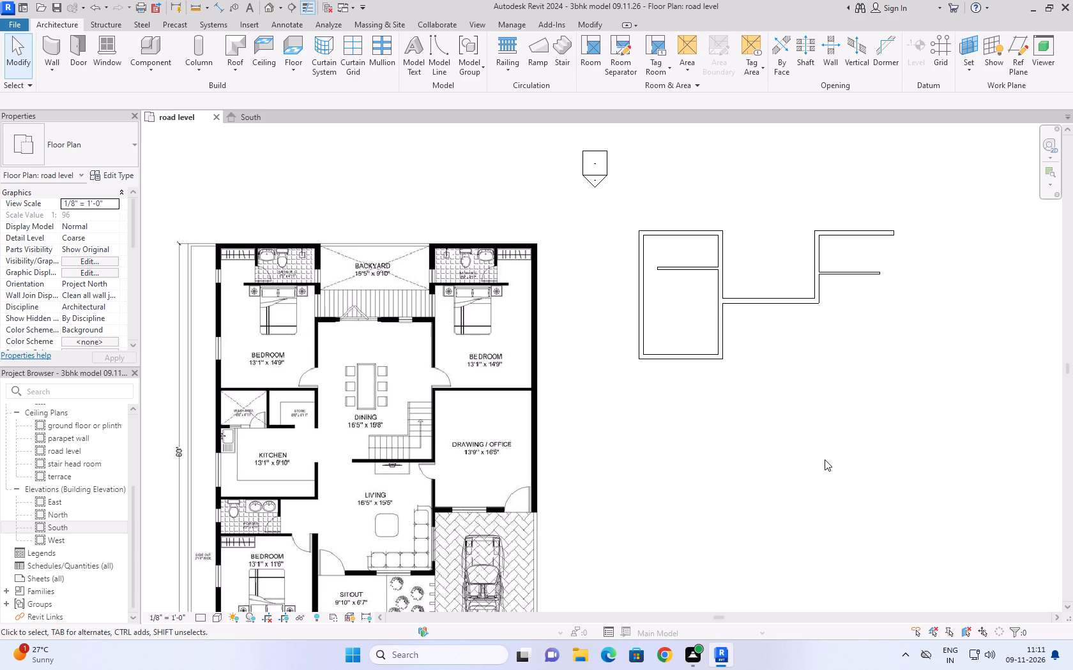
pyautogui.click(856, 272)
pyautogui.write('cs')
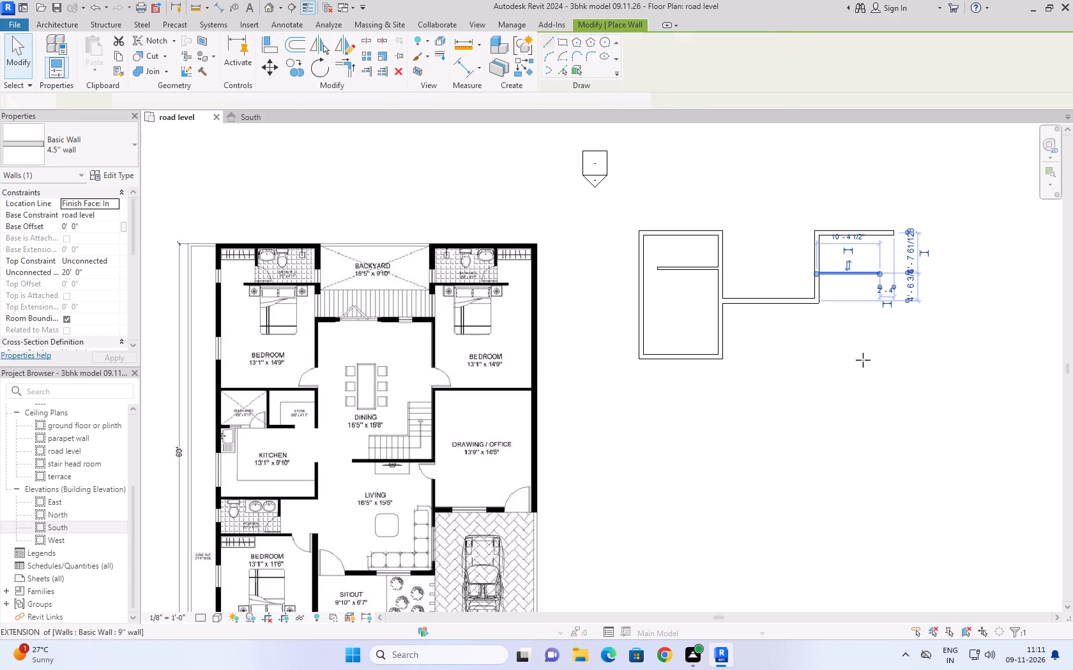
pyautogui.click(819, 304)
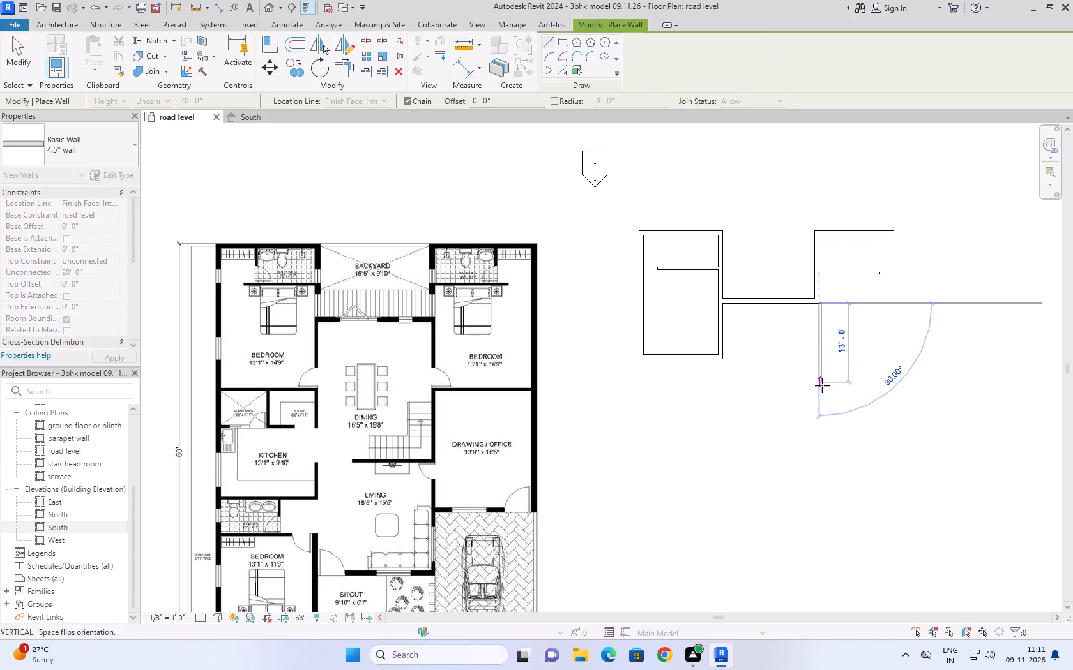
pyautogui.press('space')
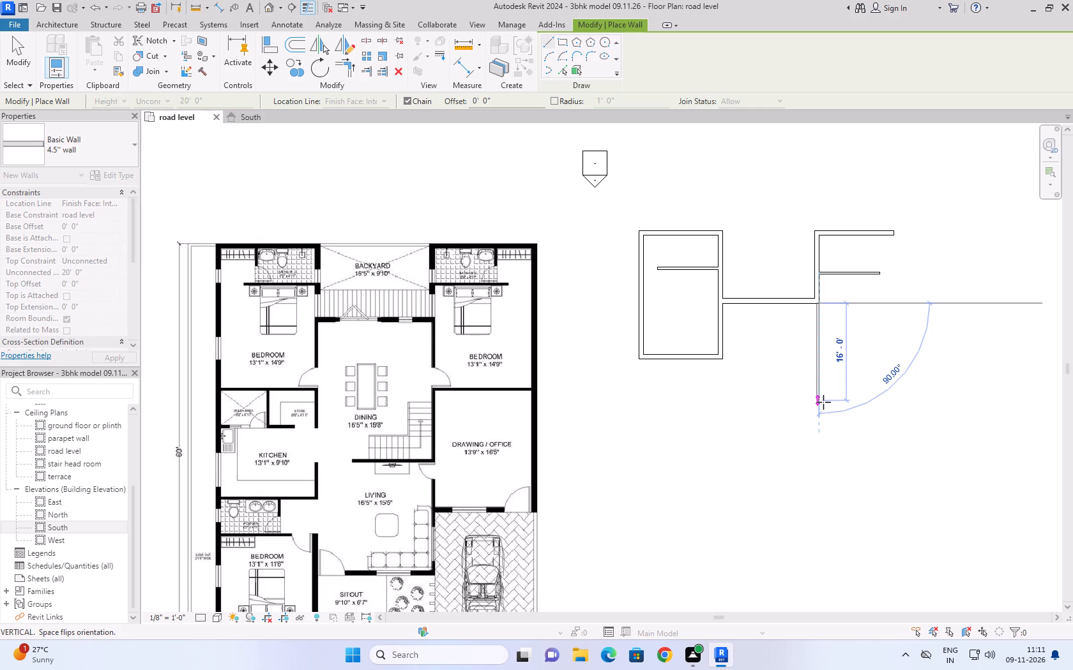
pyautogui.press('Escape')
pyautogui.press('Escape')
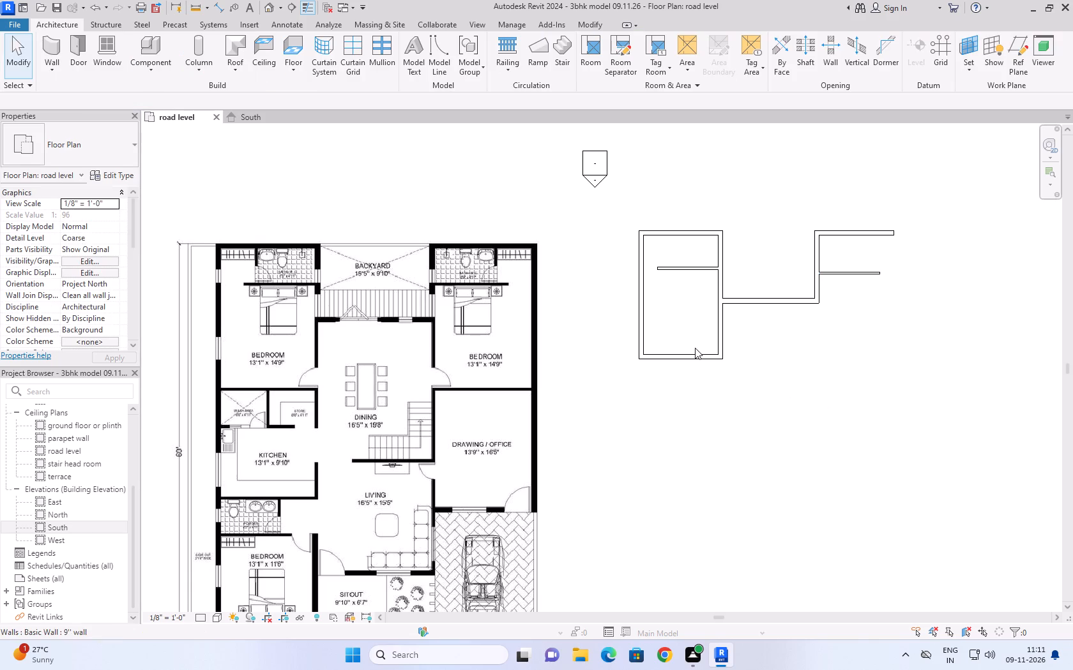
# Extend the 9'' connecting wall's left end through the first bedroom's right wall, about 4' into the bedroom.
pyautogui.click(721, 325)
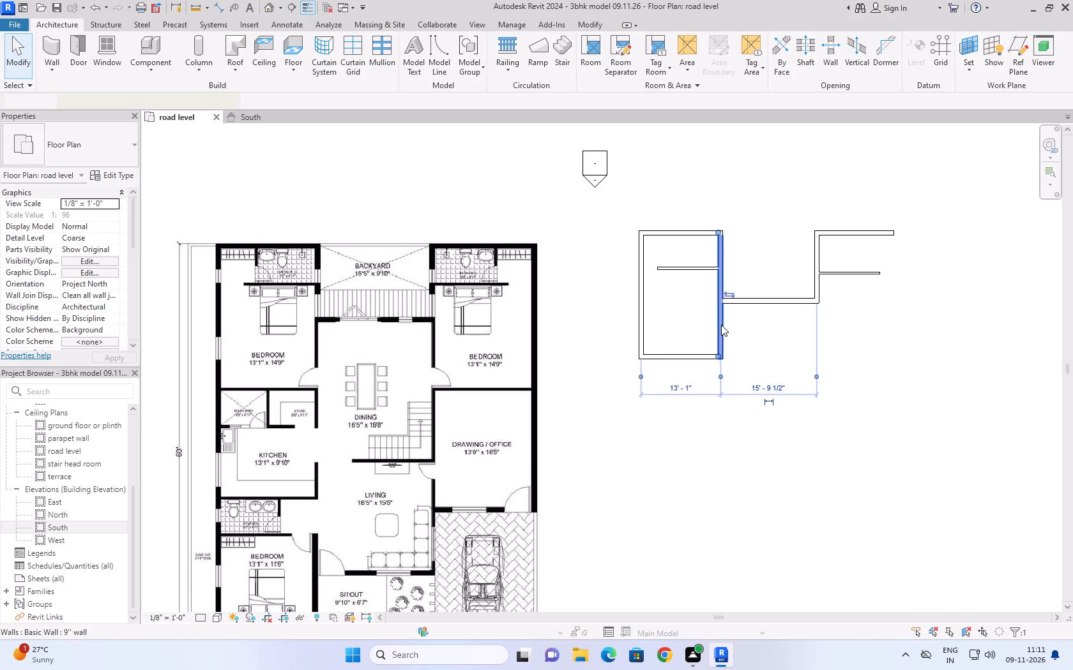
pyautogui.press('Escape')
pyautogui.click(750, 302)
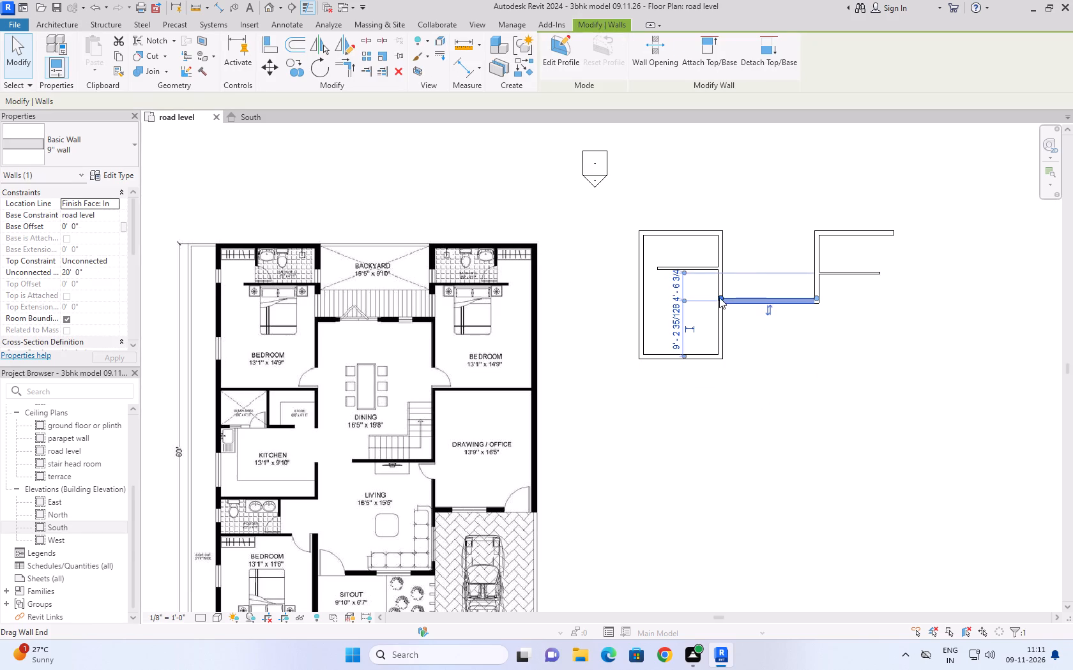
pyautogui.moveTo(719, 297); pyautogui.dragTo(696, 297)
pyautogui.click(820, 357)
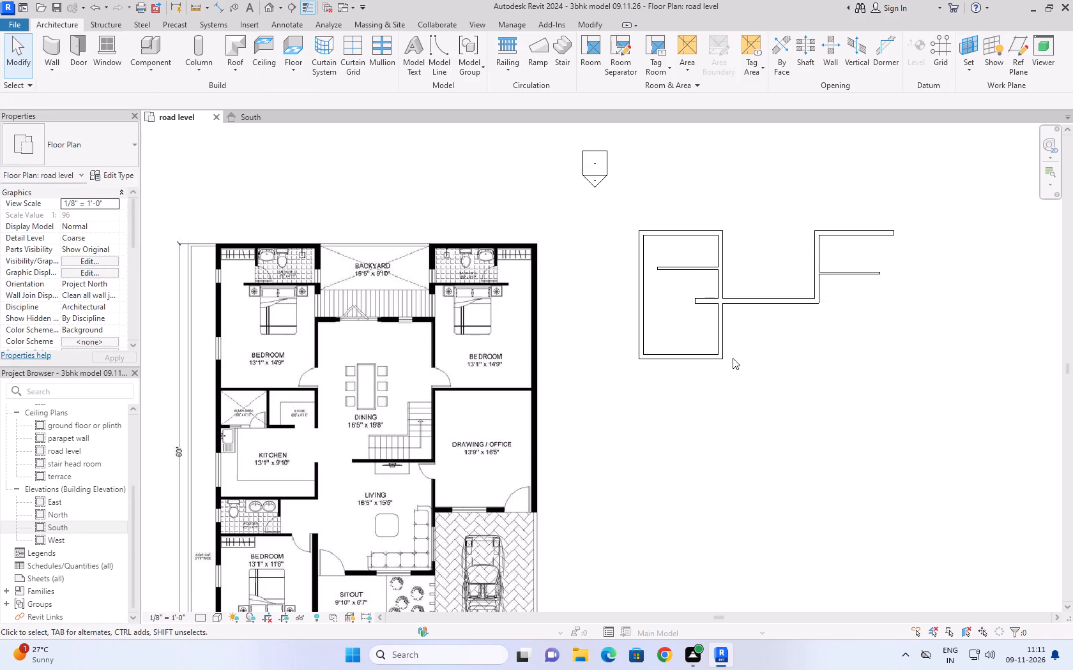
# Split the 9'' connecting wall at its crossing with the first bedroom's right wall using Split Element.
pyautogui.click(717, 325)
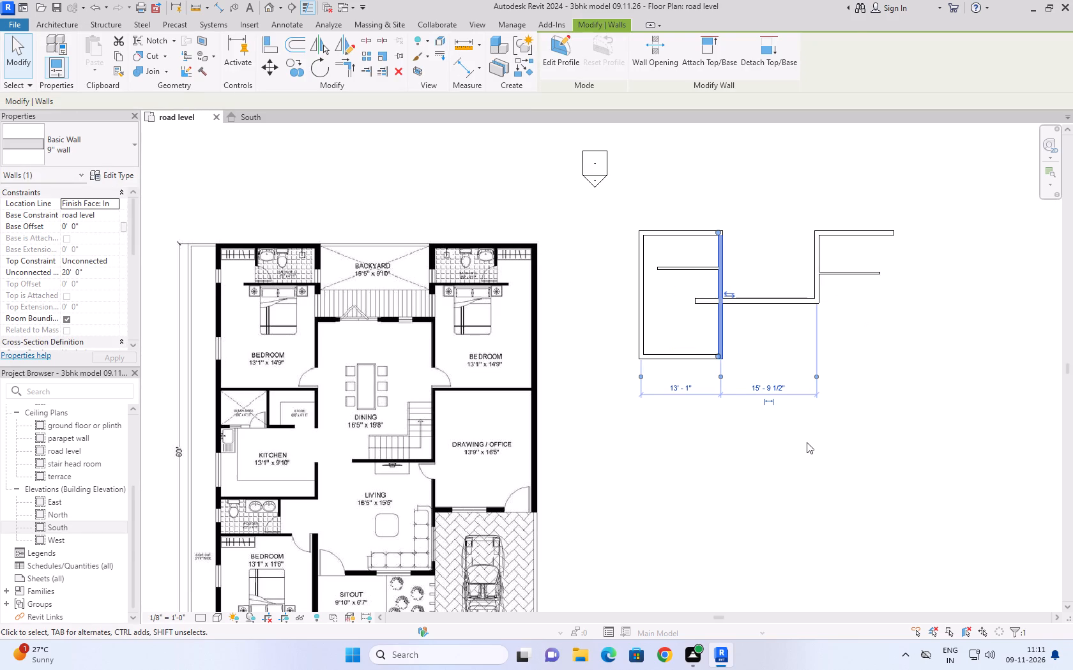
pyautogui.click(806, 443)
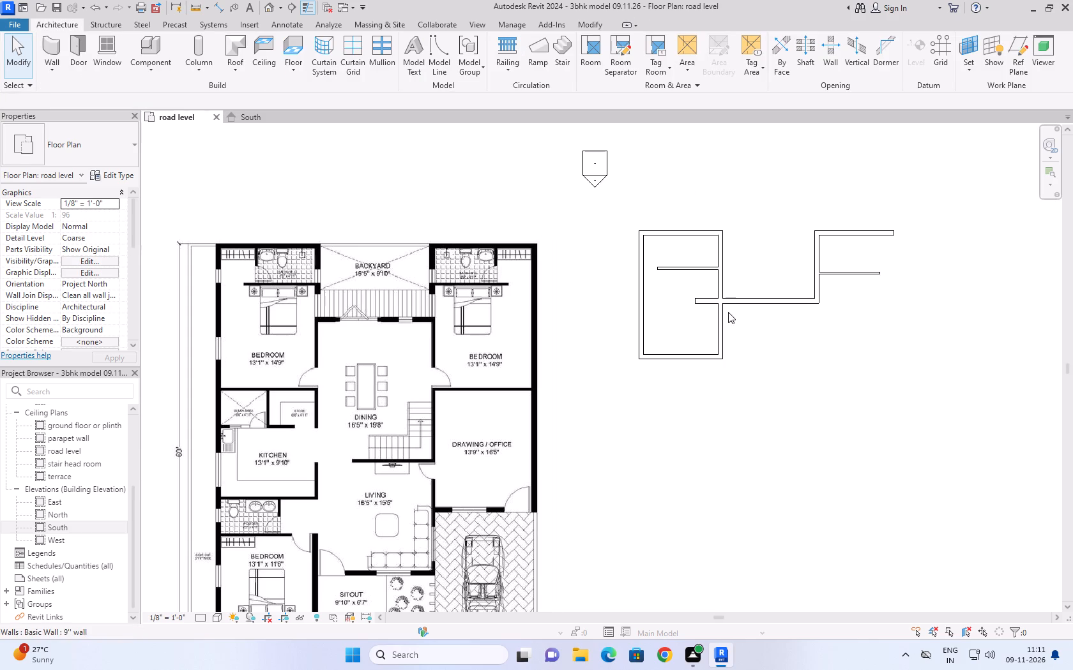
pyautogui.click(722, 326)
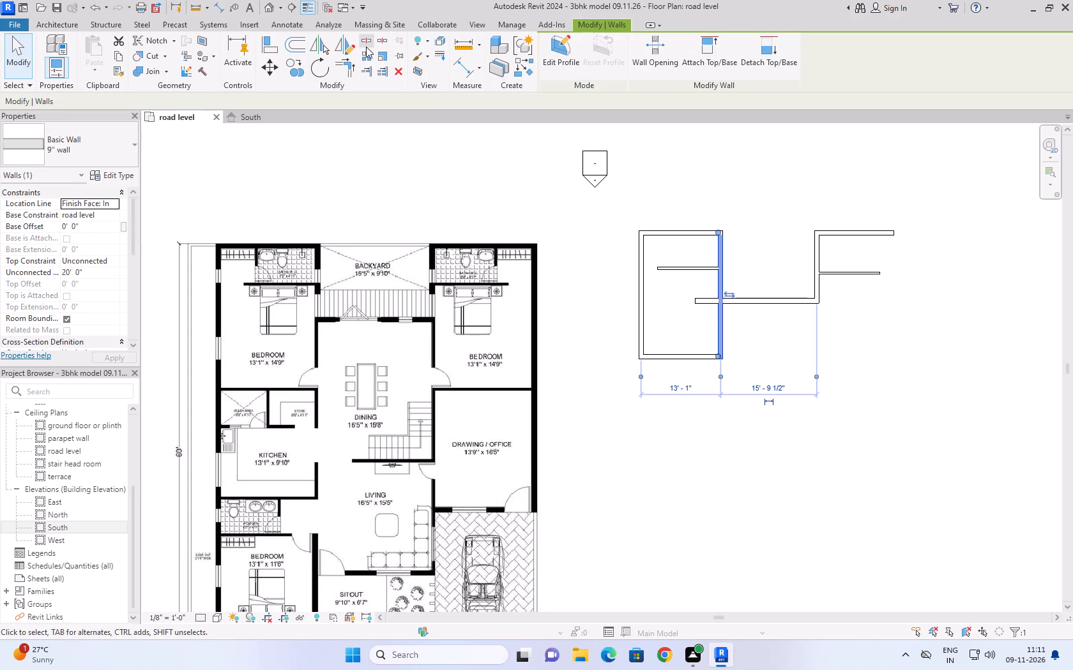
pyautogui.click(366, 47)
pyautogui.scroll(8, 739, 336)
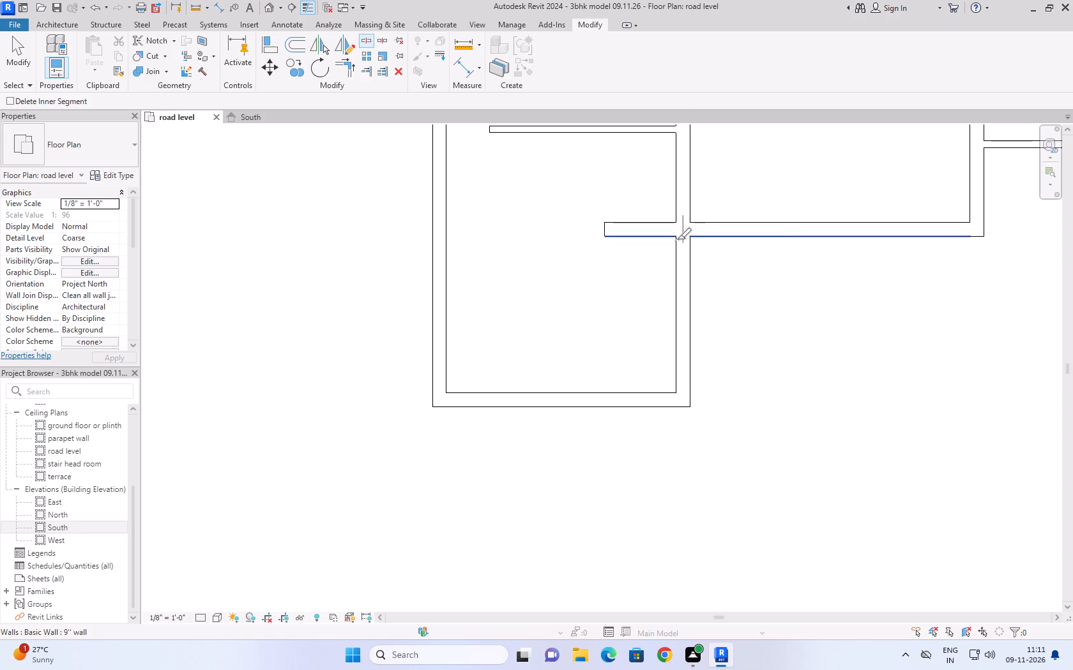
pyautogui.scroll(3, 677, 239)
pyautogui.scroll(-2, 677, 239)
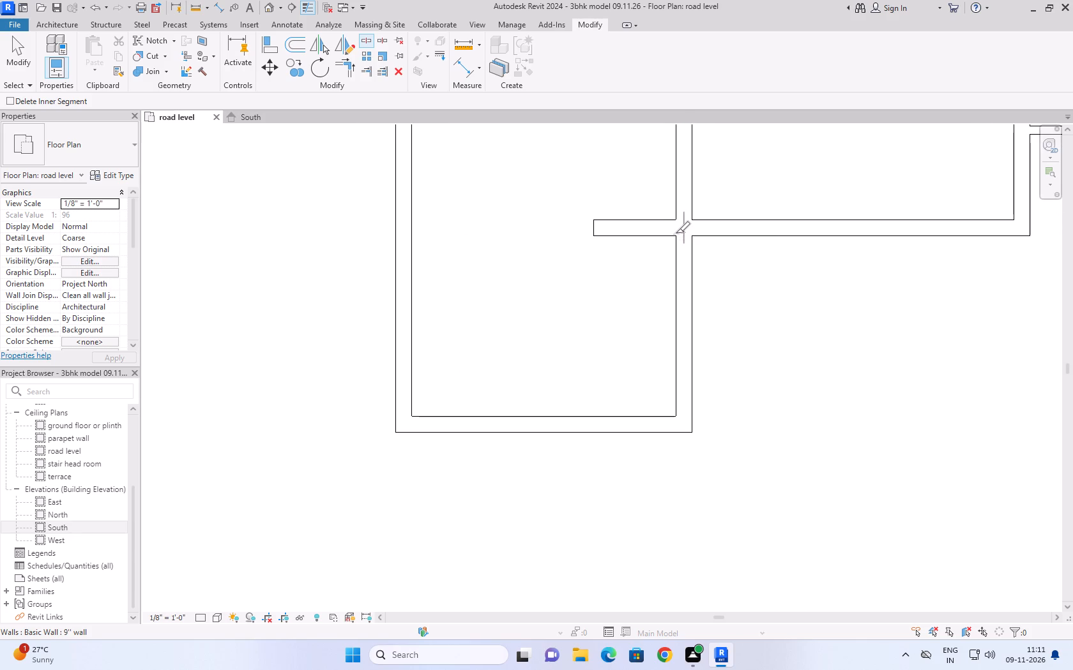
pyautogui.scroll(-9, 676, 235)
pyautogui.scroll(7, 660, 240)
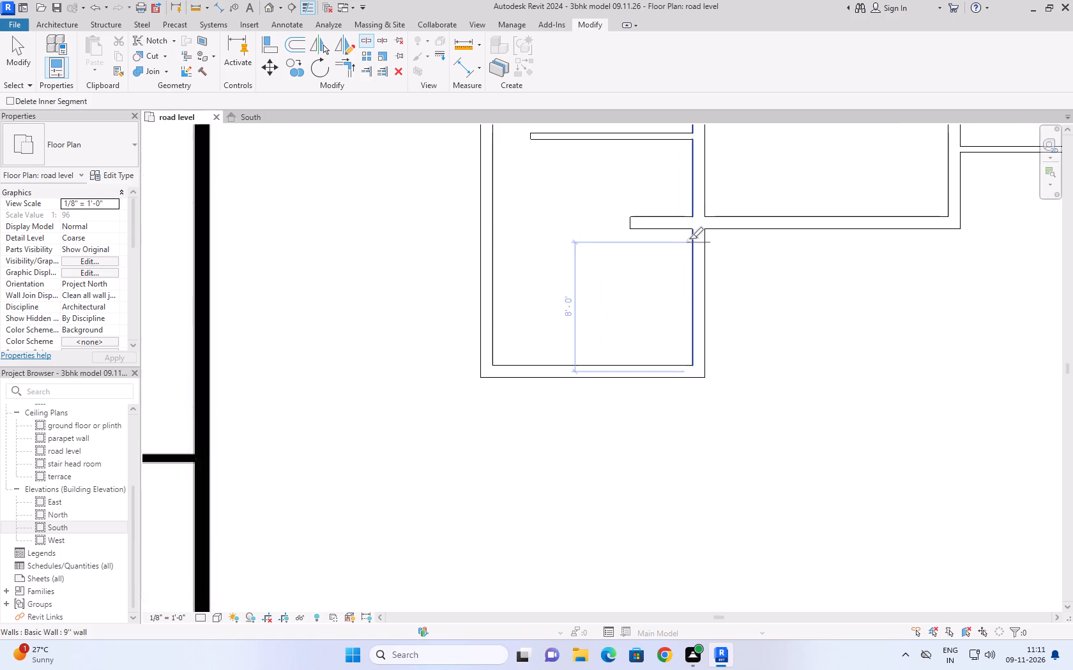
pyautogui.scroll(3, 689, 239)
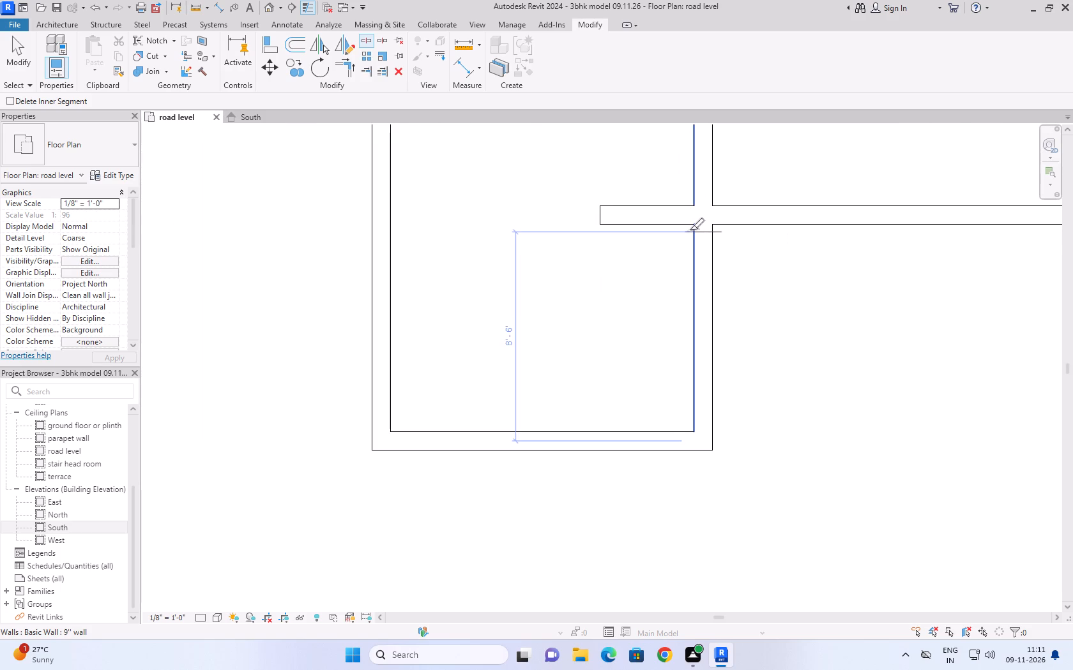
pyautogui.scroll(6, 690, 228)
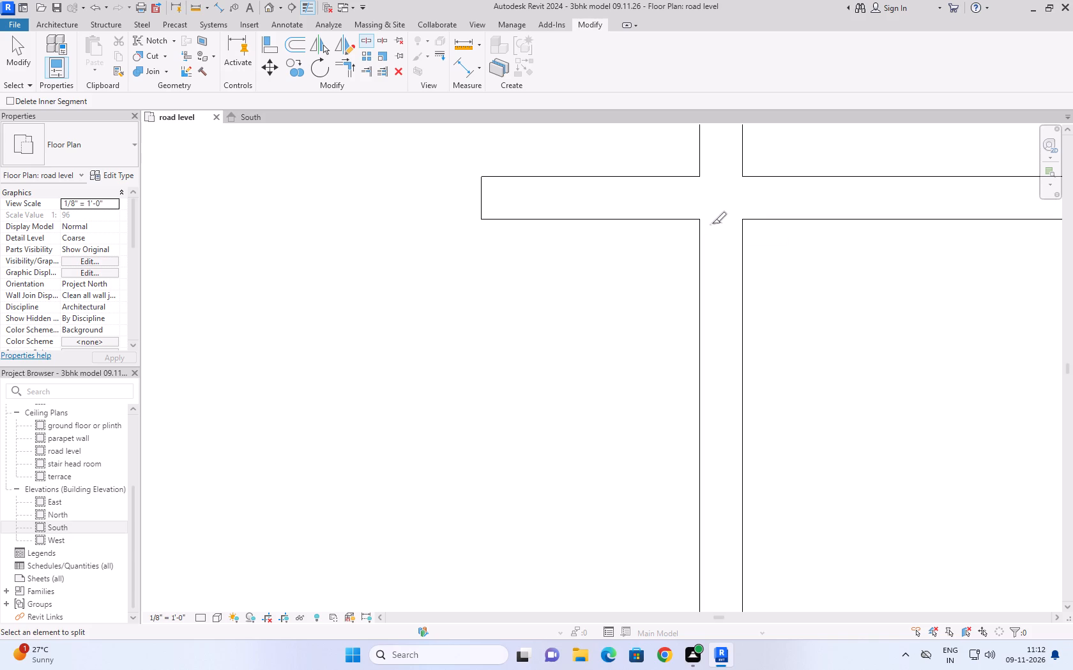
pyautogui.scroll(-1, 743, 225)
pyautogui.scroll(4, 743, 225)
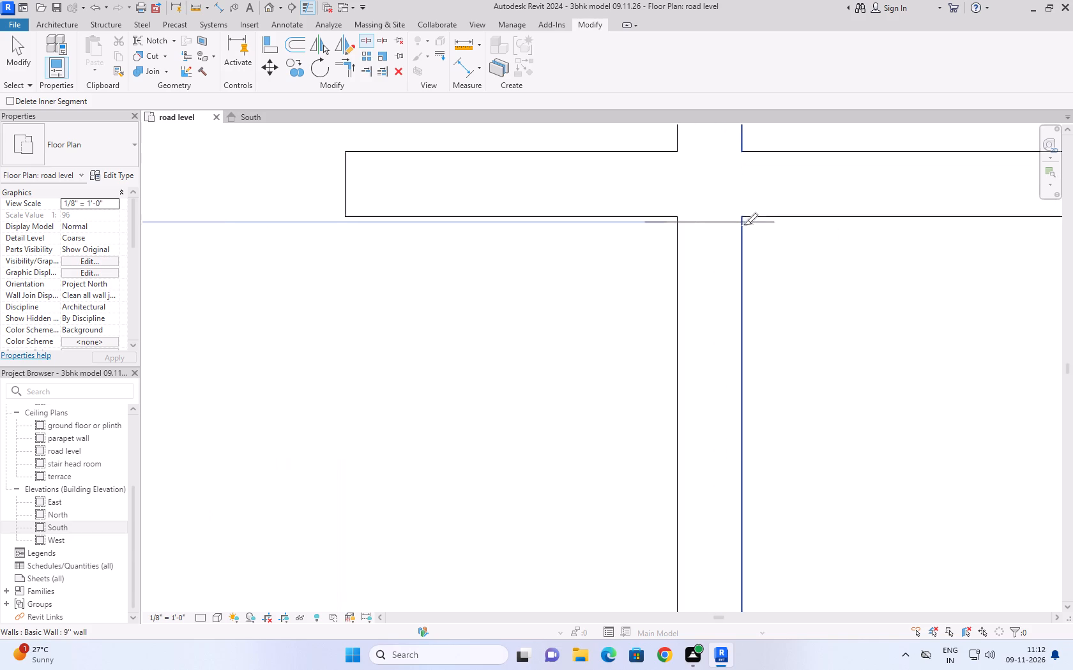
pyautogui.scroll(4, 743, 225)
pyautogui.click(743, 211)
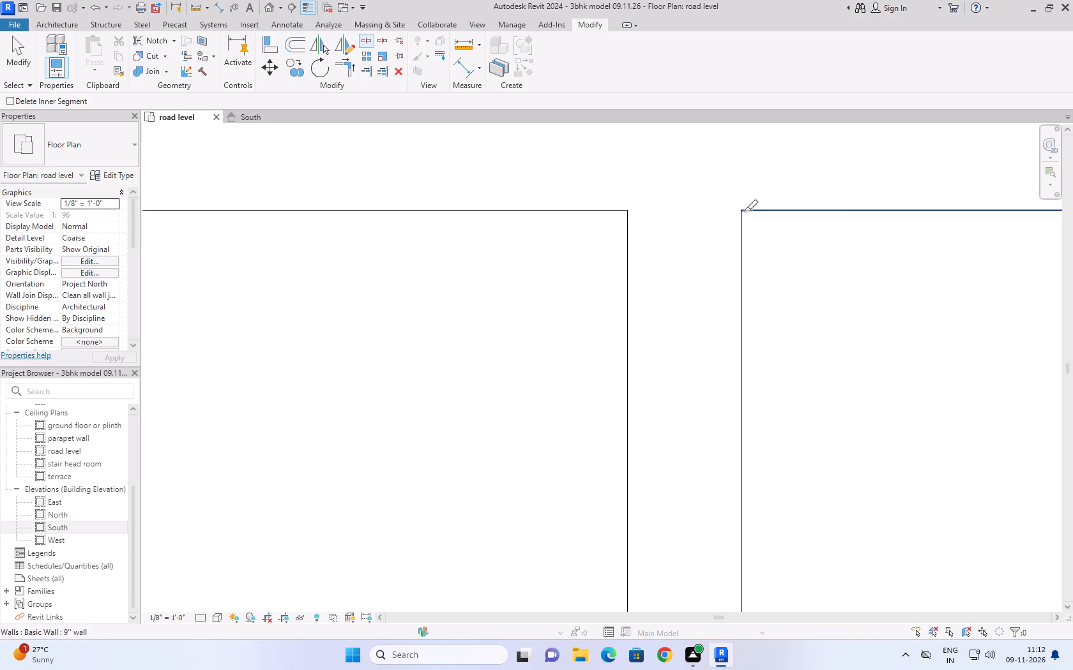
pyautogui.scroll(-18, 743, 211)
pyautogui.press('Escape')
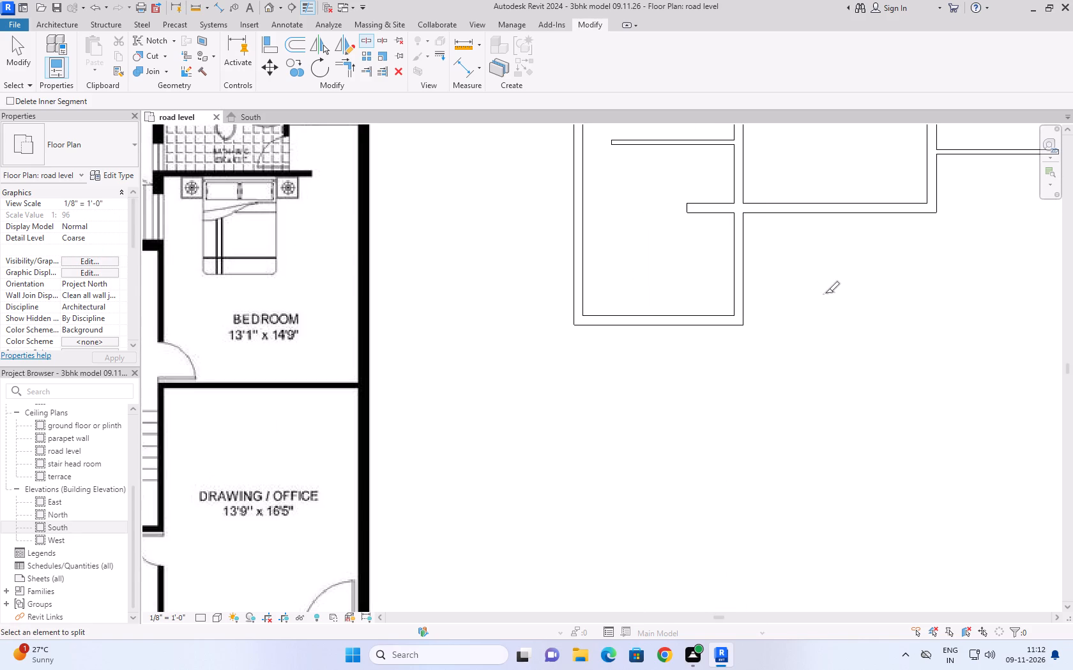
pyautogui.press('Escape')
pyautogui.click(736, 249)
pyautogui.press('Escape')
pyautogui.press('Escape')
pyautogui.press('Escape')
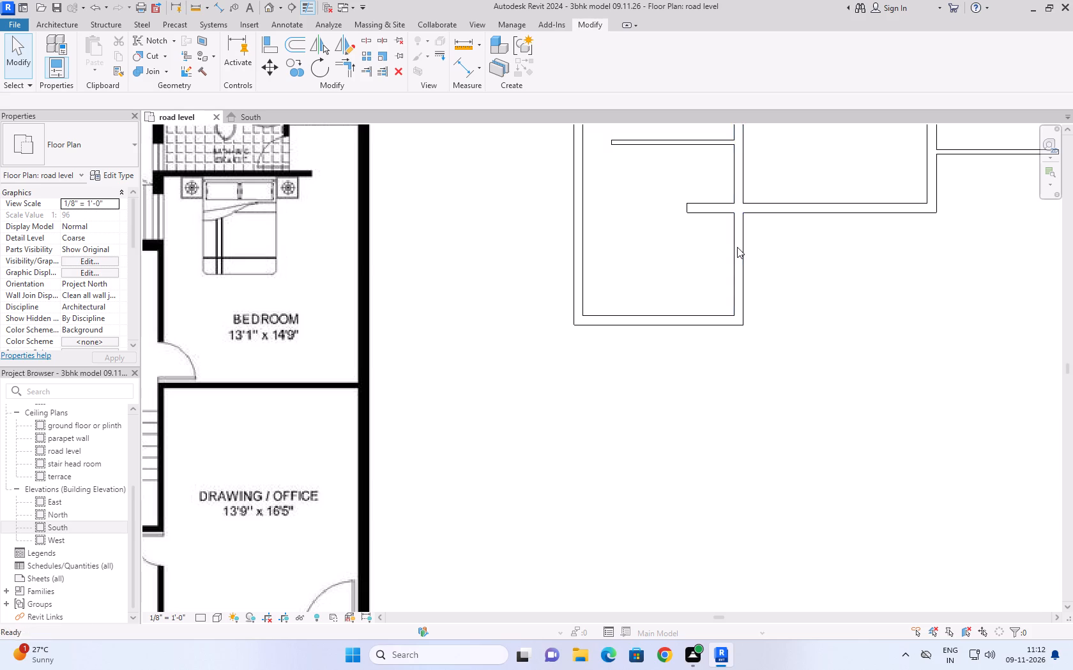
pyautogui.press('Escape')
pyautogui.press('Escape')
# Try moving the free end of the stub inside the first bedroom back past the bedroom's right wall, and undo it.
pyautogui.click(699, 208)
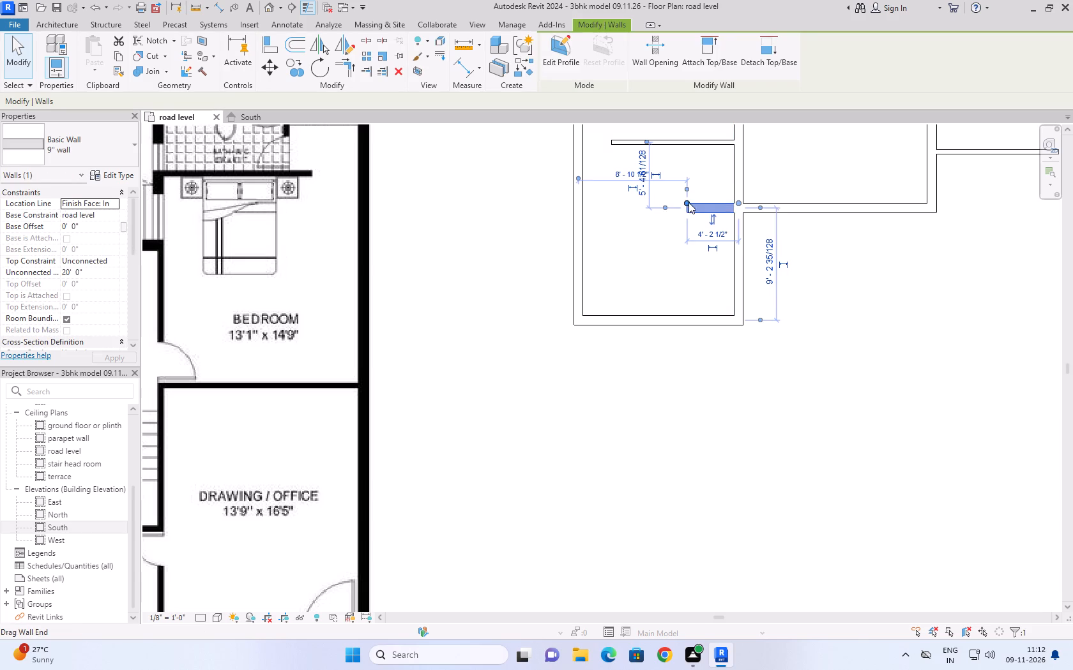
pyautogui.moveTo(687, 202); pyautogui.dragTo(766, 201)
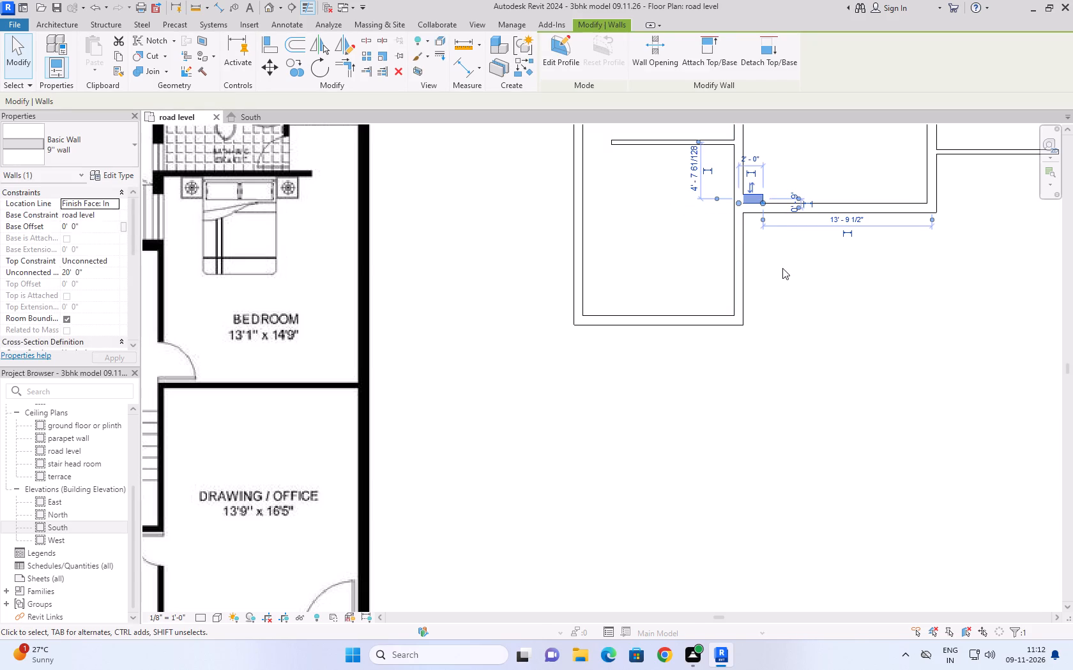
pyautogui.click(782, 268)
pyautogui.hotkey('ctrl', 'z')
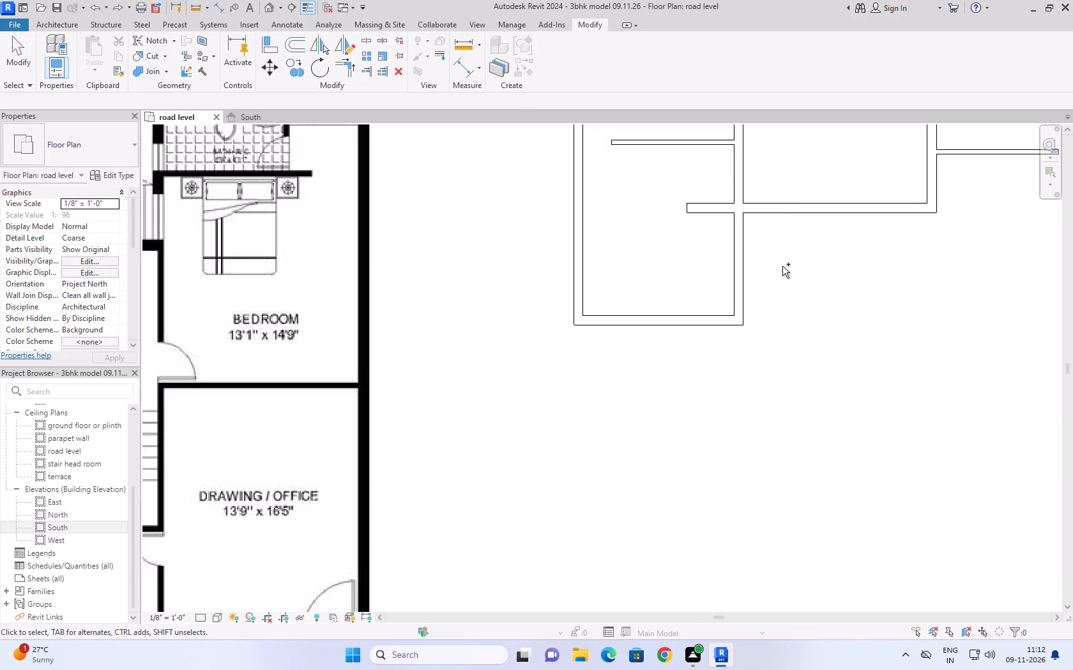
# Split the first bedroom's right 9'' wall just below the lower face of the connecting wall.
pyautogui.click(743, 227)
pyautogui.press('Escape')
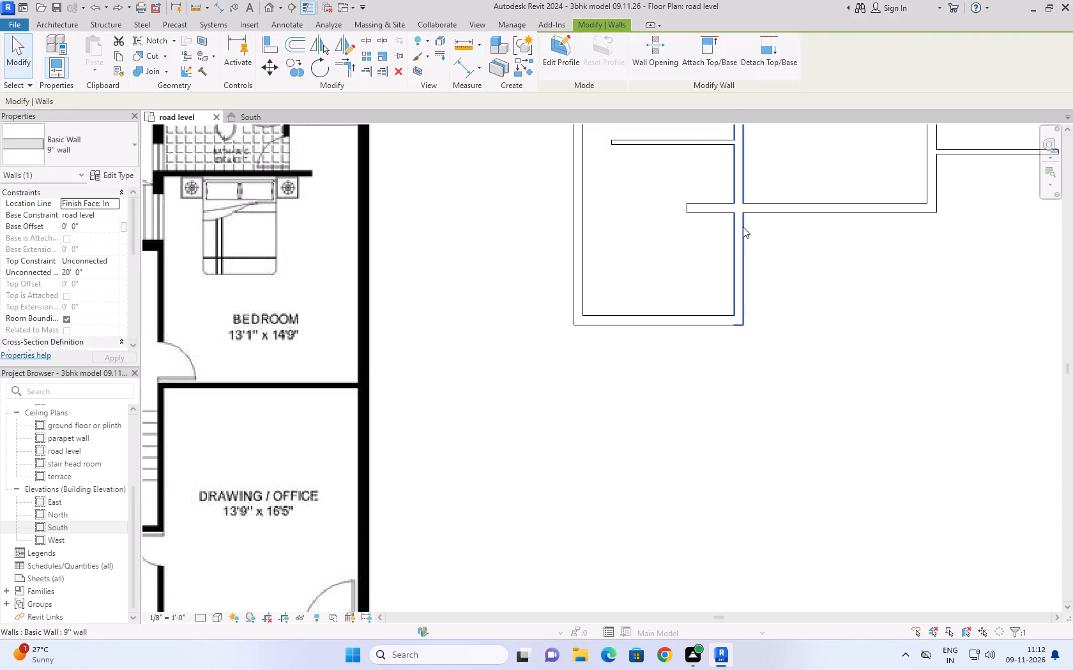
pyautogui.click(742, 227)
pyautogui.click(367, 35)
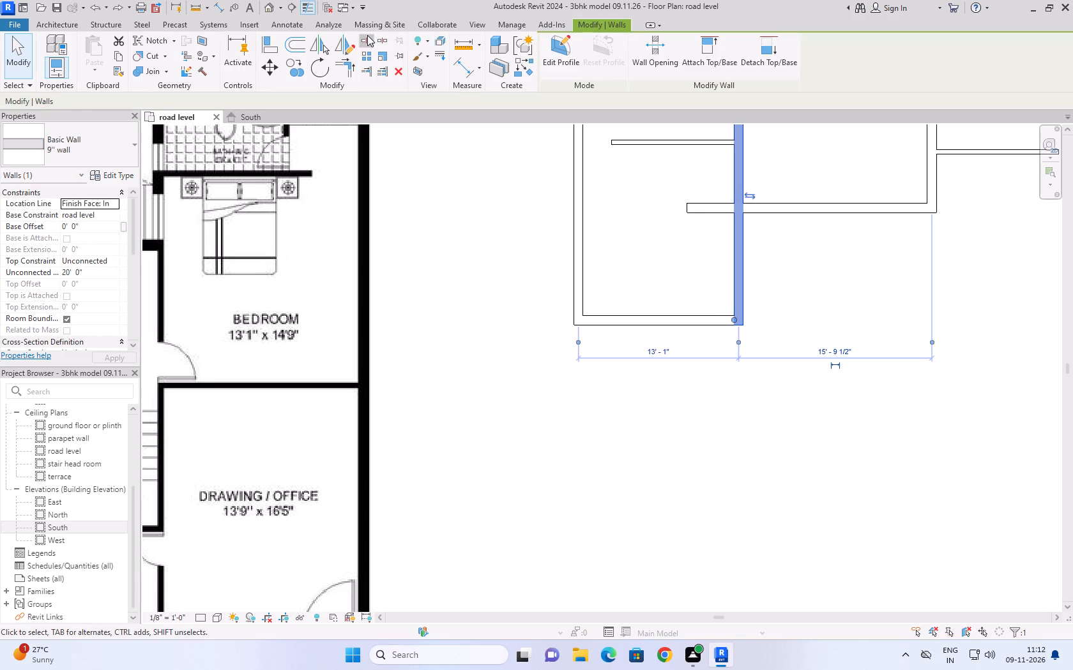
pyautogui.scroll(13, 749, 202)
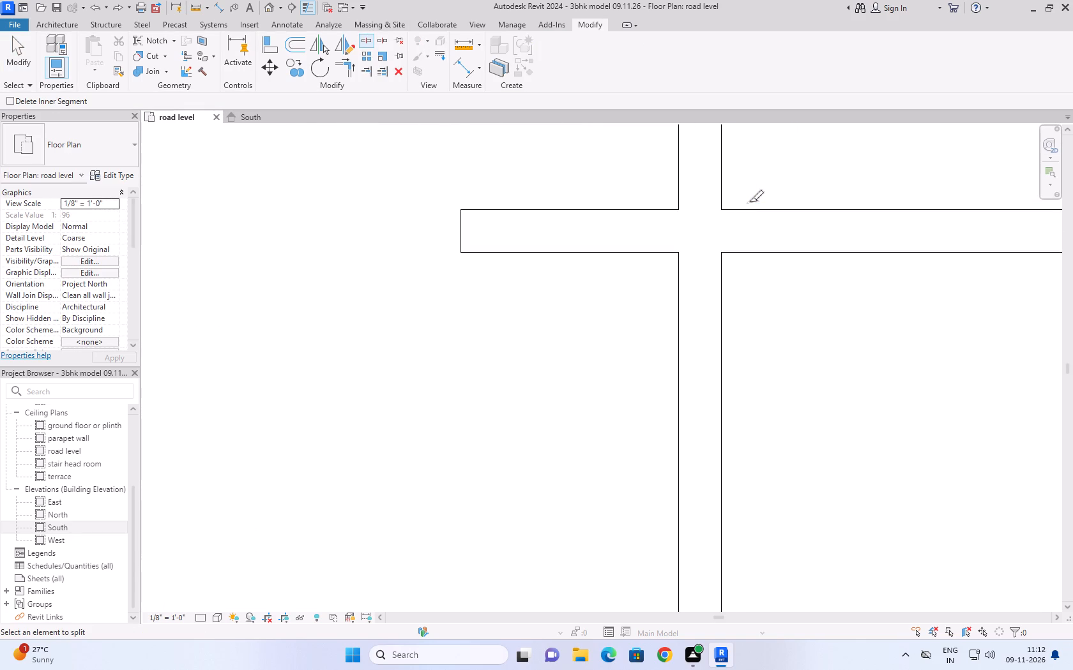
pyautogui.scroll(2, 749, 202)
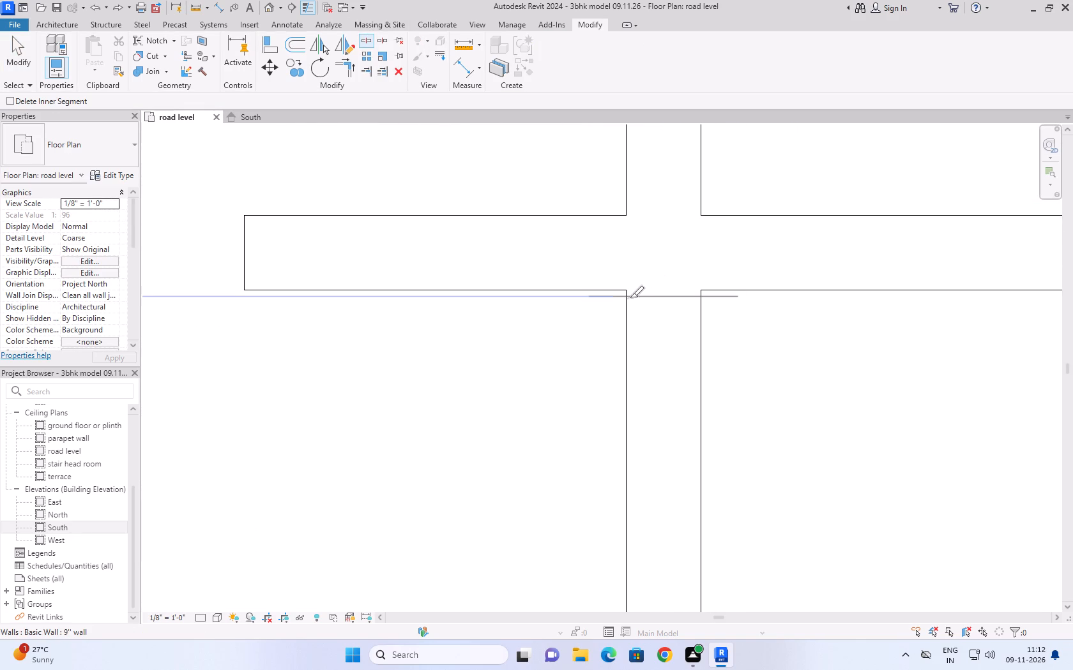
pyautogui.click(629, 298)
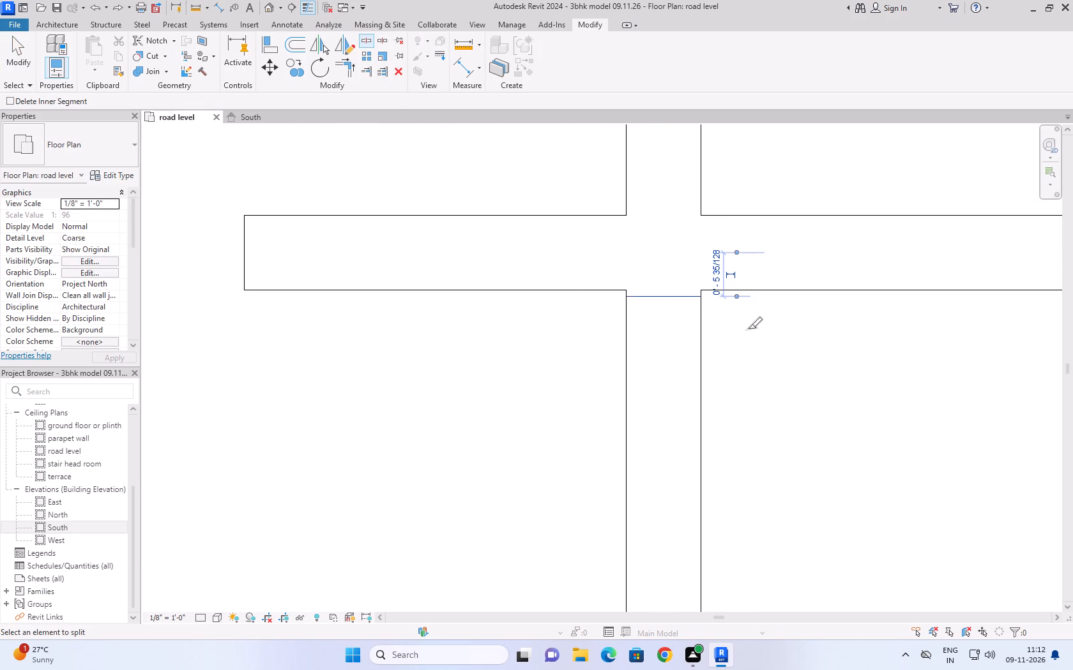
pyautogui.press('Escape')
pyautogui.press('Escape')
pyautogui.press('Escape')
pyautogui.scroll(-12, 757, 328)
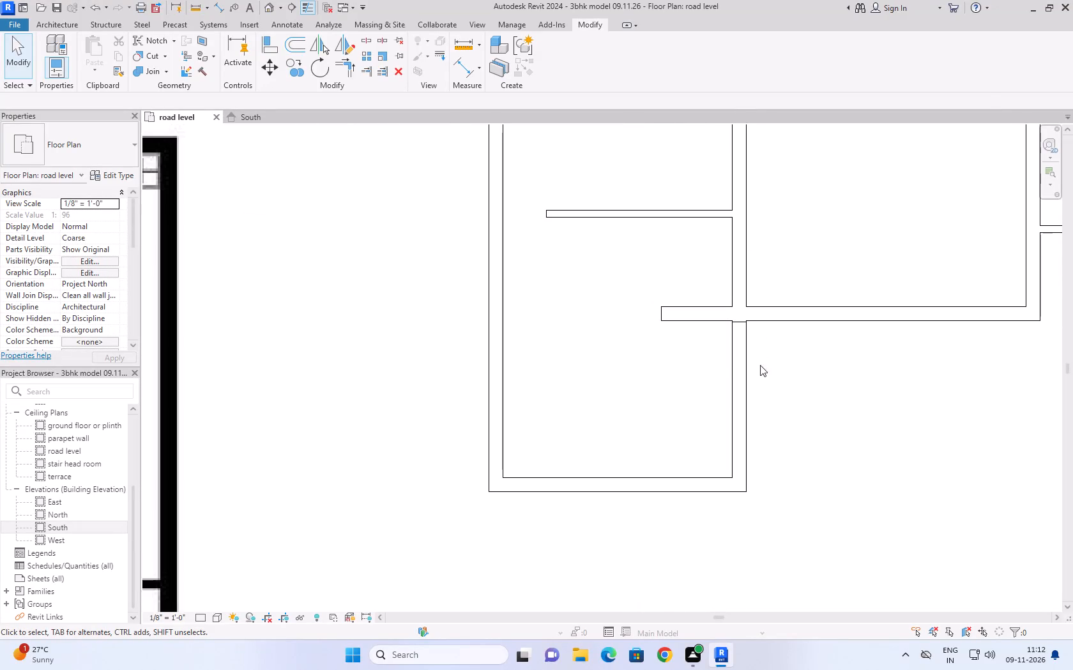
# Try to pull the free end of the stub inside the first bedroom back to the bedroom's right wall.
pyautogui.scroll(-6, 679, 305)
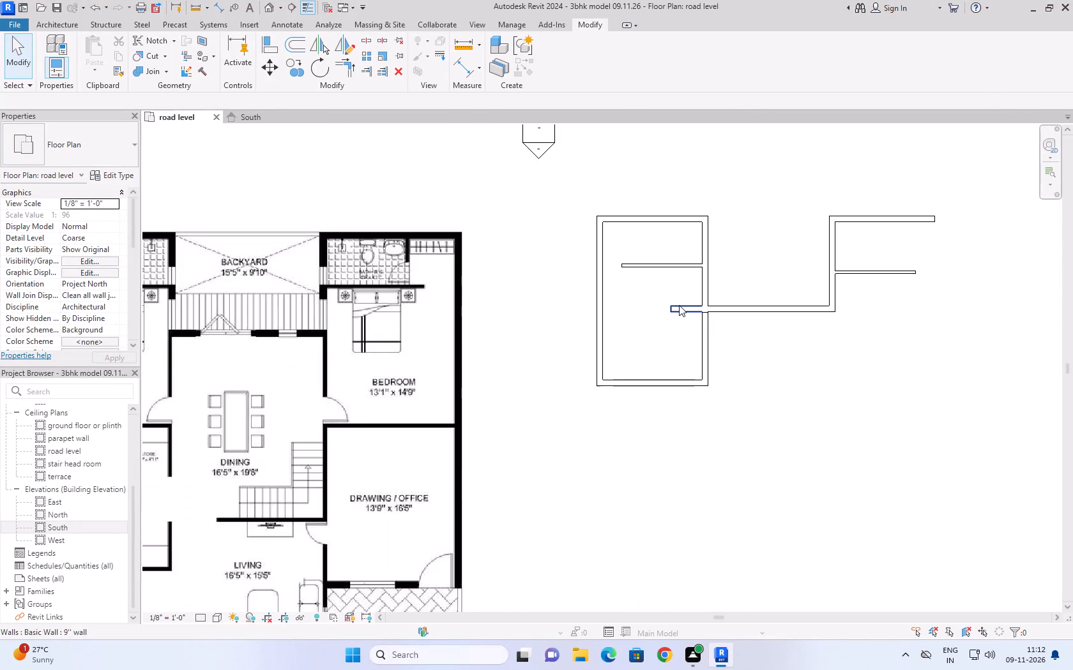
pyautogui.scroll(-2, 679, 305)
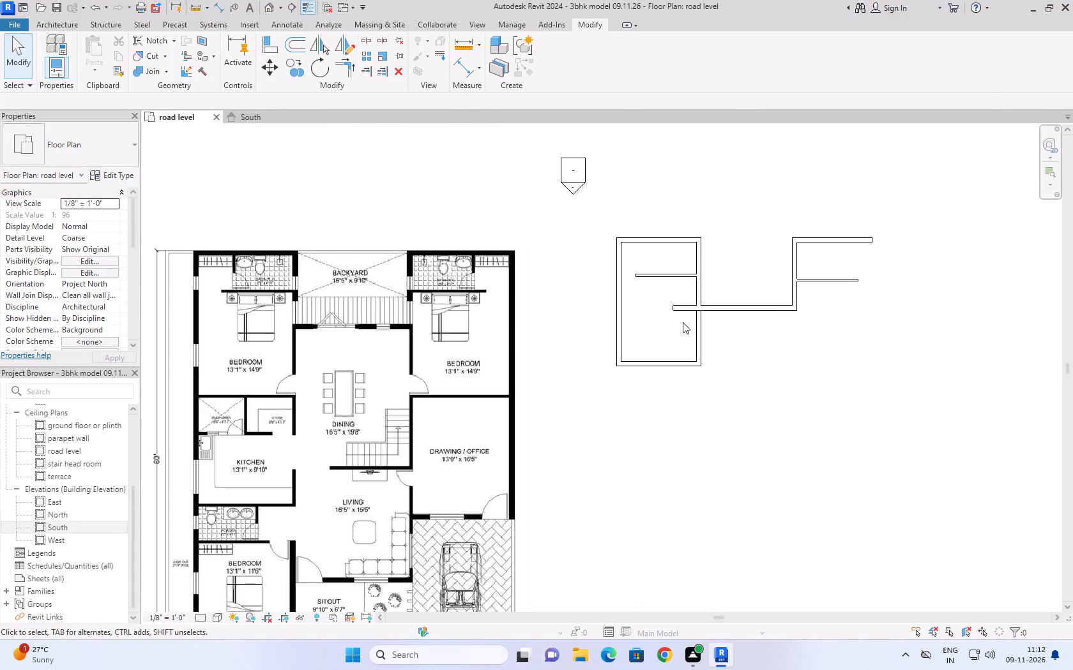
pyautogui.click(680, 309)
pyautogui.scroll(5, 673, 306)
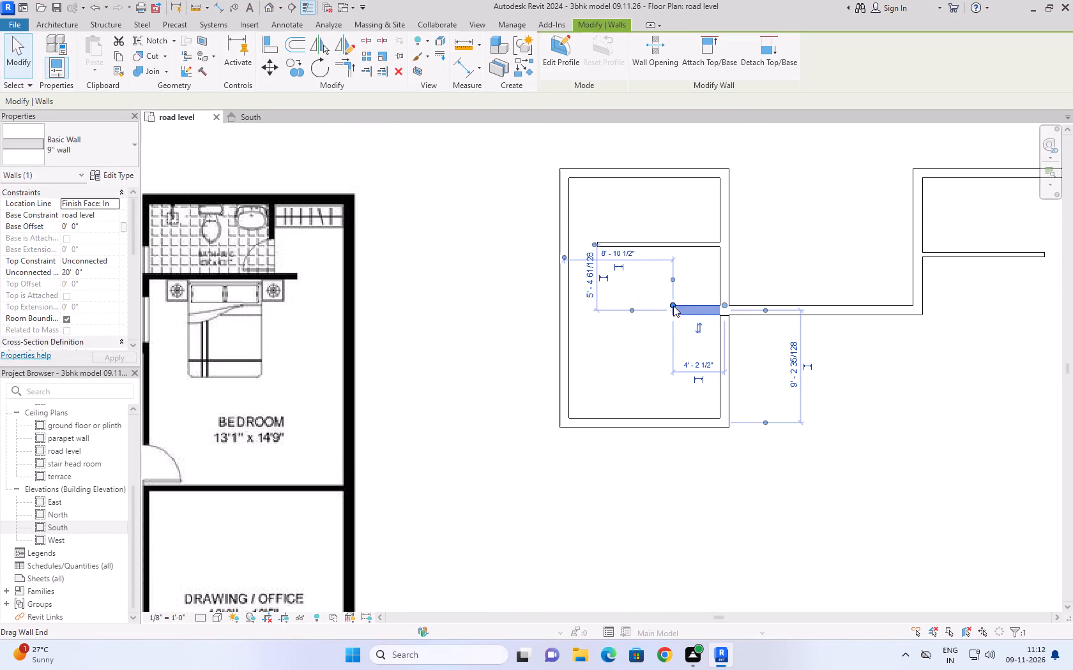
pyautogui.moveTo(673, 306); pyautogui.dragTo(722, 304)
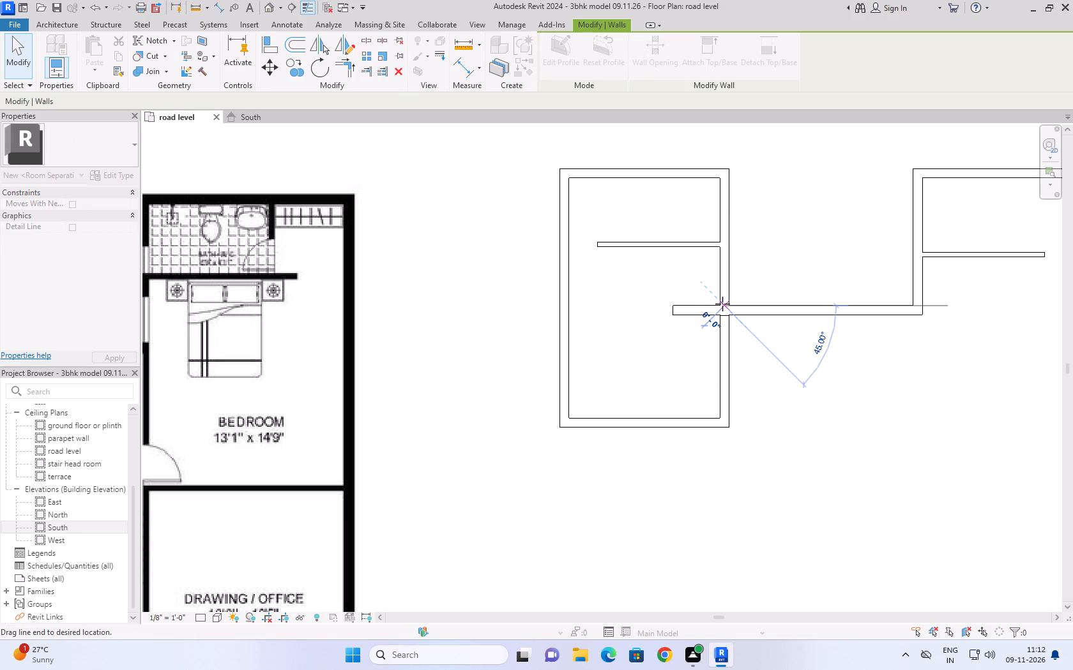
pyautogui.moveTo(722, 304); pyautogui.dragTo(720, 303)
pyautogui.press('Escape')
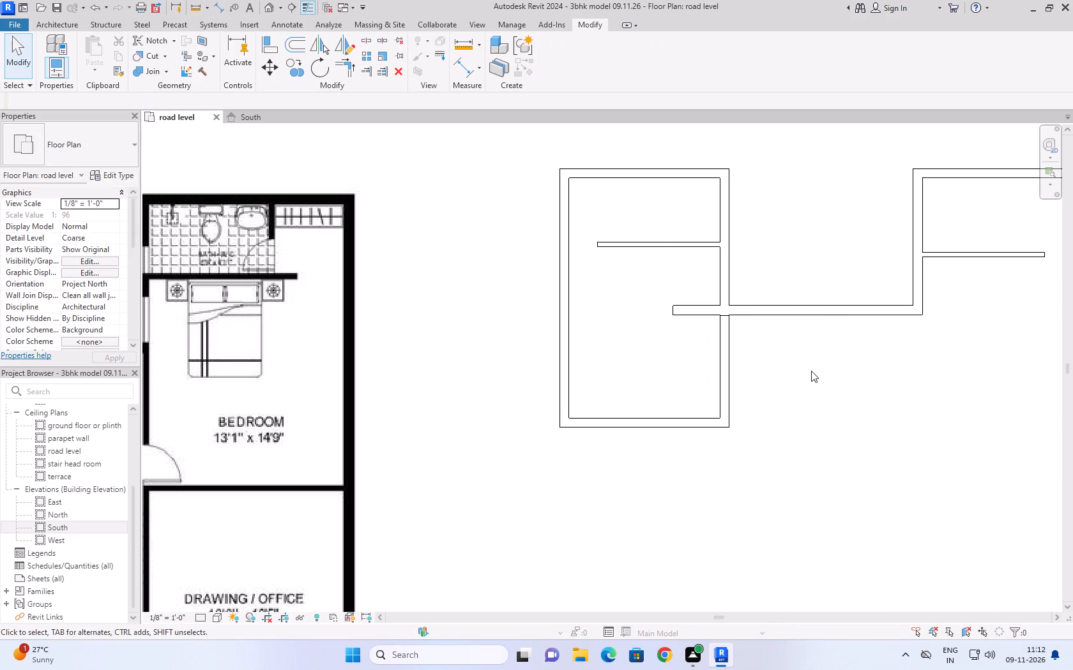
# Delete both pieces of the 9'' connecting wall: the run between the bedrooms and the stub inside the first bedroom.
pyautogui.click(749, 305)
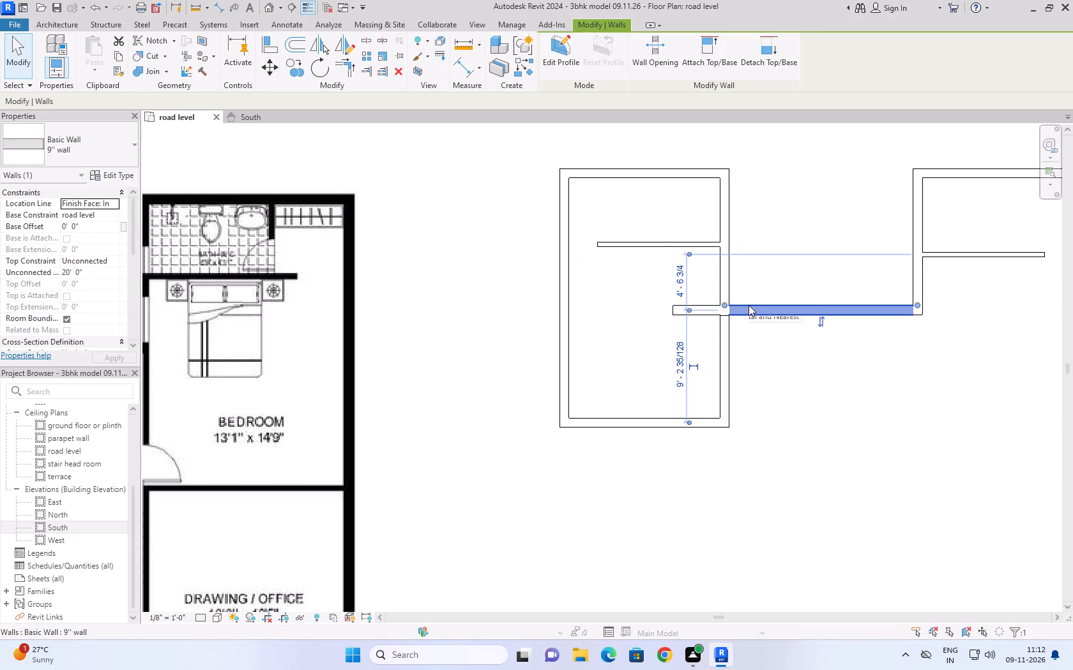
pyautogui.press('Delete')
pyautogui.click(692, 309)
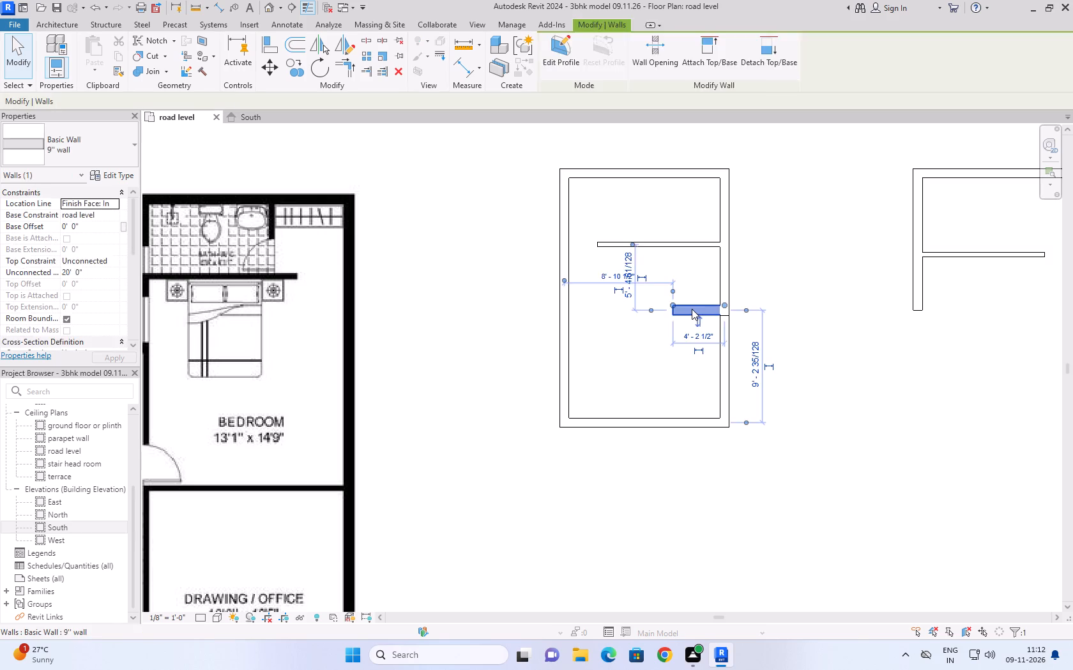
pyautogui.press('Delete')
# Draw a 9'' wall about 15'-9 1/2'' long from the lower end of the second bedroom's left wall to the first bedroom's right wall.
pyautogui.scroll(-3, 779, 331)
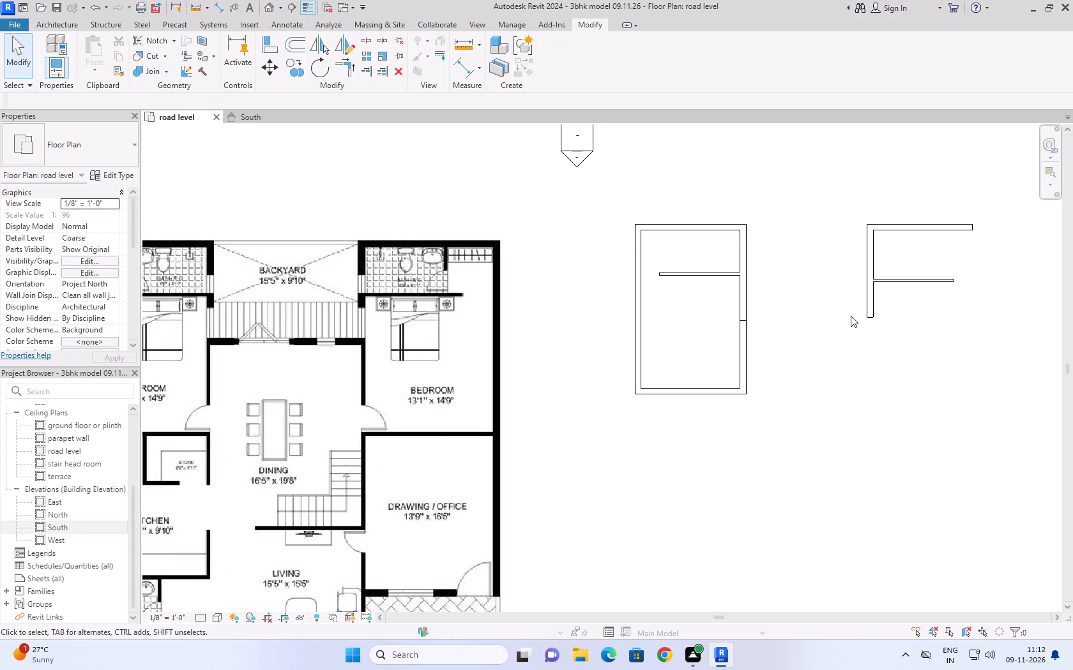
pyautogui.scroll(1, 853, 316)
pyautogui.scroll(-3, 853, 316)
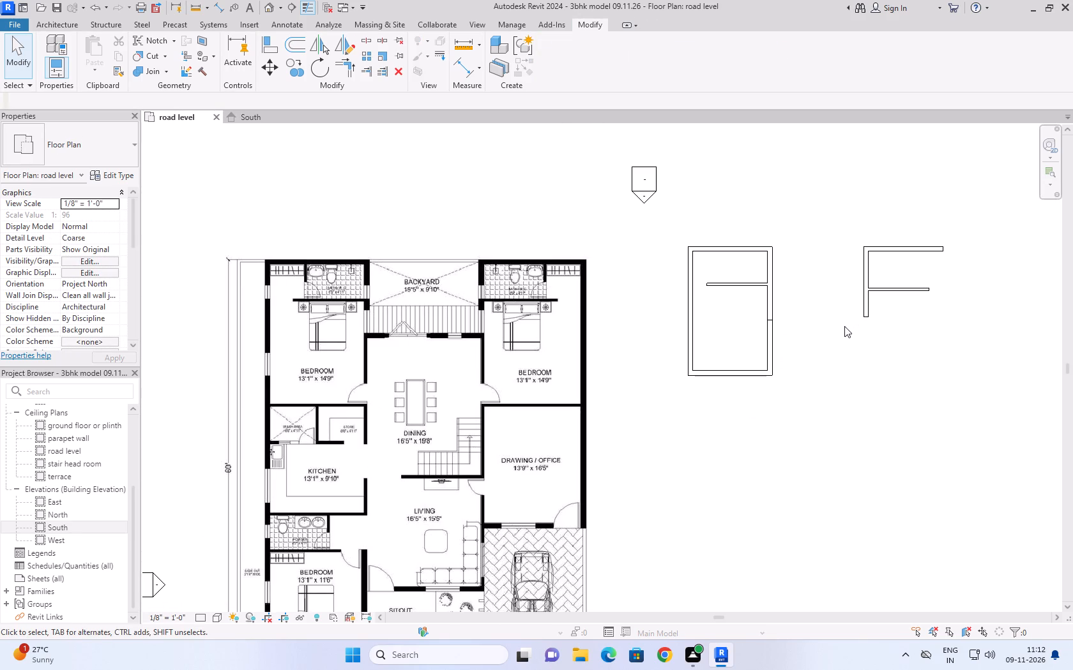
pyautogui.click(864, 305)
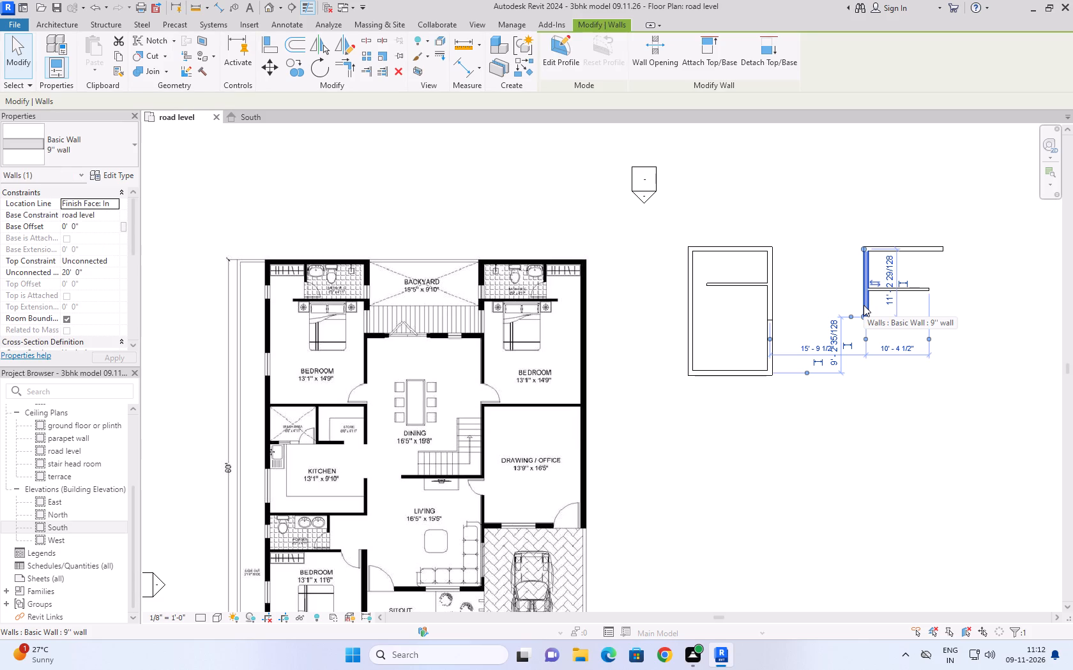
pyautogui.press('v')
pyautogui.write('cs')
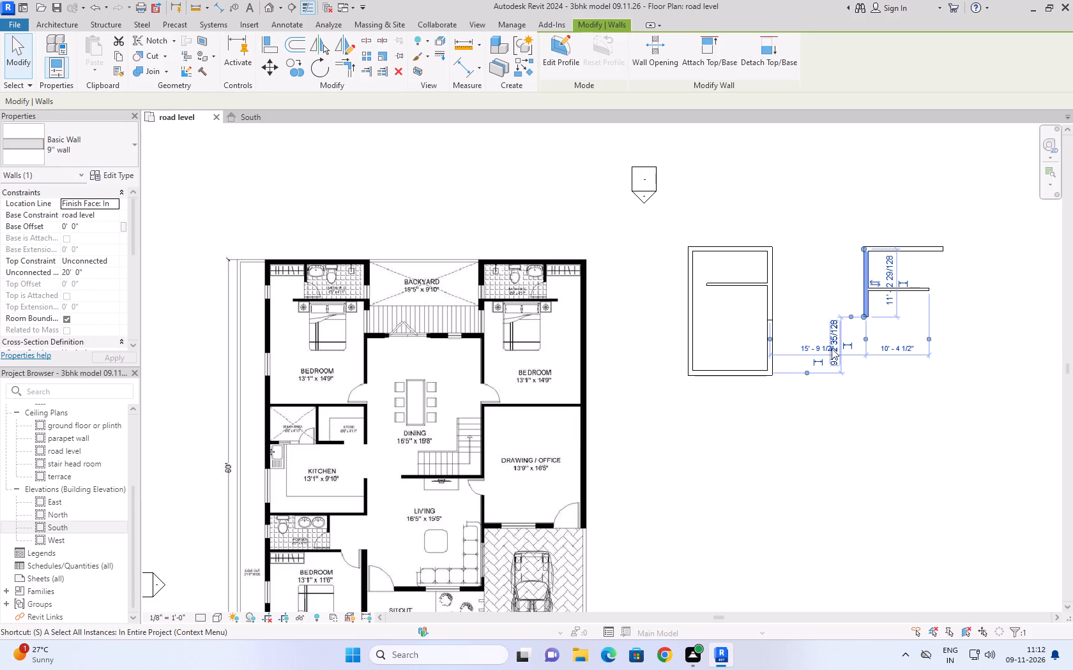
pyautogui.click(837, 377)
pyautogui.click(866, 318)
pyautogui.write('cs')
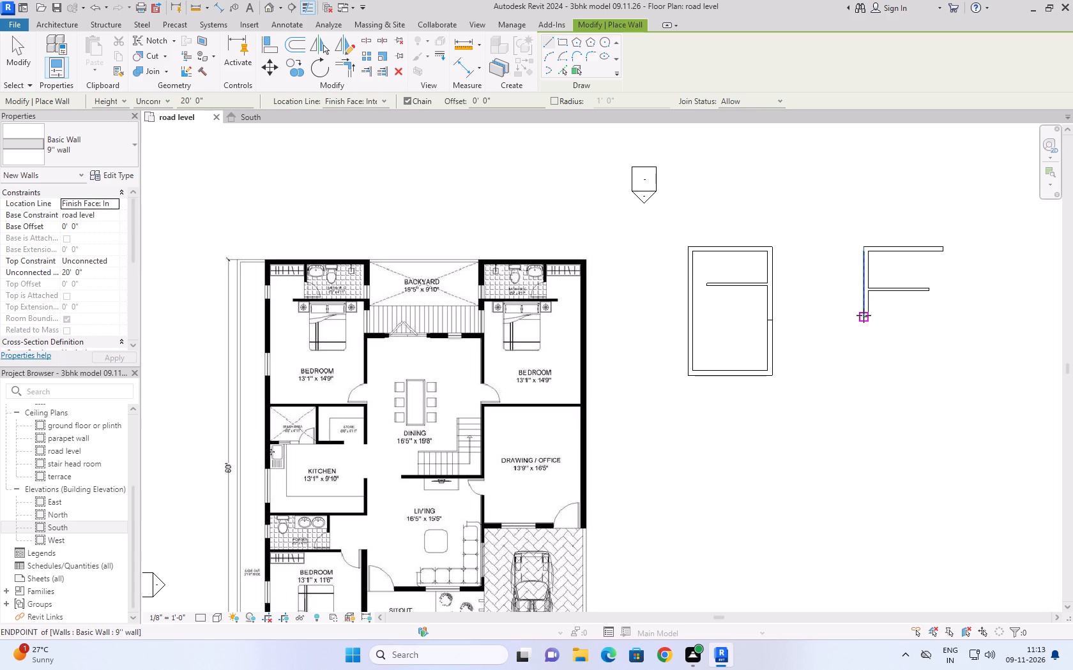
pyautogui.click(864, 315)
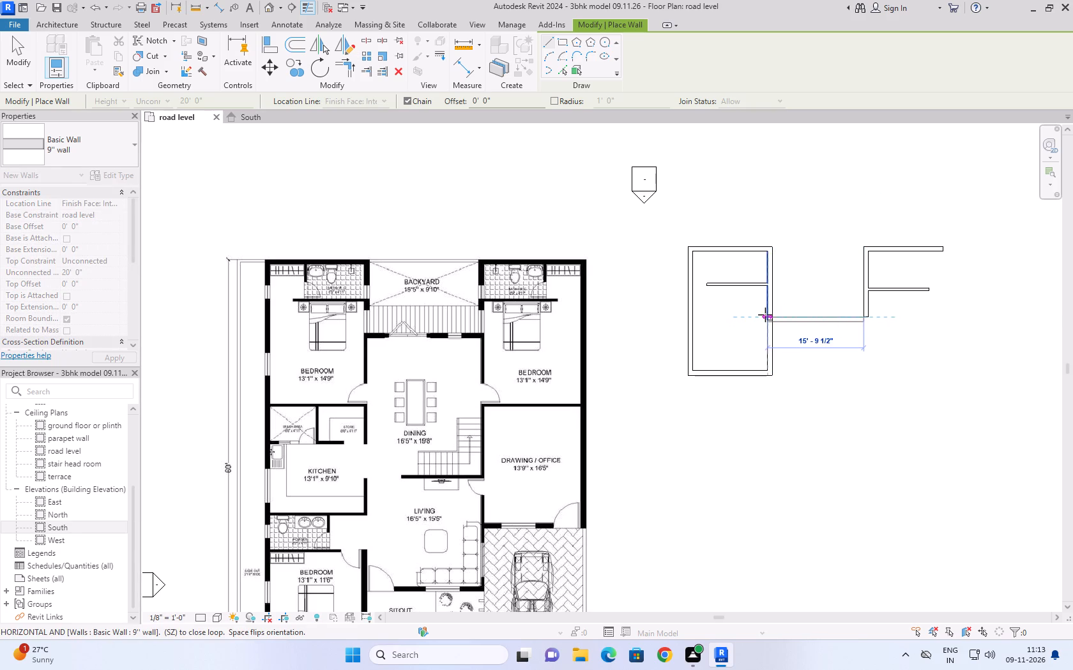
pyautogui.scroll(12, 765, 315)
pyautogui.middleClick(765, 315)
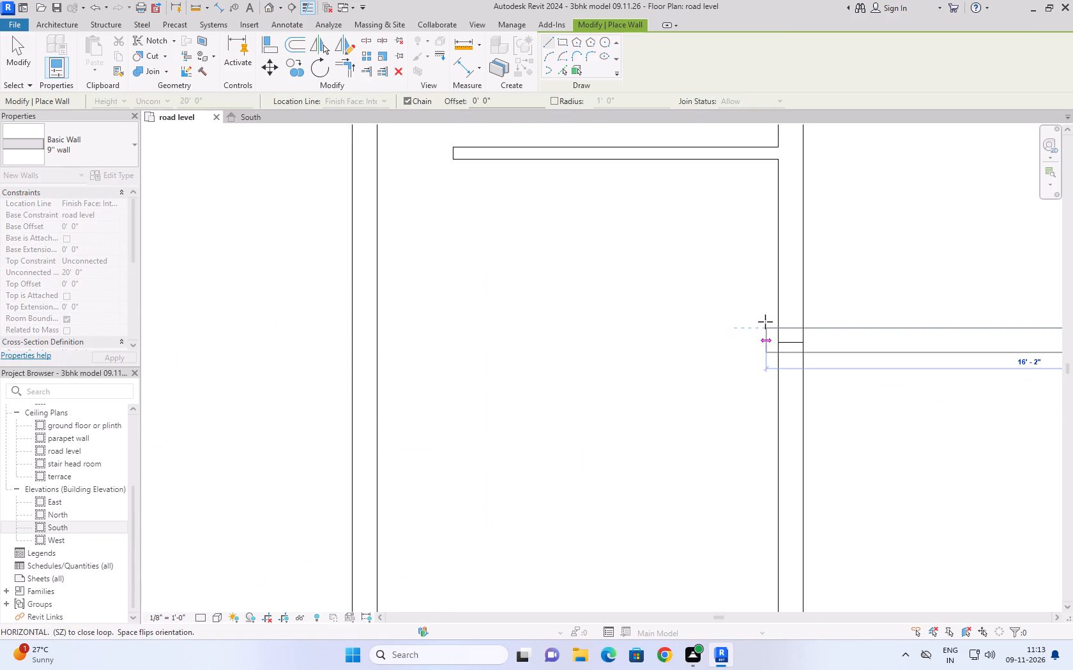
pyautogui.click(776, 323)
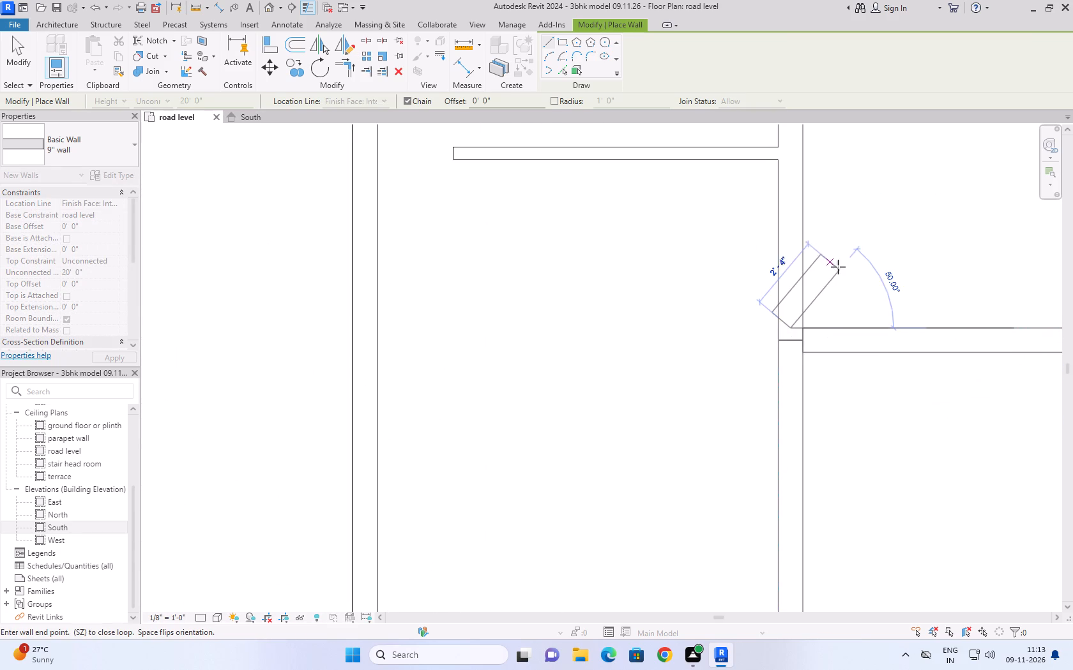
pyautogui.press('Escape')
pyautogui.scroll(-4, 823, 409)
pyautogui.press('Escape')
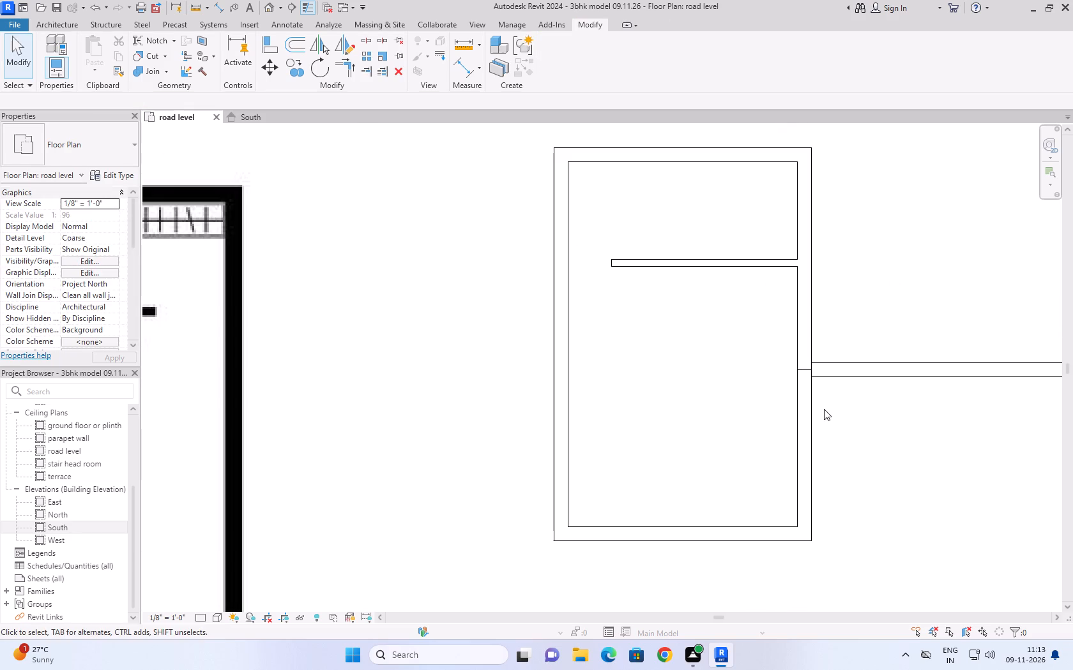
# Shorten the lower piece of the first bedroom's right wall by pulling its upper end down, leaving a gap below the connecting wall.
pyautogui.click(798, 412)
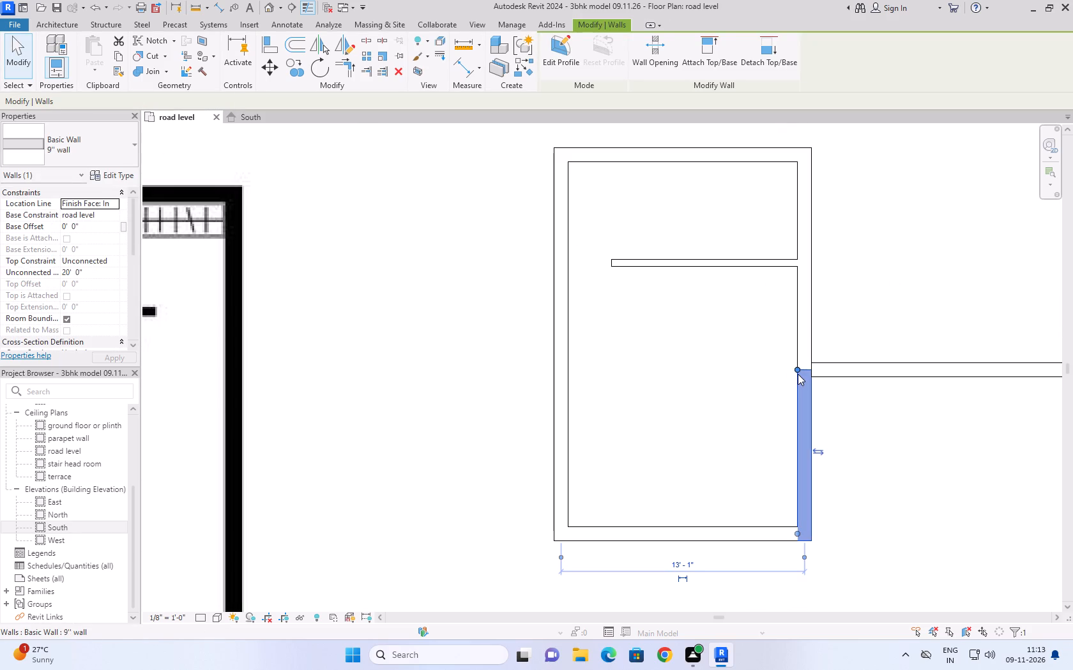
pyautogui.moveTo(798, 371); pyautogui.dragTo(797, 407)
pyautogui.click(888, 405)
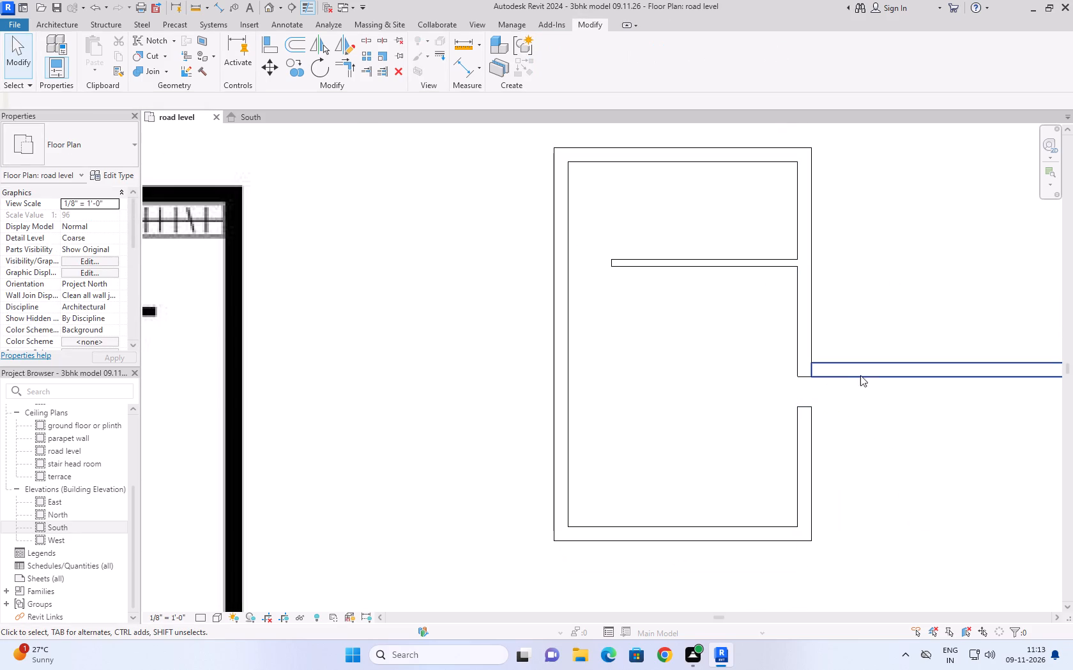
# Try to extend the connecting 9'' wall's end to the inner face of the first bedroom's right wall.
pyautogui.click(855, 371)
pyautogui.moveTo(803, 362); pyautogui.dragTo(795, 361)
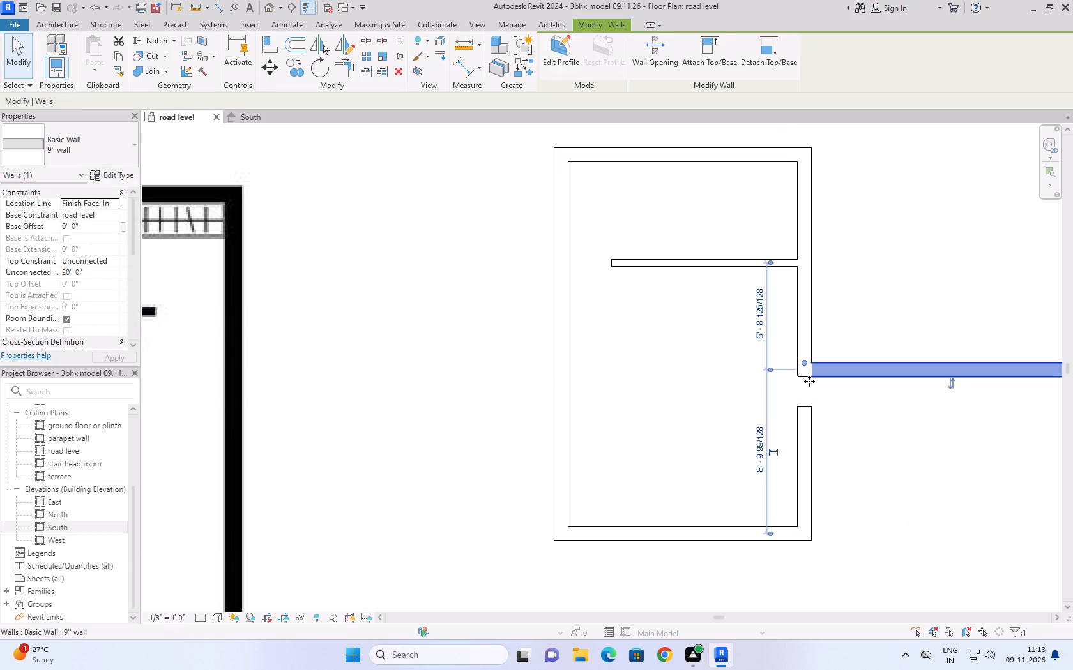
pyautogui.click(848, 393)
# Change the lower piece of the first bedroom's right wall to the 4.5'' wall type.
pyautogui.scroll(-7, 848, 393)
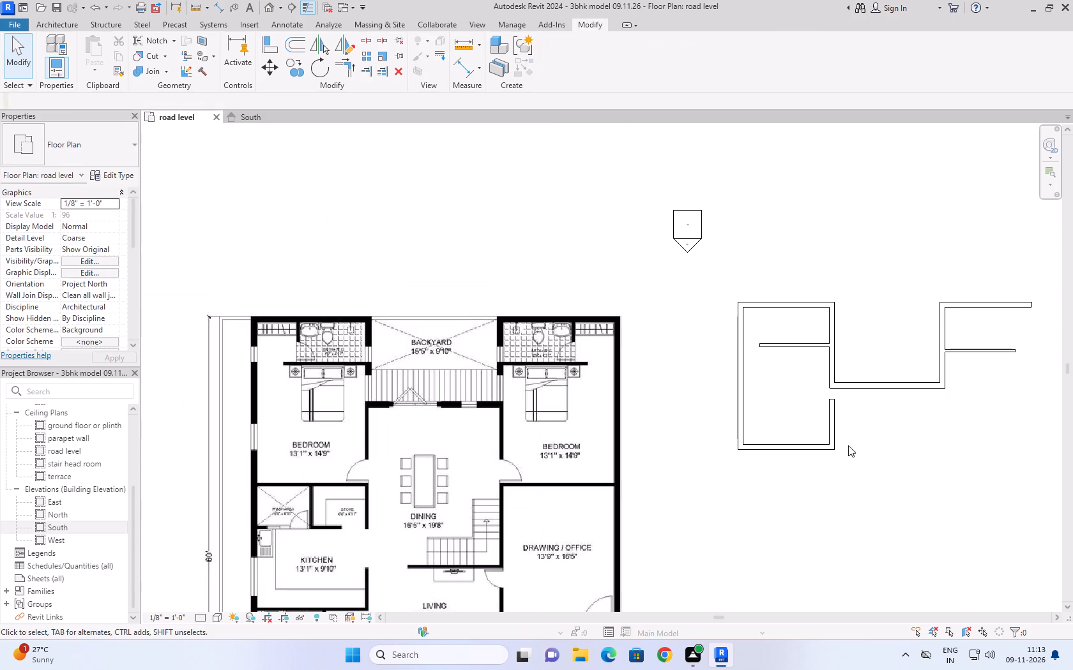
pyautogui.scroll(1, 854, 479)
pyautogui.scroll(-2, 854, 479)
pyautogui.click(836, 418)
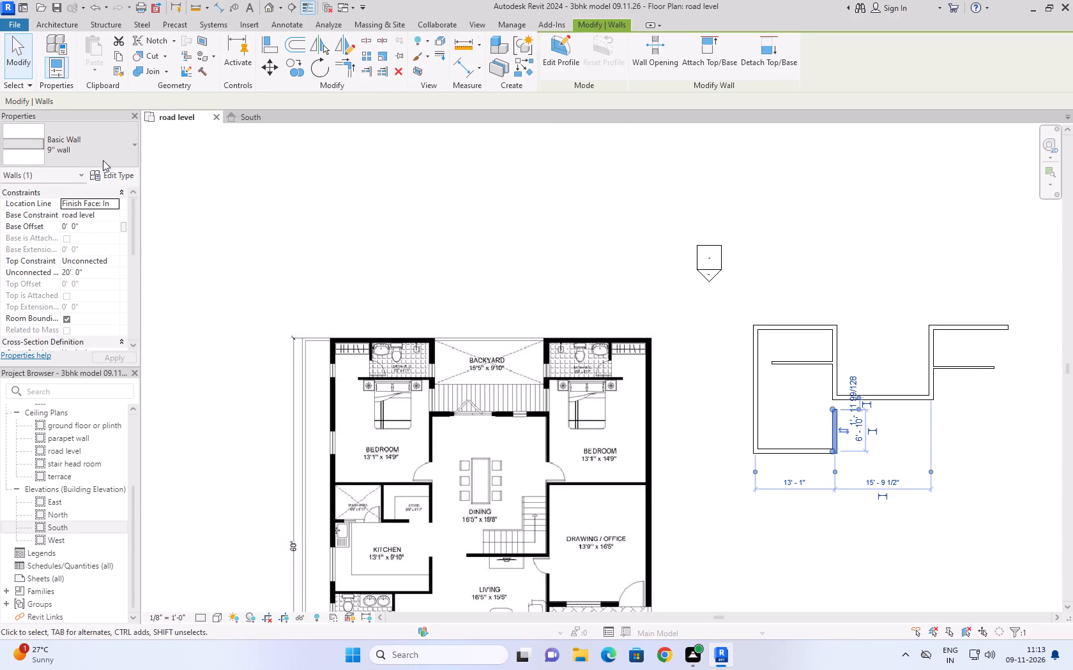
pyautogui.click(99, 152)
pyautogui.scroll(4, 50, 190)
pyautogui.moveTo(49, 204); pyautogui.dragTo(49, 209)
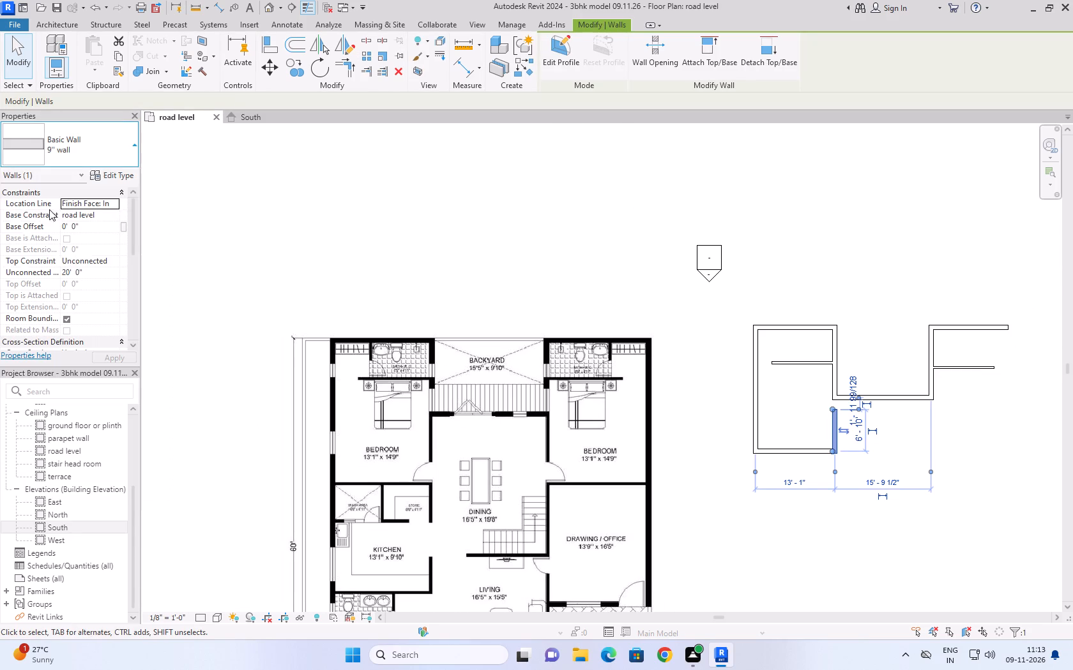
pyautogui.scroll(-2, 927, 438)
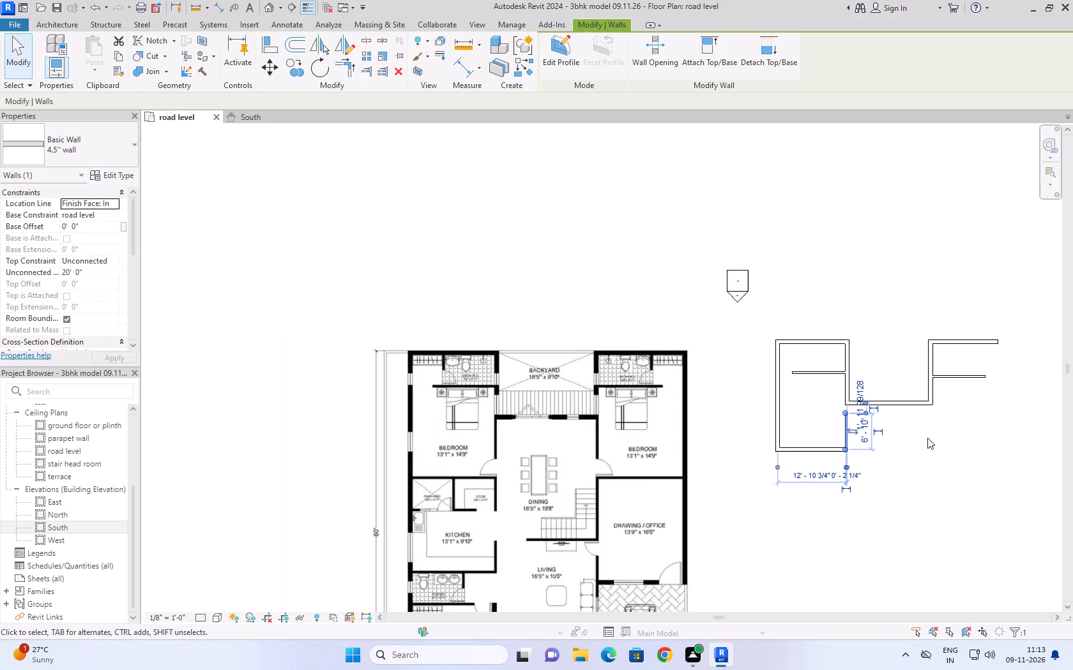
pyautogui.scroll(4, 924, 473)
pyautogui.click(929, 412)
# Extend the upper end of the first bedroom's lower right 4.5'' wall up to the connecting wall.
pyautogui.click(809, 379)
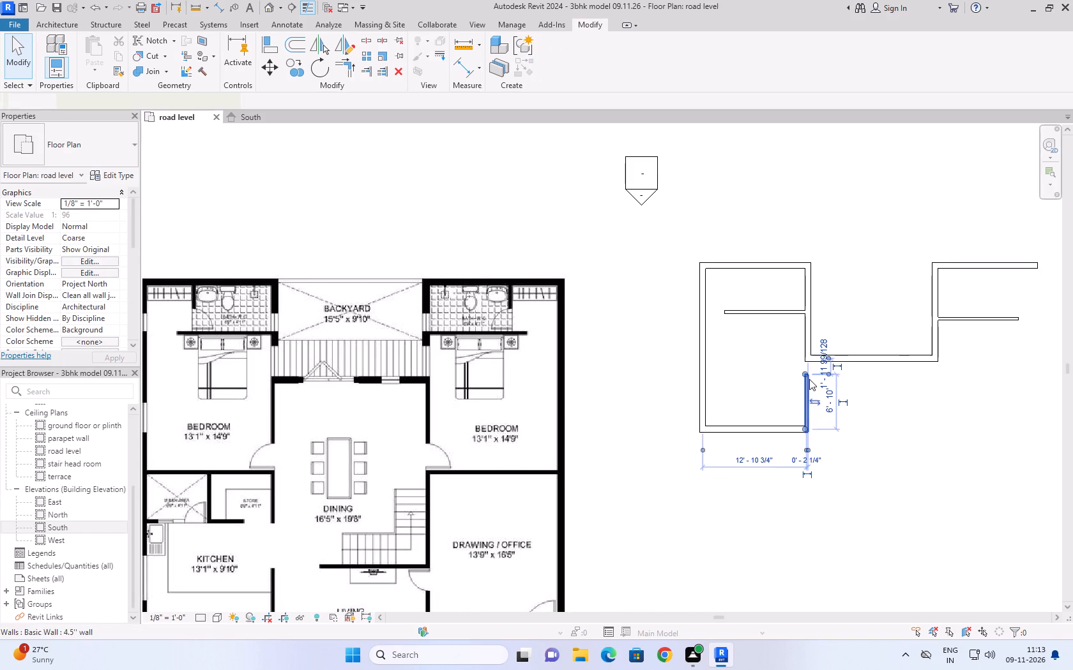
pyautogui.moveTo(802, 374); pyautogui.dragTo(800, 356)
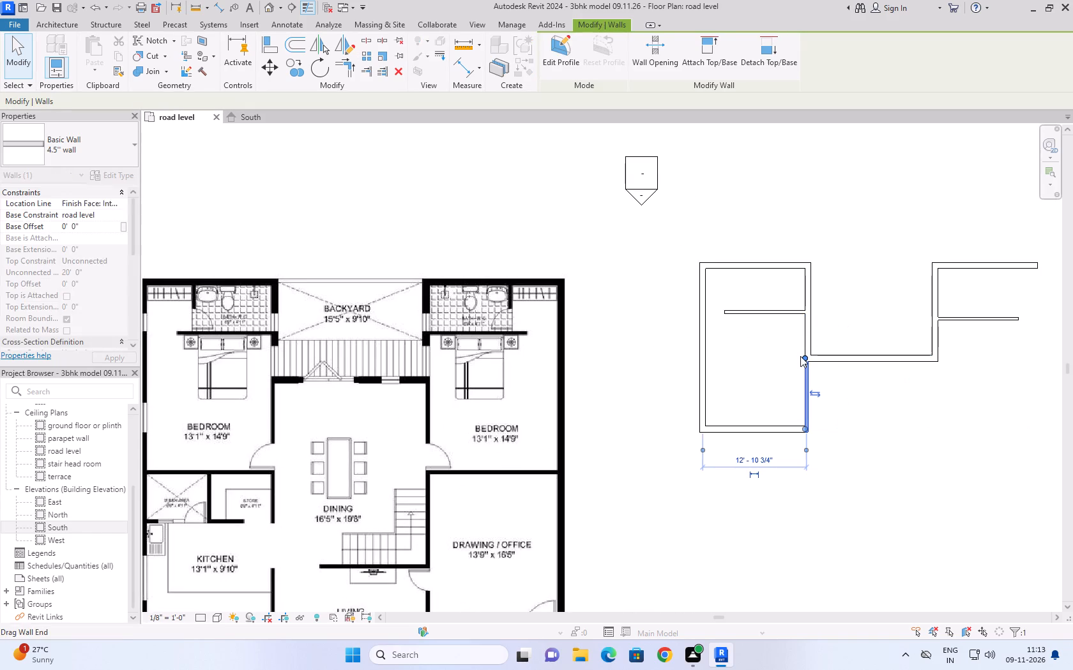
pyautogui.click(881, 412)
# Change the first bedroom's bottom wall to the 4.5'' wall type.
pyautogui.scroll(-3, 873, 448)
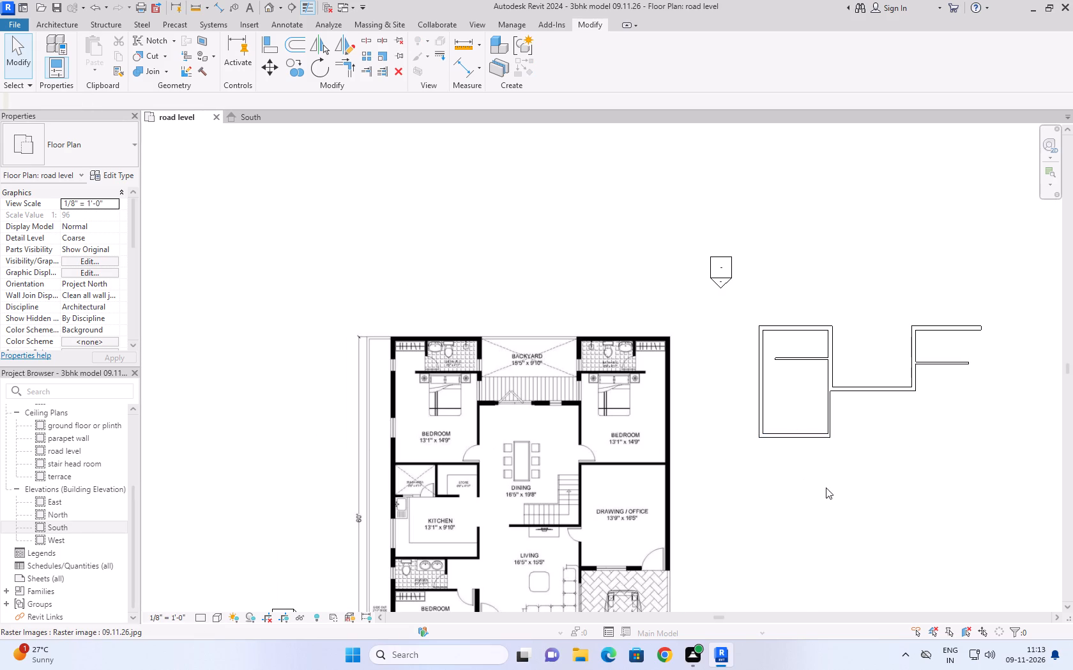
pyautogui.click(800, 437)
pyautogui.click(103, 146)
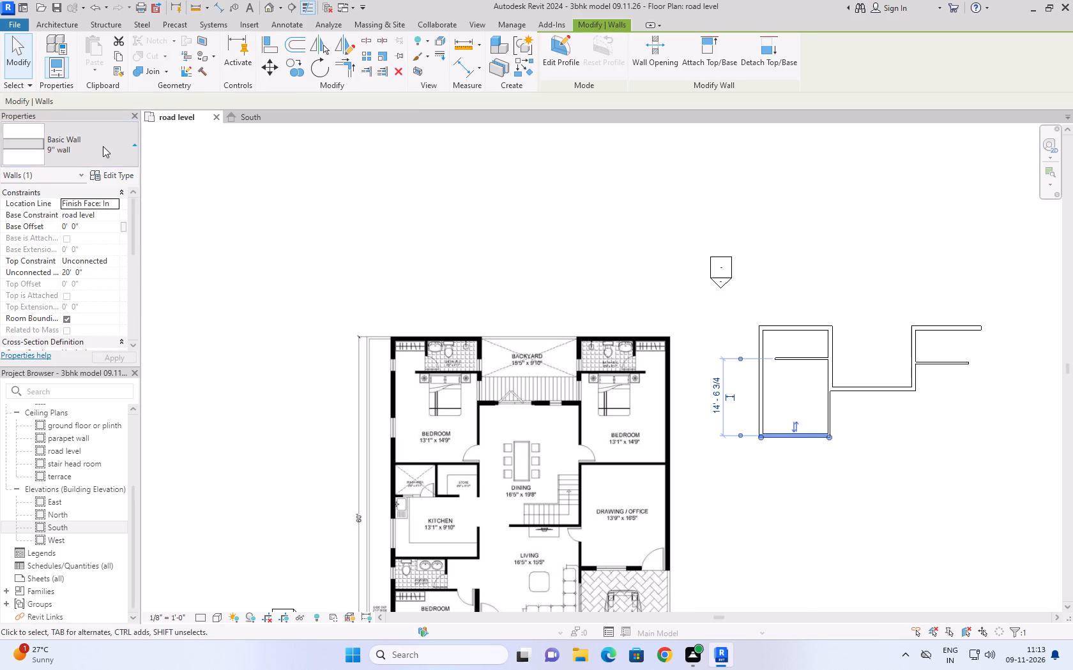
pyautogui.scroll(3, 52, 194)
pyautogui.click(49, 216)
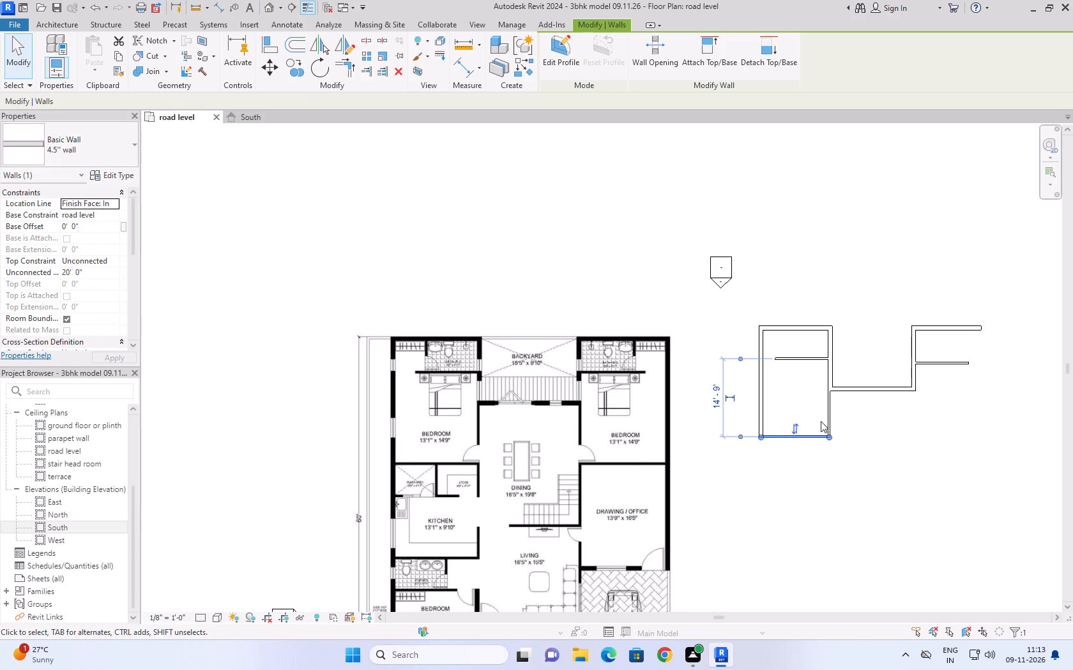
pyautogui.scroll(6, 832, 457)
pyautogui.scroll(-5, 838, 456)
pyautogui.click(839, 500)
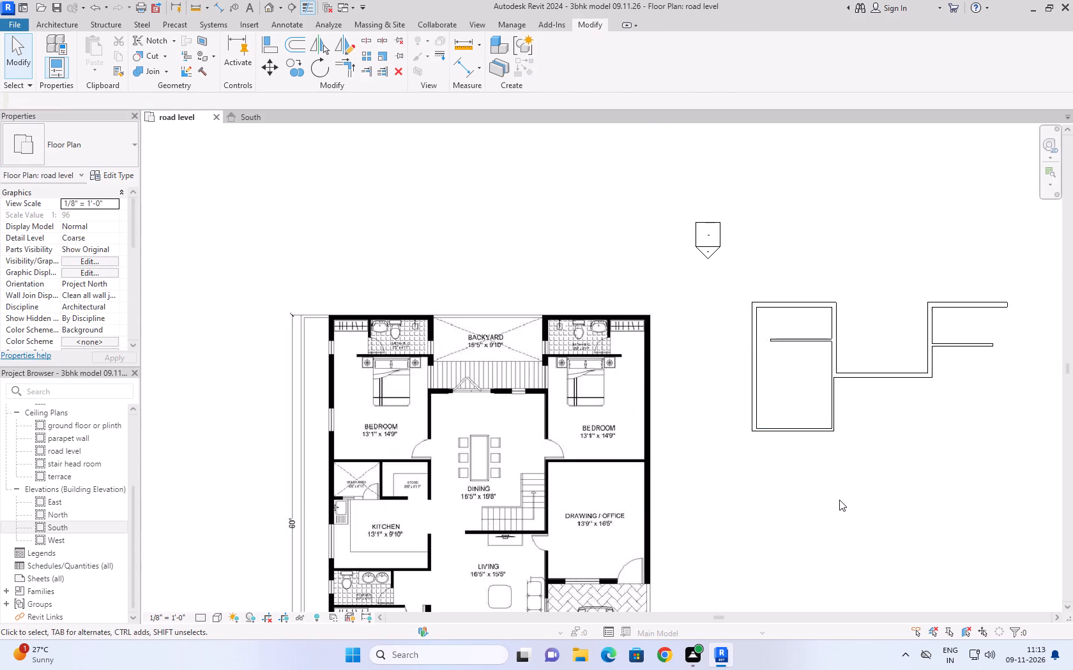
# Draw chained 4.5'' walls from the first bedroom's lower right corner, about 28'-8 1/4'' across, then up to the end of the second bedroom's top wall.
pyautogui.scroll(-3, 867, 443)
pyautogui.scroll(5, 861, 450)
pyautogui.click(780, 422)
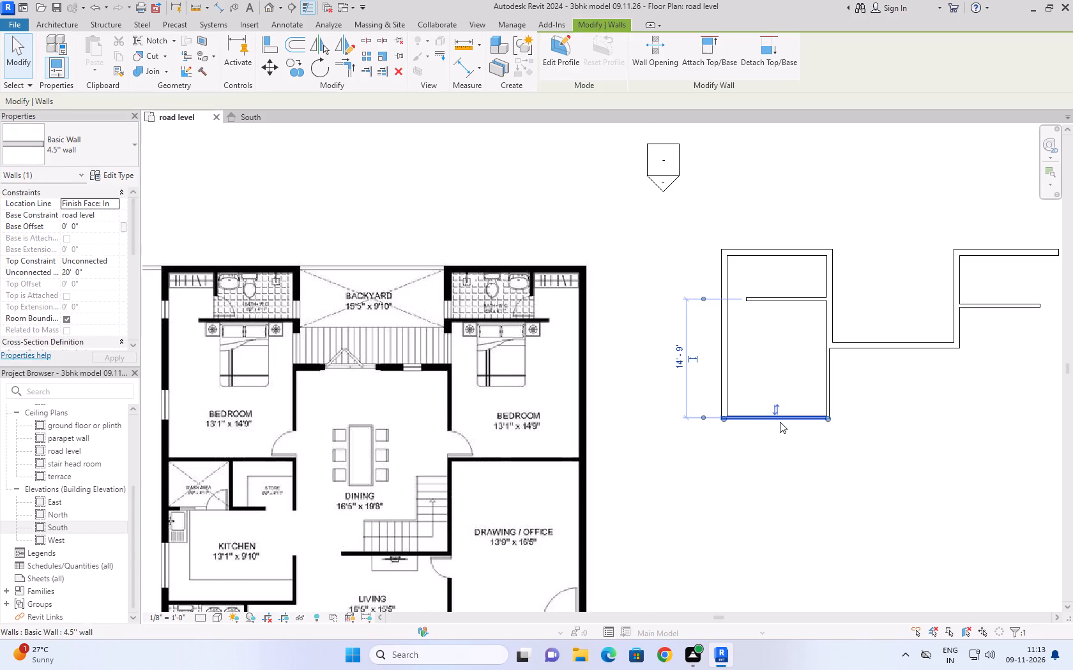
pyautogui.write('cs')
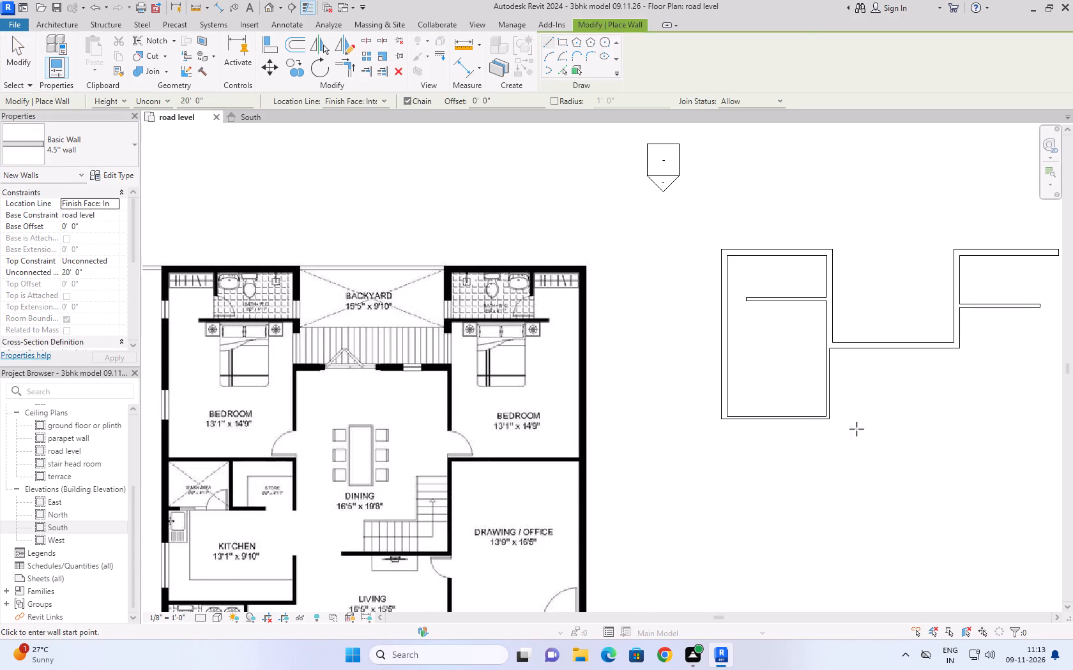
pyautogui.click(828, 417)
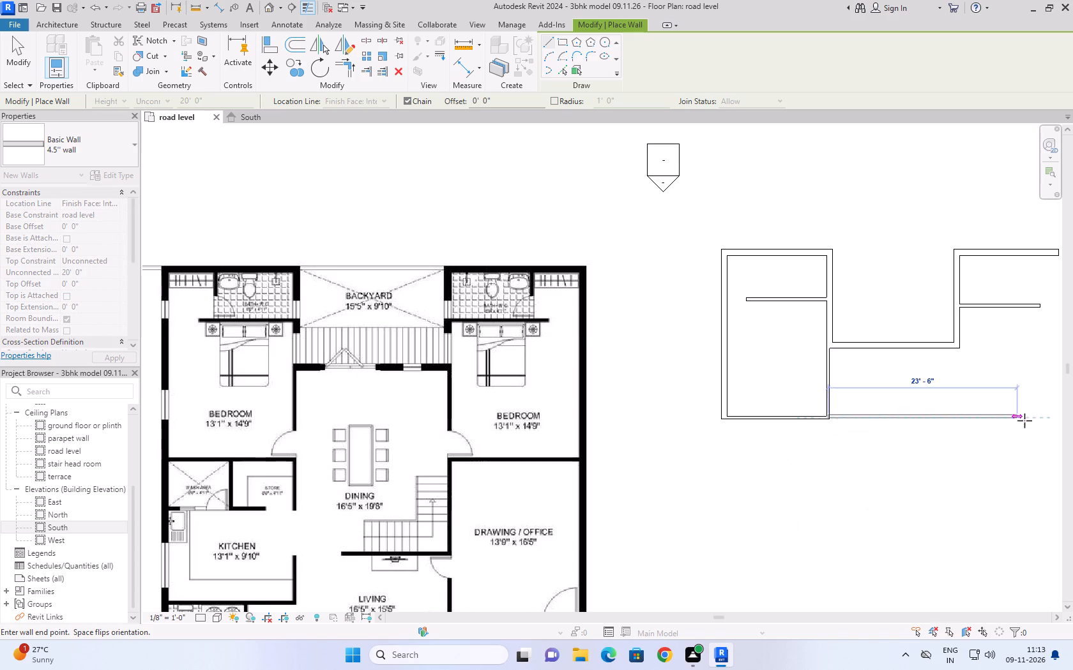
pyautogui.scroll(-4, 1037, 415)
pyautogui.scroll(10, 1038, 415)
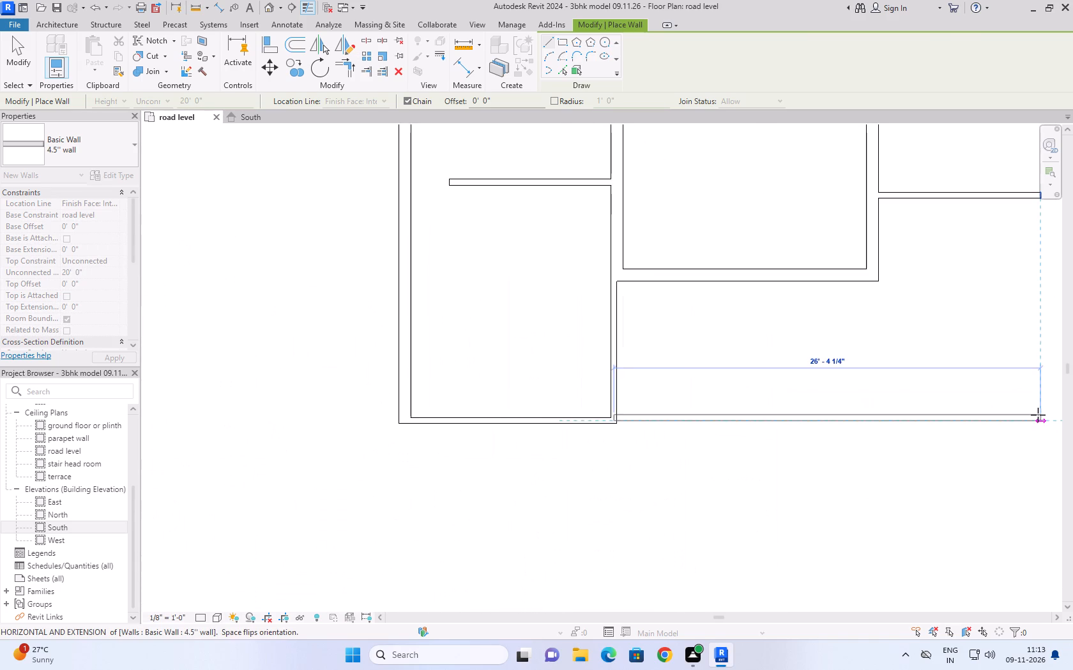
pyautogui.press('Escape')
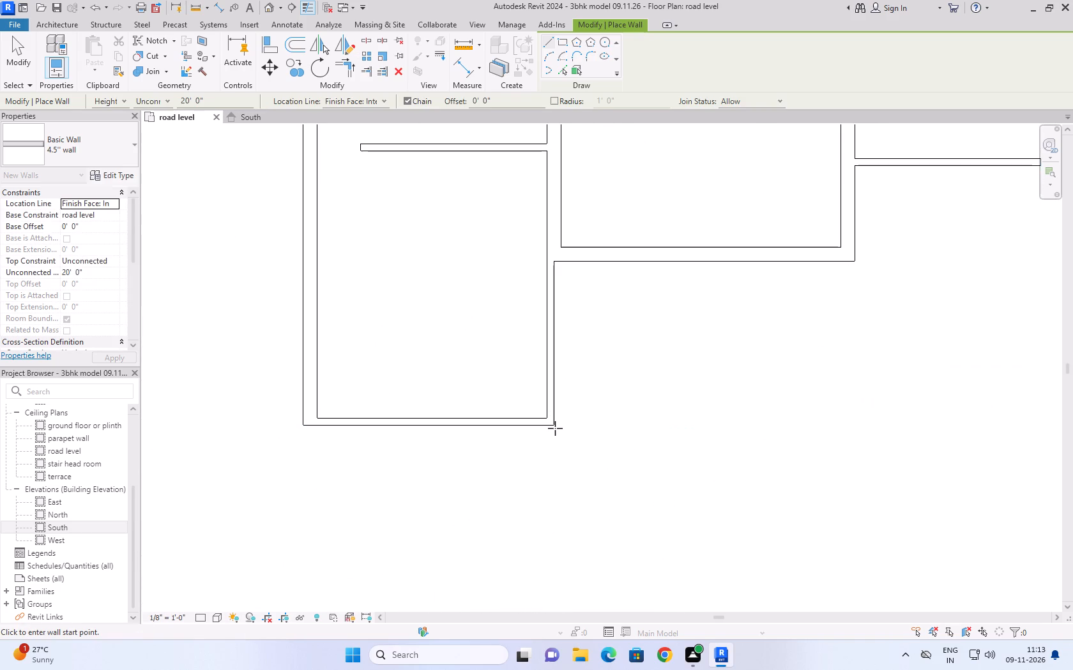
pyautogui.click(553, 427)
pyautogui.scroll(-3, 948, 425)
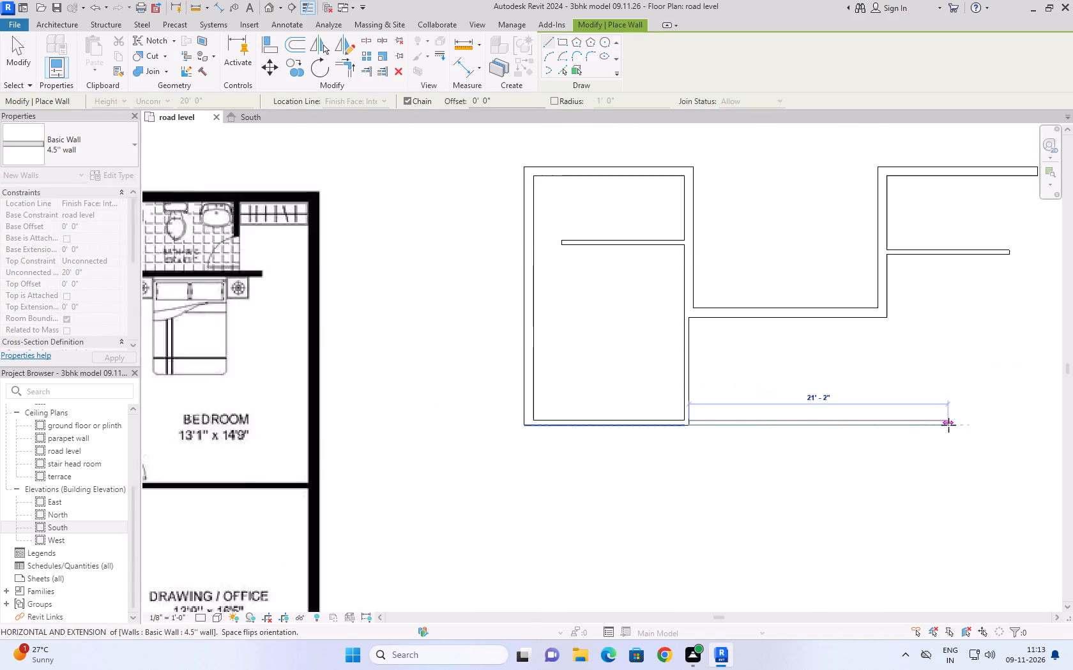
pyautogui.scroll(-5, 948, 425)
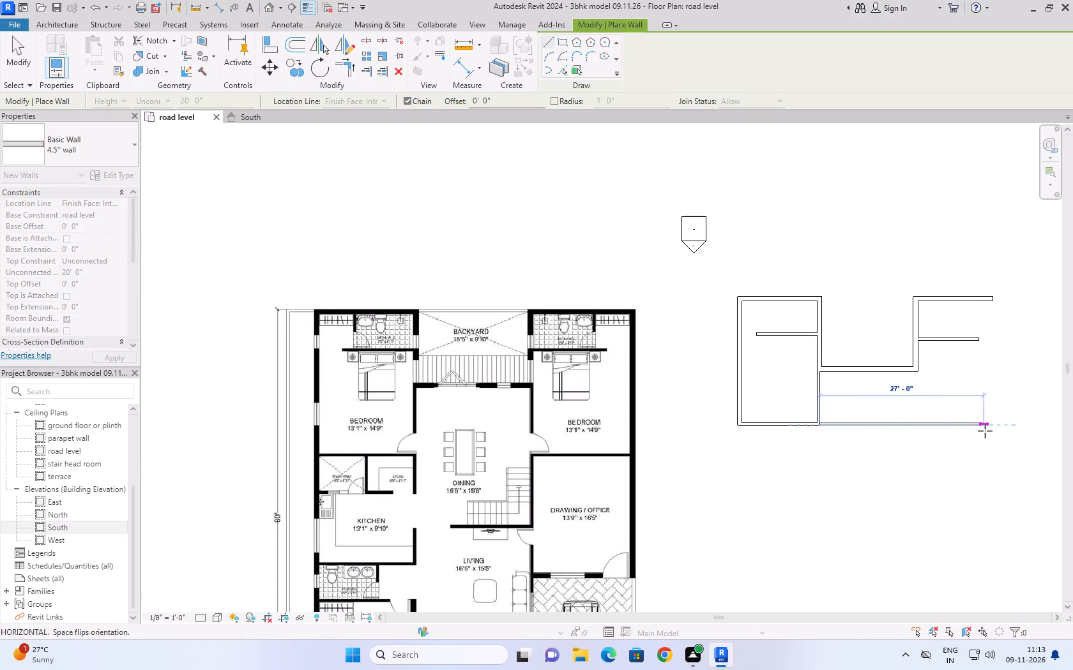
pyautogui.click(991, 430)
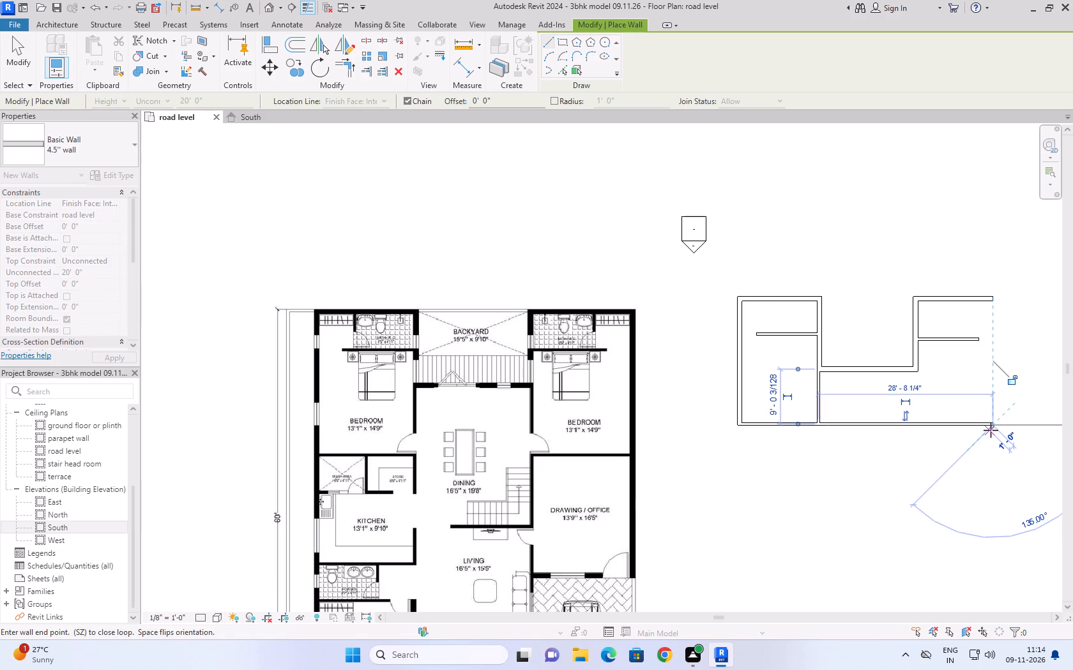
pyautogui.click(990, 301)
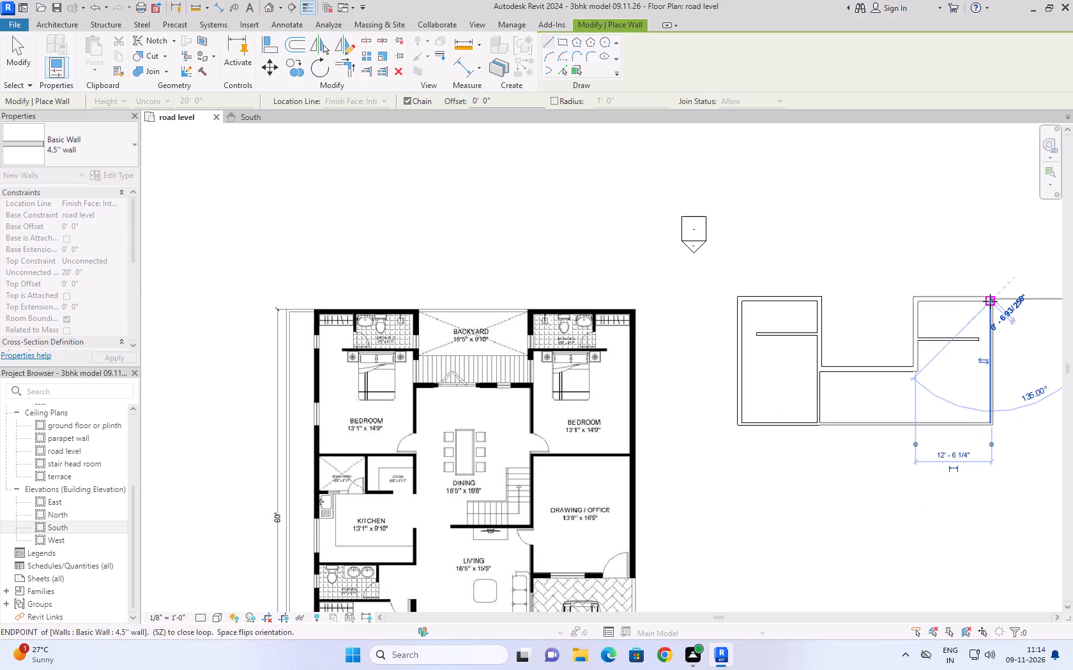
pyautogui.press('Escape')
pyautogui.press('Escape')
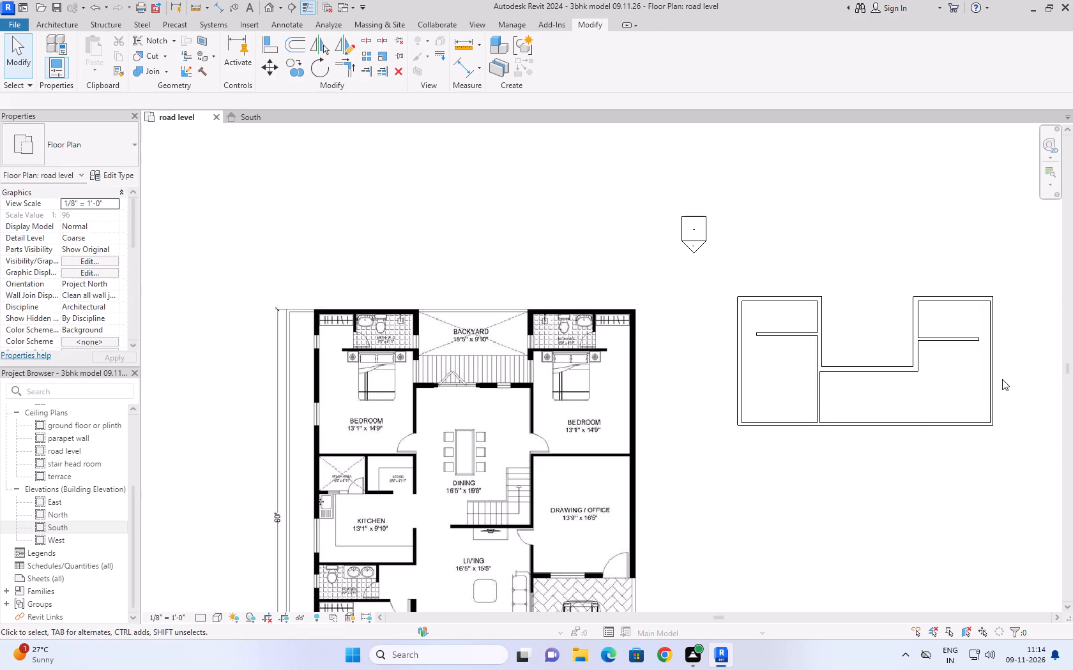
# Change the second bedroom's right outer wall to the 9'' wall type.
pyautogui.click(991, 371)
pyautogui.click(91, 143)
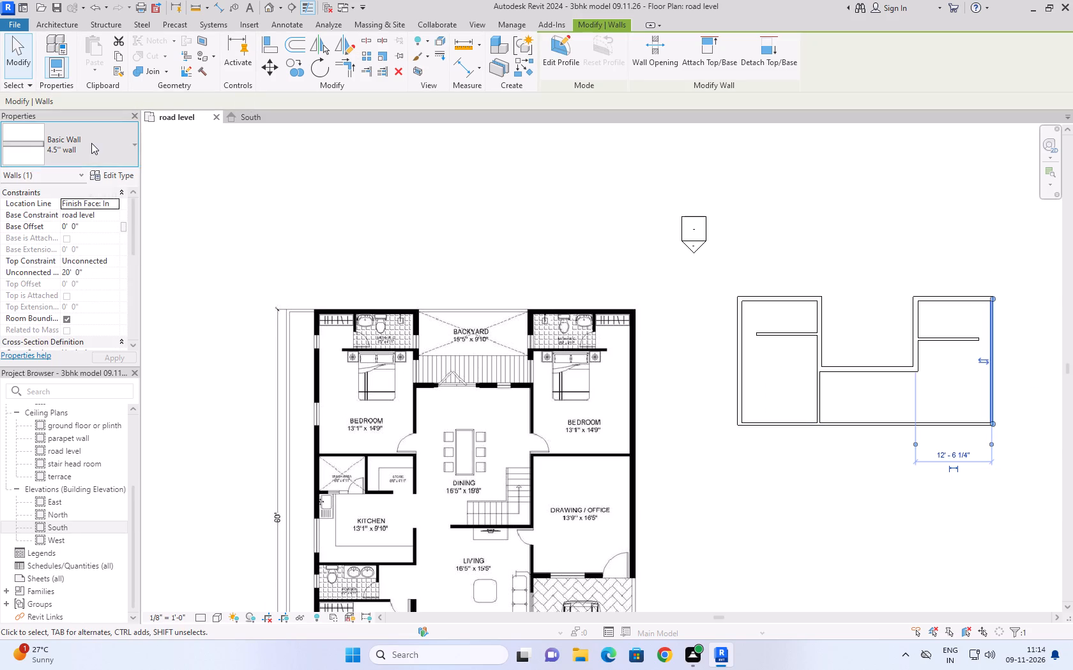
pyautogui.click(50, 241)
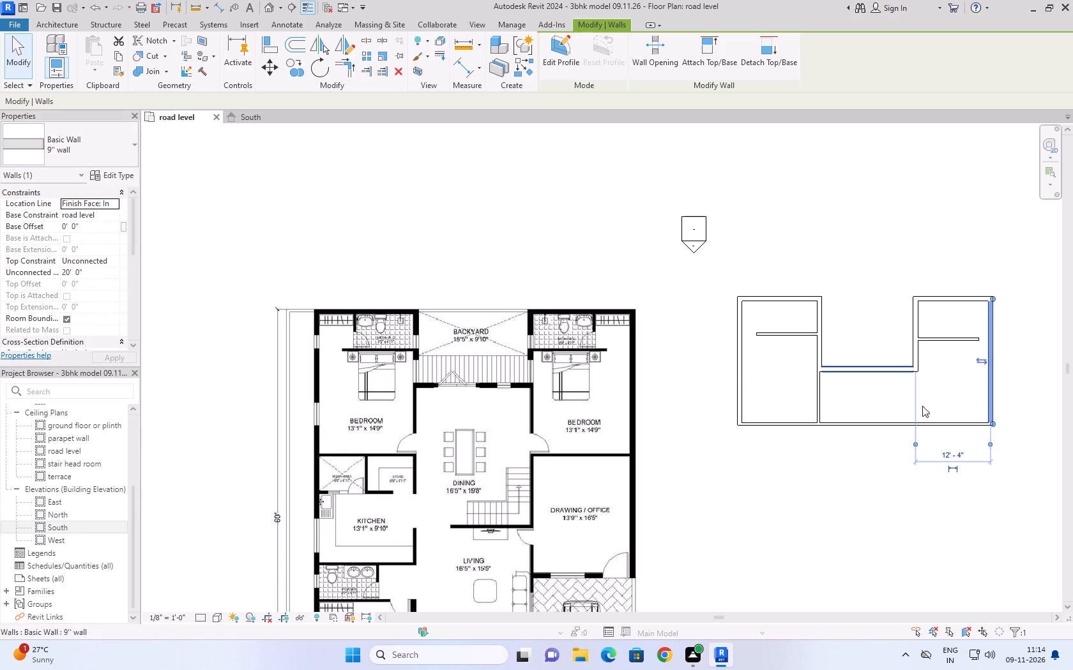
# Draw chained 9'' walls from the first bedroom's lower left corner, 5' down, then 13'-1'' across to align with the bedroom's right wall.
pyautogui.click(963, 466)
pyautogui.scroll(3, 1036, 405)
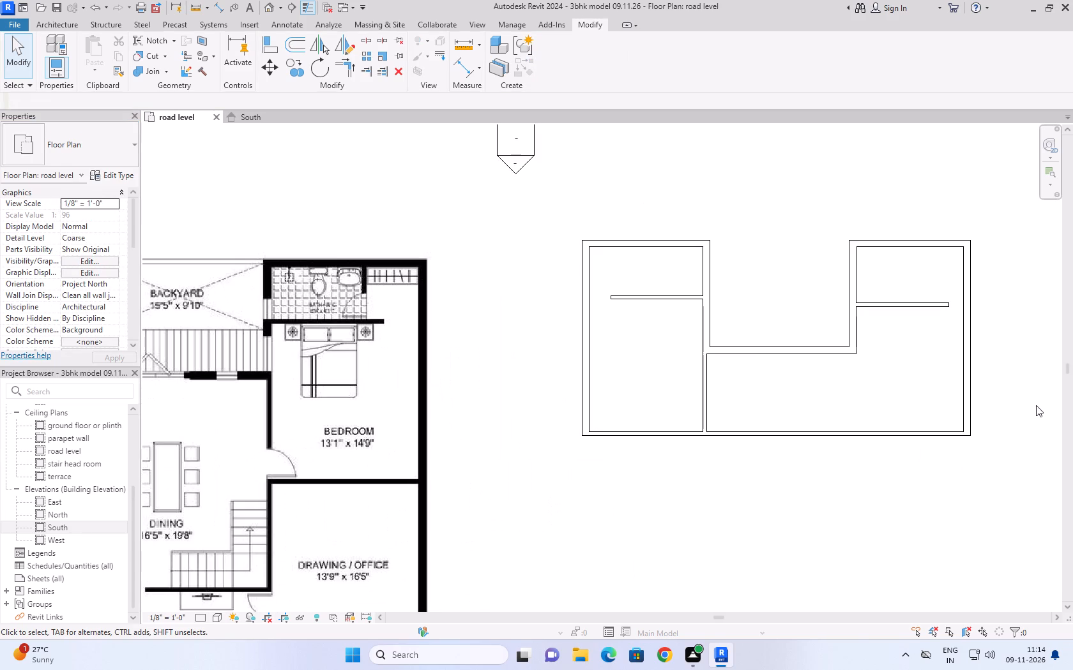
pyautogui.scroll(-3, 990, 468)
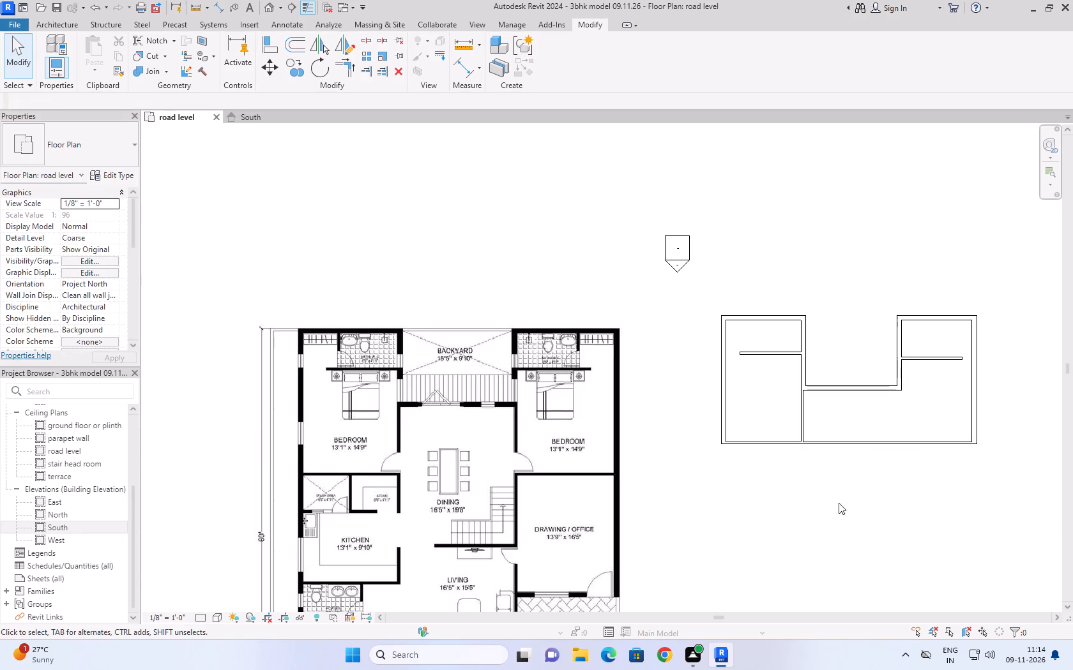
pyautogui.scroll(-3, 860, 465)
pyautogui.scroll(3, 879, 572)
pyautogui.scroll(-2, 868, 428)
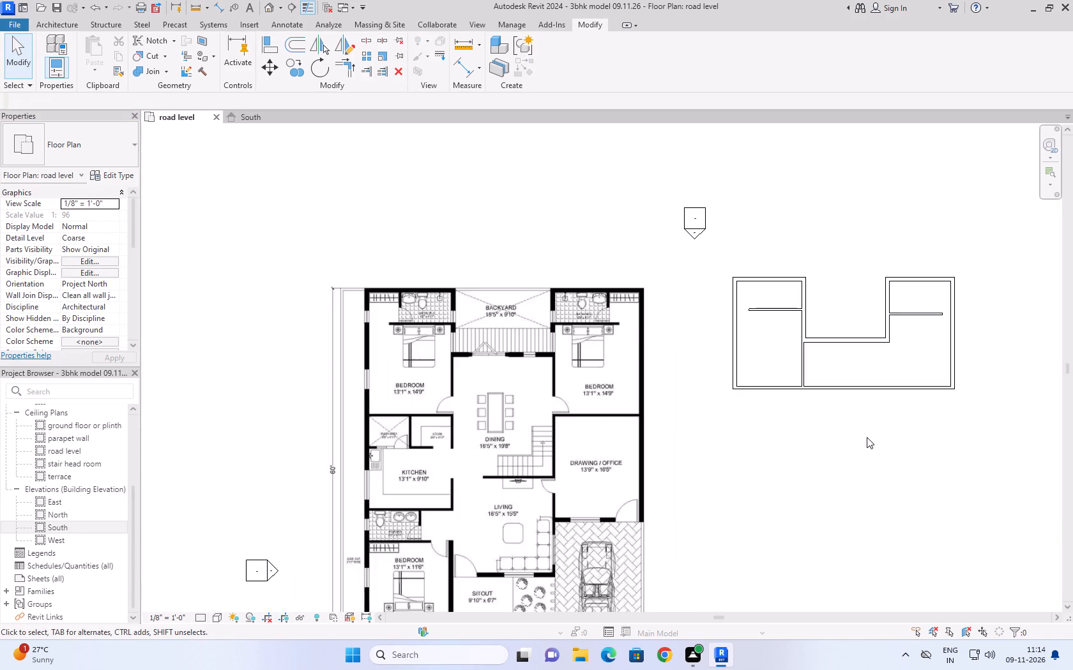
pyautogui.scroll(3, 838, 538)
pyautogui.scroll(-3, 856, 439)
pyautogui.scroll(2, 856, 549)
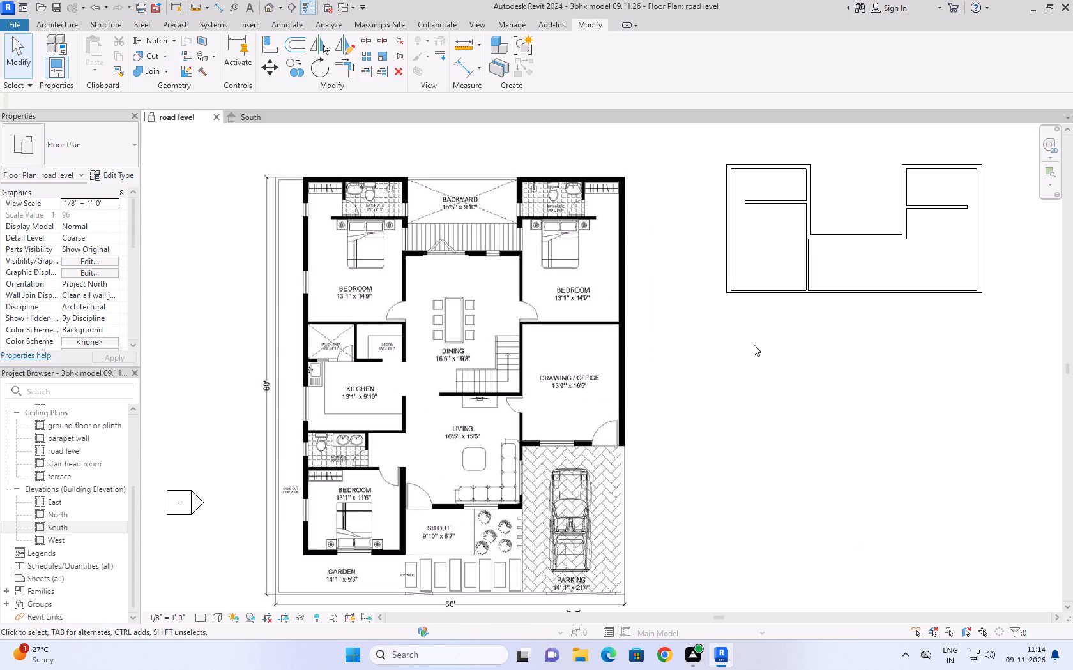
pyautogui.click(727, 264)
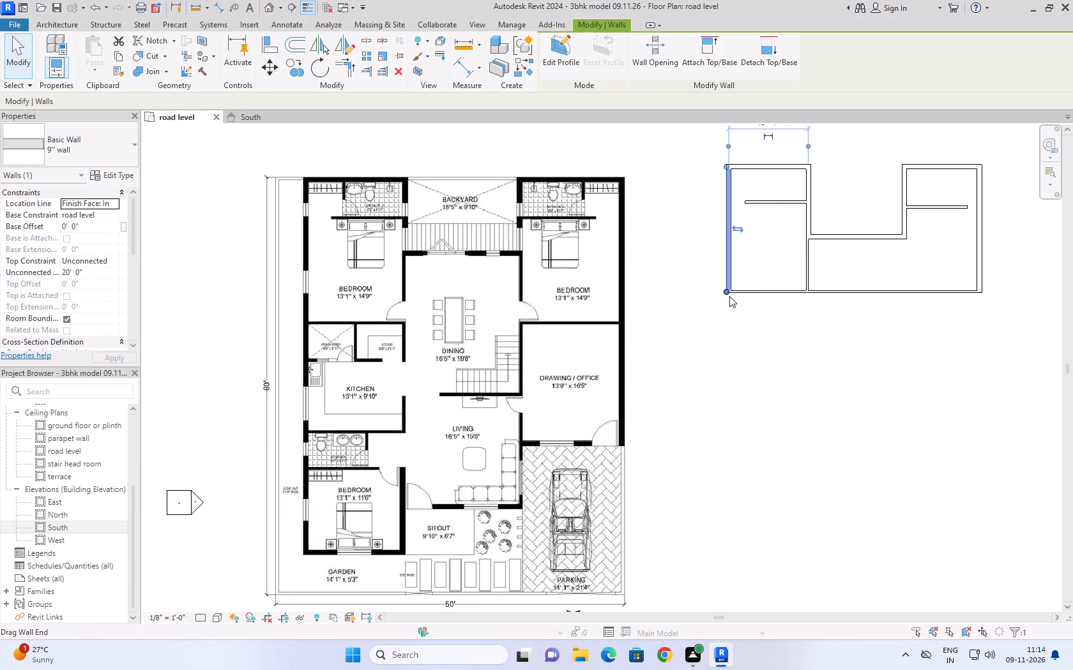
pyautogui.write('cs')
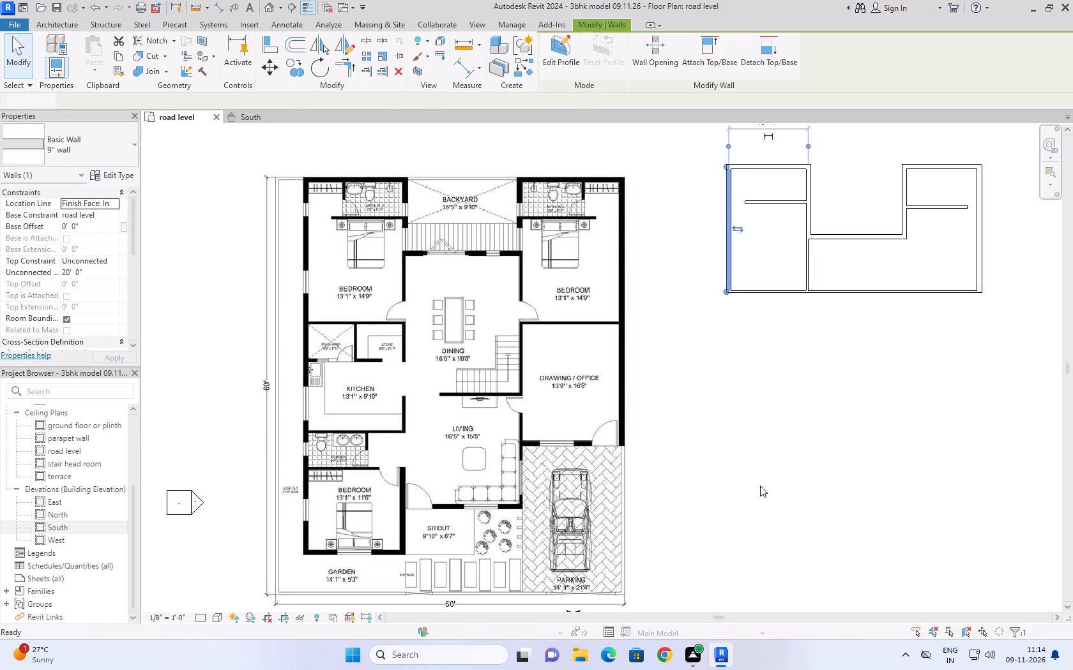
pyautogui.click(726, 294)
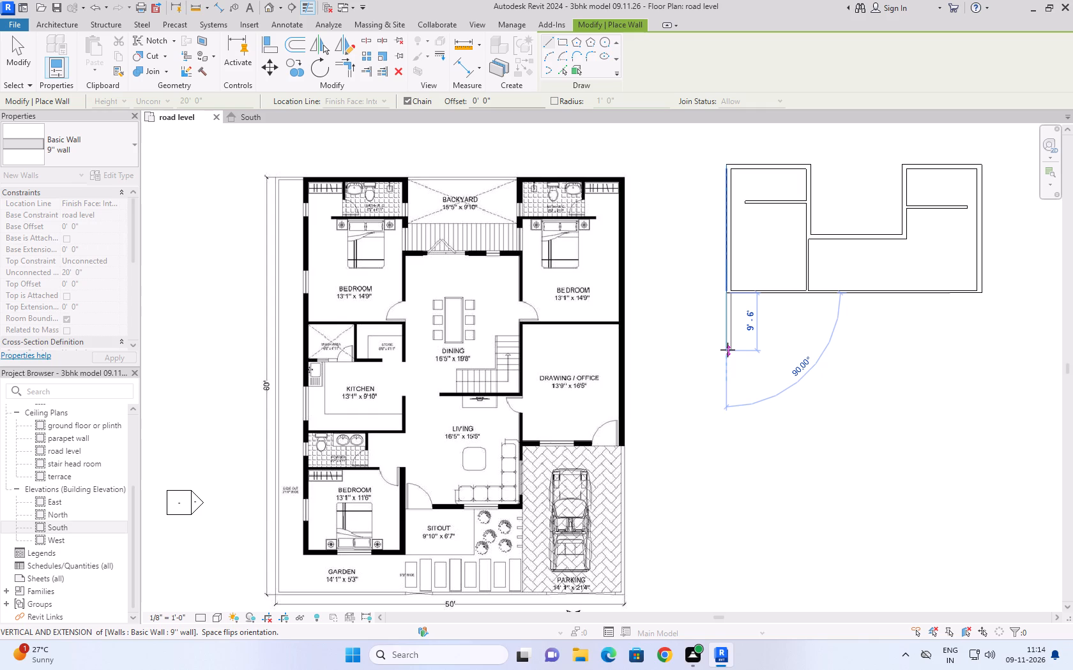
pyautogui.write("5'")
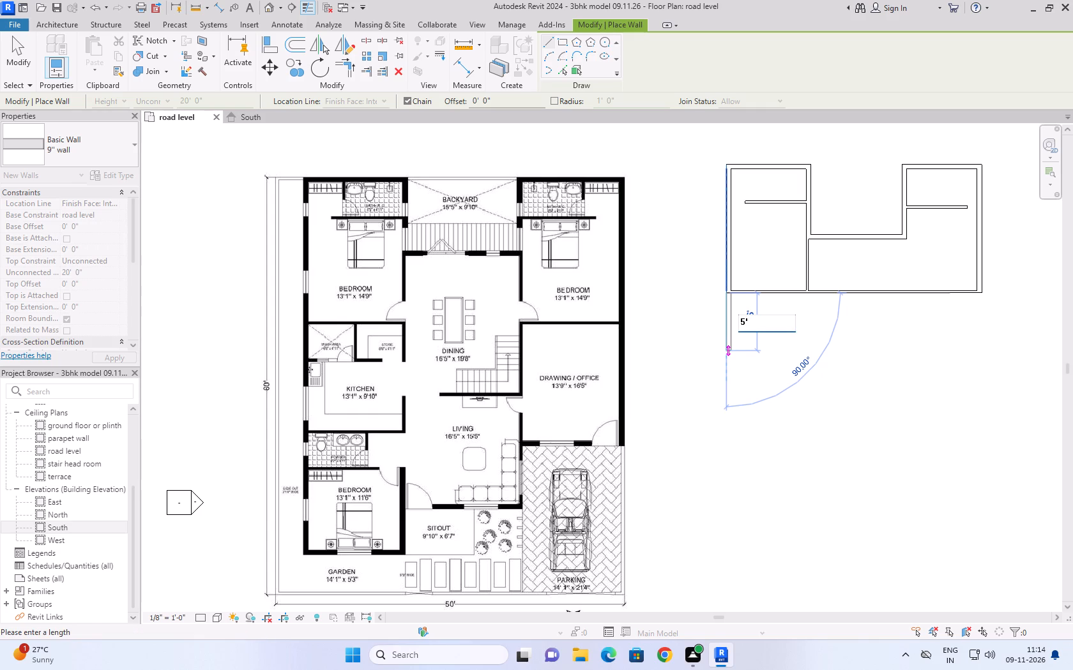
pyautogui.press('Return')
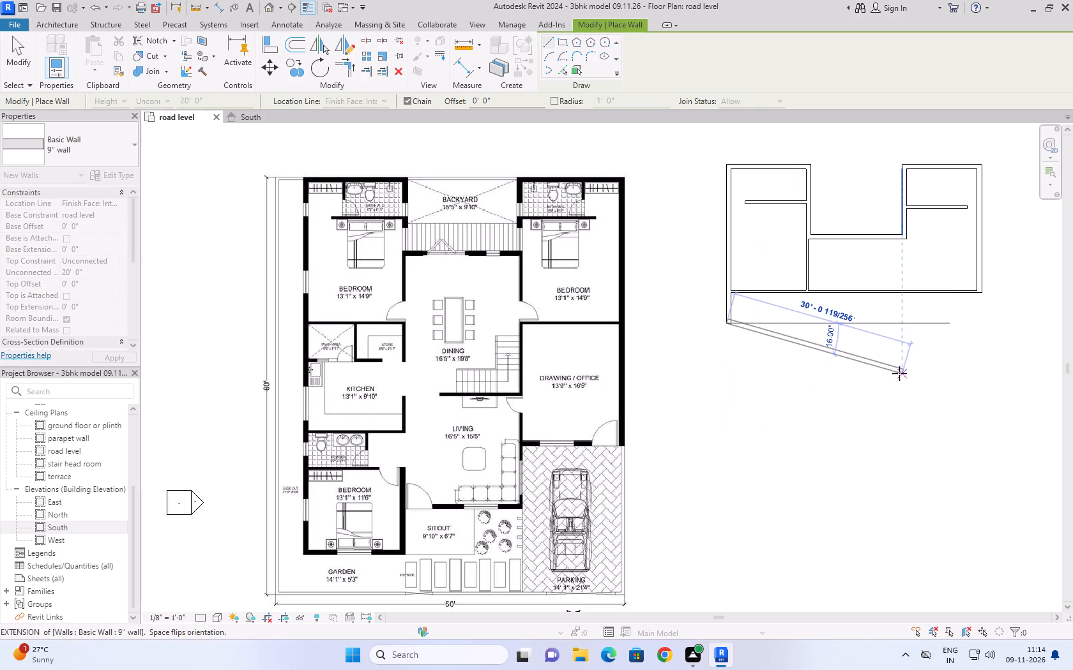
pyautogui.click(809, 325)
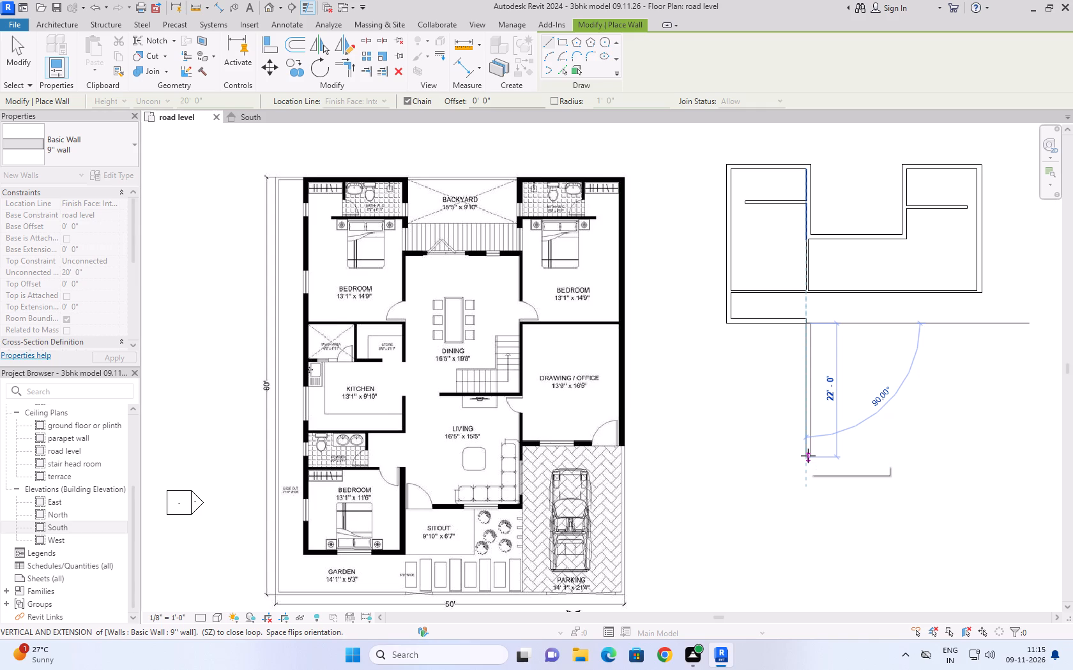
# Continue the 9'' wall chain 9'10'' down, 13'-1'' back across and up to the cross wall to enclose the kitchen, then end the chain.
pyautogui.write("9'")
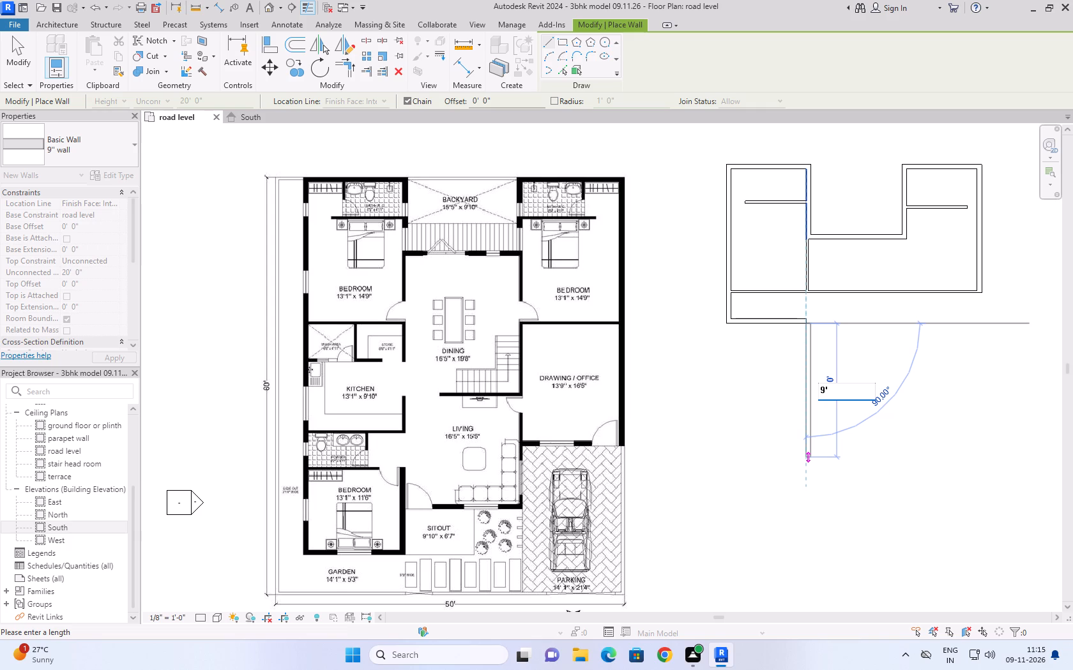
pyautogui.write("10''")
pyautogui.press('Return')
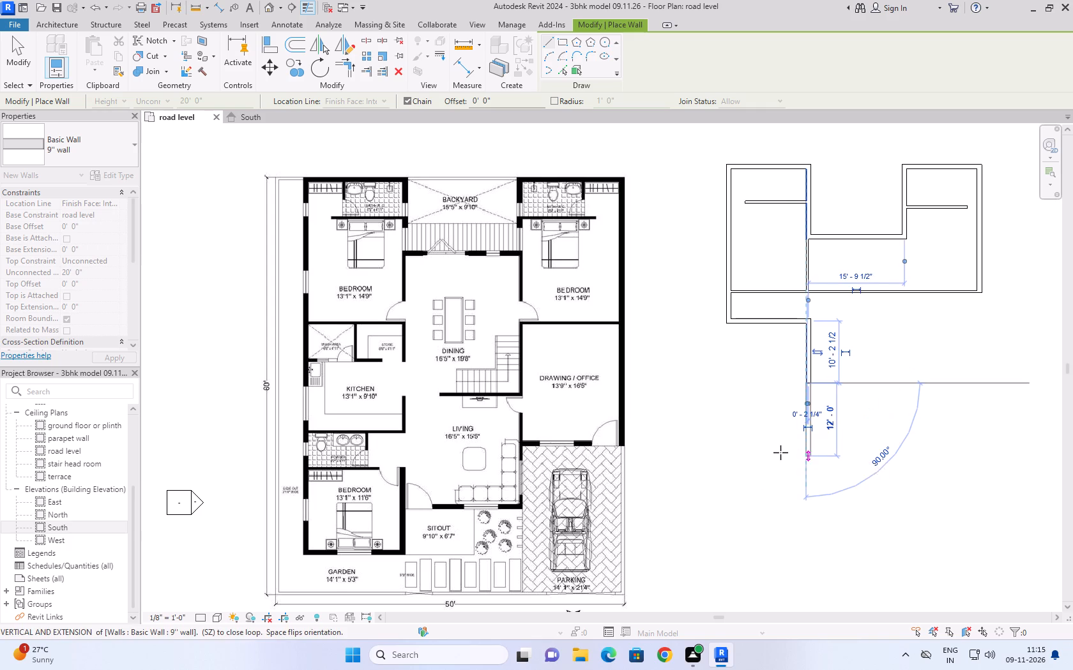
pyautogui.click(729, 387)
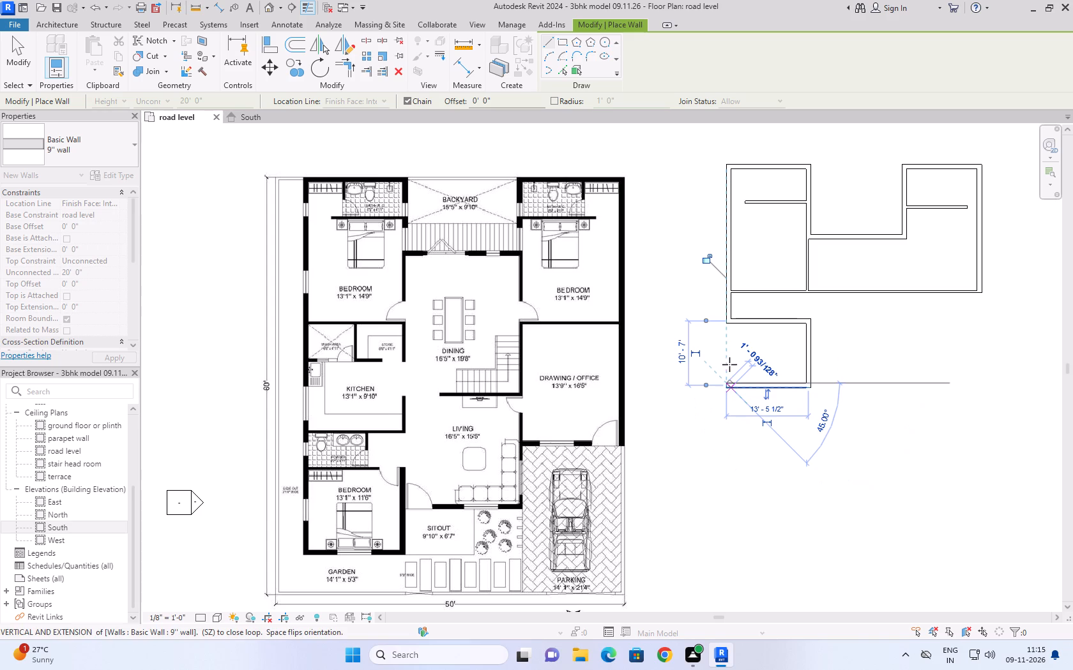
pyautogui.press('space')
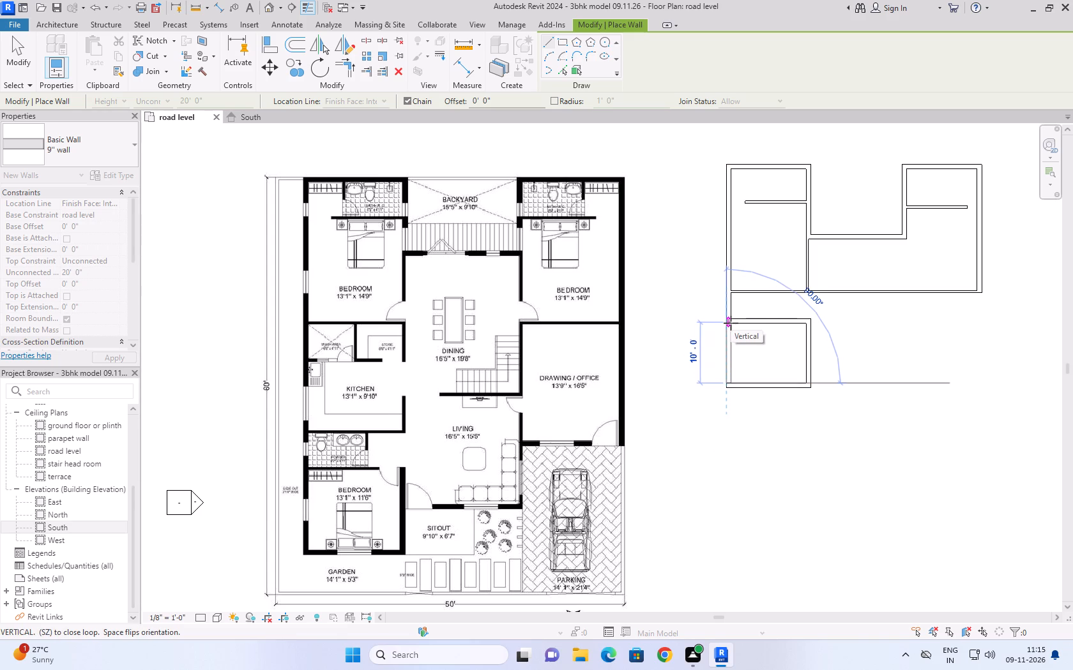
pyautogui.click(730, 320)
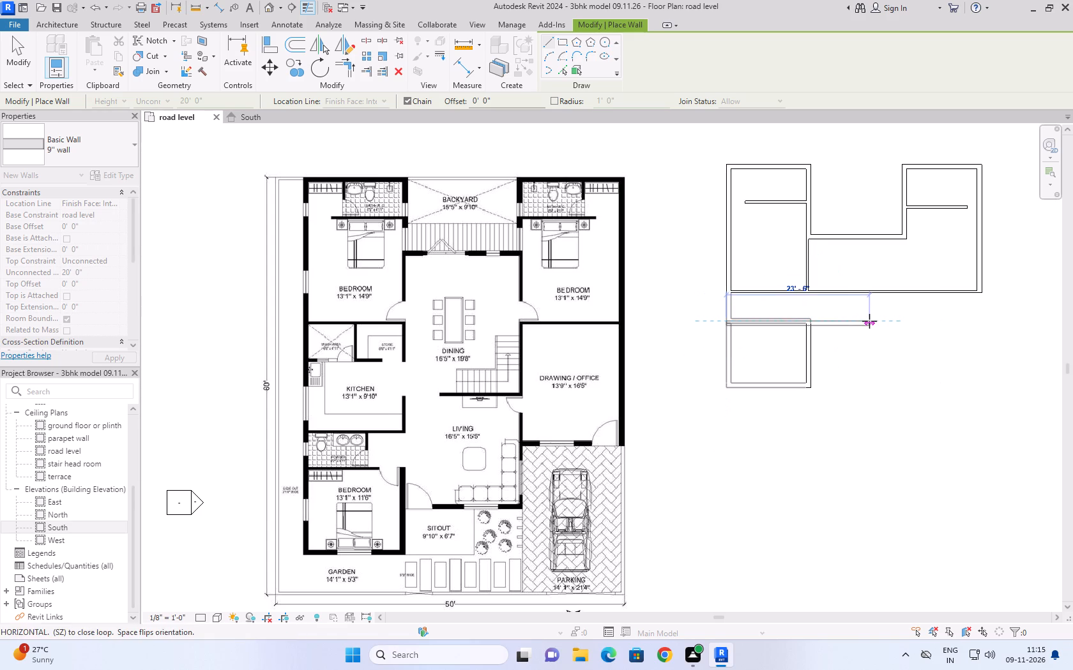
pyautogui.press('Escape')
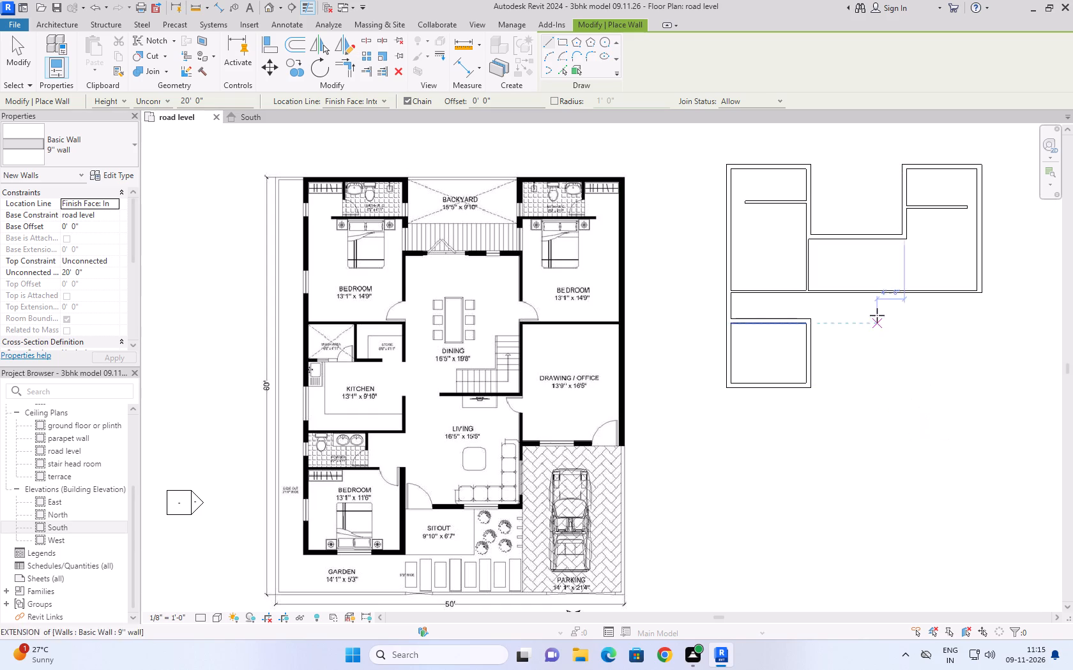
pyautogui.scroll(3, 877, 315)
pyautogui.press('Escape')
pyautogui.press('Escape')
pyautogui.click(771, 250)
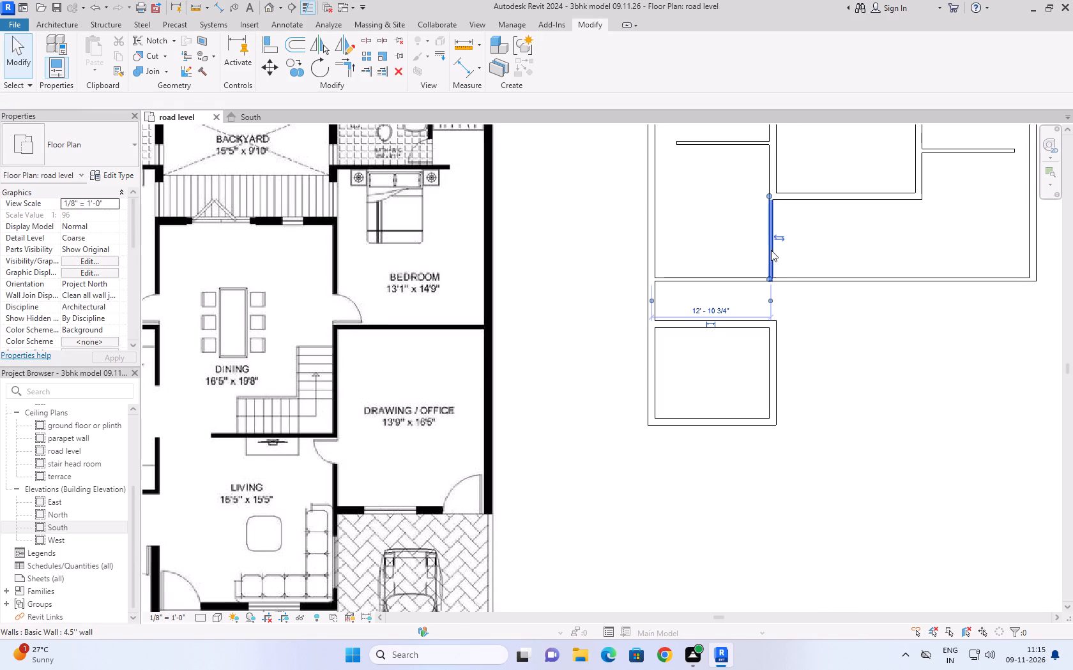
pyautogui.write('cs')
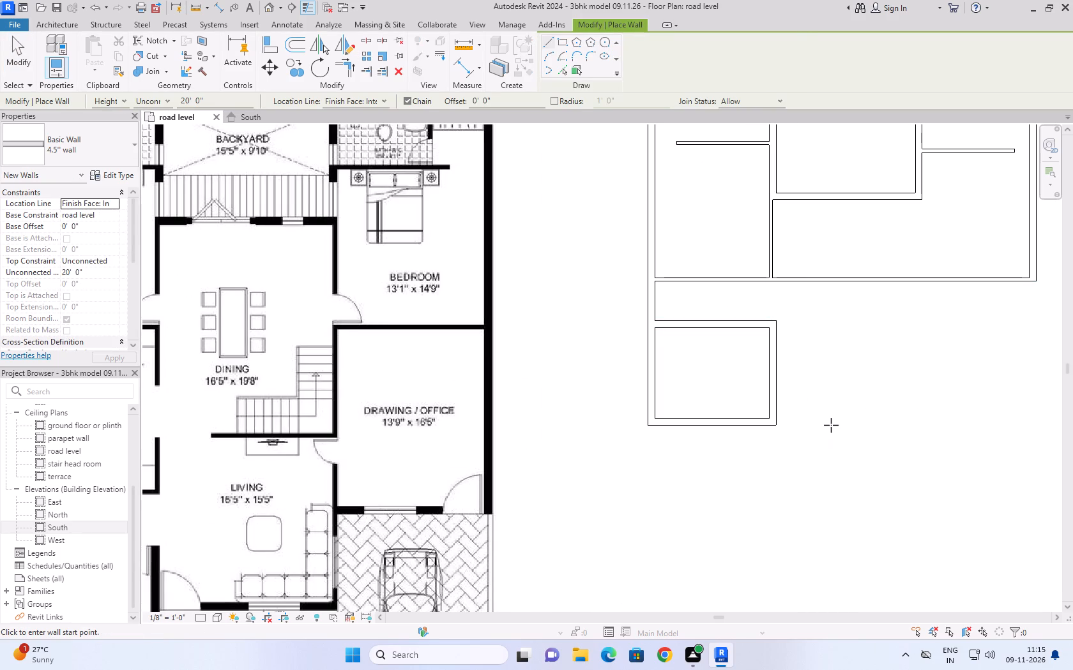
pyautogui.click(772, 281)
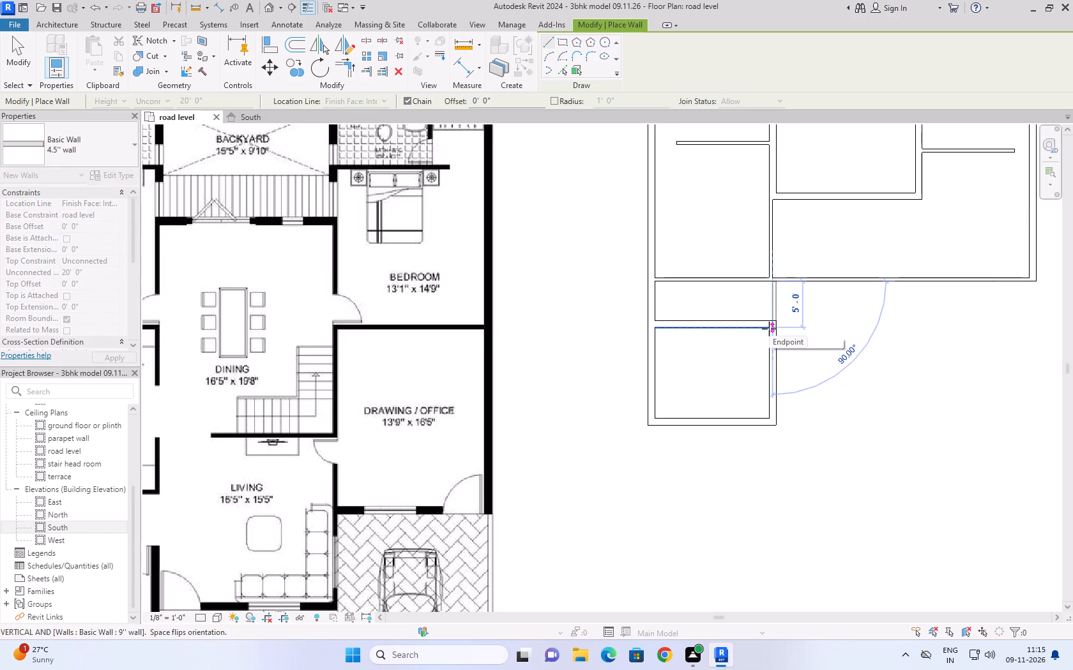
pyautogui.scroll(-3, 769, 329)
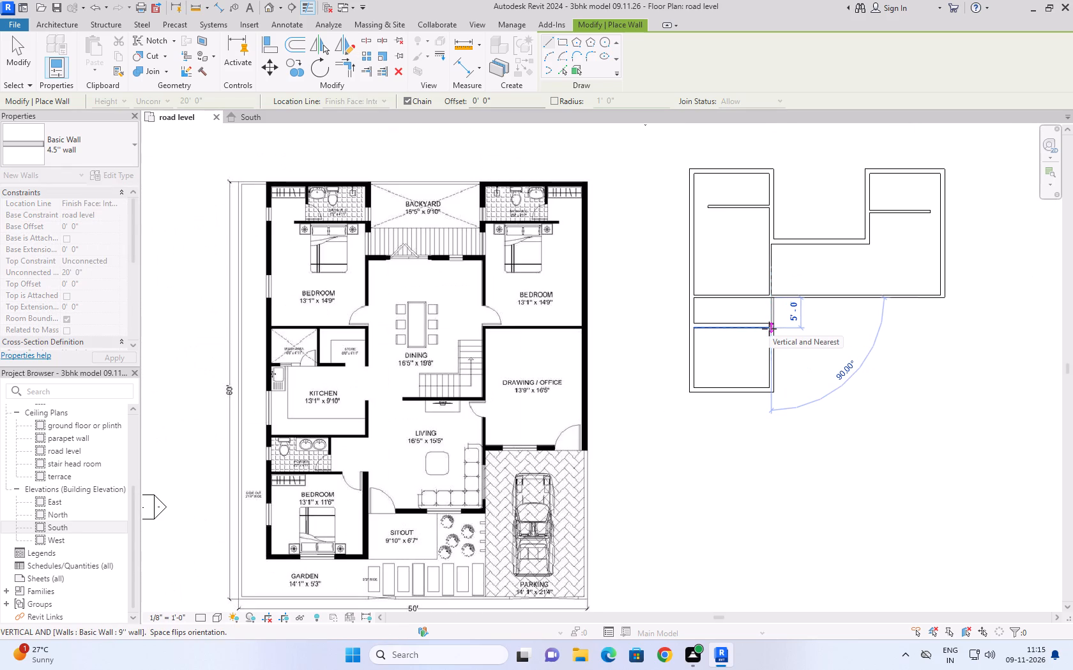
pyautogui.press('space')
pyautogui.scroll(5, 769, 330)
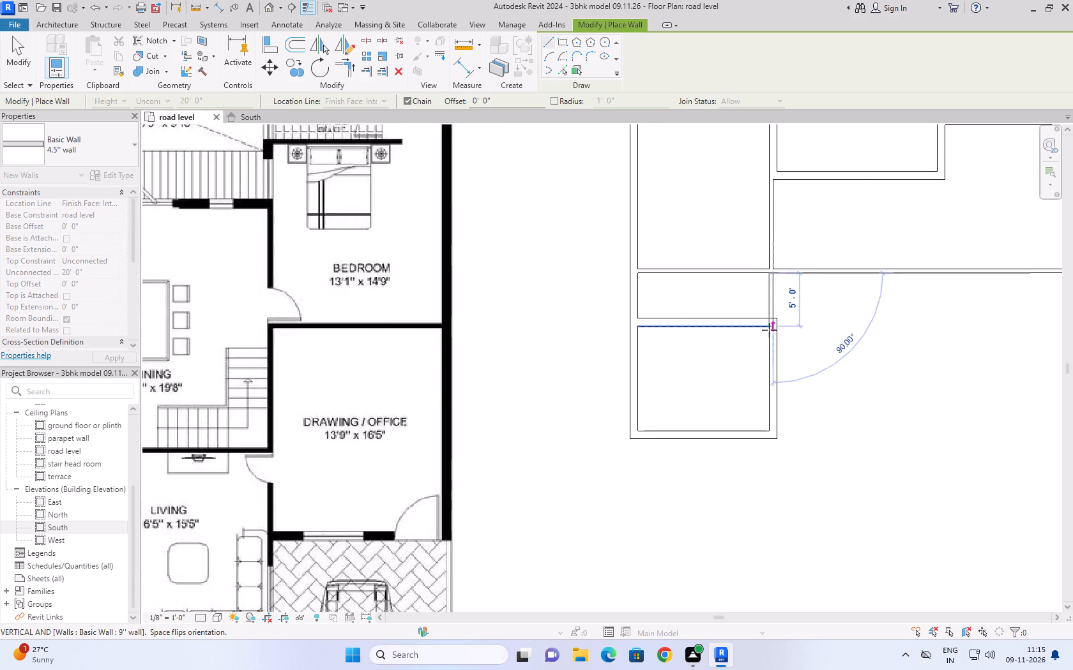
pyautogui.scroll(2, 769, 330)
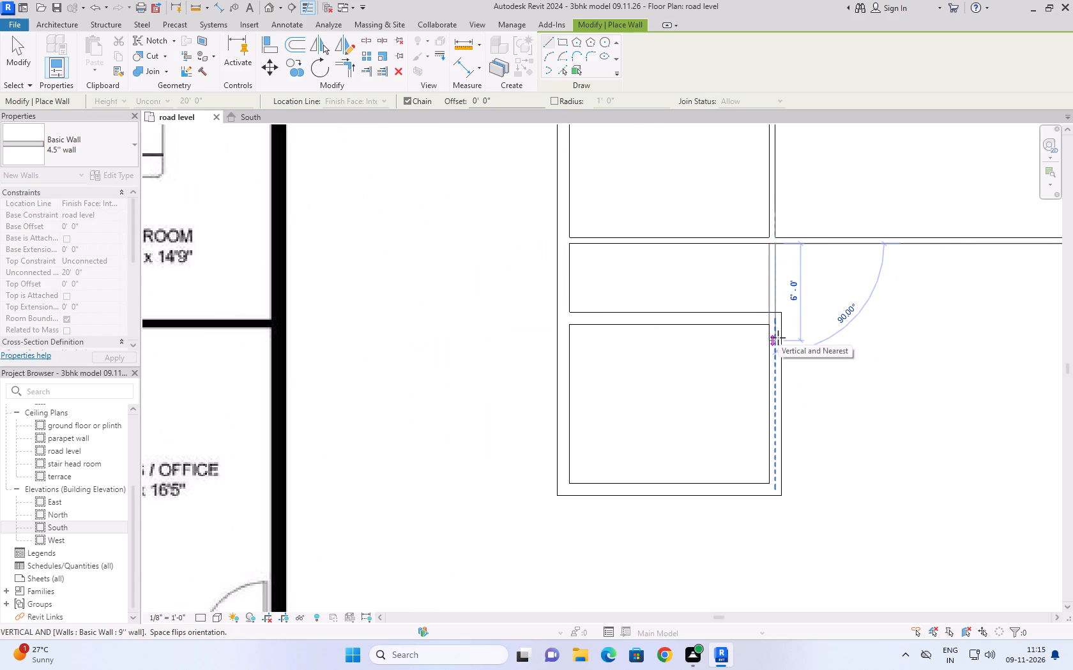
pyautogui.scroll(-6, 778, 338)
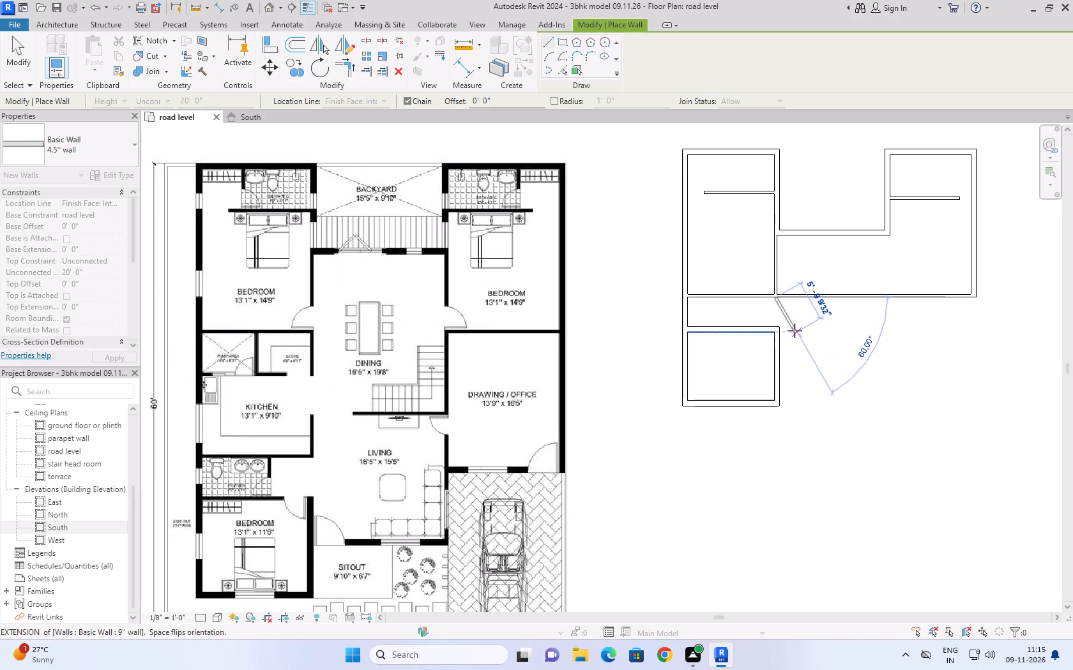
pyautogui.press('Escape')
# Draw a 4.5'' wall about 5' long from the first bedroom's lower right corner down to the kitchen's upper right corner.
pyautogui.scroll(3, 784, 283)
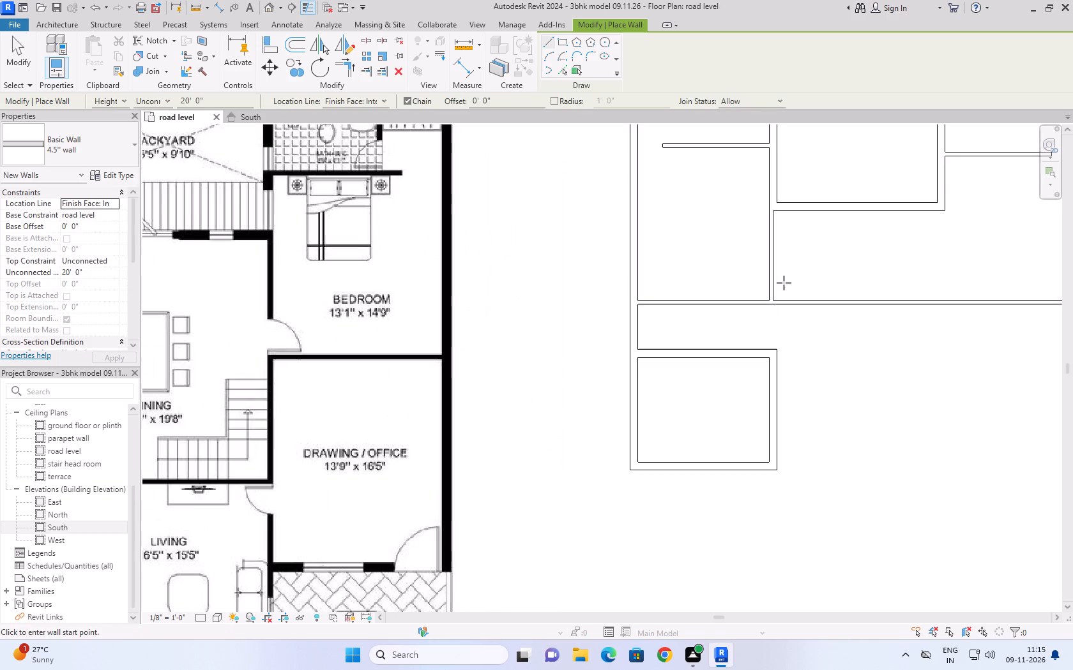
pyautogui.scroll(1, 784, 283)
pyautogui.scroll(-7, 784, 283)
pyautogui.scroll(4, 772, 304)
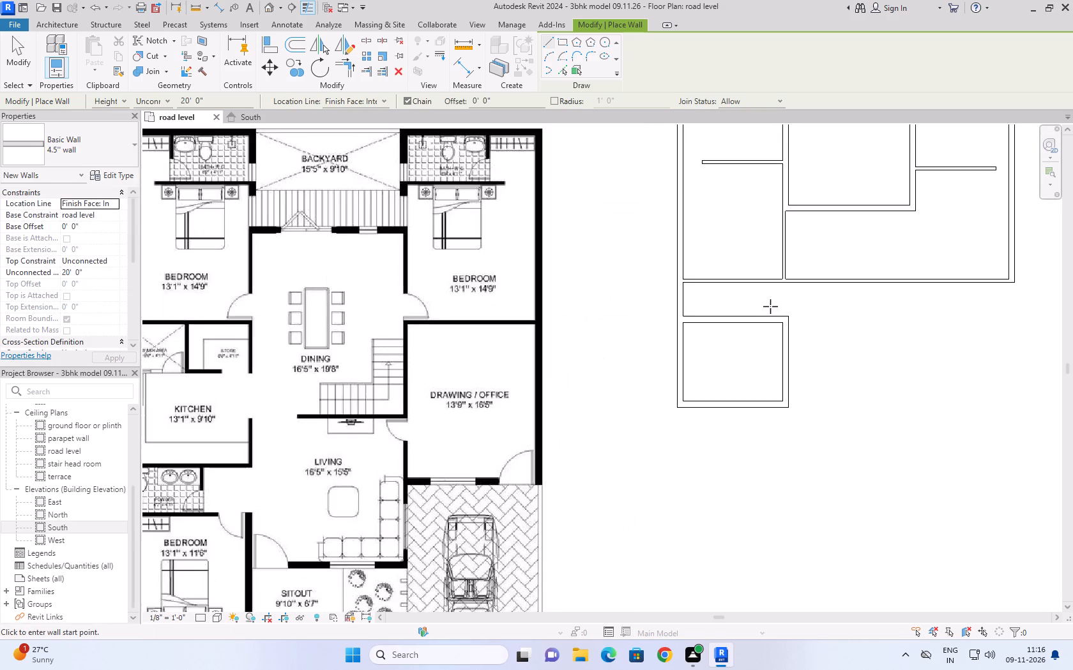
pyautogui.scroll(-4, 770, 306)
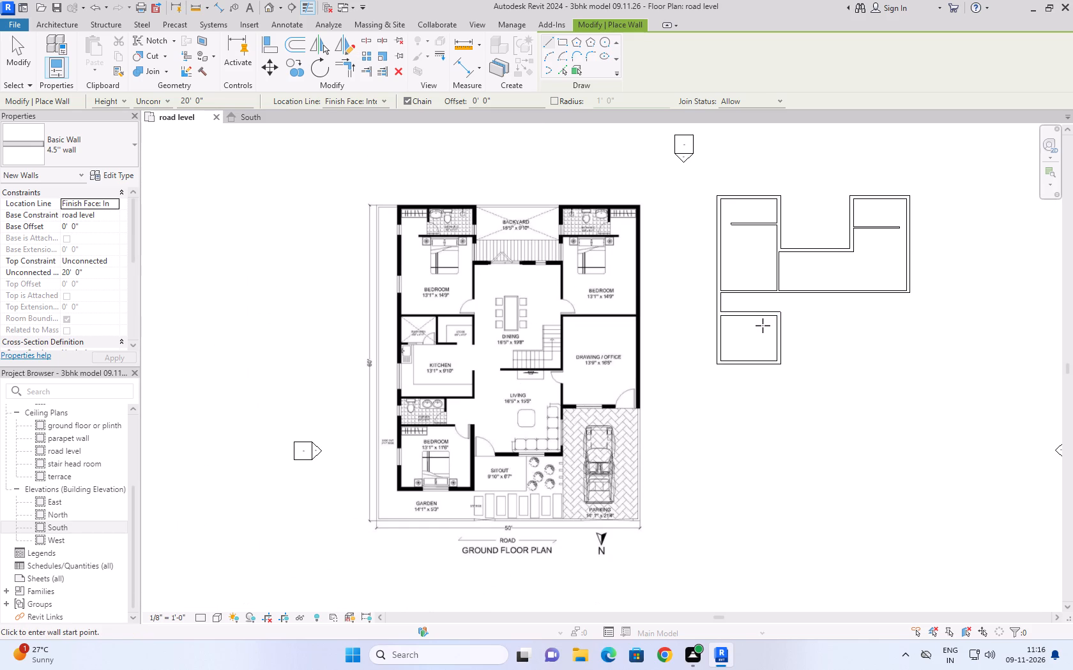
pyautogui.scroll(1, 756, 239)
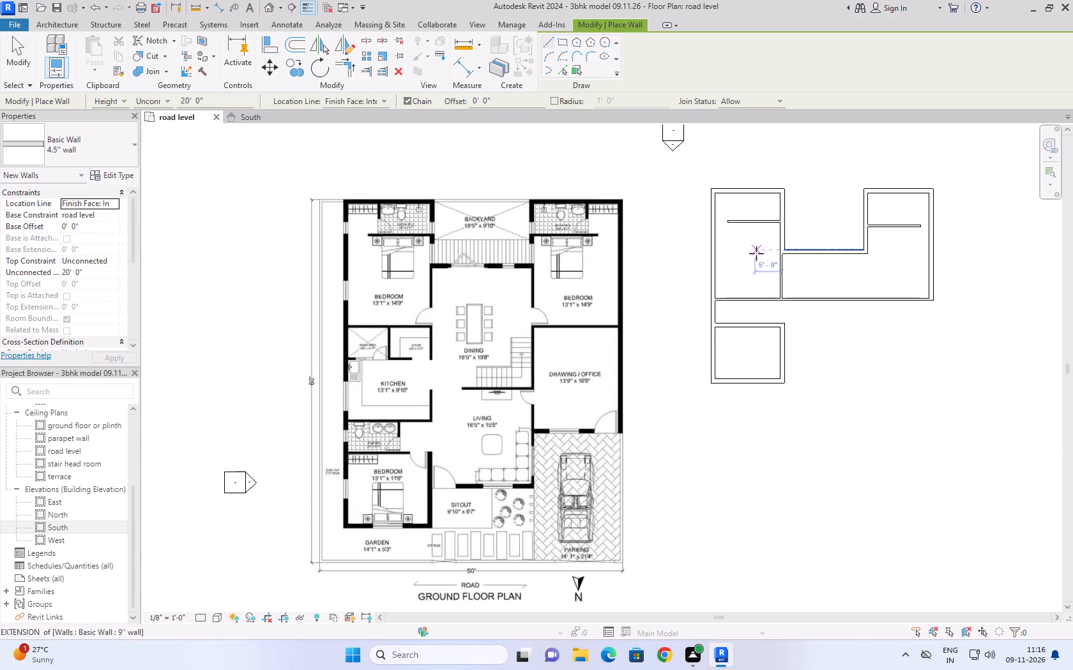
pyautogui.scroll(3, 745, 314)
pyautogui.scroll(-2, 766, 295)
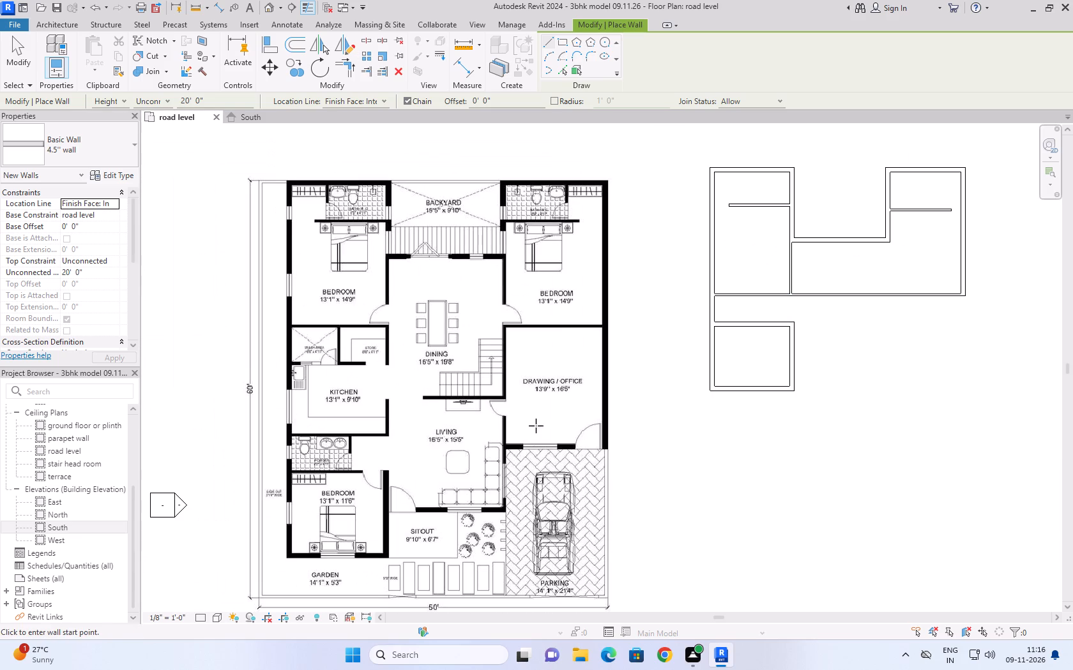
pyautogui.scroll(7, 807, 287)
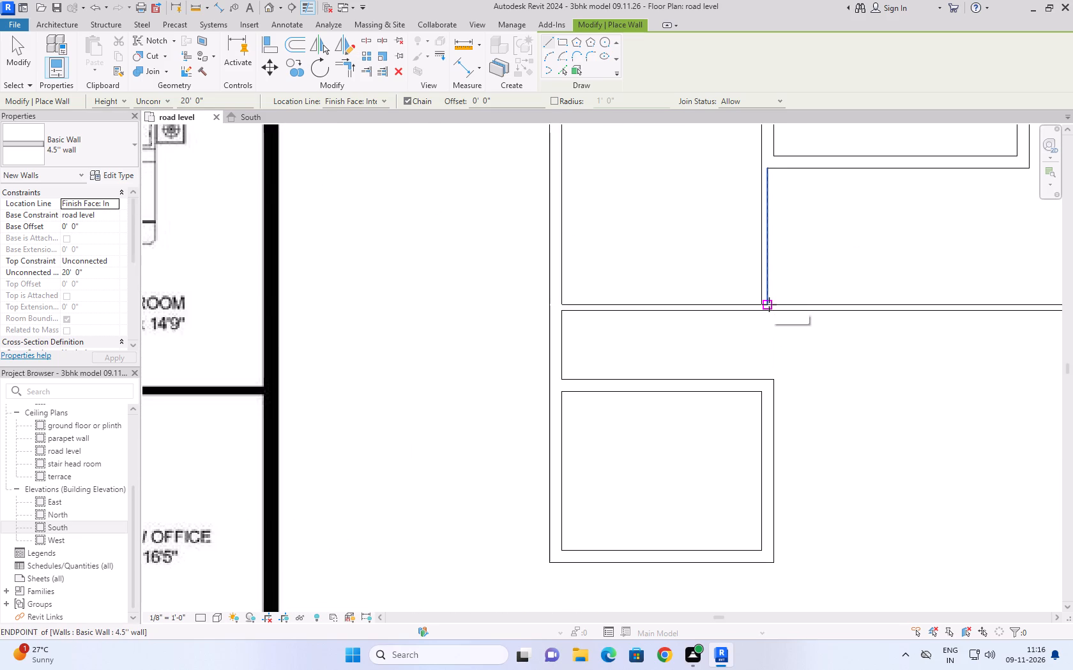
pyautogui.click(769, 304)
pyautogui.press('space')
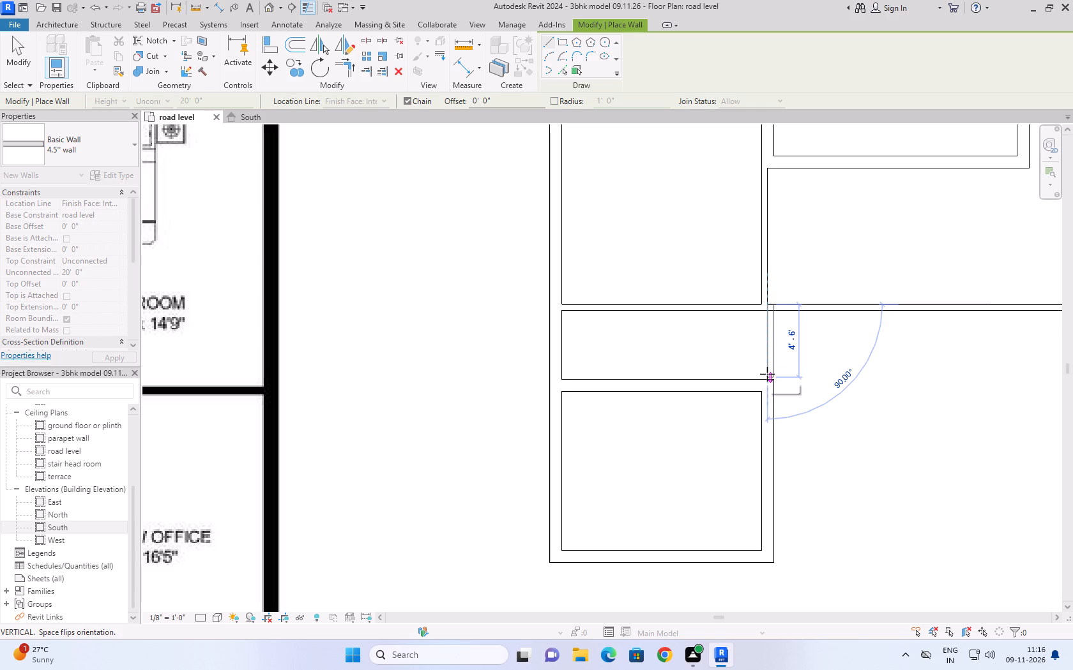
pyautogui.scroll(-4, 768, 399)
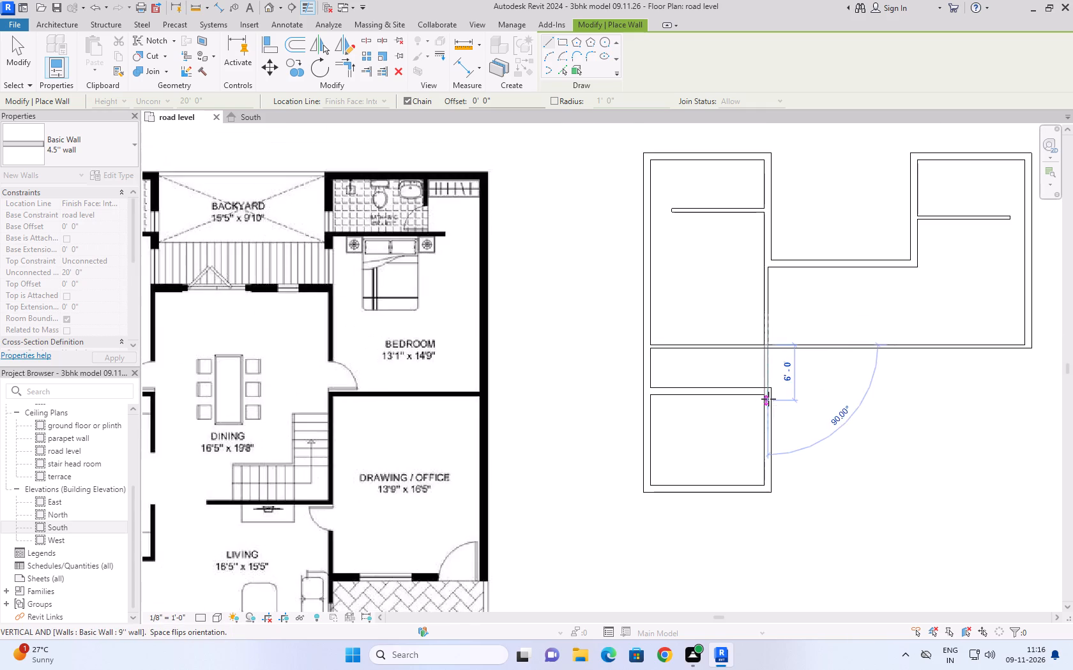
pyautogui.scroll(-3, 768, 399)
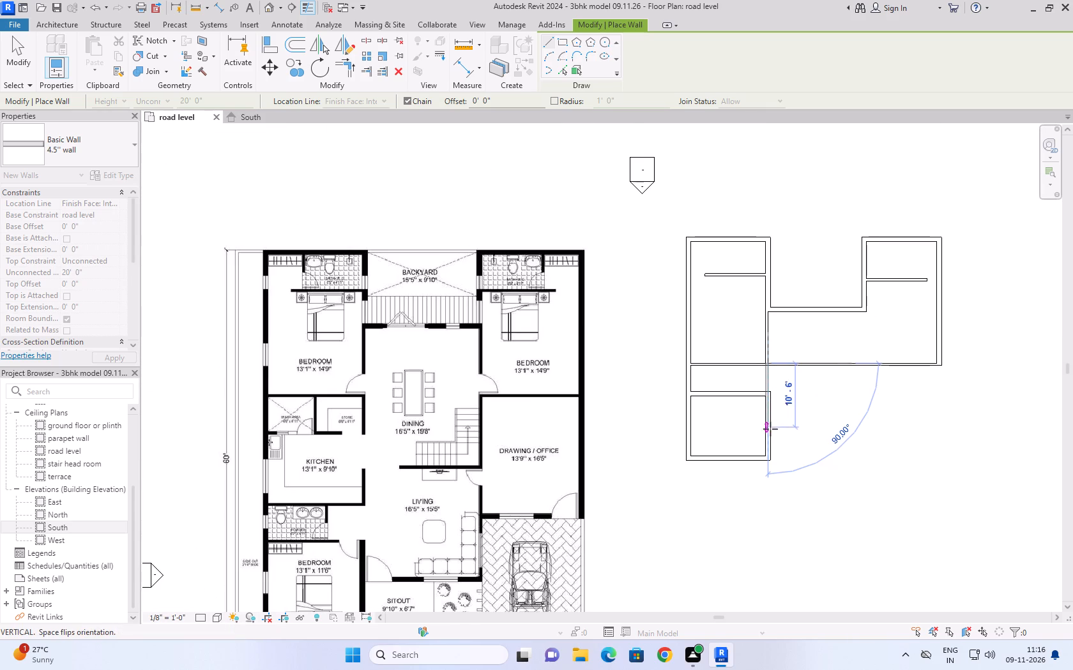
pyautogui.click(766, 391)
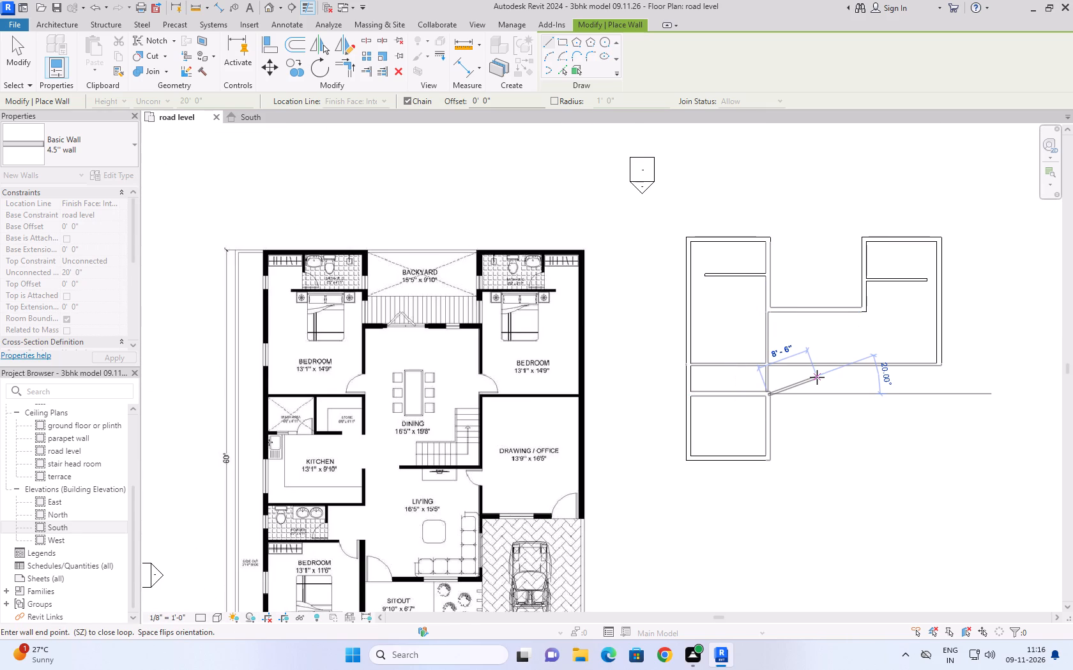
pyautogui.press('Escape')
pyautogui.press('Escape')
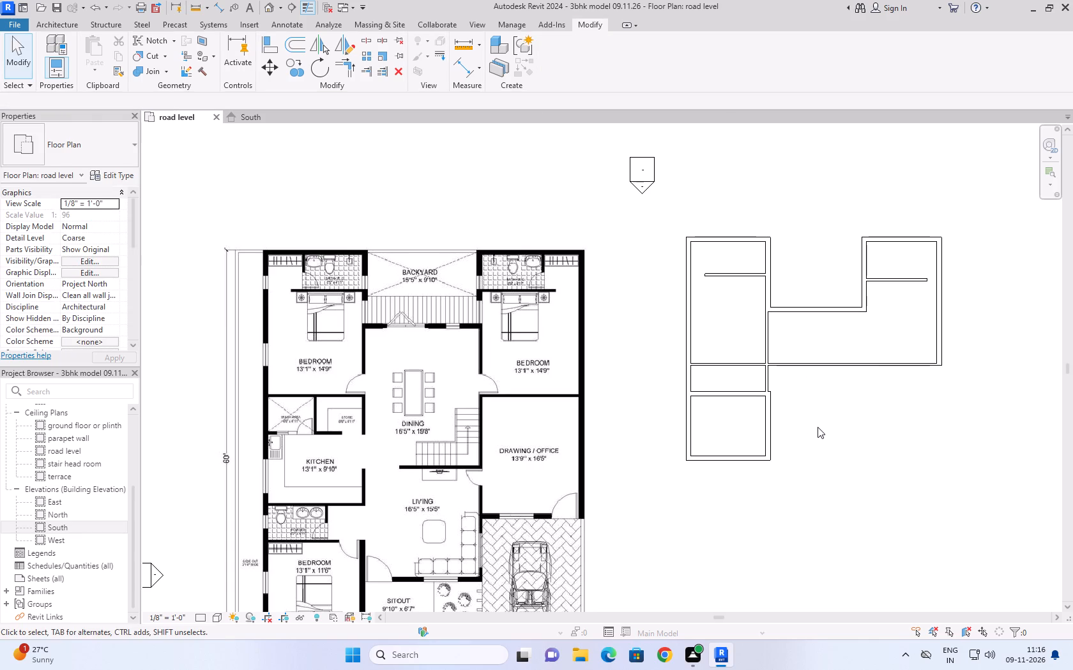
# Change the kitchen's right wall to the 4.5'' wall type.
pyautogui.click(767, 442)
pyautogui.click(79, 164)
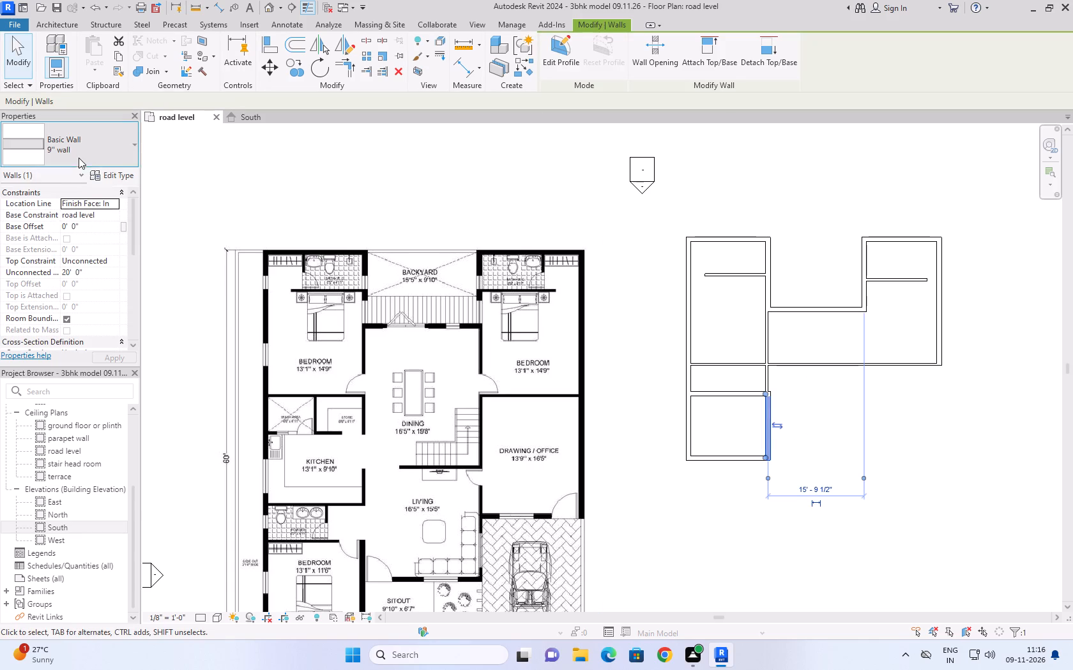
pyautogui.scroll(3, 56, 198)
pyautogui.click(54, 214)
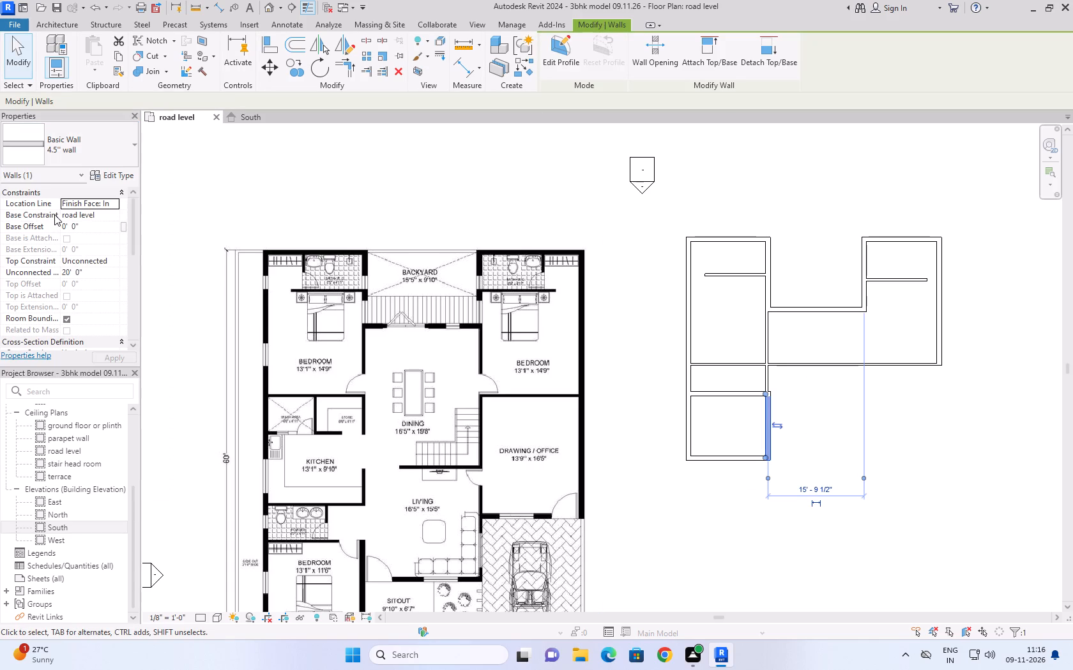
pyautogui.click(809, 410)
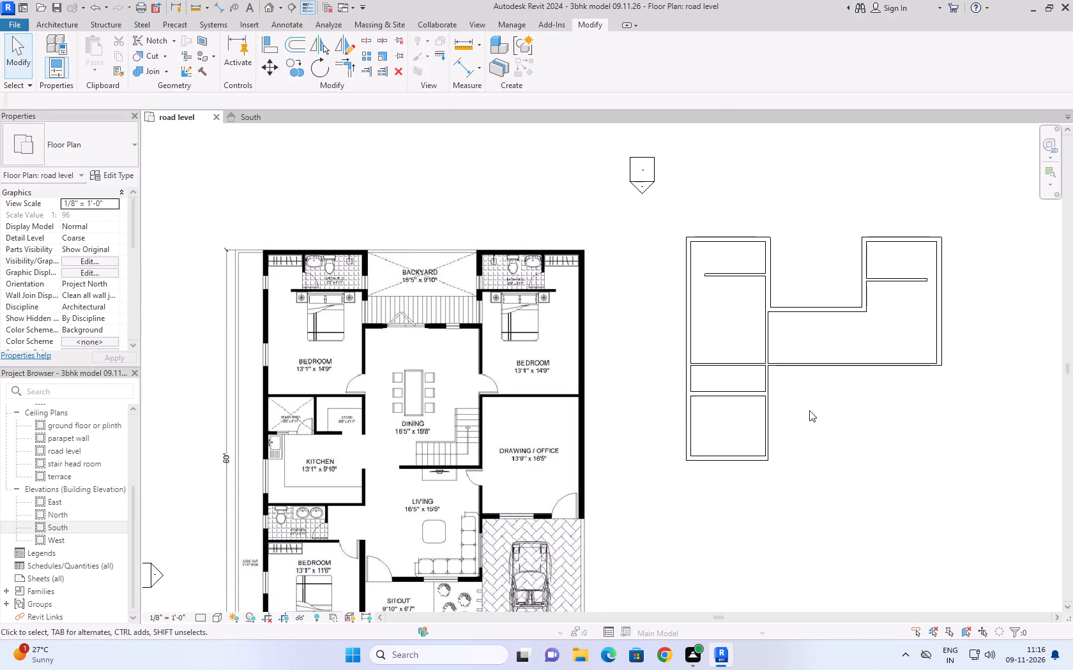
# Change the kitchen's upper wall, bordering the wash area and store strip, to the 4.5'' wall type.
pyautogui.click(725, 397)
pyautogui.click(25, 147)
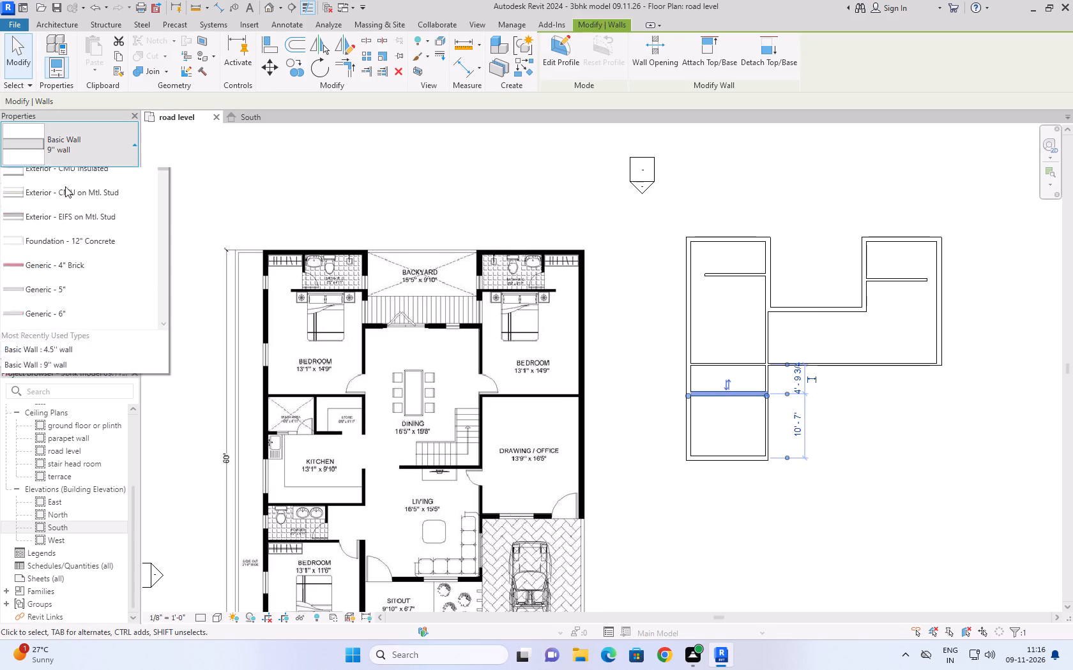
pyautogui.scroll(4, 85, 214)
pyautogui.click(77, 218)
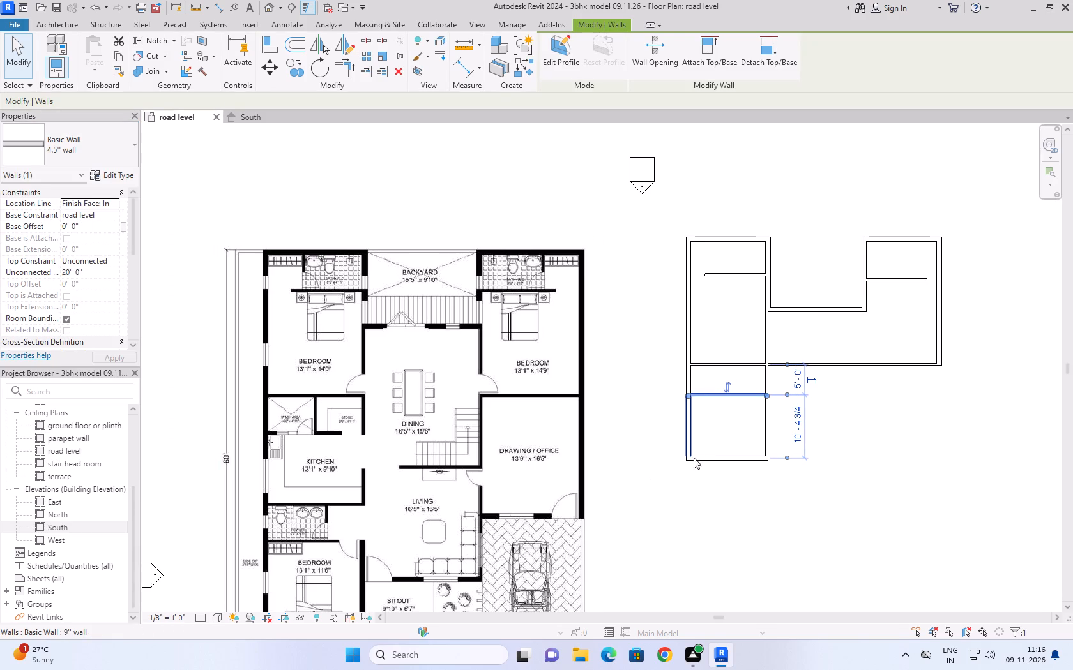
pyautogui.click(755, 520)
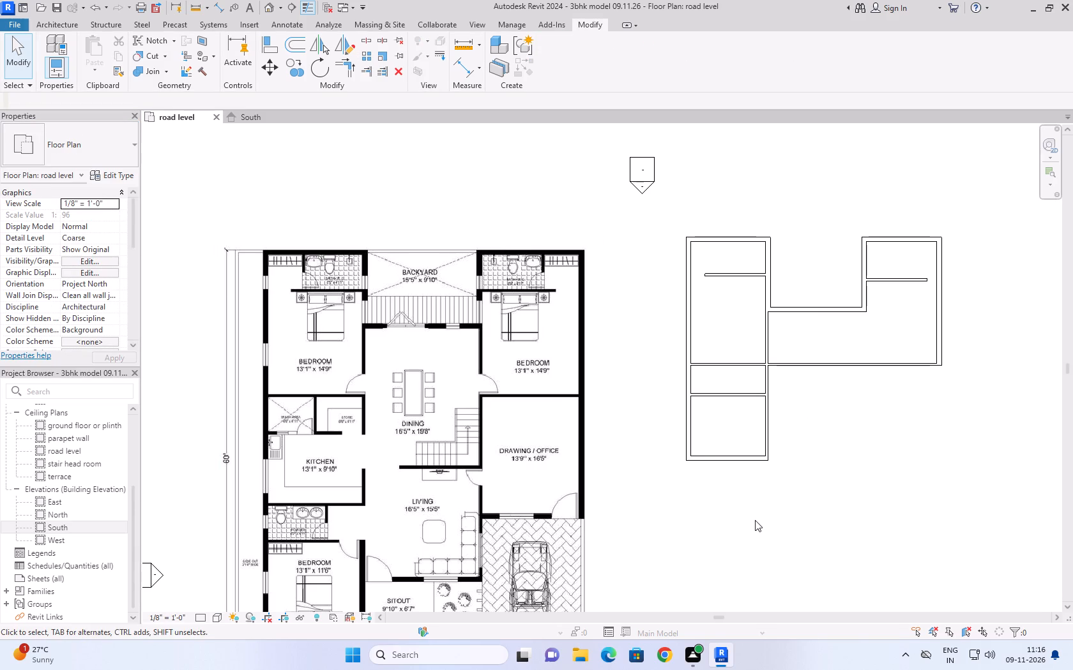
# Draw a 4.5'' wall between wash area and store, 6'4'' from the right wall, from the kitchen's upper wall to the bedroom's lower wall.
pyautogui.scroll(5, 340, 423)
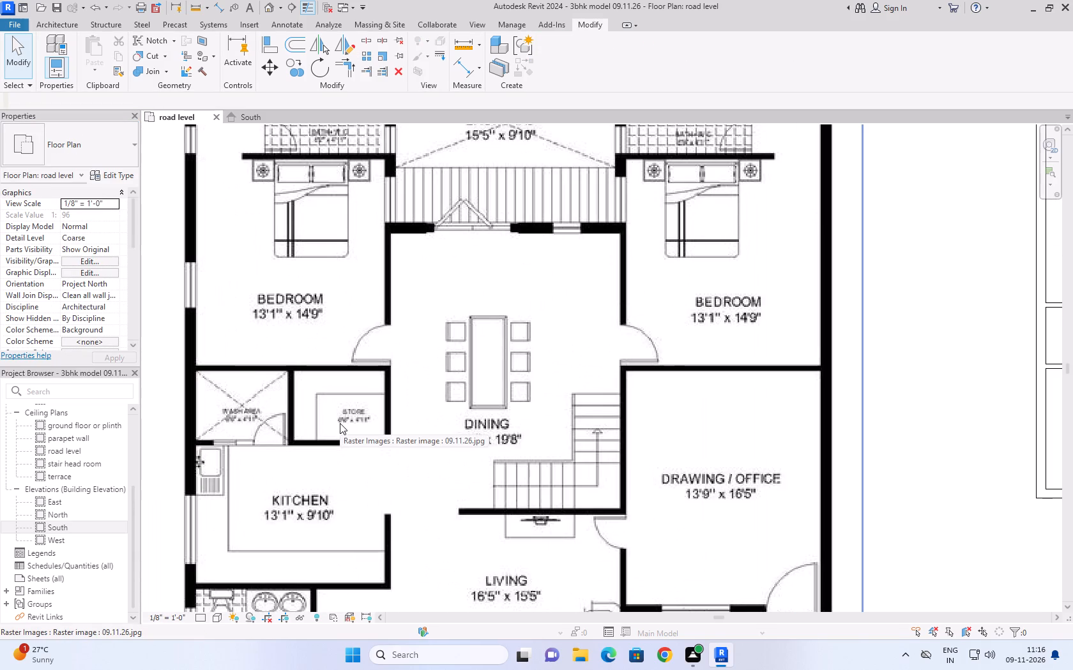
pyautogui.scroll(-5, 379, 445)
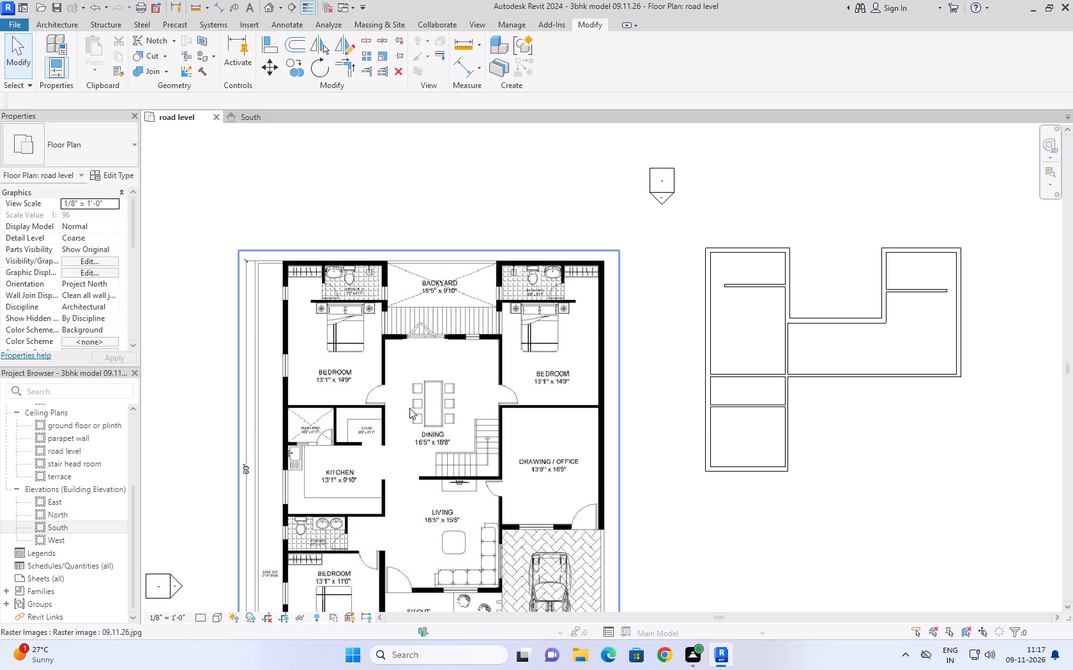
pyautogui.moveTo(841, 430); pyautogui.dragTo(816, 441, button='middle')
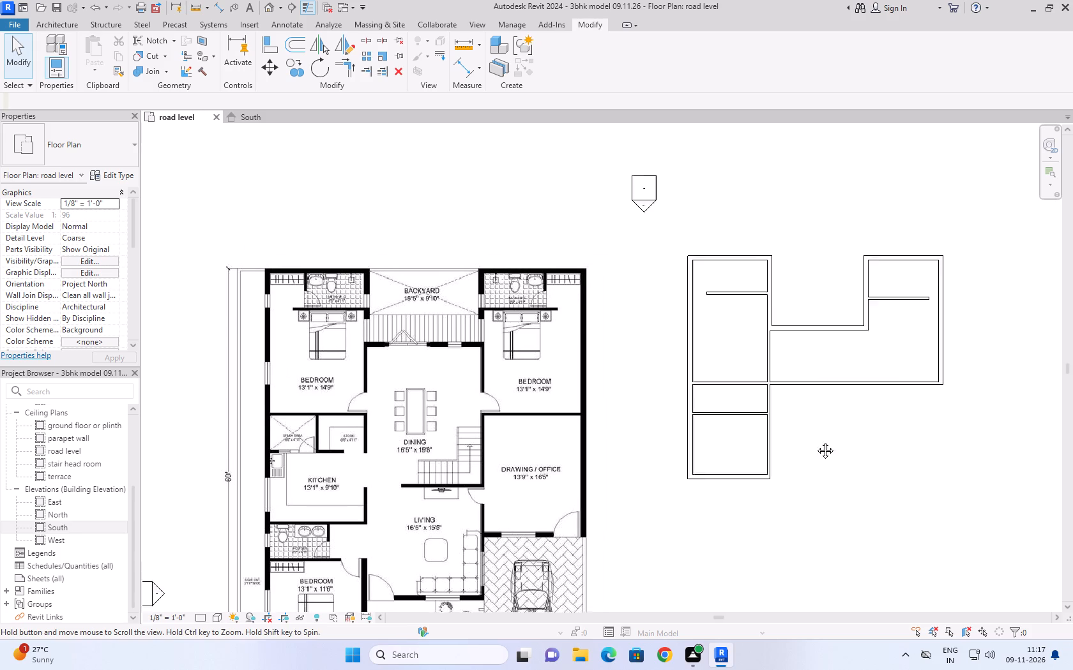
pyautogui.moveTo(816, 441); pyautogui.dragTo(729, 468, button='middle')
pyautogui.scroll(-2, 718, 460)
pyautogui.scroll(3, 699, 484)
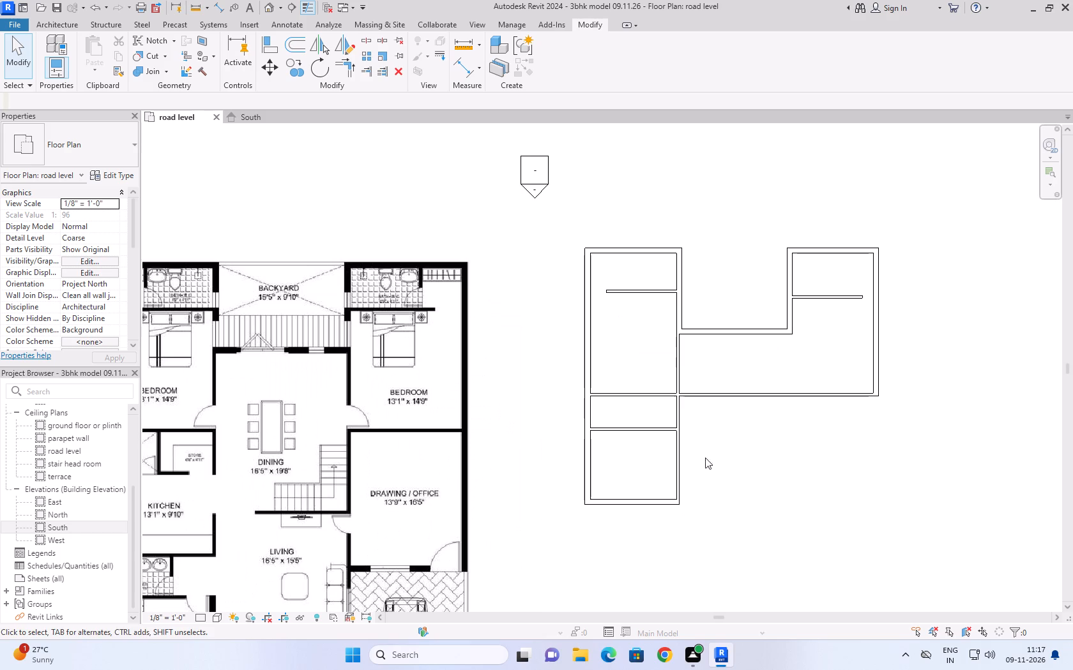
pyautogui.click(34, 22)
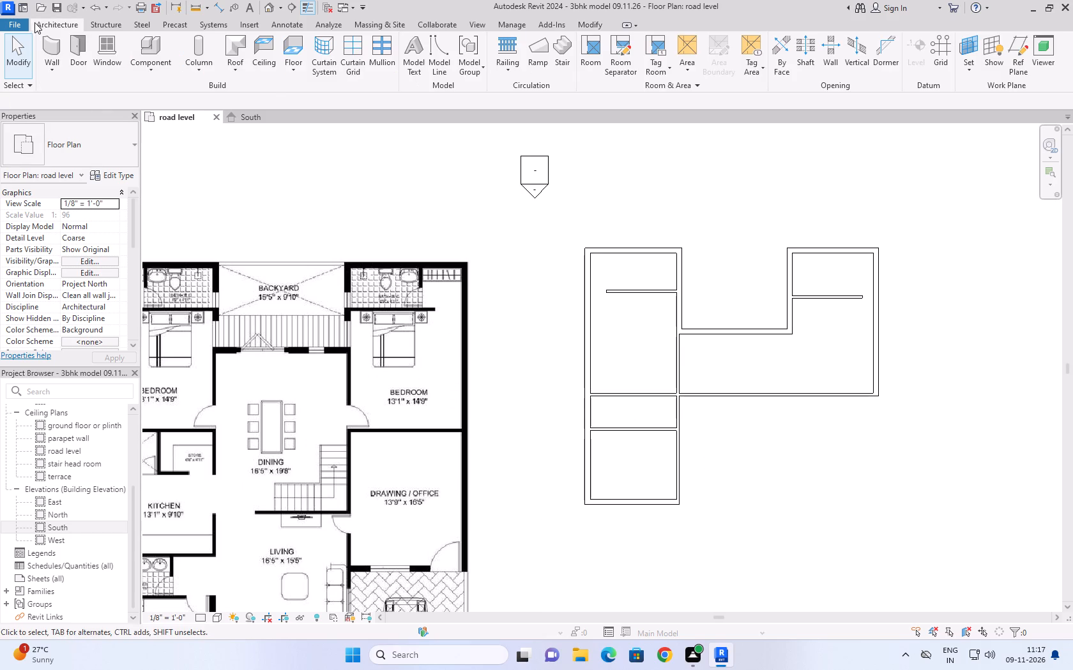
pyautogui.click(45, 45)
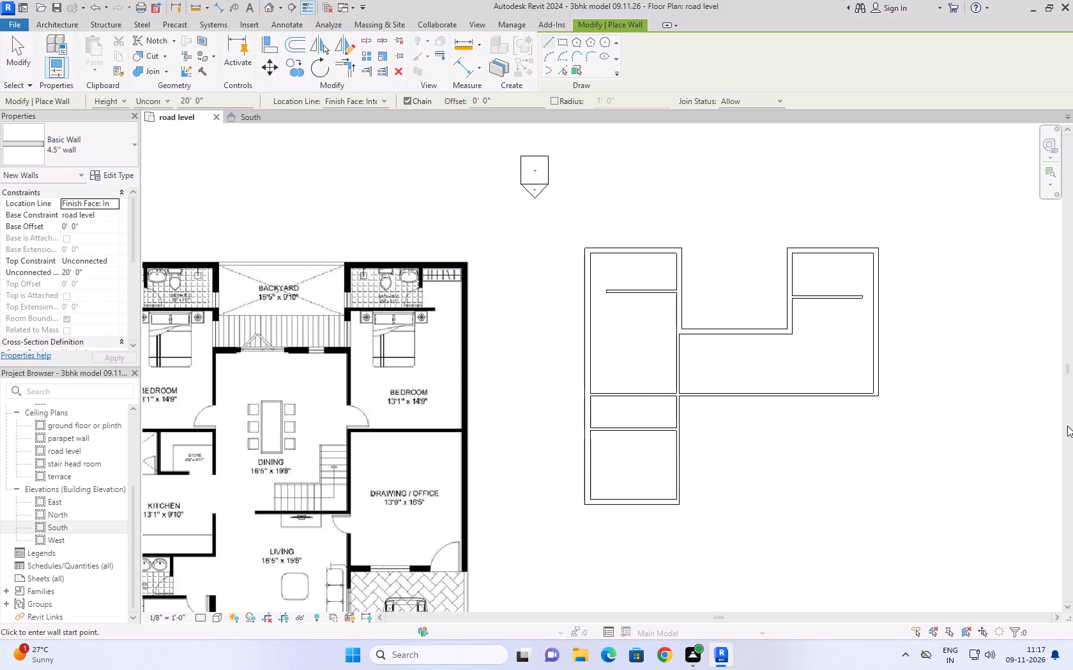
pyautogui.scroll(-2, 912, 491)
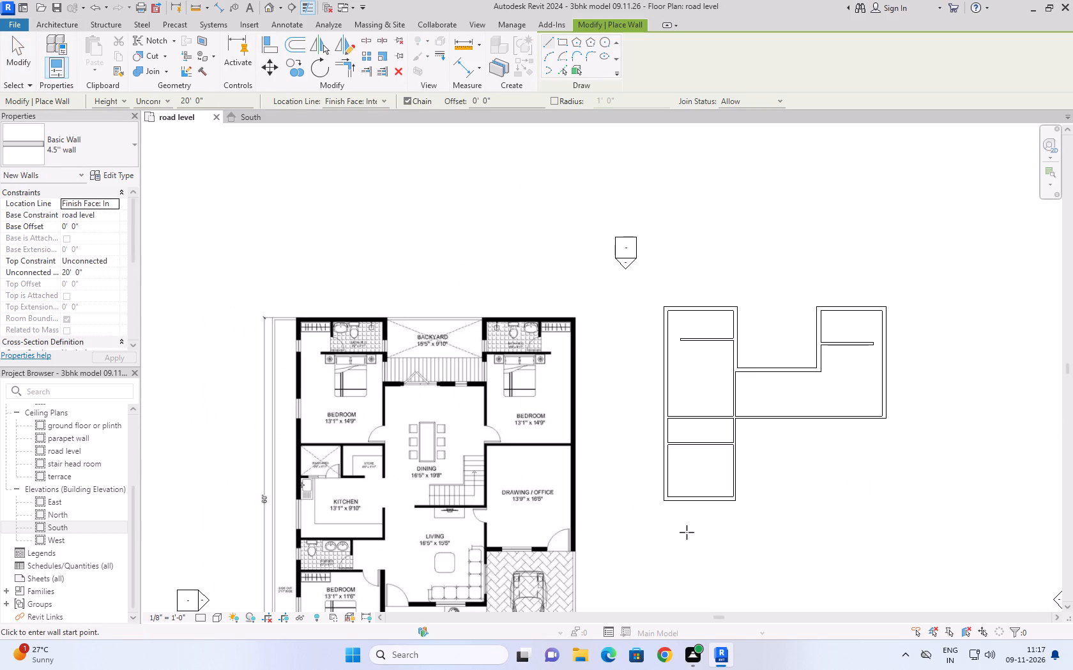
pyautogui.scroll(3, 687, 532)
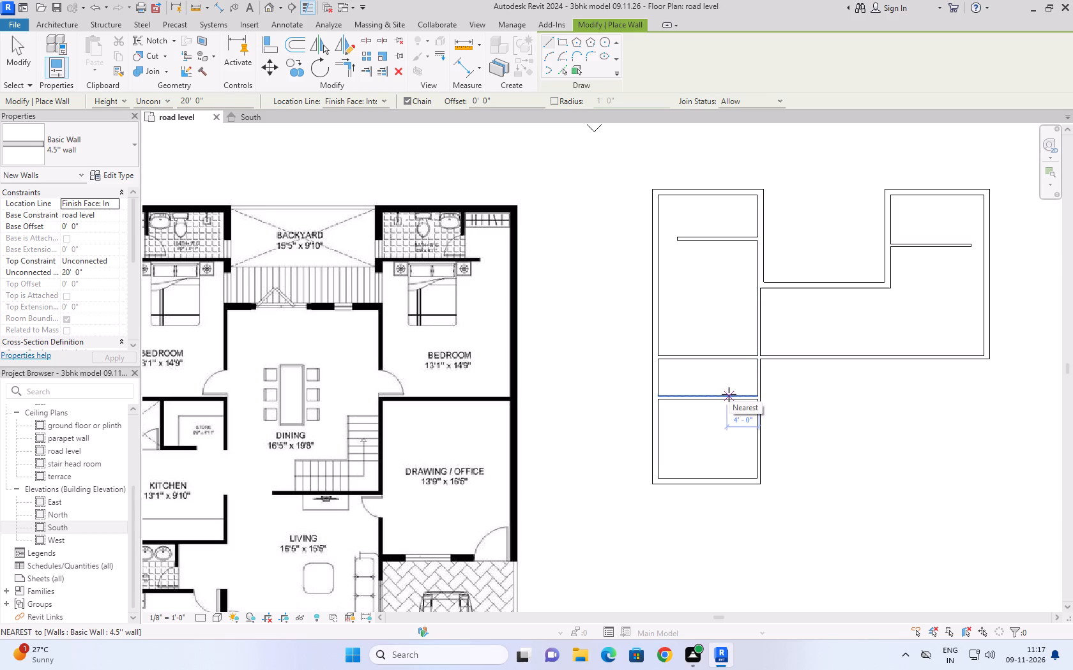
pyautogui.press('6')
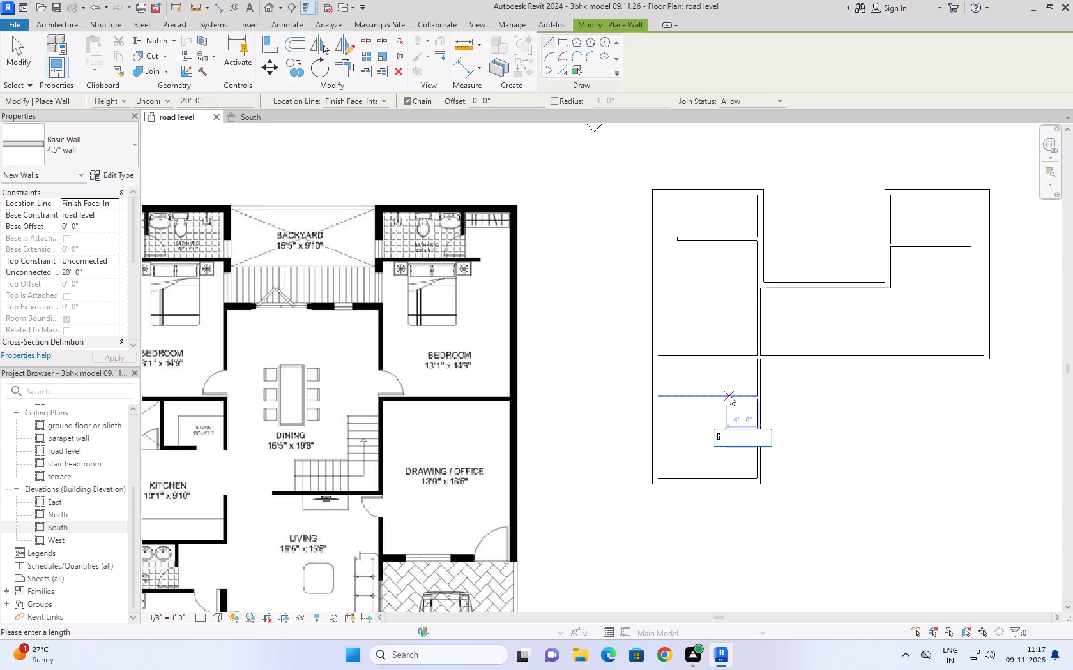
pyautogui.press("'")
pyautogui.press('4')
pyautogui.write("''")
pyautogui.press('Return')
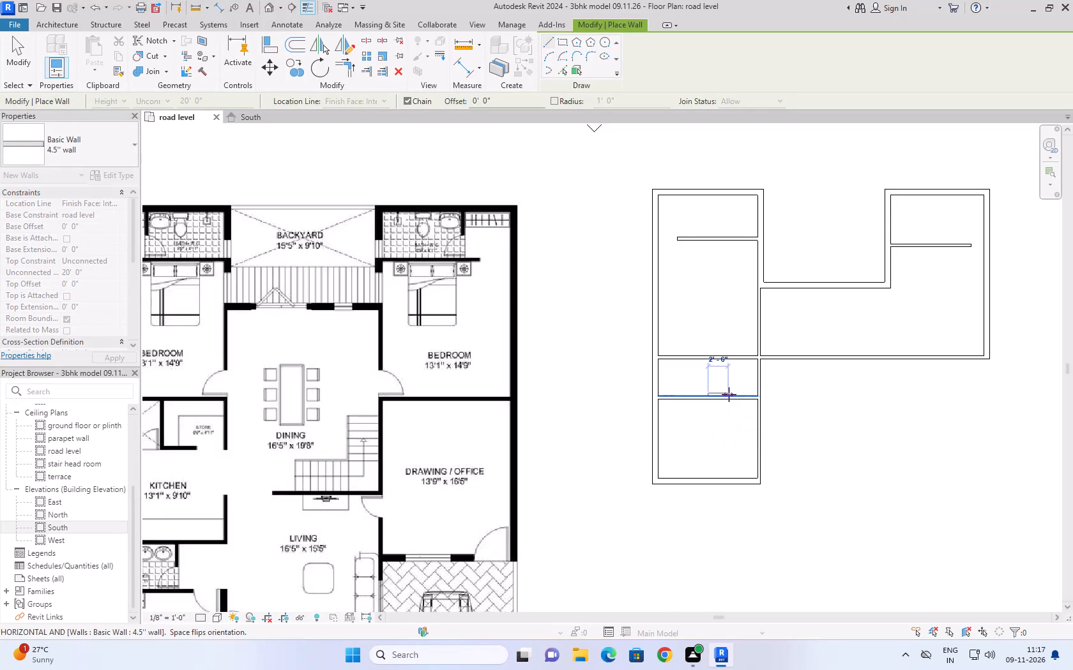
pyautogui.click(709, 360)
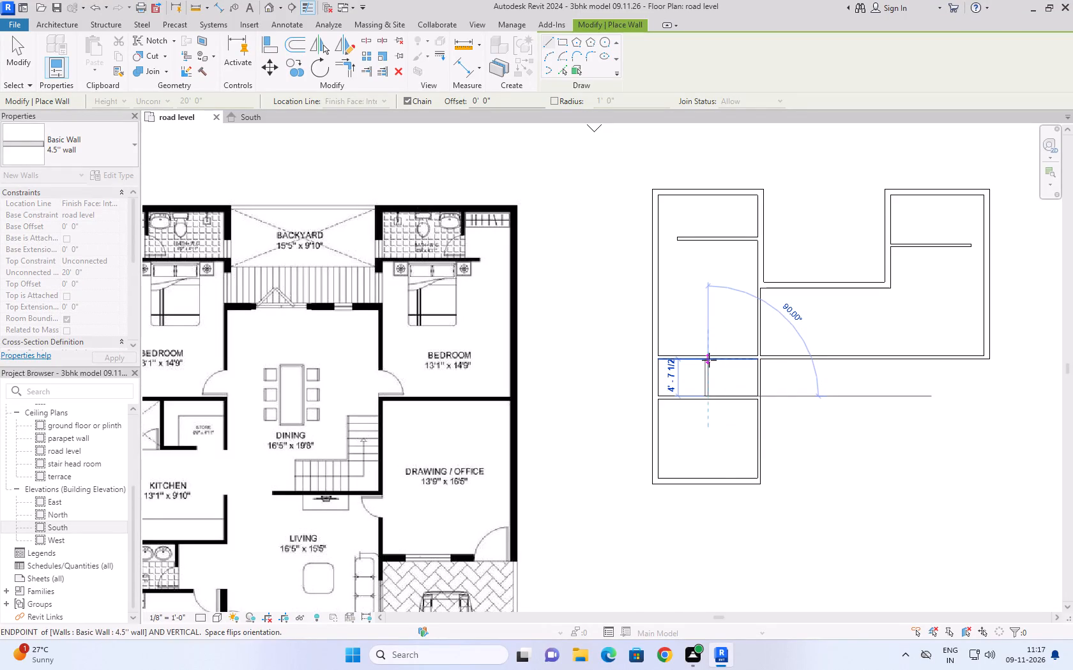
pyautogui.press('Escape')
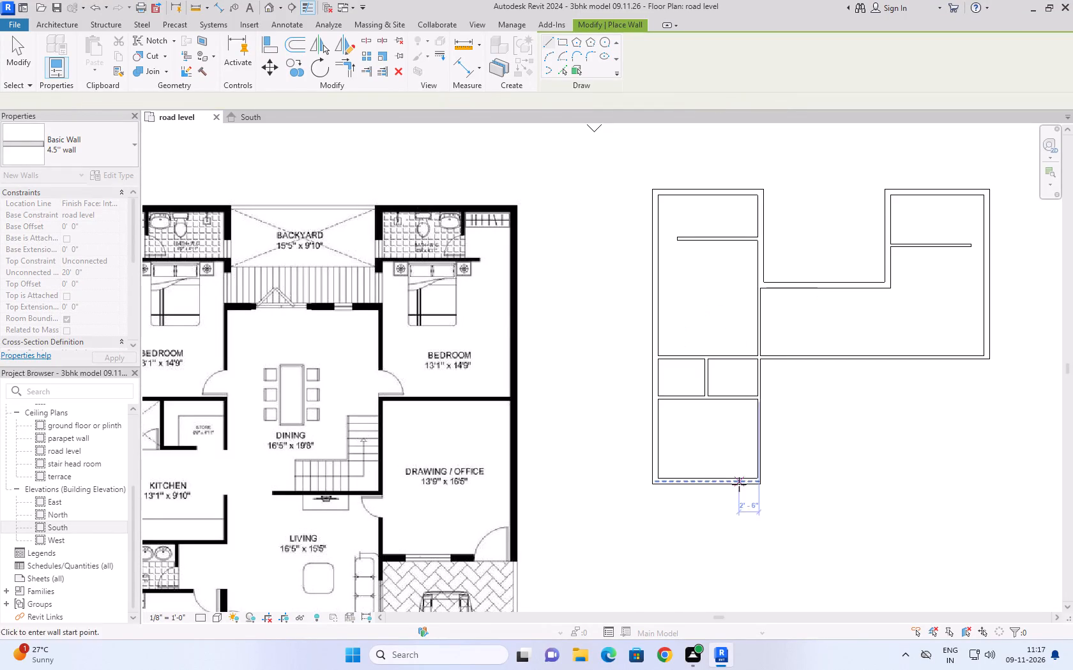
pyautogui.scroll(-6, 738, 443)
pyautogui.scroll(4, 778, 570)
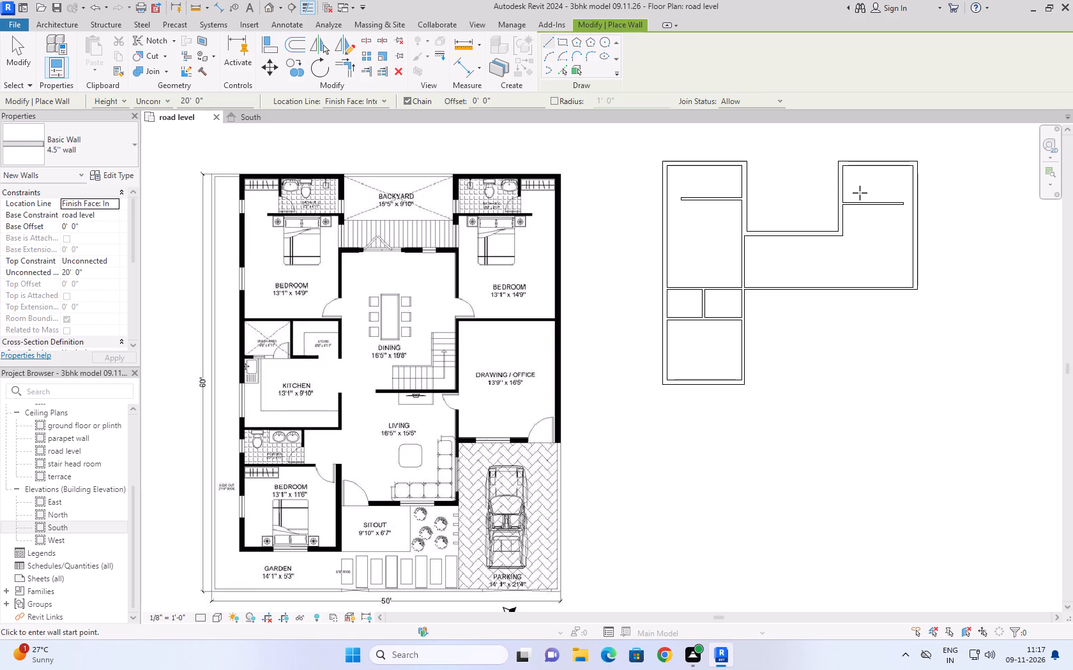
pyautogui.press('Escape')
pyautogui.press('Escape')
pyautogui.press('Escape')
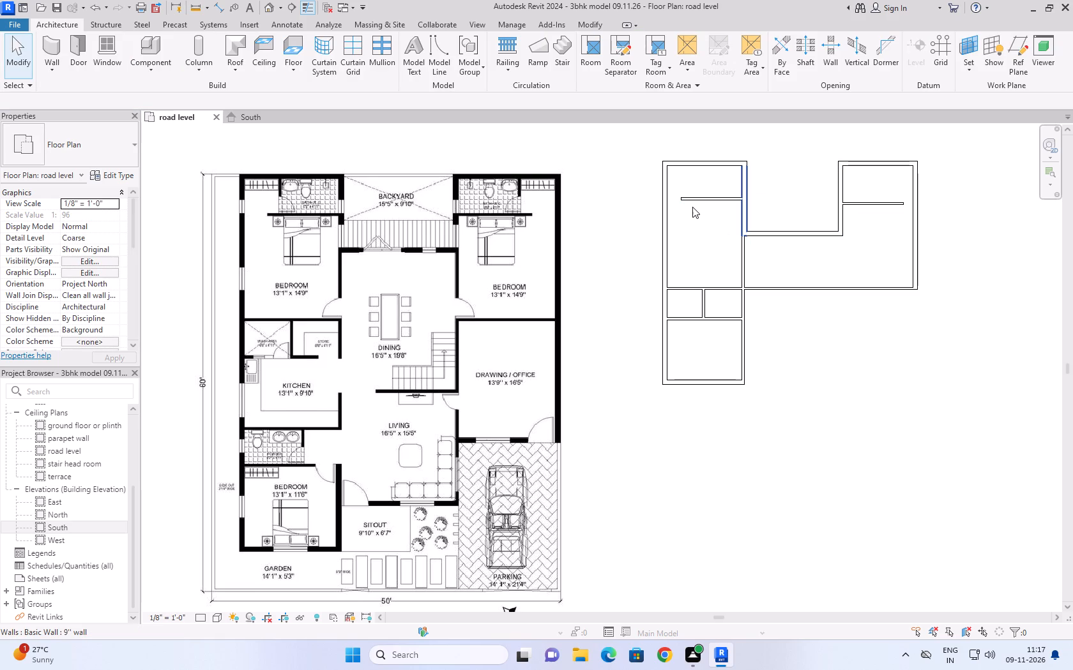
# Check the distance between the bathroom partition and the top wall in both upper bedrooms with aligned dimensions, without placing any.
pyautogui.write('di')
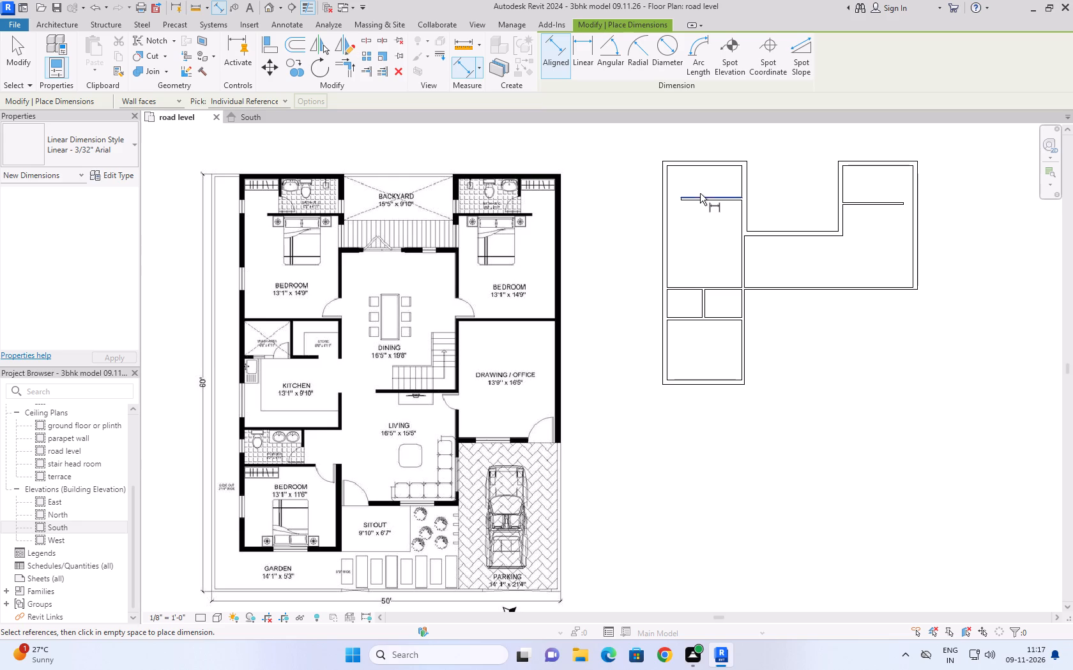
pyautogui.click(702, 195)
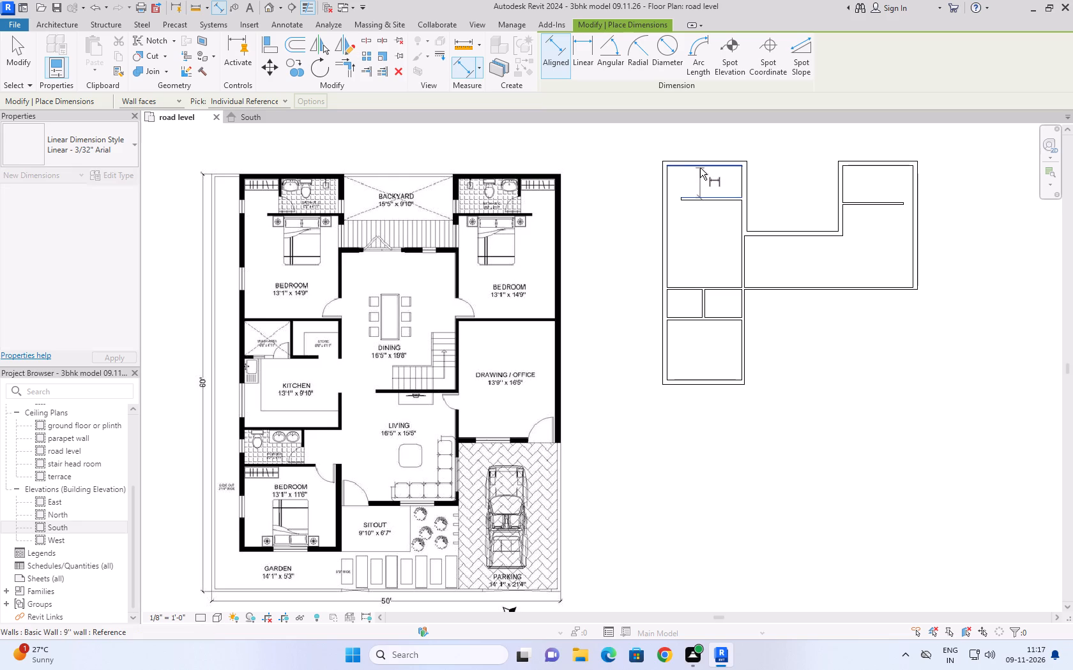
pyautogui.click(700, 166)
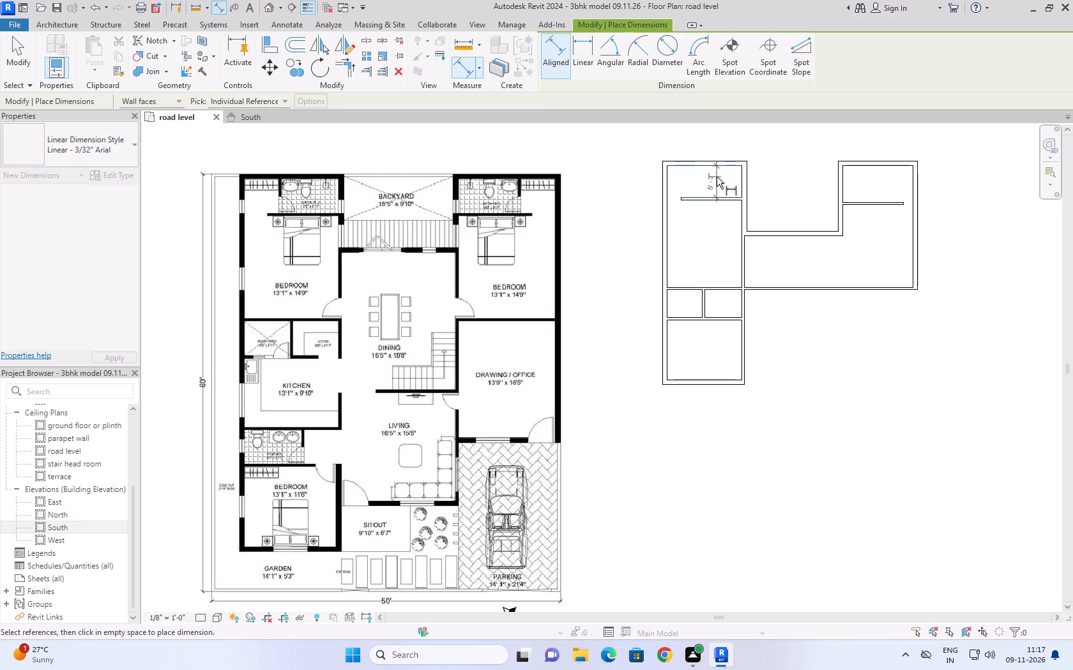
pyautogui.scroll(3, 862, 202)
pyautogui.press('Escape')
pyautogui.click(862, 200)
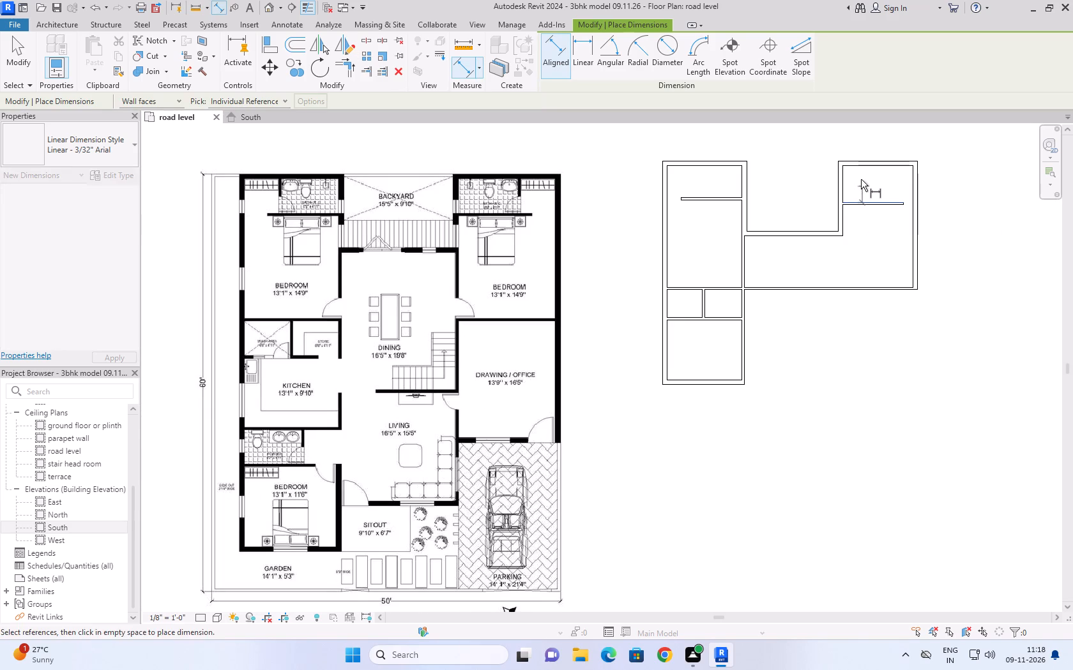
pyautogui.click(855, 166)
pyautogui.press('Escape')
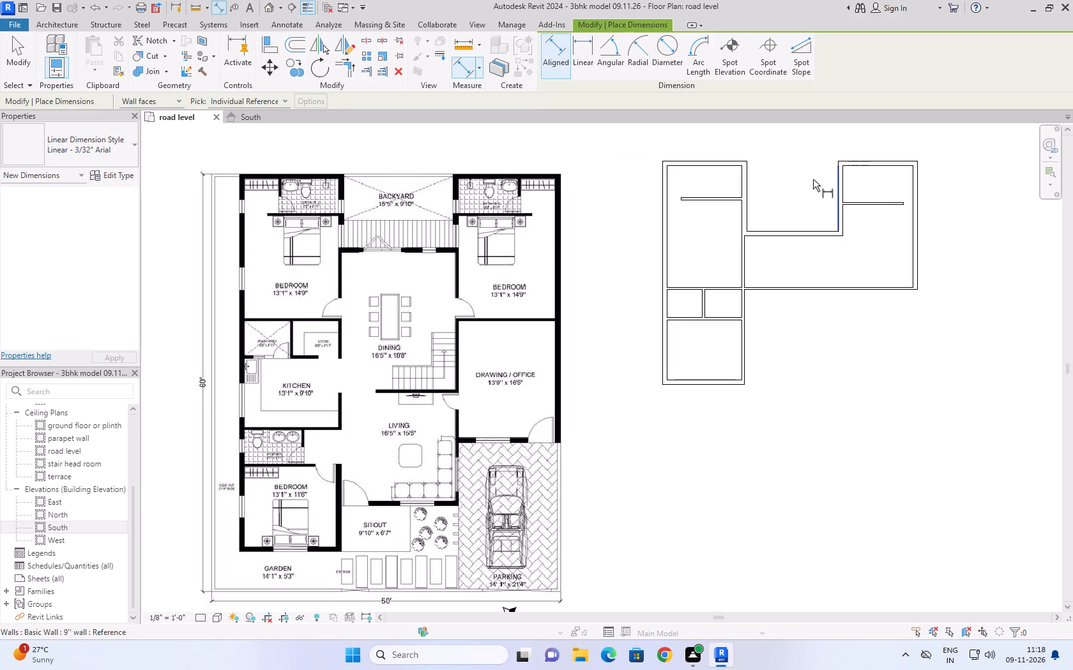
pyautogui.click(731, 198)
pyautogui.press('Escape')
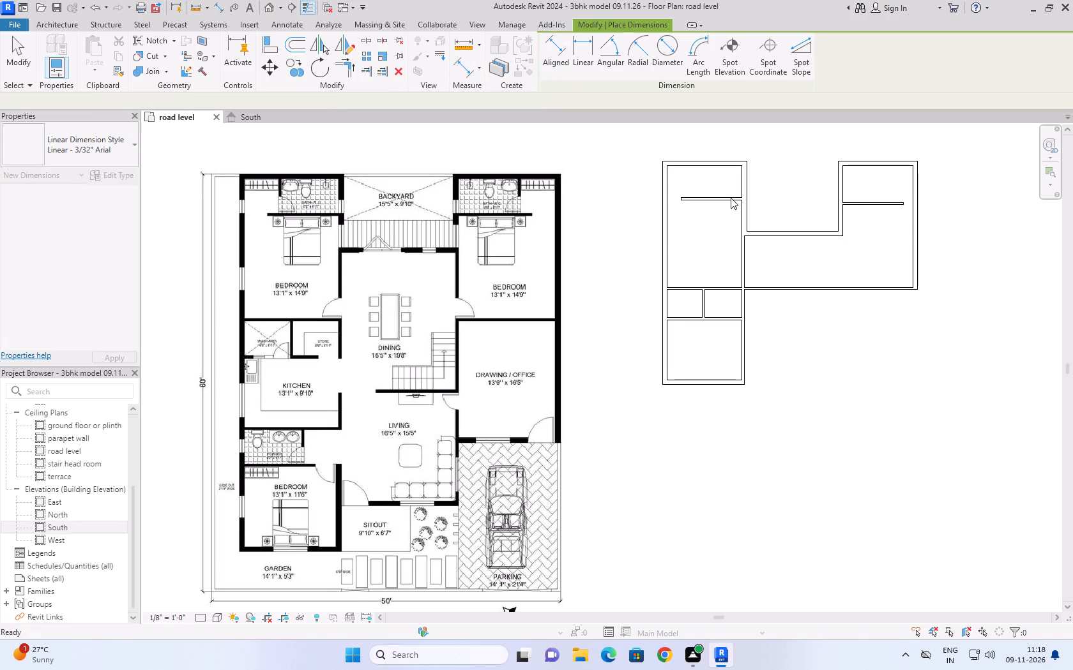
pyautogui.press('Escape')
# Nudge the first bedroom's 4.5'' bathroom partition vertically until it is 6'-0'' from the bedroom's top wall.
pyautogui.click(715, 197)
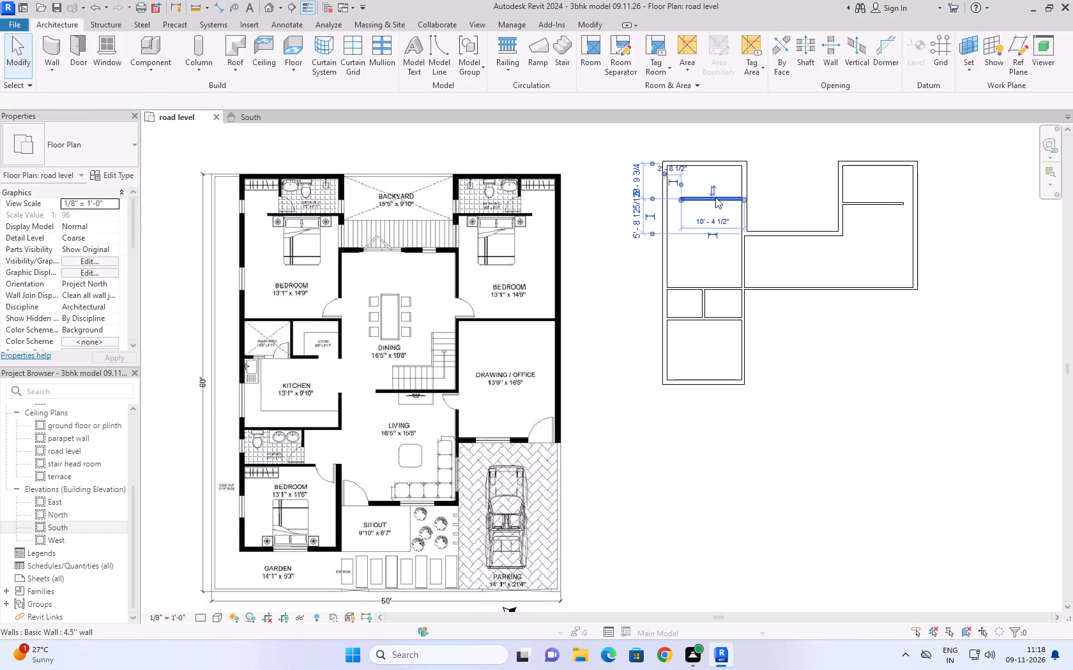
pyautogui.press('Down')
pyautogui.scroll(4, 715, 197)
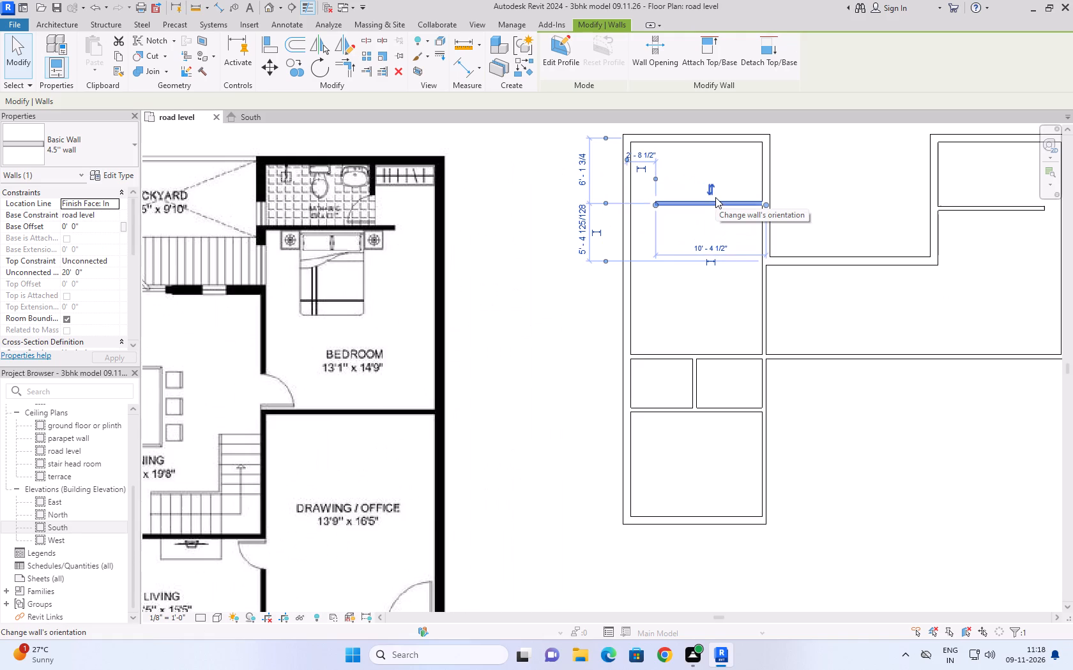
pyautogui.press('Up')
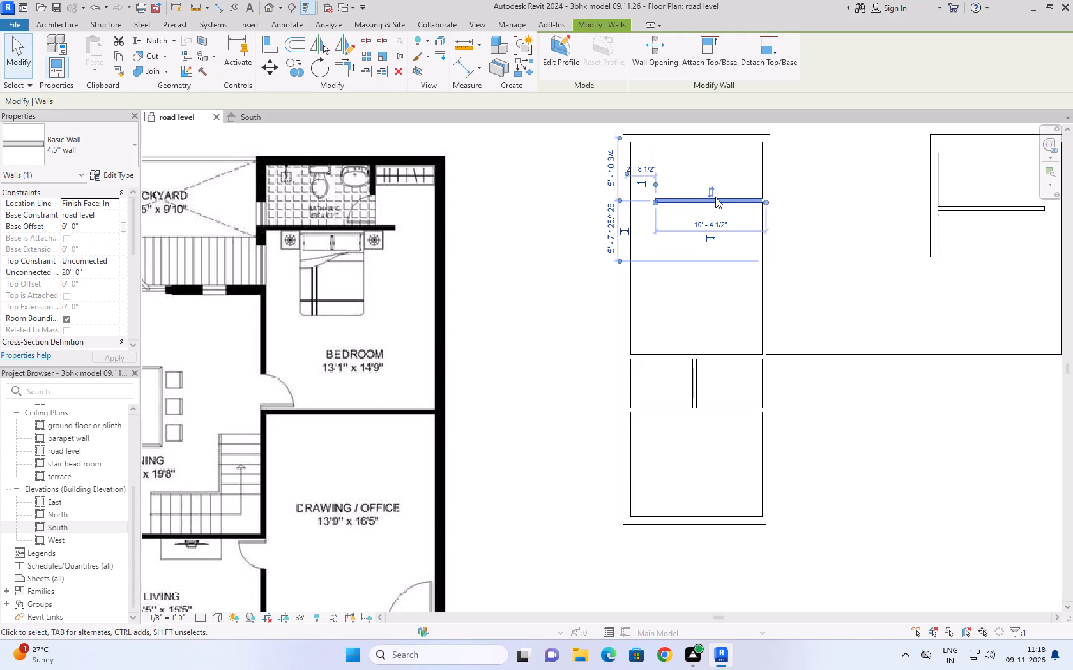
pyautogui.scroll(4, 703, 185)
pyautogui.moveTo(703, 185); pyautogui.dragTo(661, 249, button='middle')
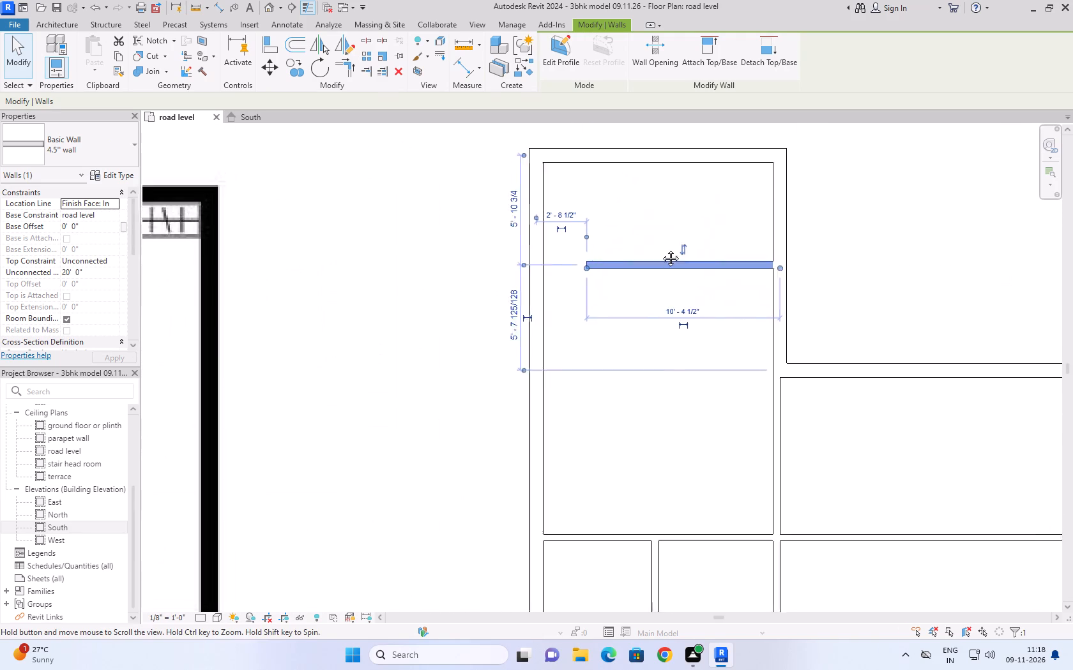
pyautogui.moveTo(661, 249); pyautogui.dragTo(633, 285, button='middle')
pyautogui.press('Up')
pyautogui.scroll(4, 634, 285)
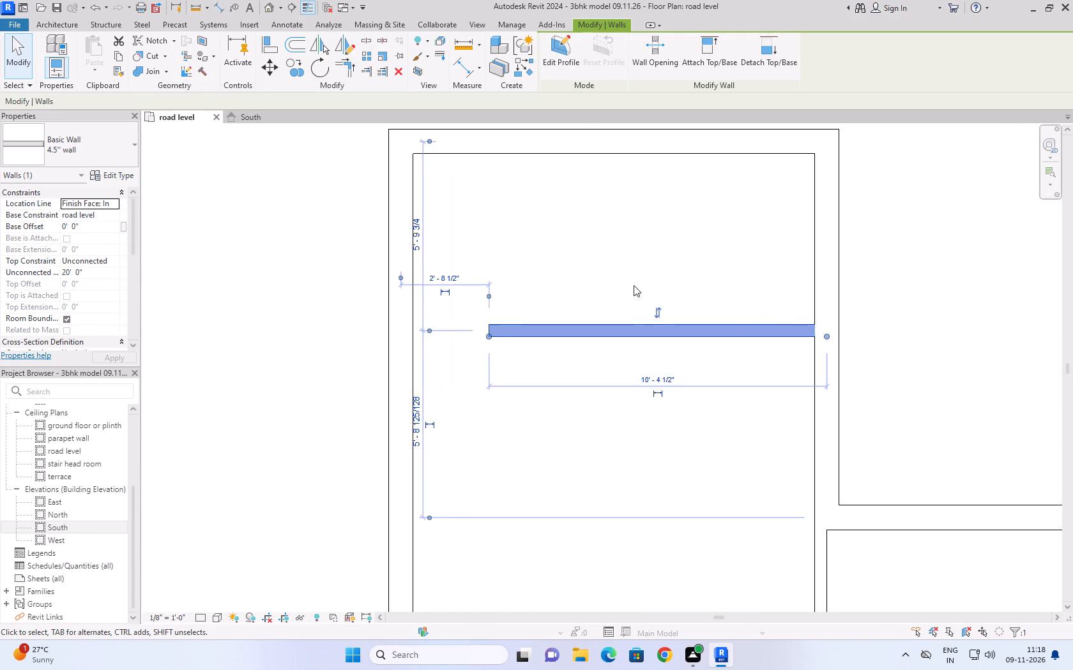
pyautogui.press('Up')
pyautogui.press('Down')
pyautogui.press('Down')
pyautogui.press('Down')
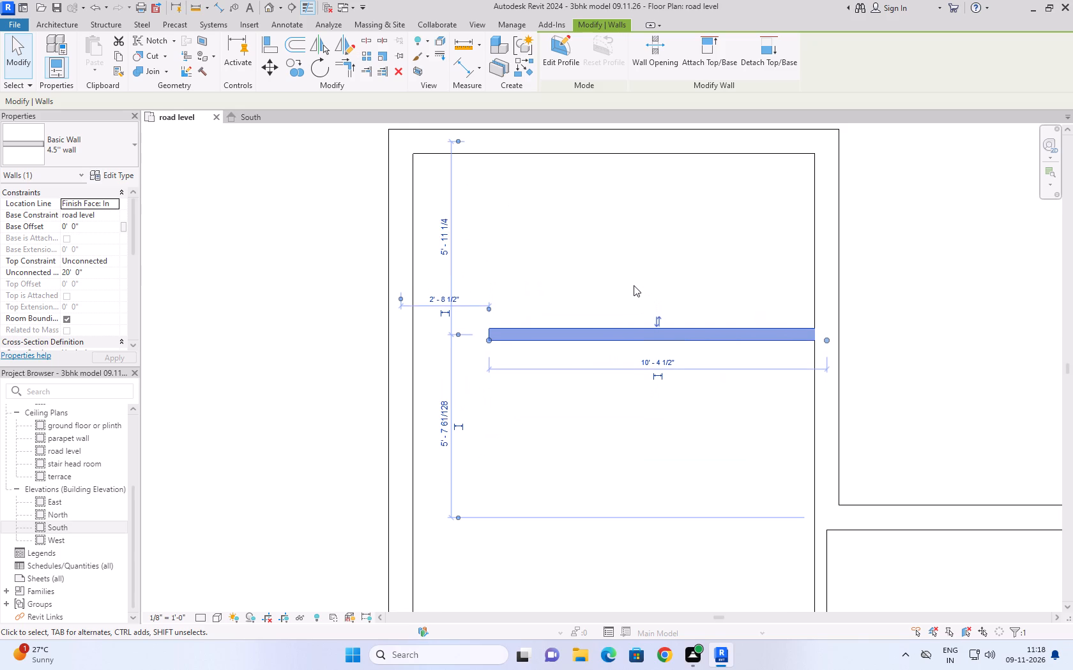
pyautogui.press('Down')
pyautogui.press('Down')
pyautogui.press('Down')
pyautogui.press('Up')
pyautogui.press('Up')
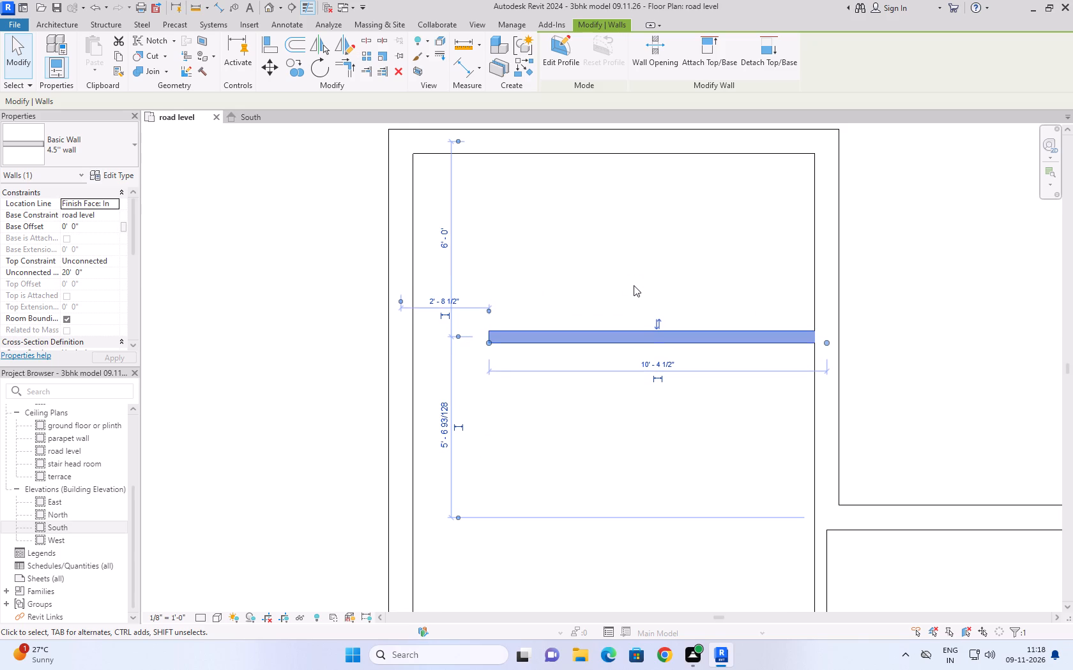
# Align the second upper bedroom's 4.5'' bathroom partition with the upper face of the first bedroom's bathroom partition.
pyautogui.scroll(-10, 648, 337)
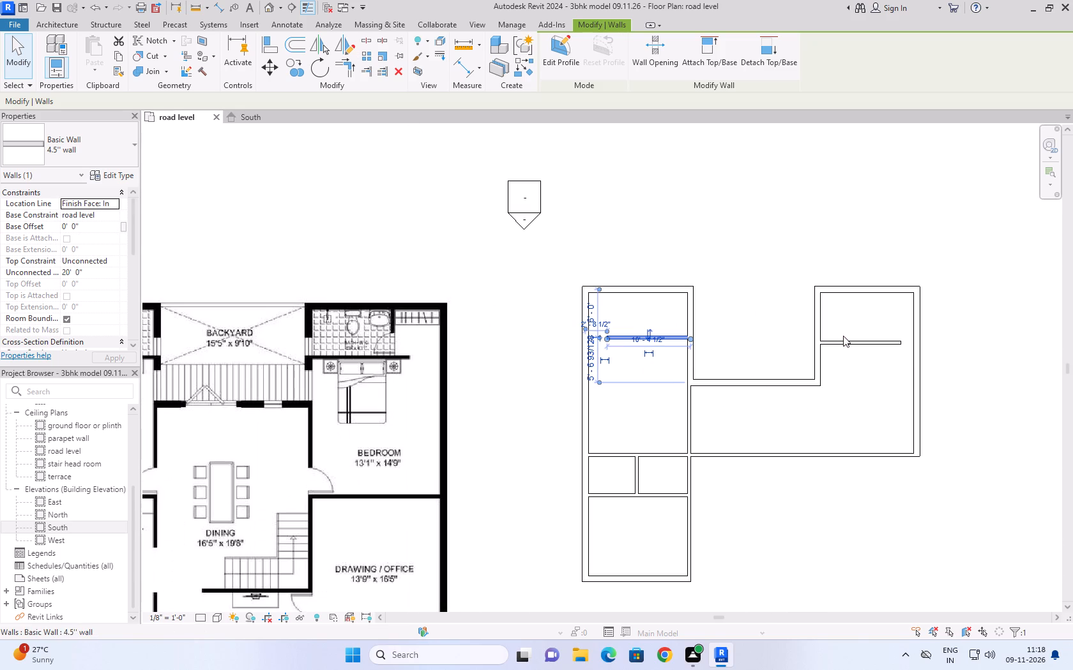
pyautogui.click(845, 341)
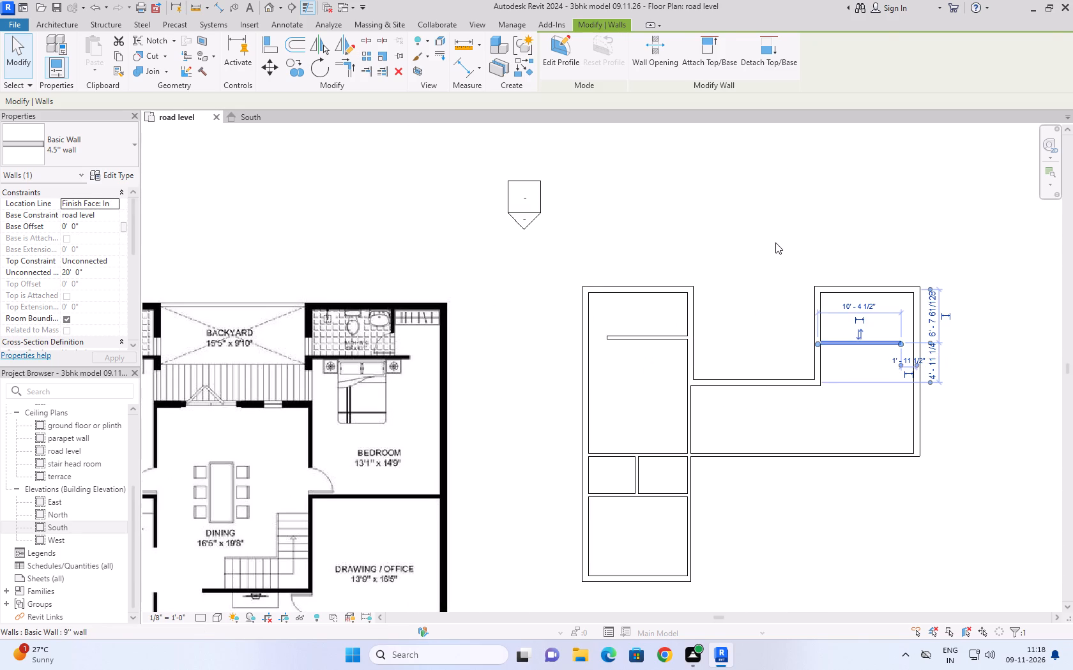
pyautogui.click(775, 242)
pyautogui.press('a')
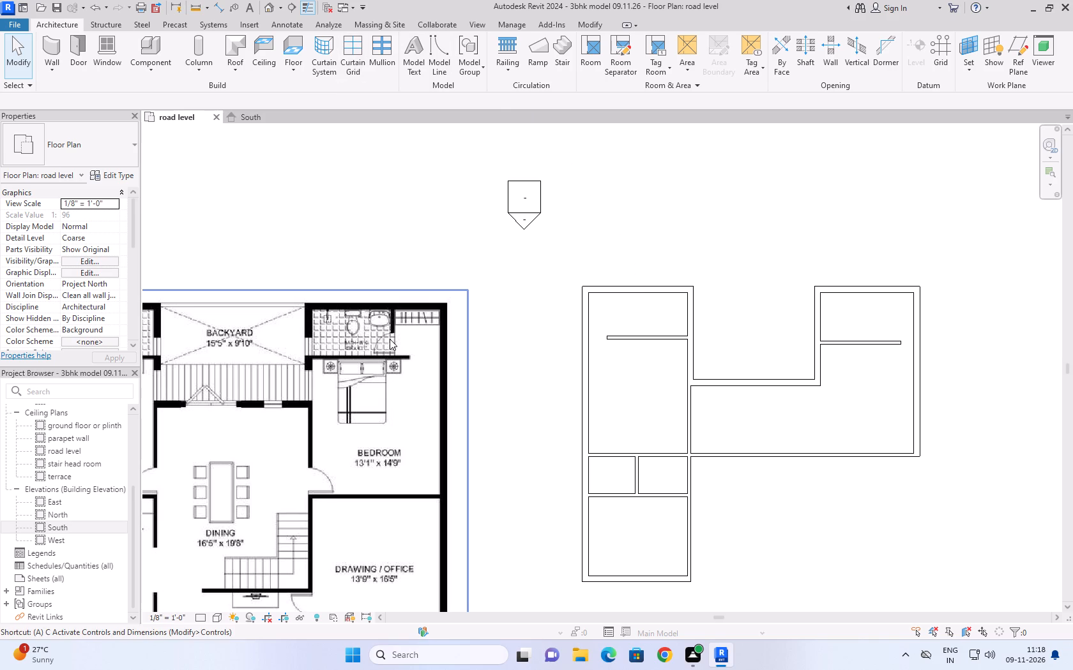
pyautogui.press('l')
pyautogui.scroll(6, 662, 344)
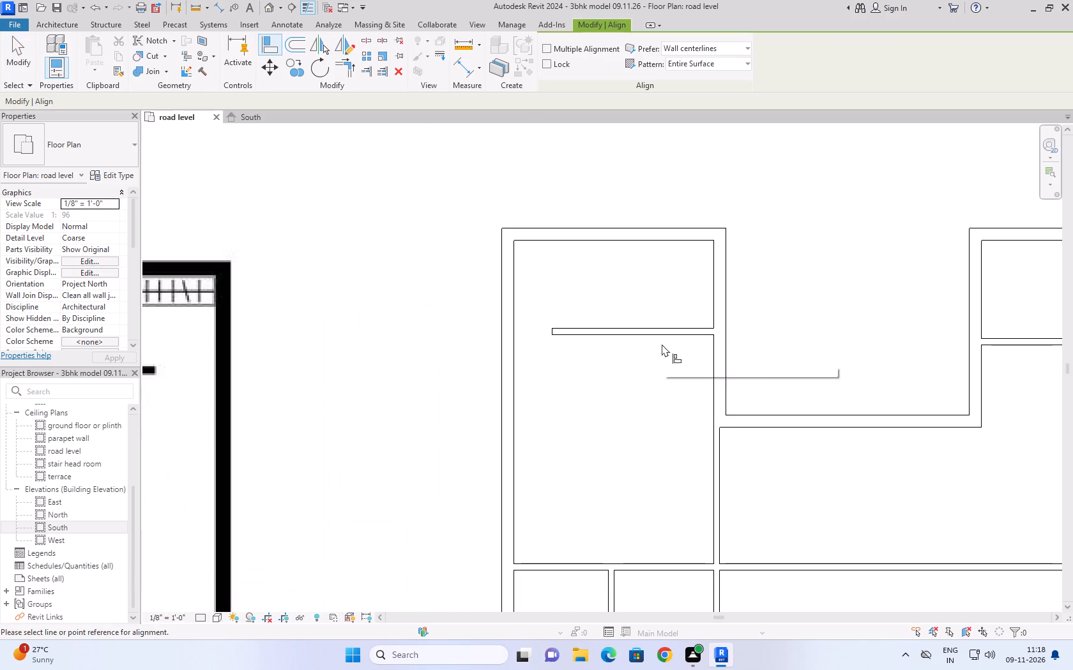
pyautogui.click(662, 321)
pyautogui.click(663, 323)
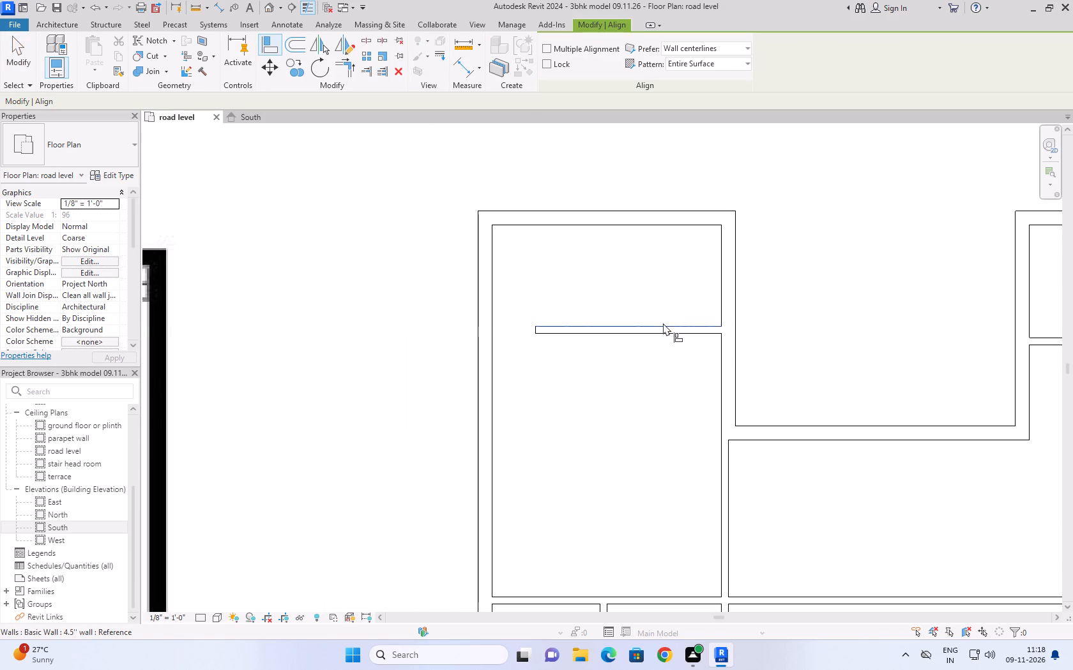
pyautogui.moveTo(819, 327); pyautogui.dragTo(563, 339, button='middle')
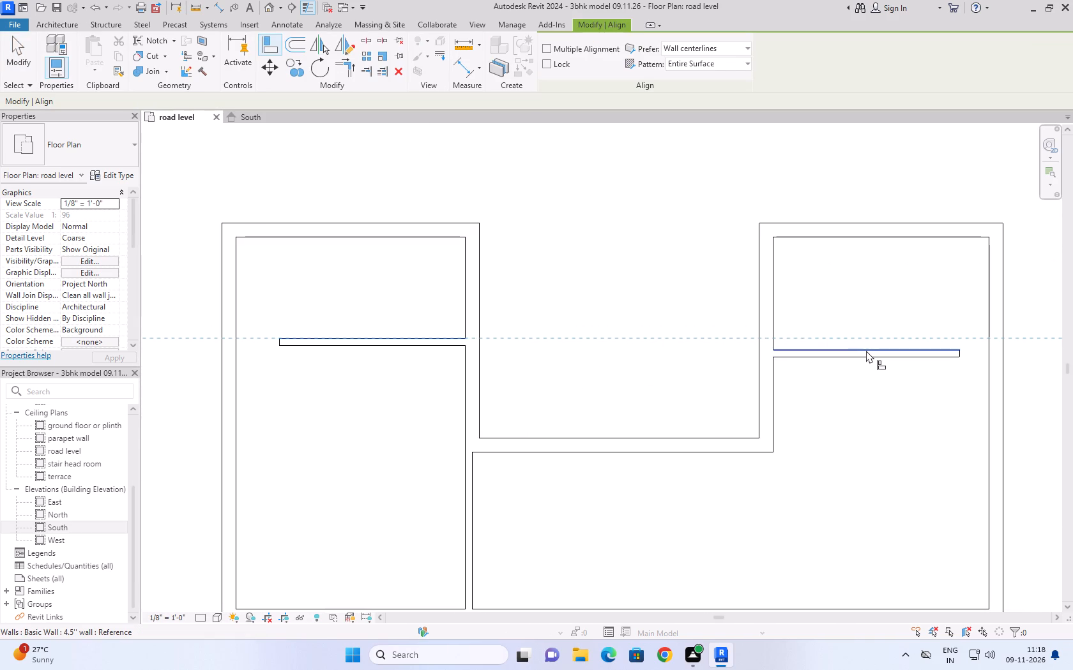
pyautogui.click(866, 350)
pyautogui.scroll(-5, 864, 365)
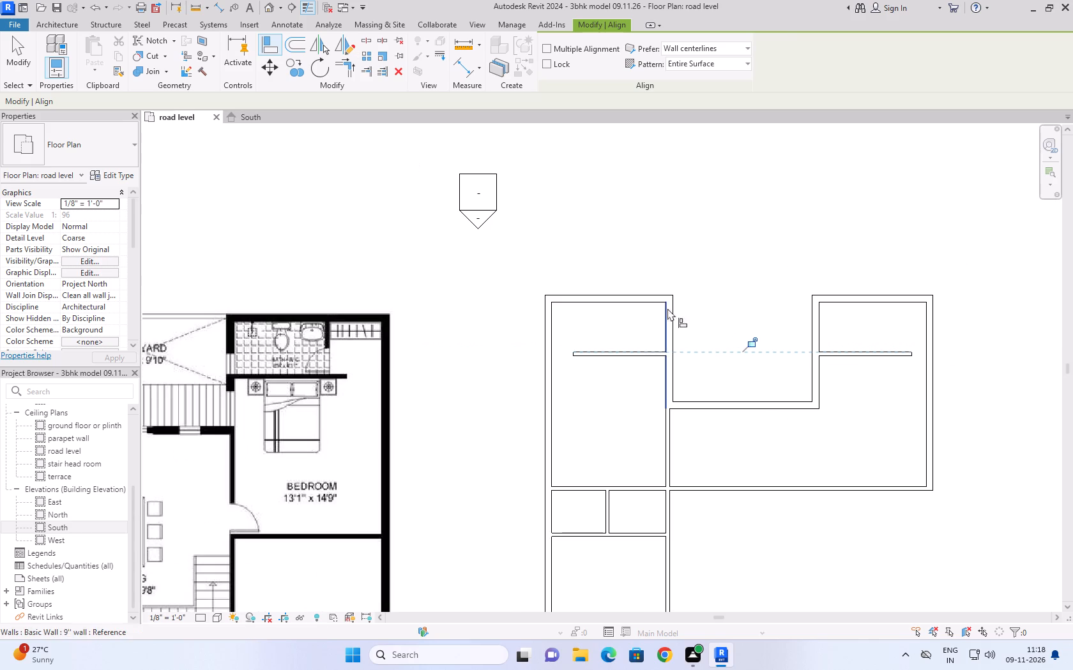
pyautogui.press('Escape')
pyautogui.scroll(-3, 678, 260)
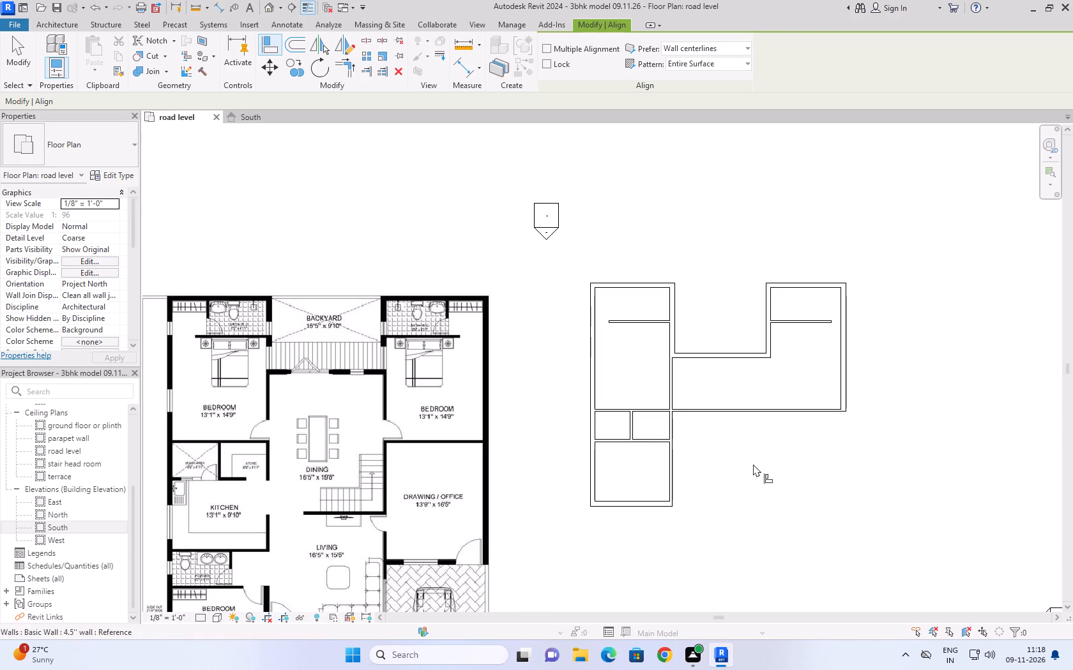
pyautogui.scroll(-4, 761, 445)
pyautogui.scroll(6, 766, 495)
pyautogui.scroll(-6, 775, 426)
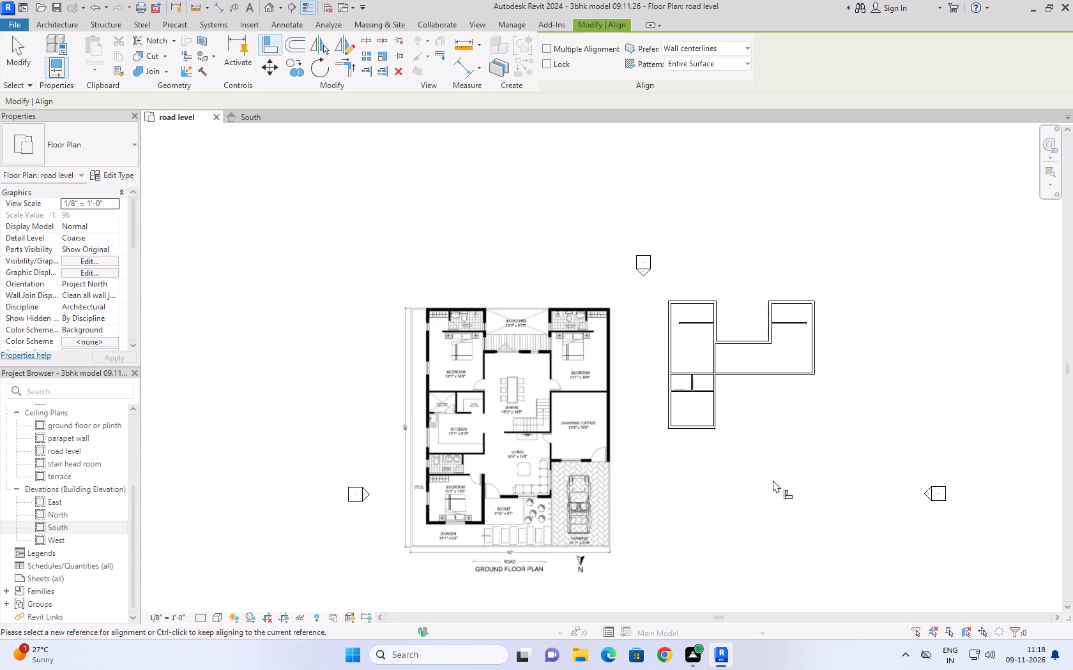
pyautogui.scroll(2, 773, 480)
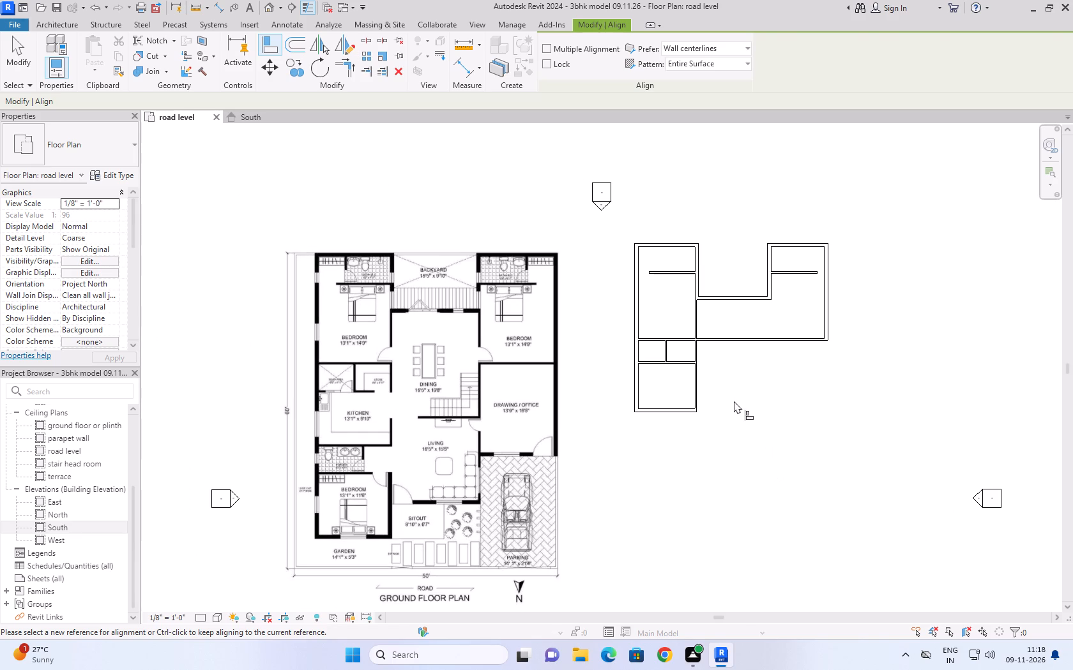
pyautogui.press('Escape')
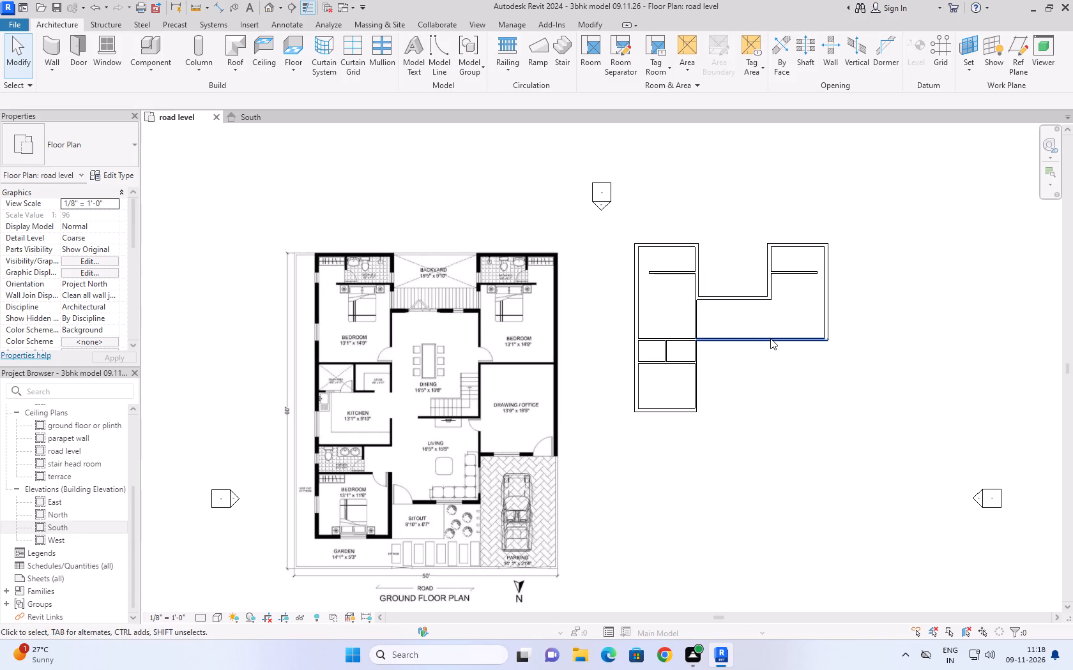
# Draw a 4.5'' wall about 8'-5'' long between dining and the second bedroom, from the backyard wall's inner corner to the bedroom's lower wall.
pyautogui.click(770, 338)
pyautogui.write('cs')
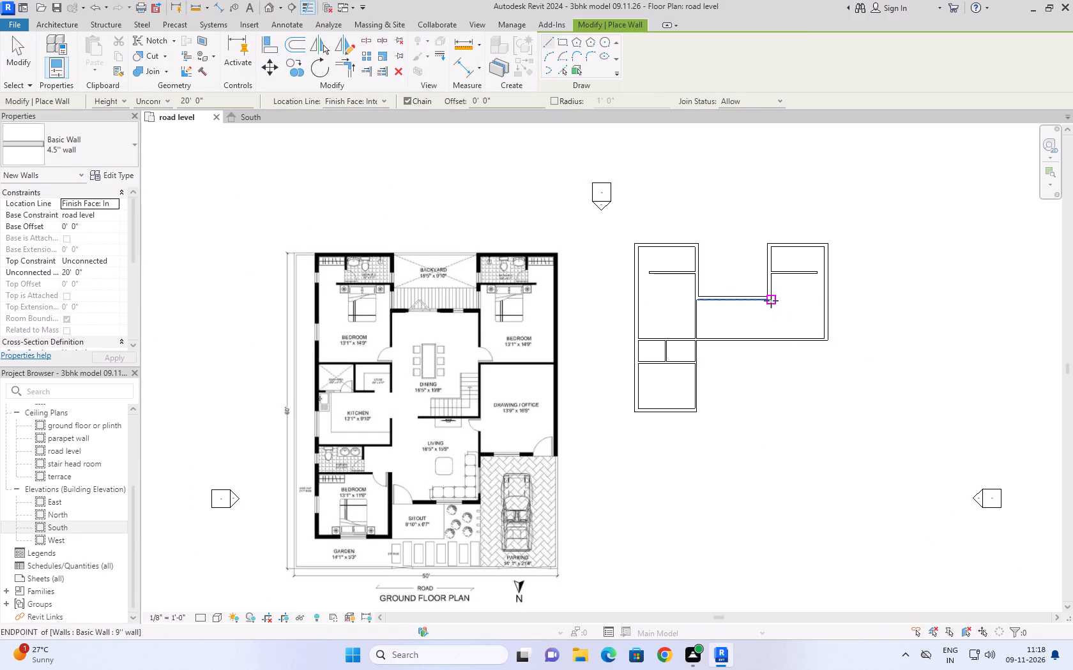
pyautogui.click(771, 299)
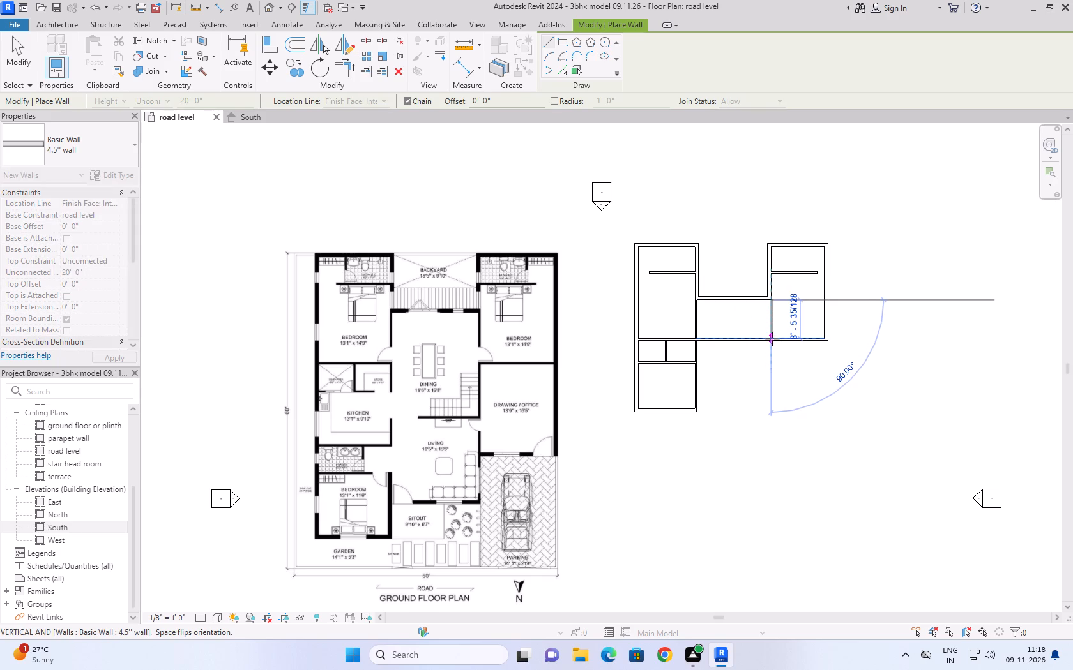
pyautogui.press('space')
pyautogui.click(772, 339)
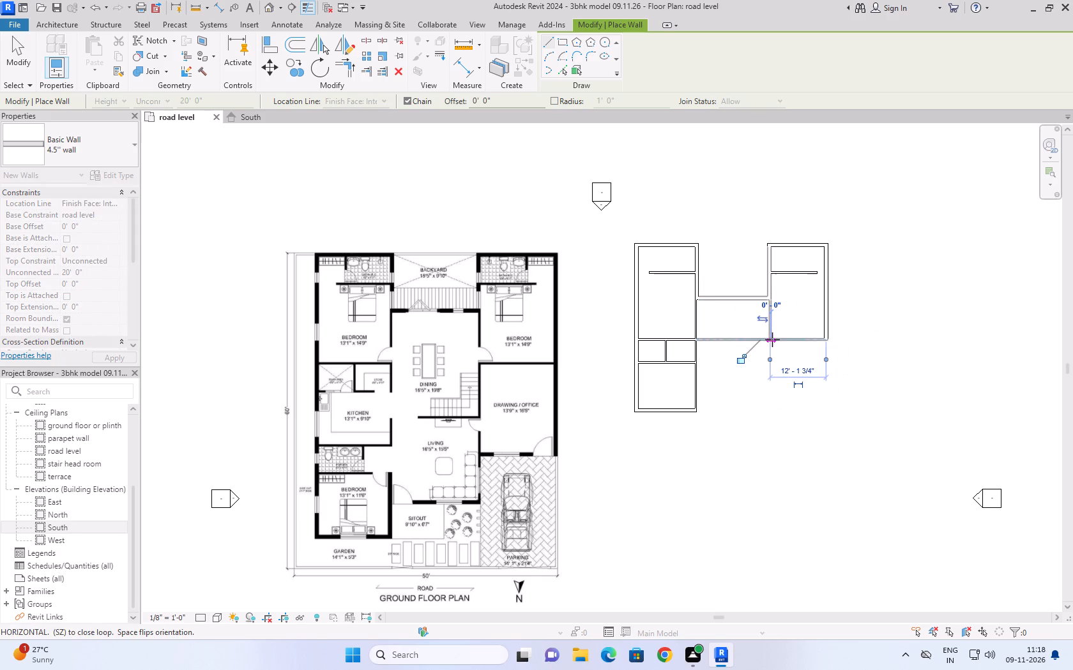
pyautogui.press('Escape')
pyautogui.press('Escape')
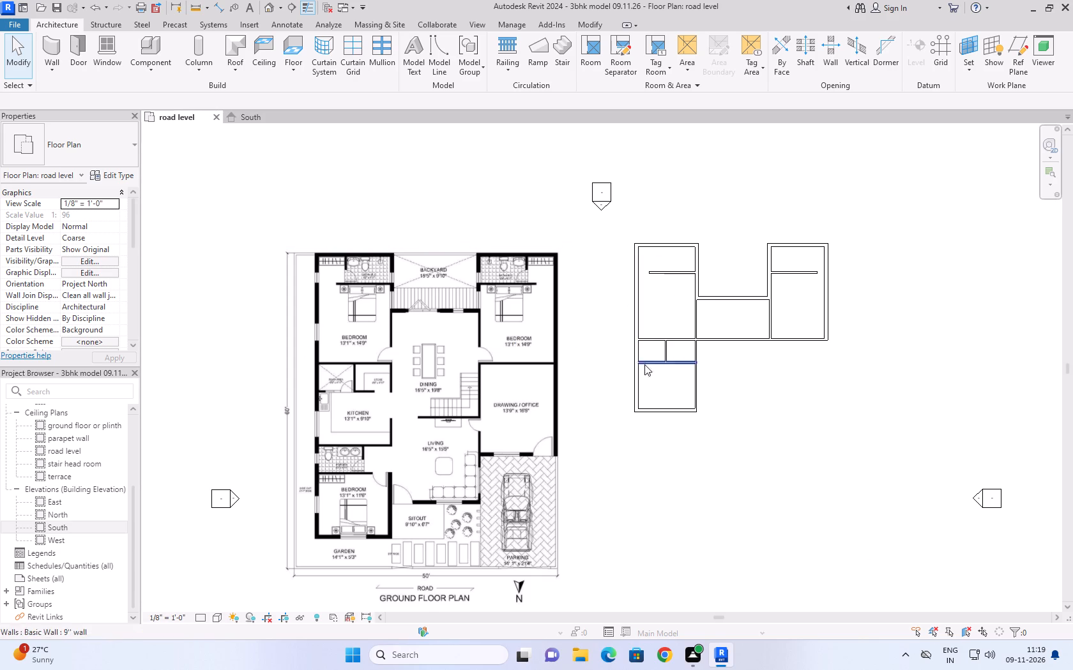
# Compare the wash area, store and kitchen layout on the ground floor plan image with the modelled walls.
pyautogui.scroll(-2, 663, 373)
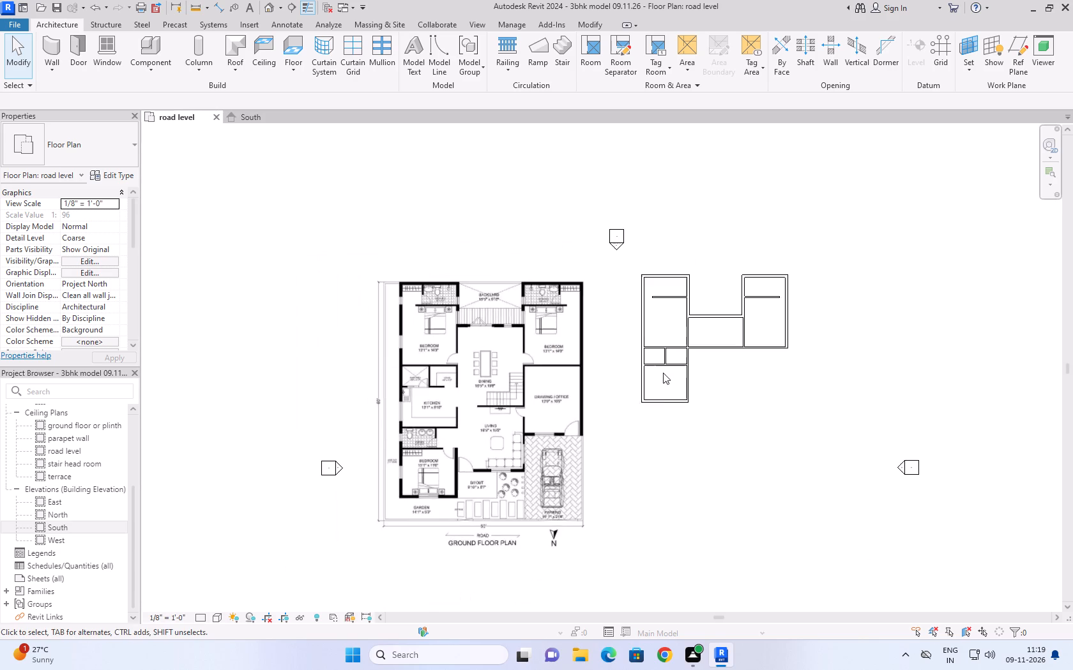
pyautogui.scroll(3, 664, 453)
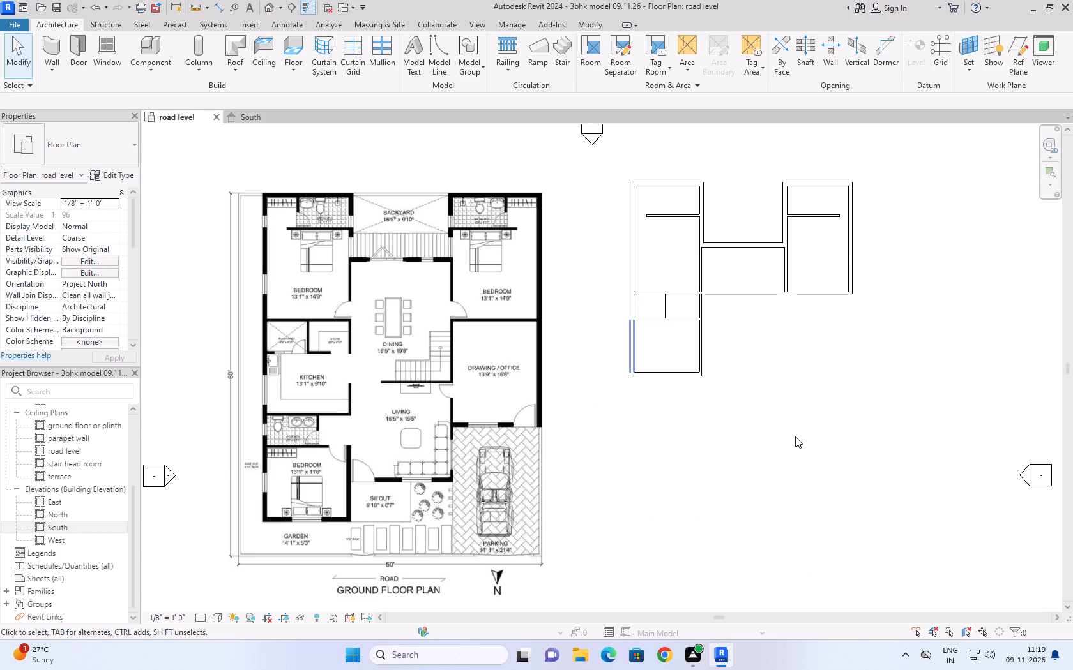
pyautogui.scroll(2, 671, 348)
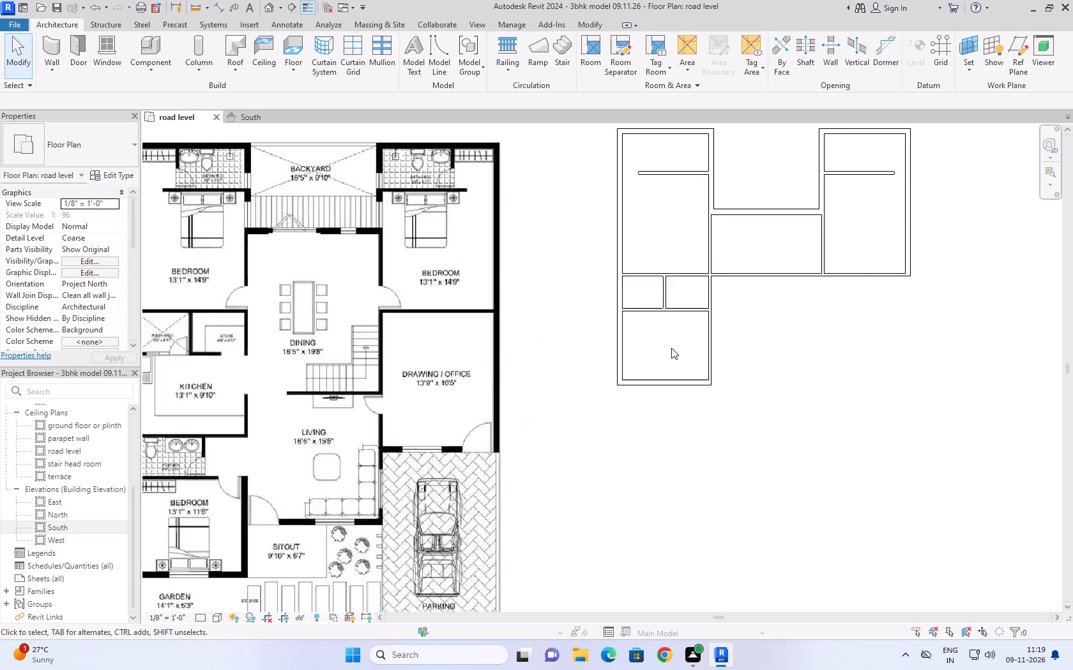
pyautogui.scroll(1, 671, 348)
pyautogui.scroll(-1, 671, 348)
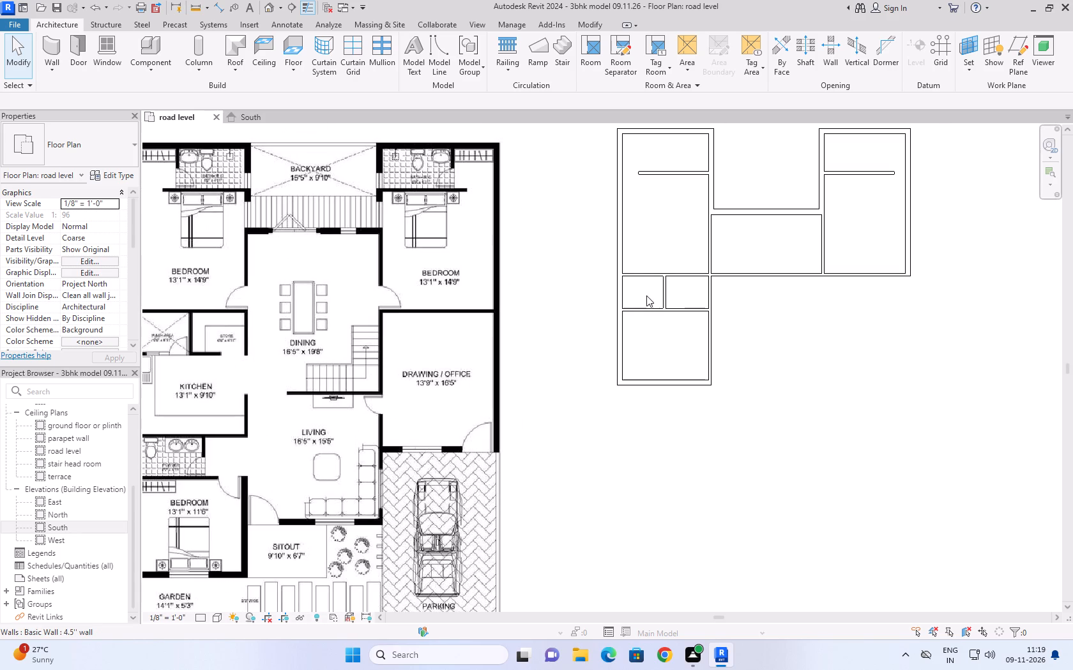
pyautogui.middleClick(645, 289)
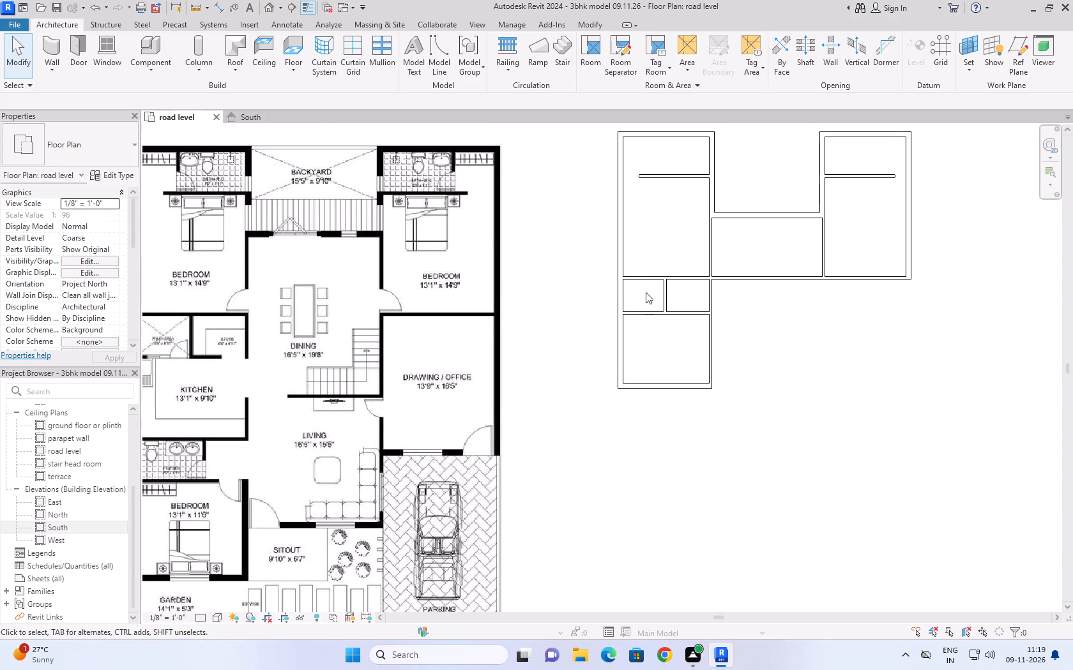
pyautogui.scroll(-3, 648, 288)
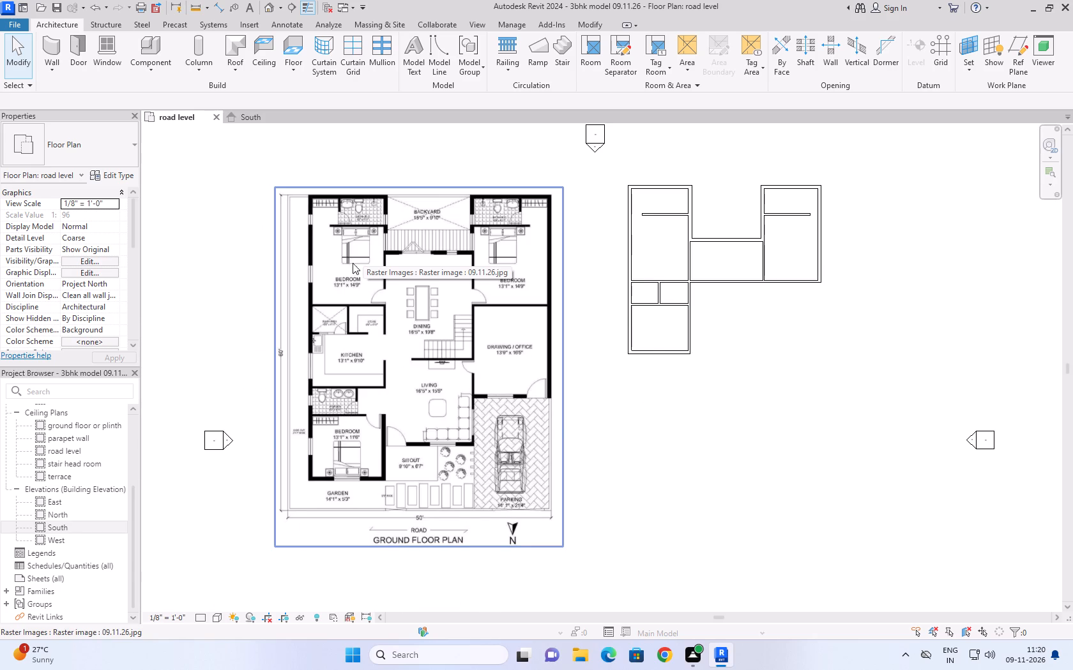
pyautogui.scroll(1, 337, 318)
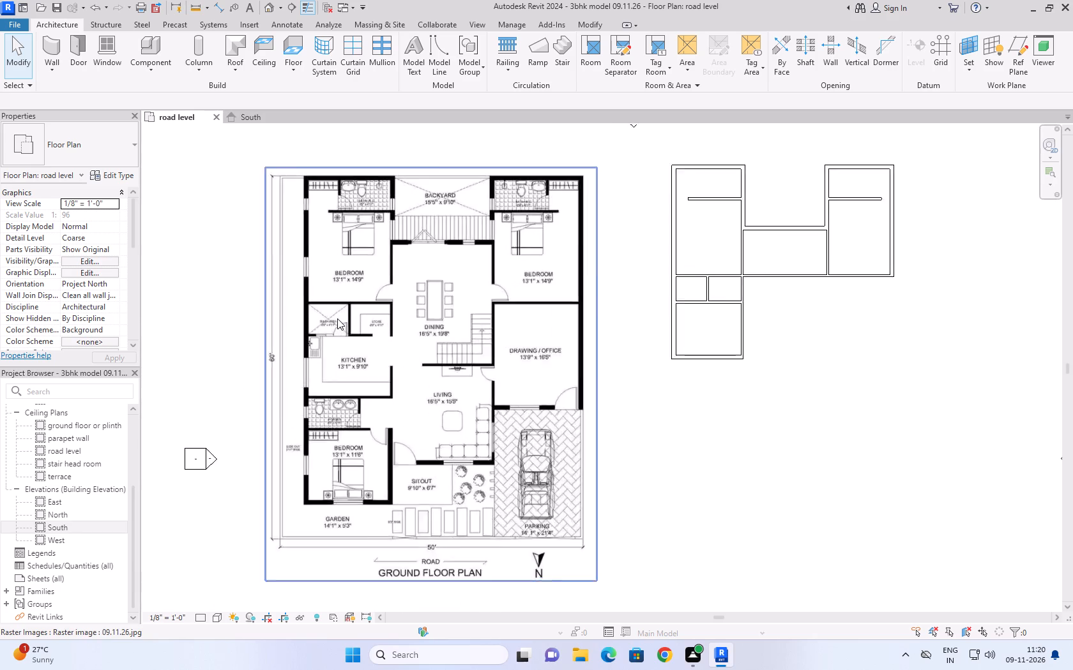
pyautogui.scroll(2, 337, 318)
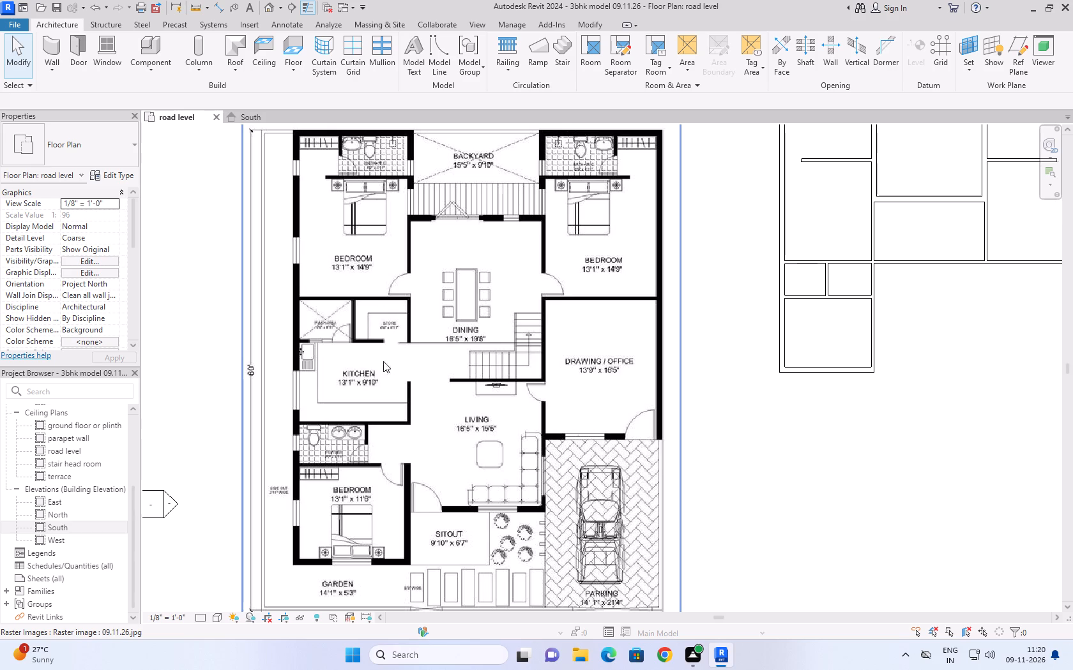
pyautogui.scroll(2, 379, 342)
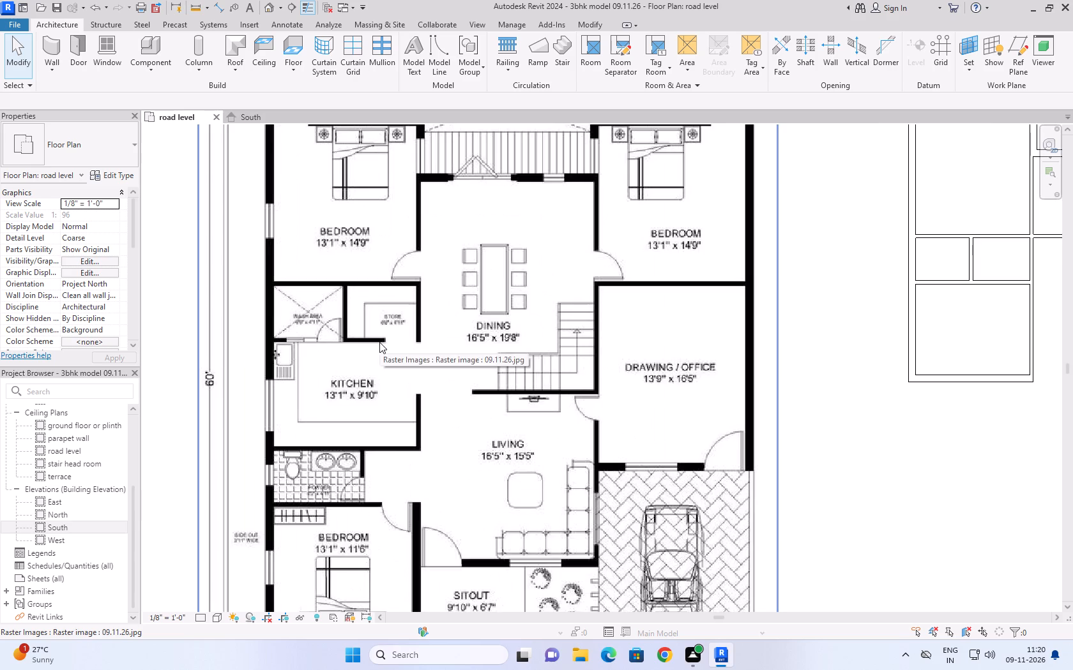
pyautogui.scroll(5, 354, 345)
pyautogui.scroll(-4, 353, 345)
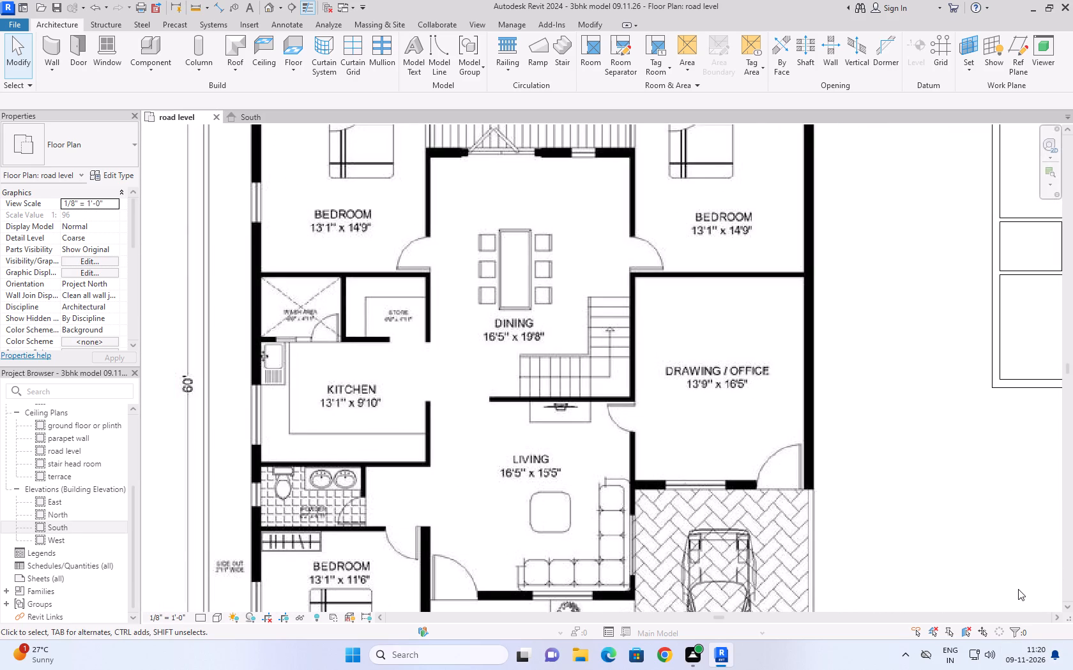
pyautogui.scroll(-3, 715, 369)
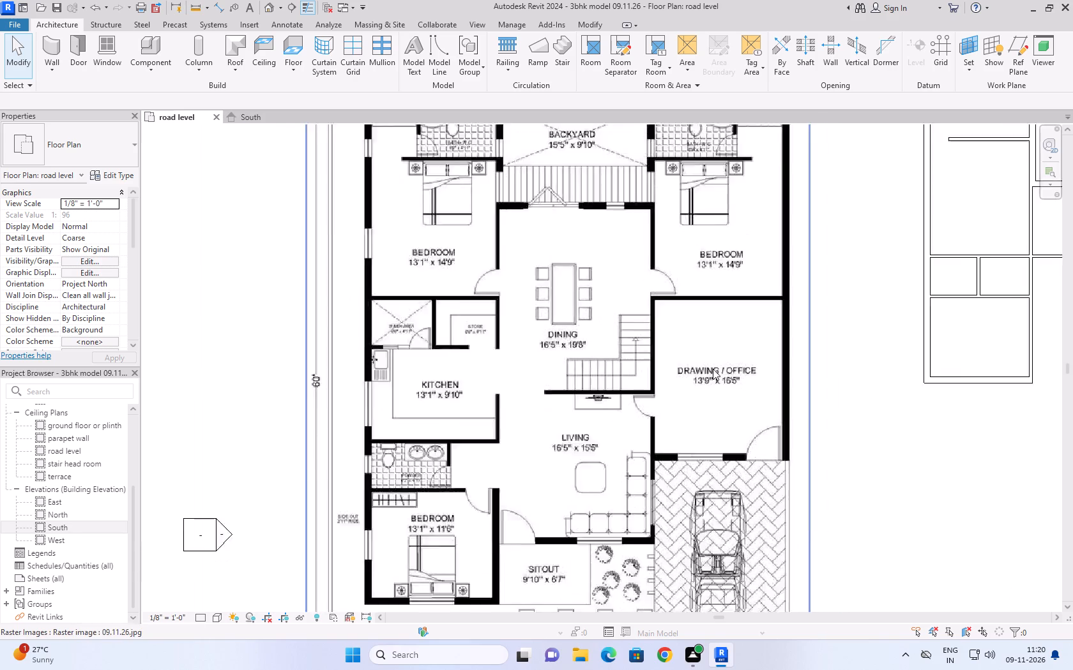
pyautogui.scroll(-1, 713, 369)
pyautogui.moveTo(906, 348); pyautogui.dragTo(767, 375, button='middle')
pyautogui.scroll(1, 766, 375)
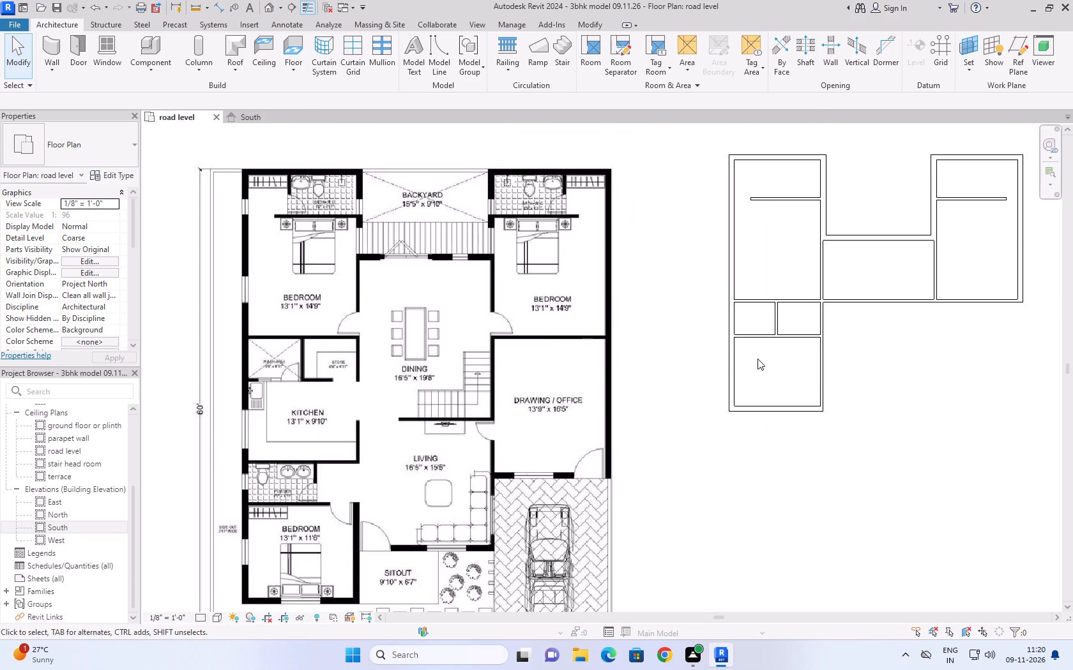
pyautogui.scroll(3, 756, 314)
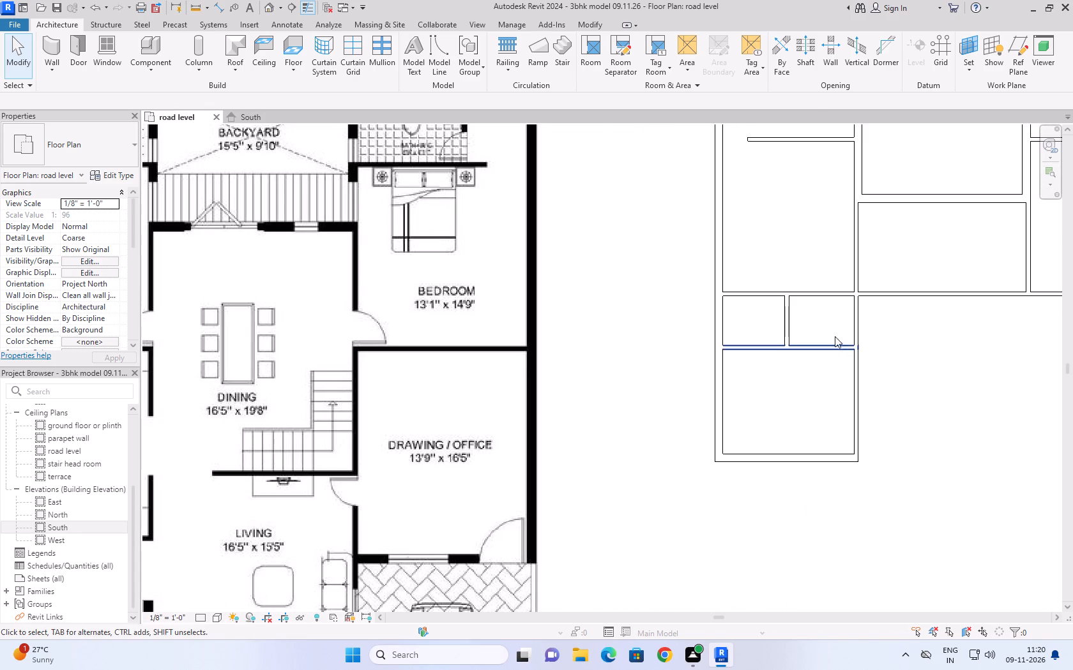
pyautogui.scroll(-3, 788, 368)
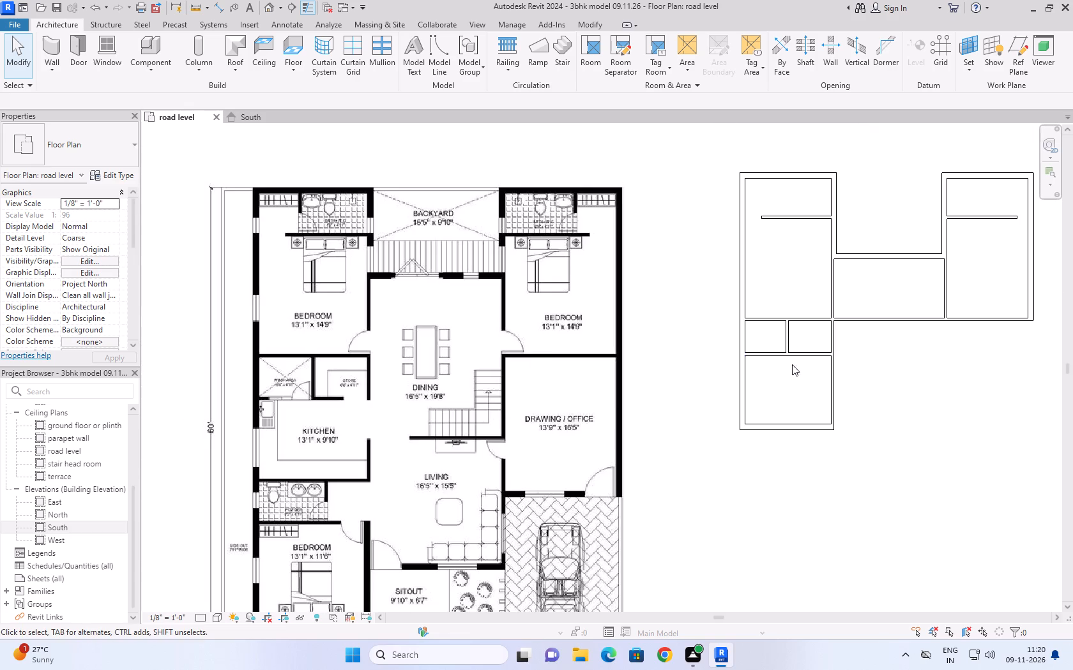
pyautogui.click(809, 334)
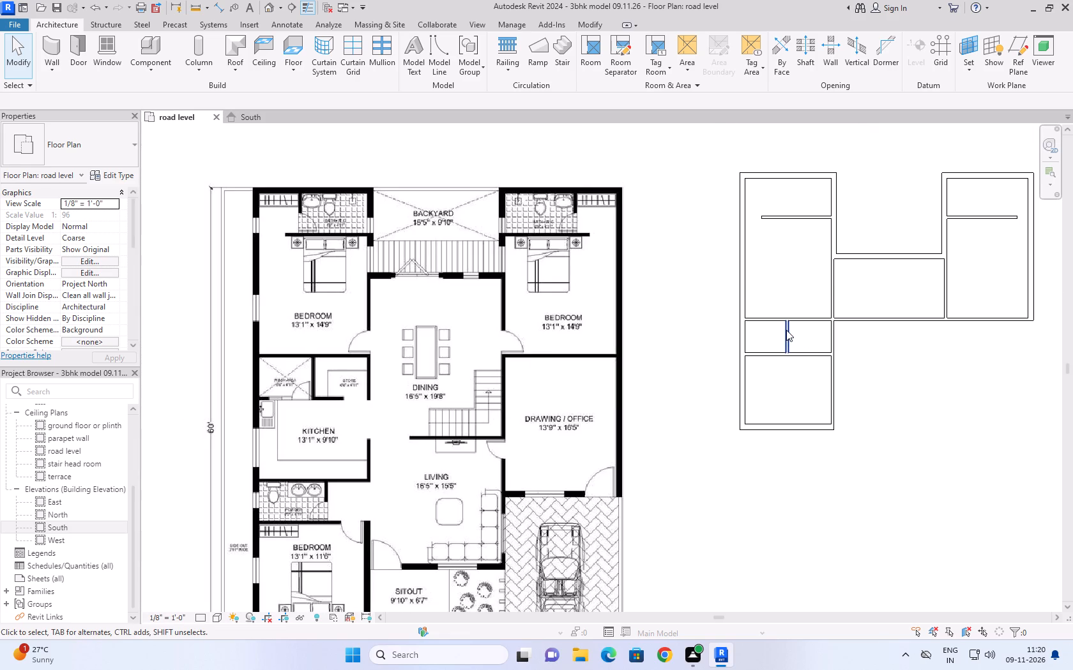
pyautogui.click(786, 330)
pyautogui.click(796, 377)
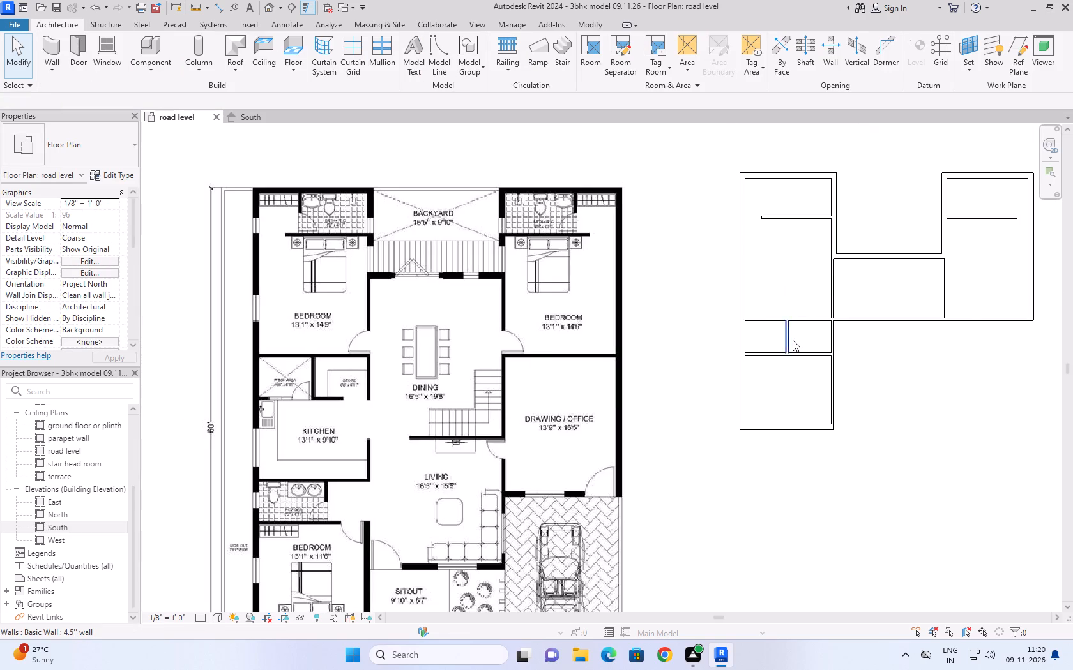
pyautogui.scroll(5, 793, 340)
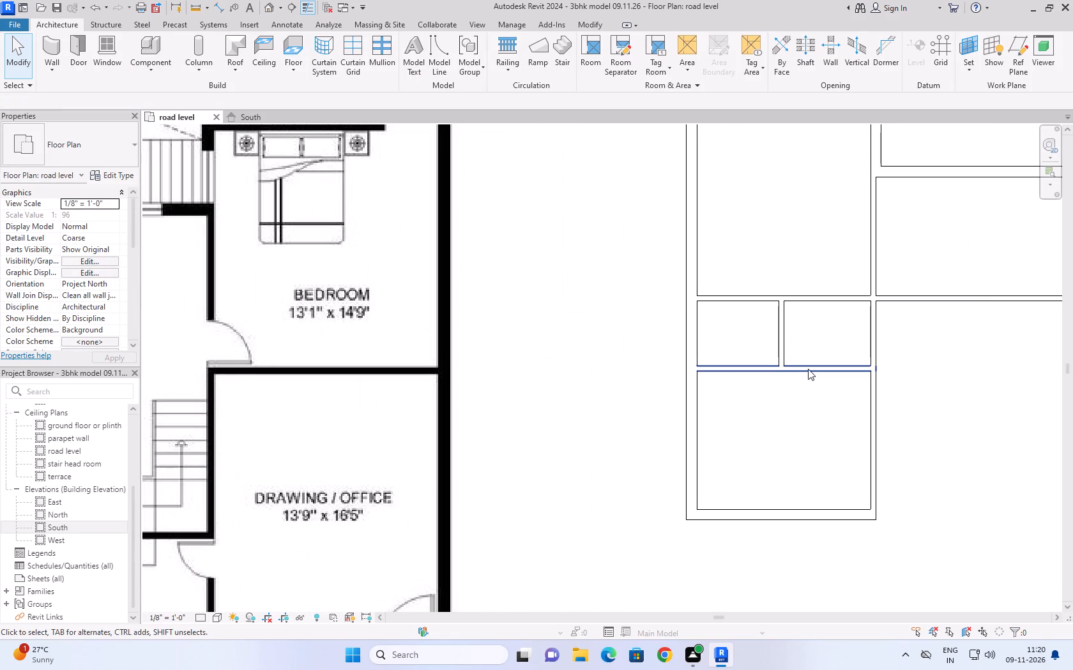
pyautogui.scroll(-3, 796, 327)
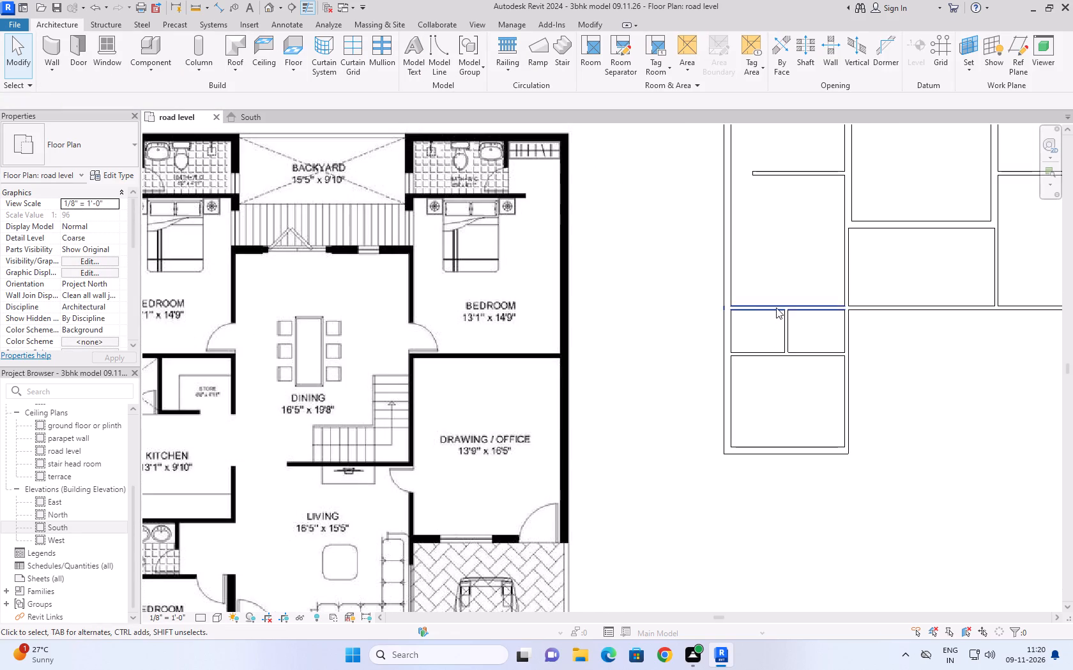
pyautogui.scroll(5, 776, 308)
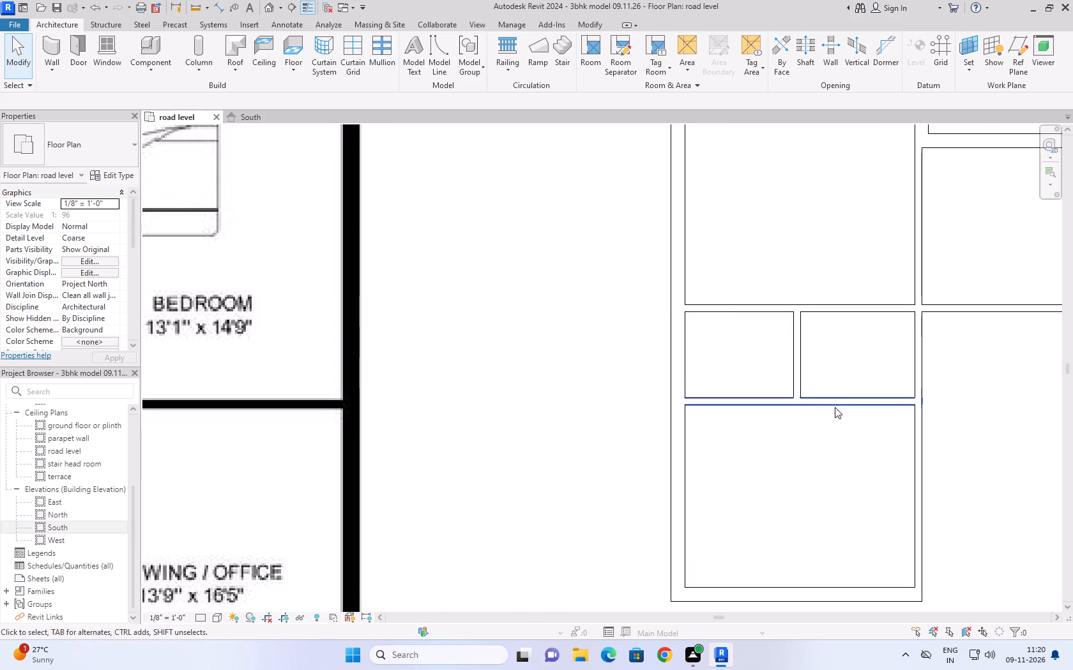
pyautogui.scroll(-7, 826, 357)
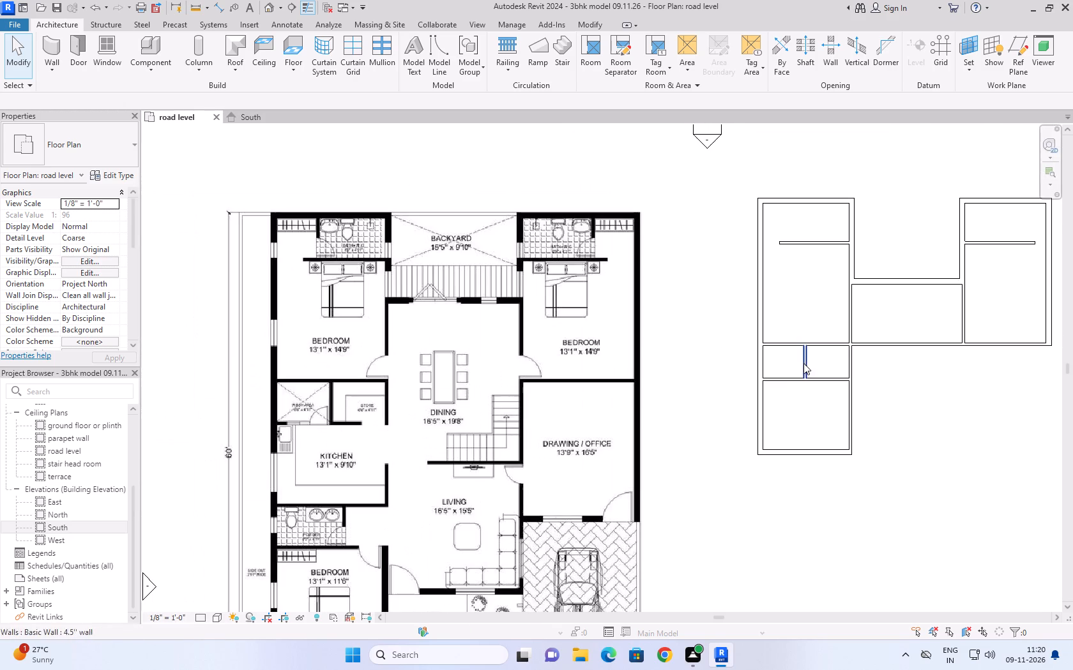
# Compare the kitchen and the rooms around it on the ground floor plan image with the modelled walls.
pyautogui.scroll(-1, 382, 422)
pyautogui.moveTo(382, 422); pyautogui.dragTo(480, 358, button='middle')
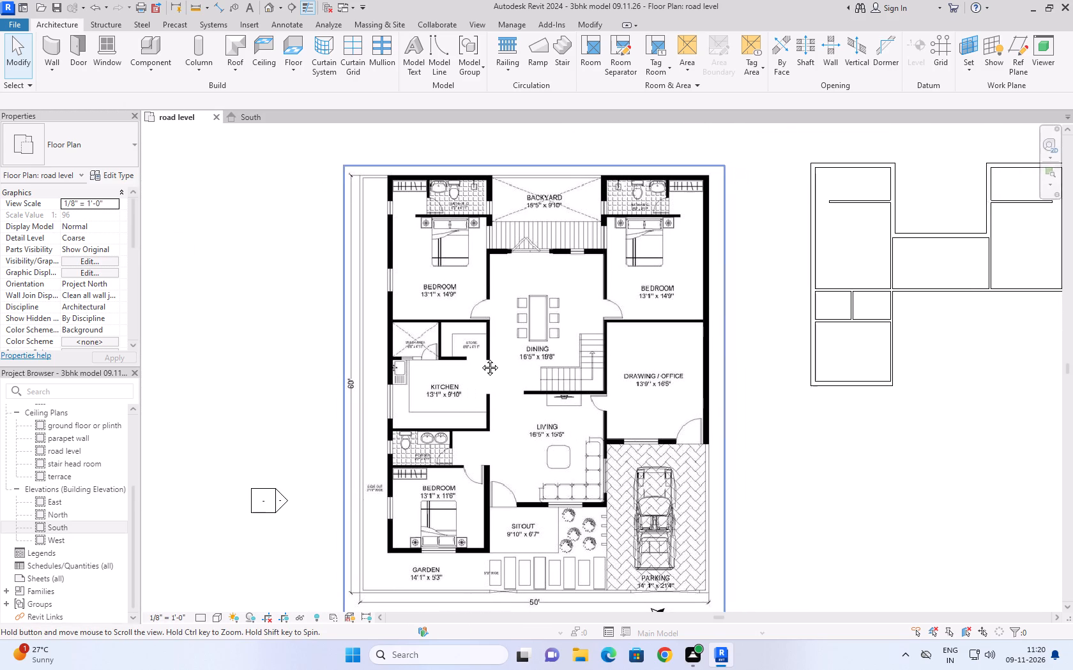
pyautogui.moveTo(480, 358); pyautogui.dragTo(411, 365, button='middle')
pyautogui.scroll(-2, 396, 369)
pyautogui.scroll(3, 746, 343)
pyautogui.scroll(-3, 751, 335)
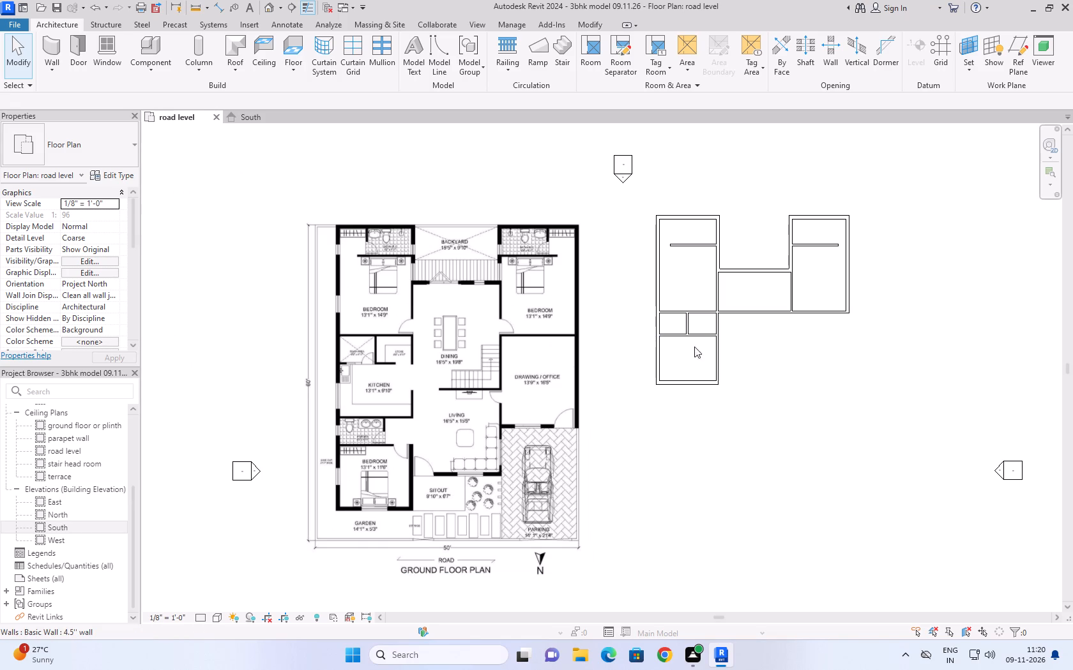
pyautogui.scroll(2, 676, 375)
pyautogui.click(678, 354)
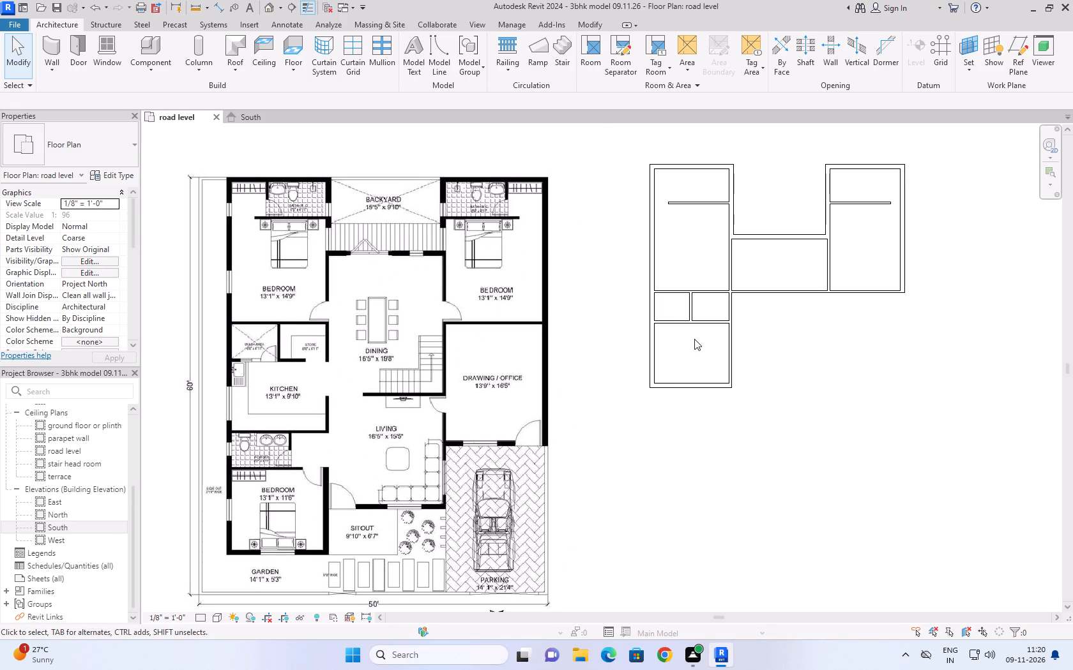
# Measure the kitchen's clear depth with an aligned dimension from the bottom wall's inner face to the 4.5'' partition's lower face.
pyautogui.write('di')
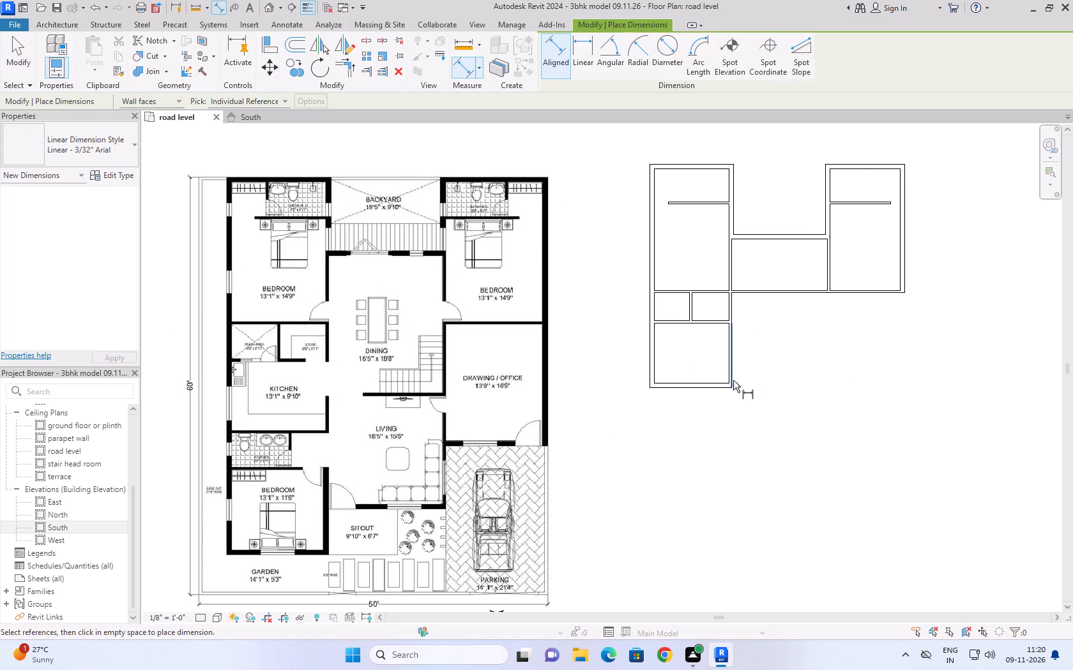
pyautogui.scroll(4, 707, 381)
pyautogui.click(715, 381)
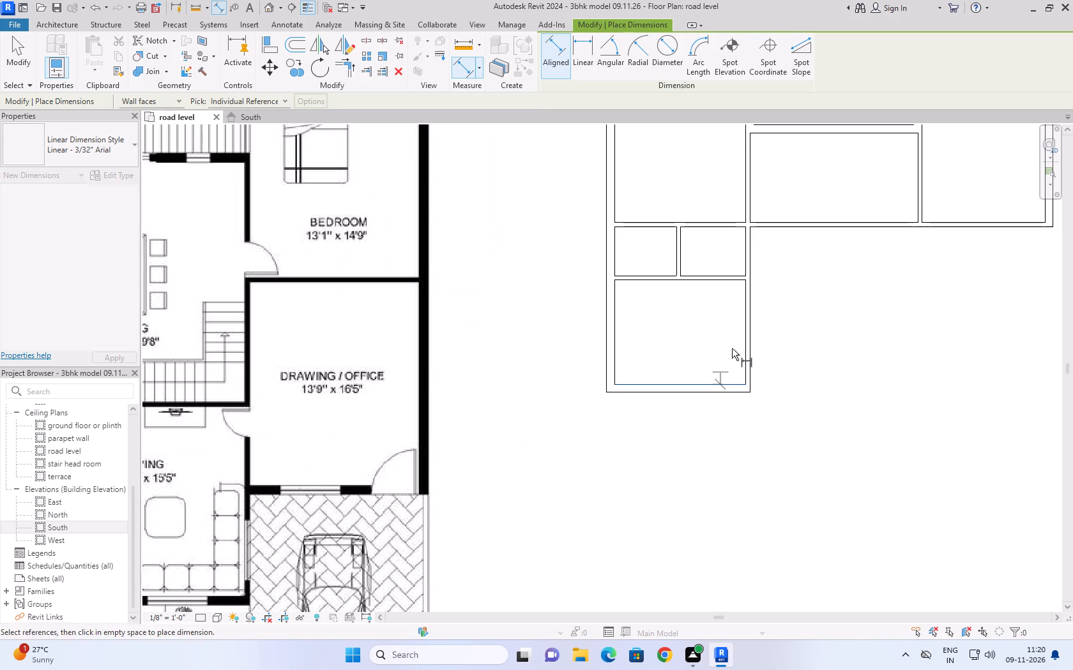
pyautogui.click(712, 280)
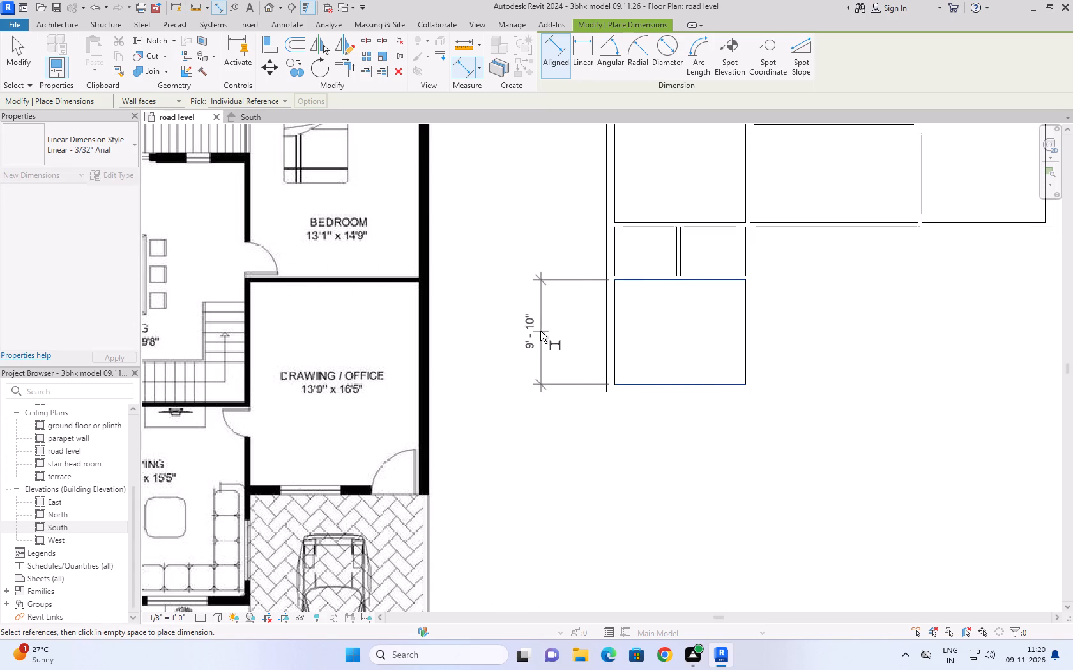
# Examine the pending kitchen dimension's reference faces at the 4.5'' upper partition and 9'' bottom wall, checking the kitchen against the plan image.
pyautogui.scroll(-4, 714, 357)
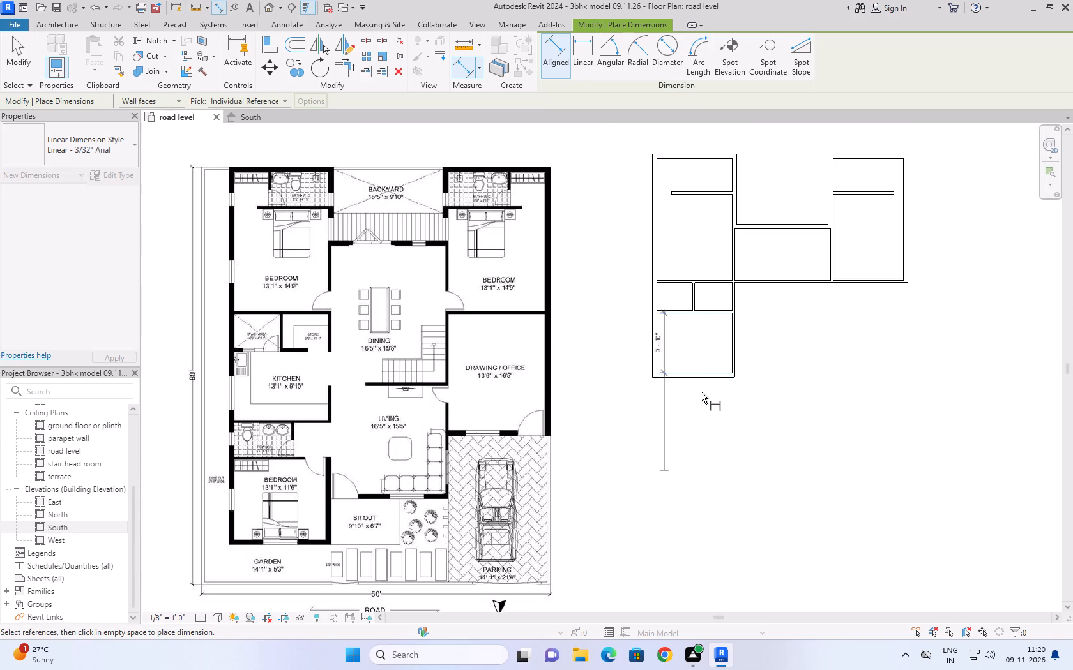
pyautogui.scroll(10, 699, 382)
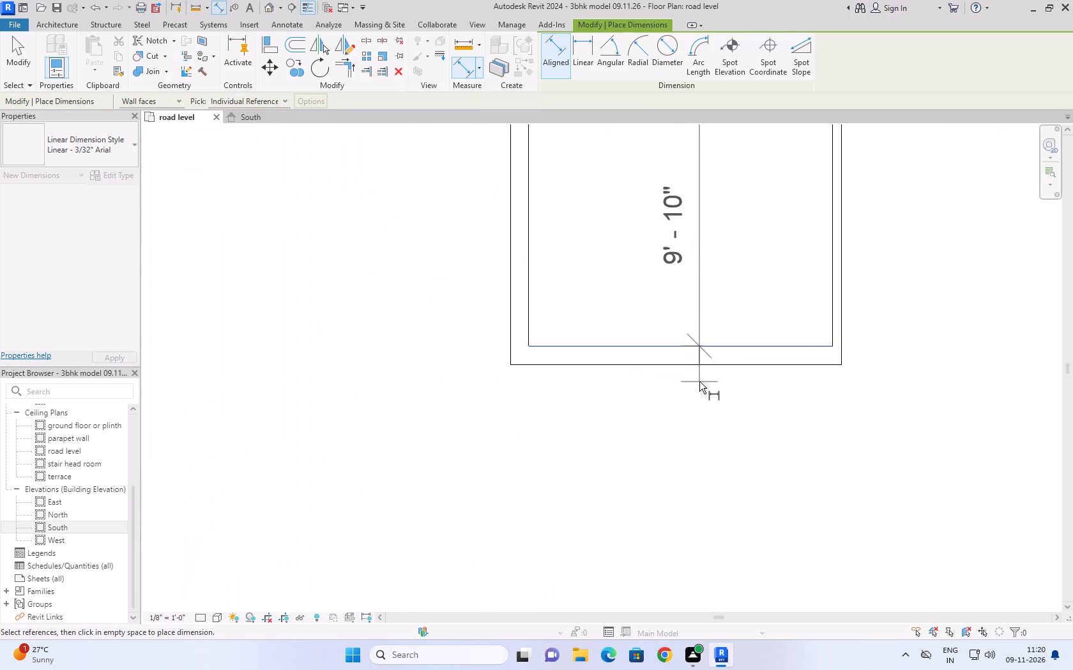
pyautogui.scroll(5, 699, 382)
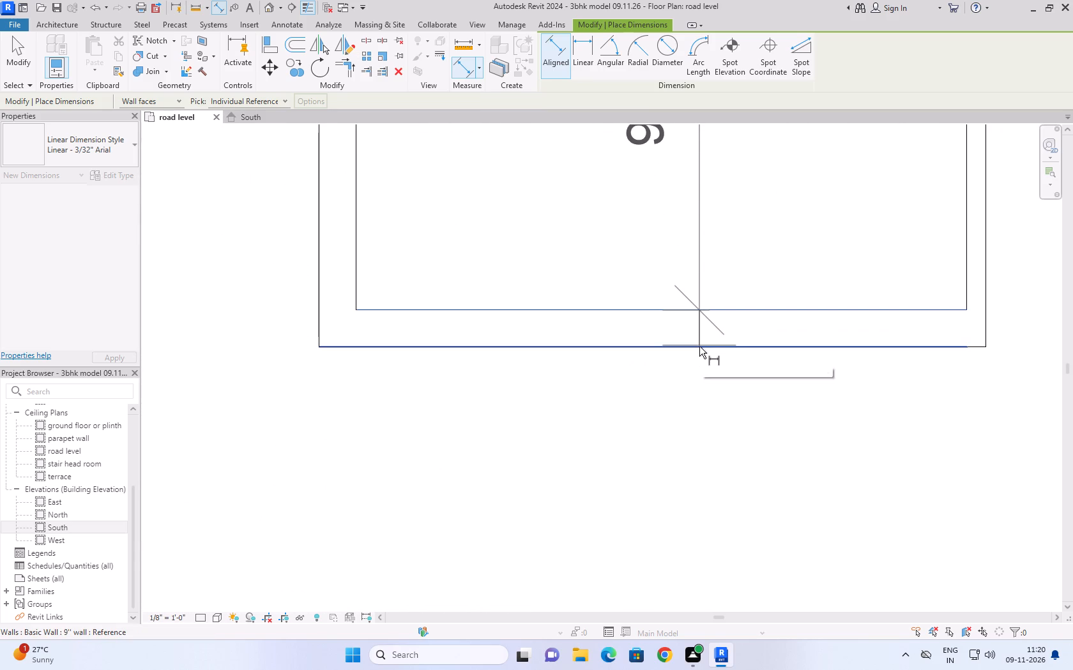
pyautogui.scroll(-5, 701, 408)
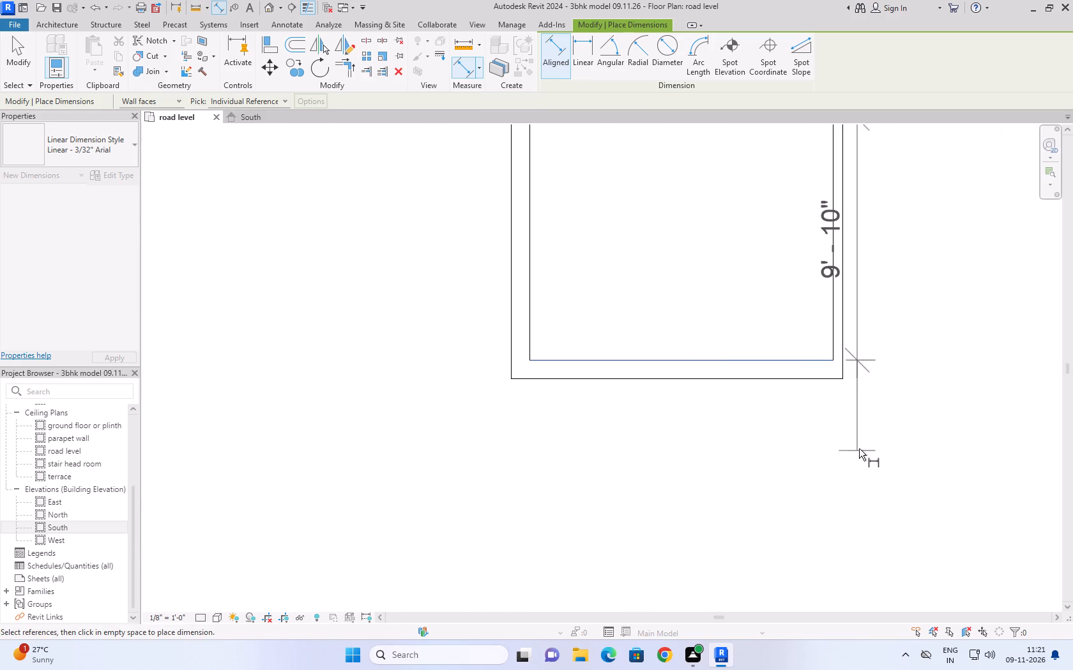
pyautogui.scroll(-5, 859, 449)
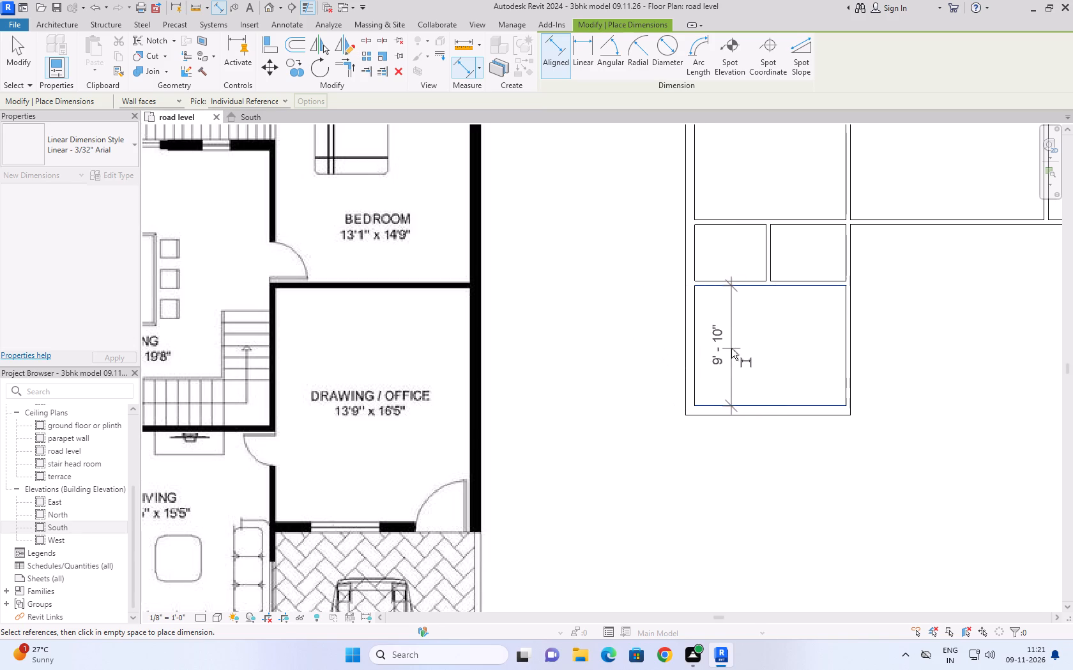
pyautogui.scroll(1, 731, 348)
pyautogui.scroll(-4, 731, 348)
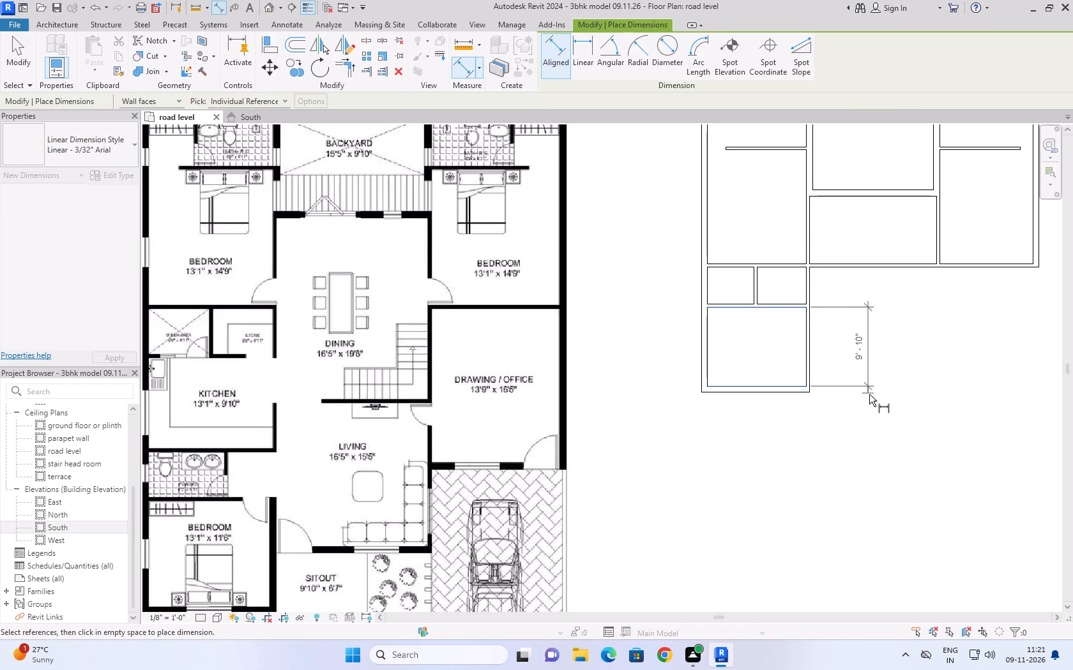
pyautogui.scroll(4, 856, 399)
pyautogui.moveTo(748, 332); pyautogui.dragTo(770, 480, button='middle')
pyautogui.scroll(1, 748, 332)
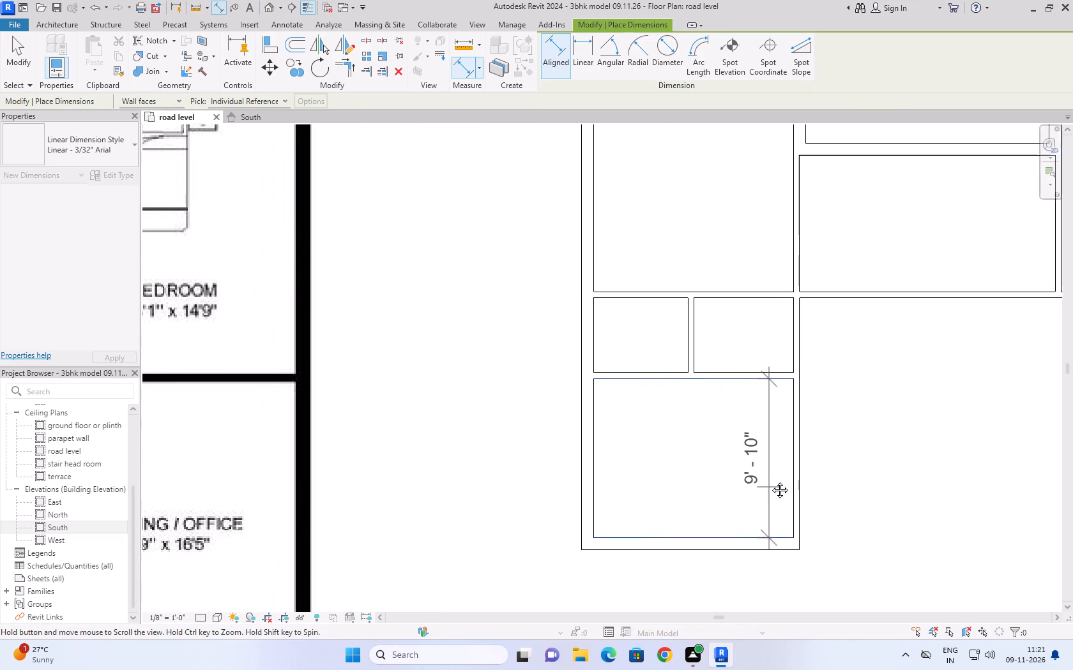
pyautogui.moveTo(770, 480); pyautogui.dragTo(770, 482, button='middle')
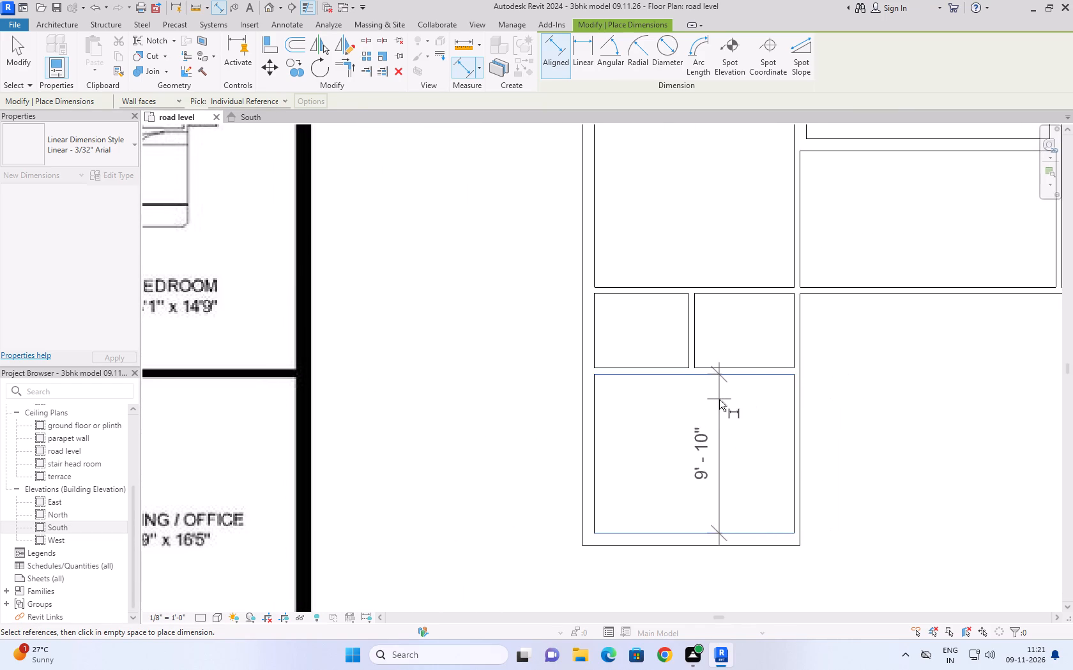
pyautogui.scroll(14, 719, 399)
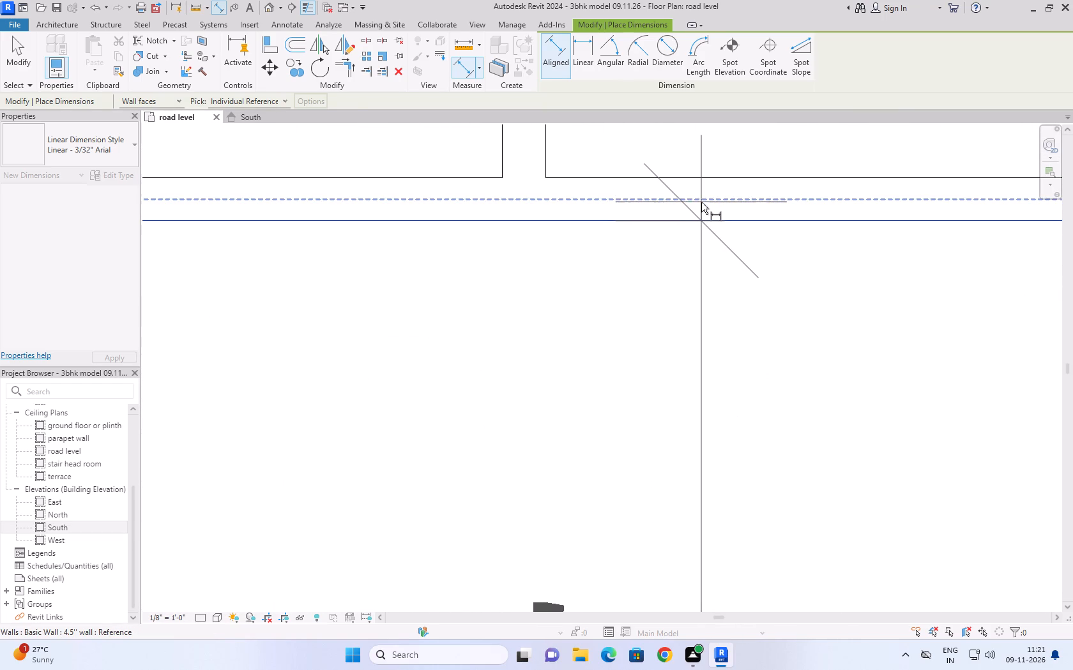
pyautogui.scroll(-6, 708, 244)
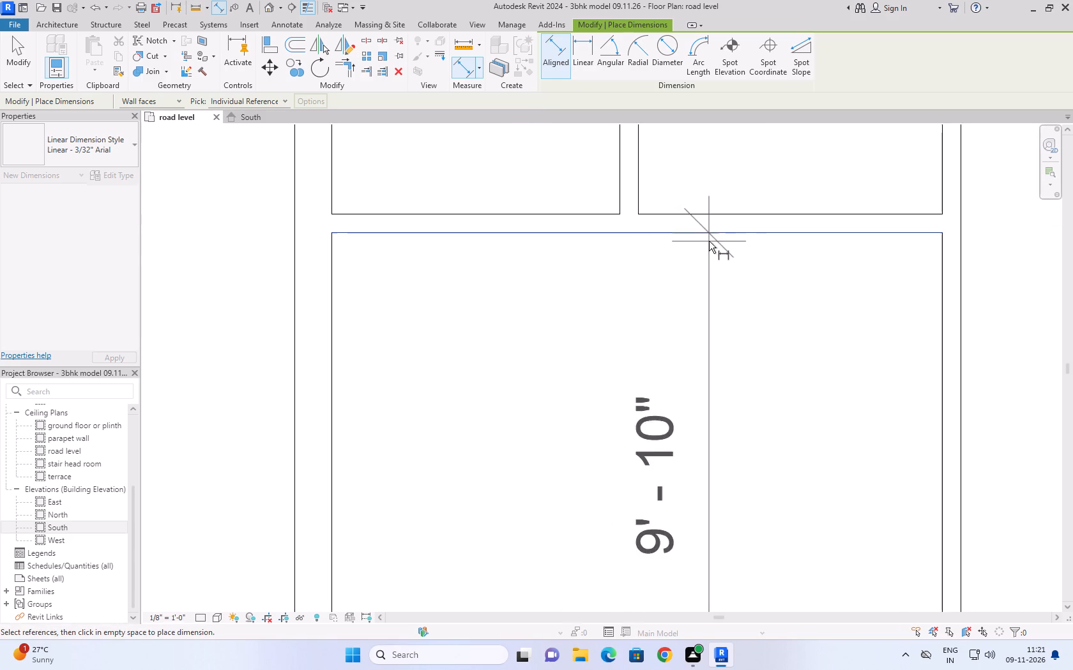
pyautogui.scroll(-11, 708, 262)
pyautogui.scroll(4, 698, 345)
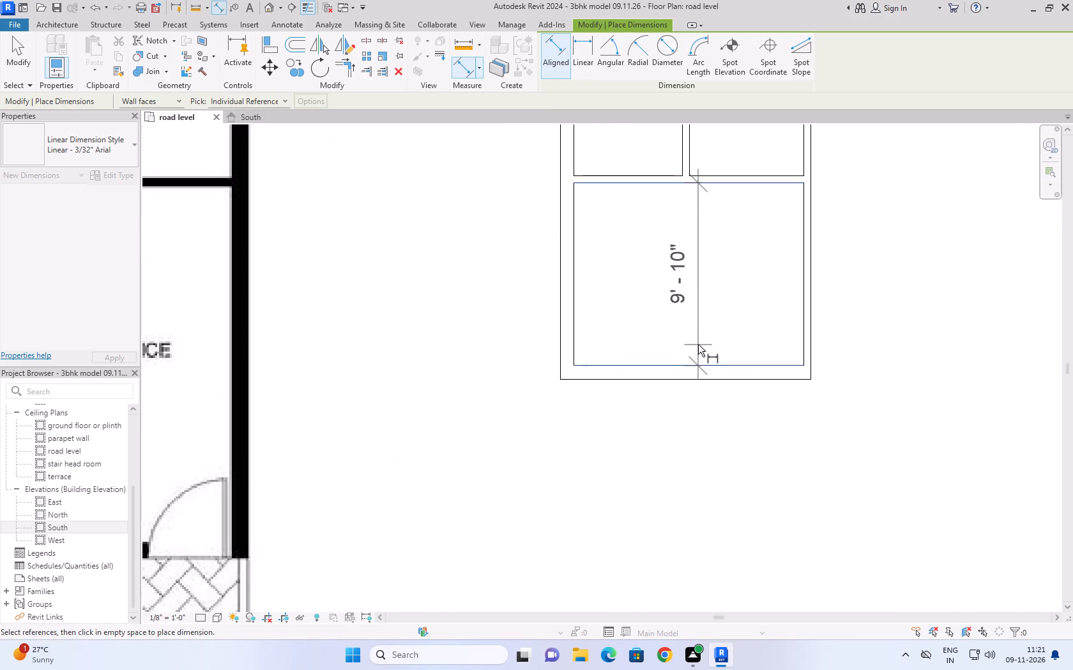
pyautogui.scroll(-1, 697, 354)
pyautogui.scroll(6, 696, 385)
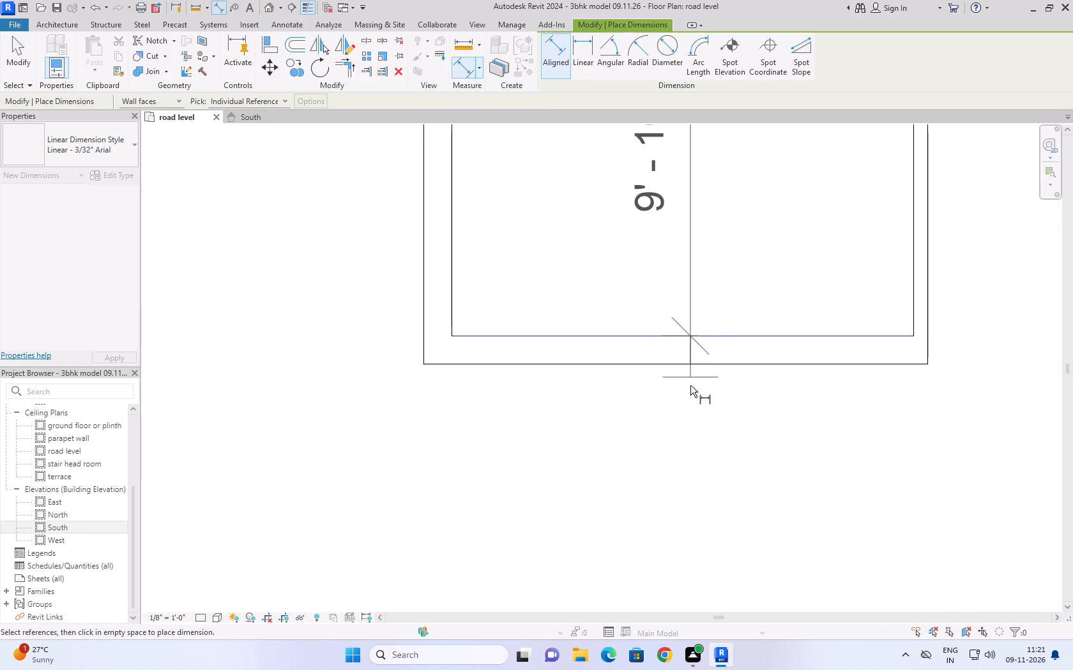
pyautogui.scroll(-6, 712, 362)
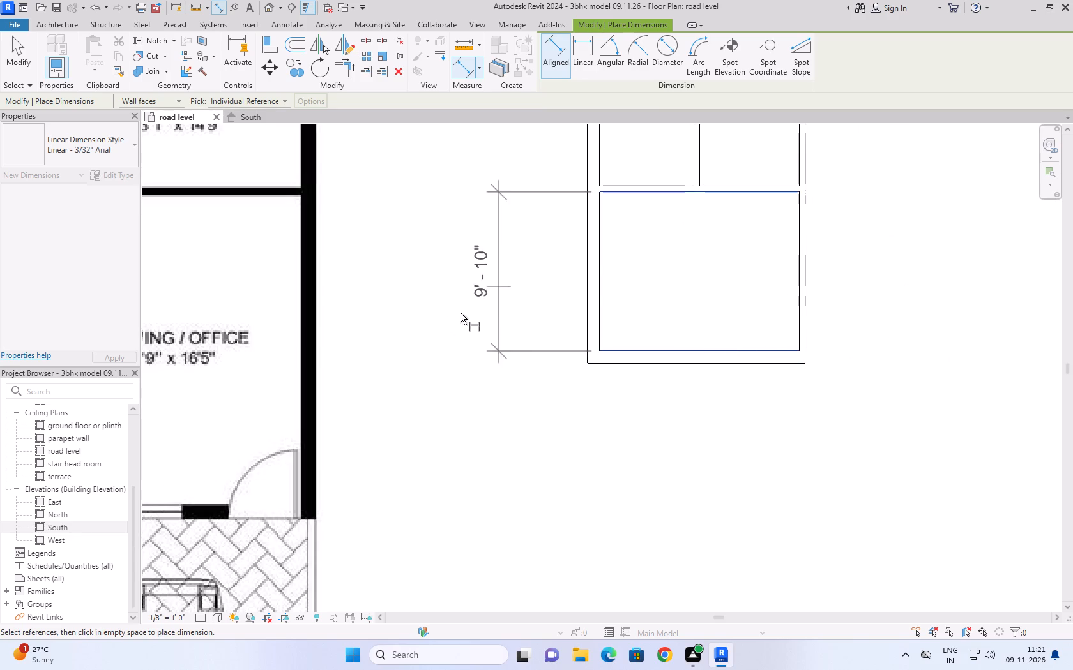
pyautogui.moveTo(679, 407); pyautogui.dragTo(679, 418, button='middle')
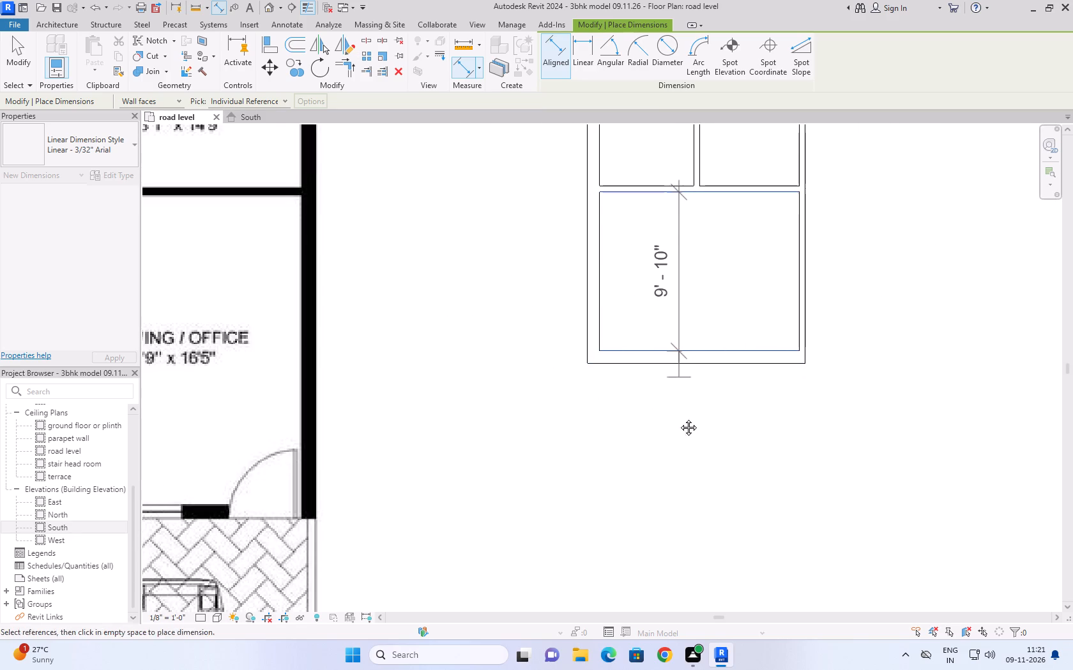
pyautogui.moveTo(679, 418); pyautogui.dragTo(692, 506, button='middle')
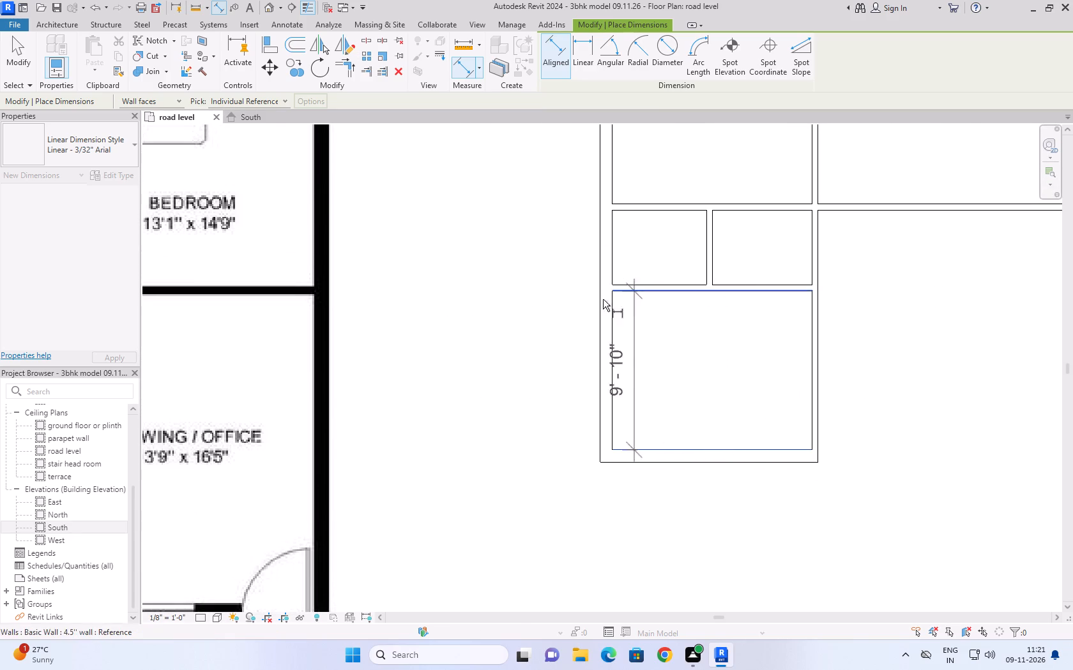
pyautogui.scroll(-5, 630, 350)
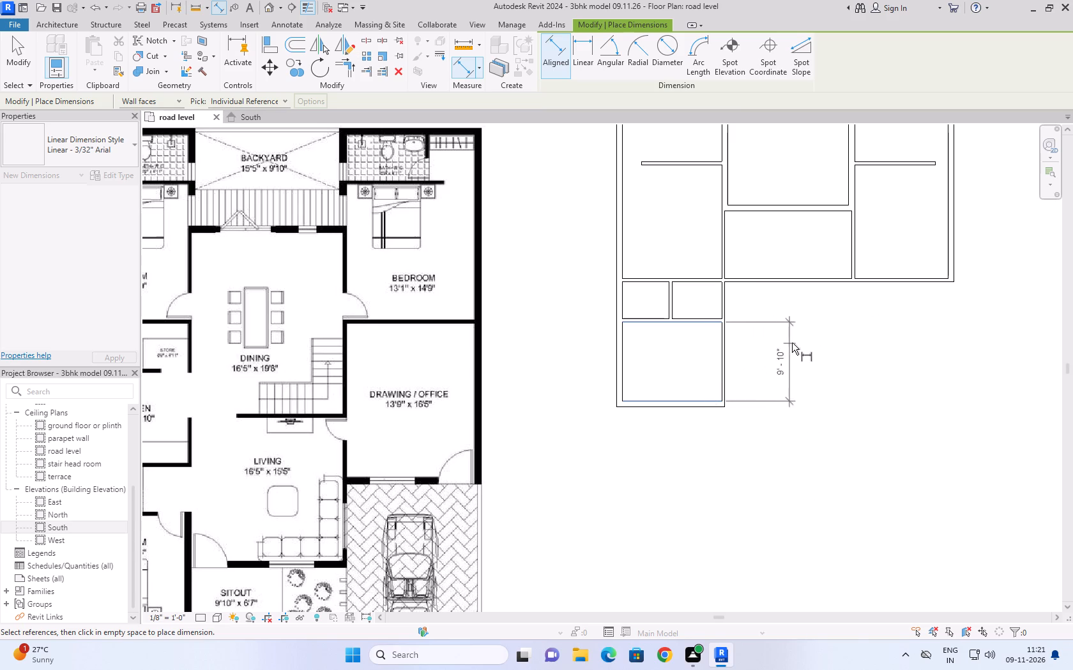
pyautogui.scroll(2, 618, 318)
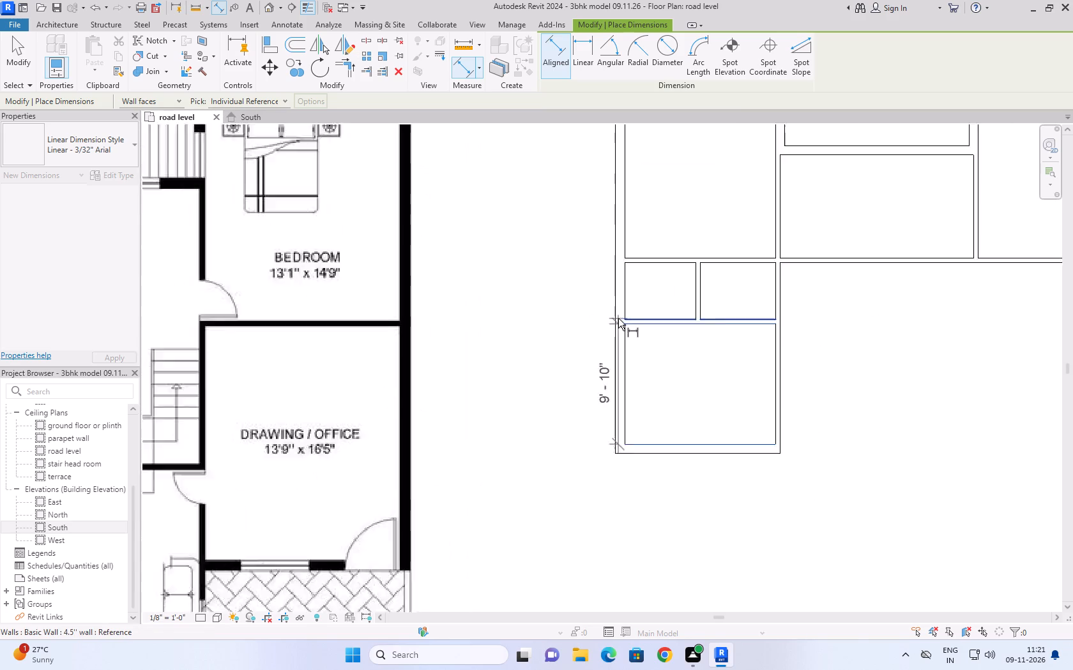
pyautogui.scroll(7, 618, 318)
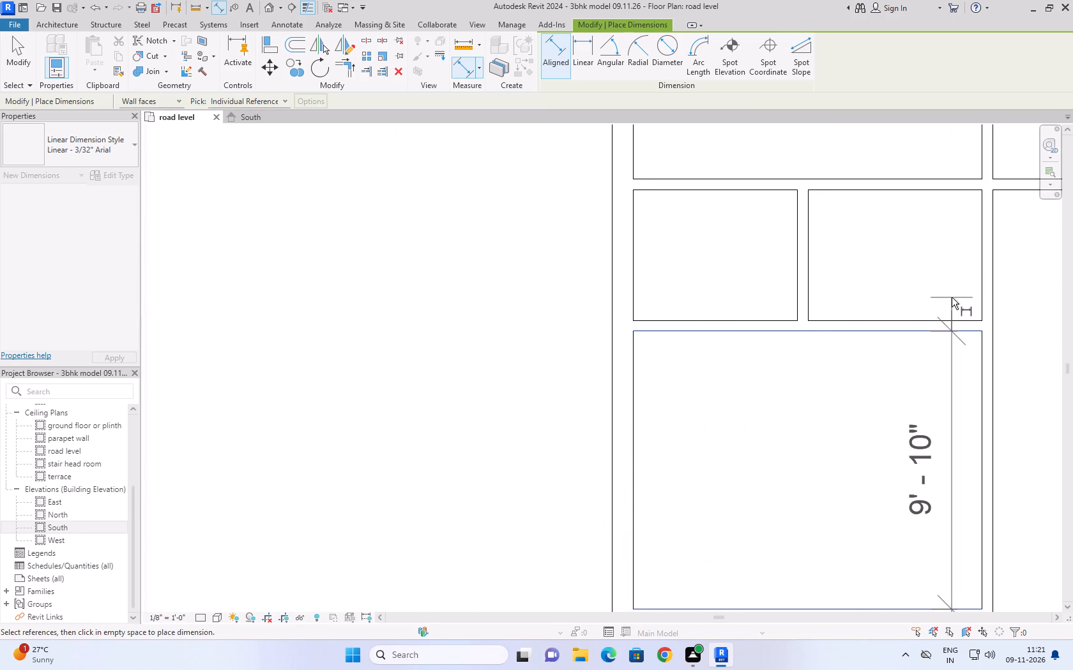
pyautogui.scroll(6, 745, 324)
pyautogui.scroll(-5, 727, 324)
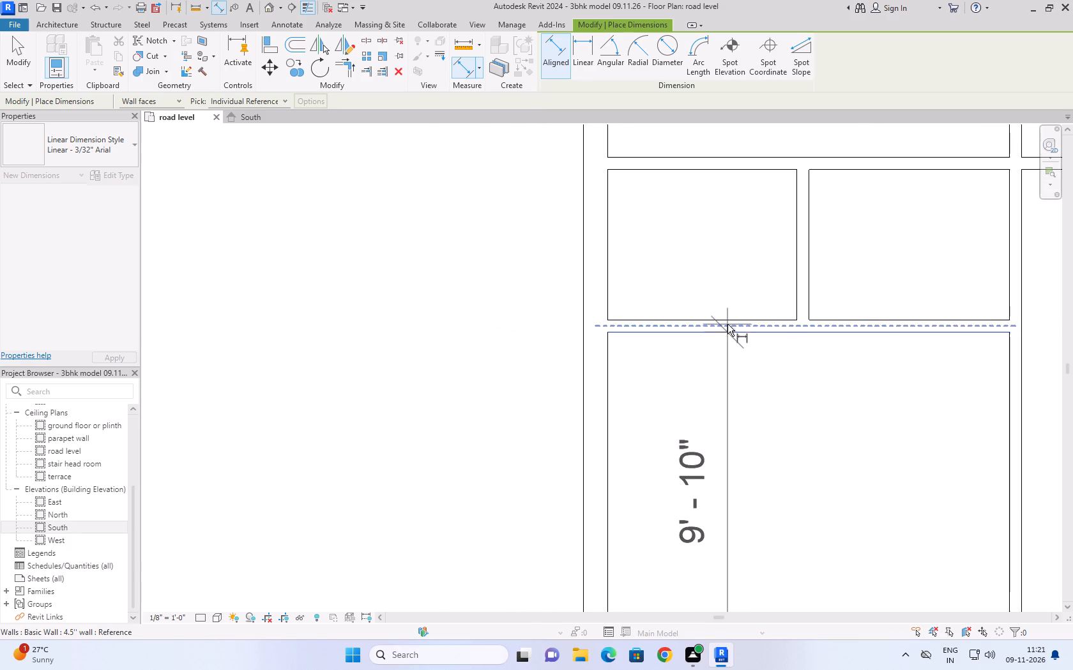
pyautogui.moveTo(859, 285); pyautogui.dragTo(745, 275, button='middle')
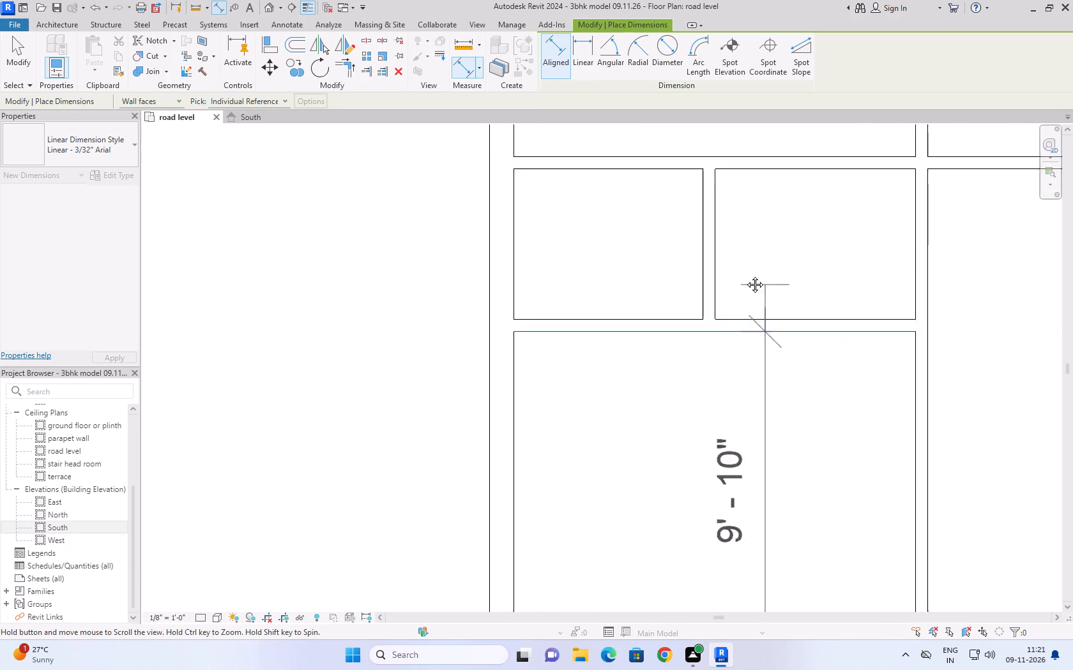
pyautogui.moveTo(745, 275); pyautogui.dragTo(741, 269, button='middle')
pyautogui.scroll(-2, 730, 249)
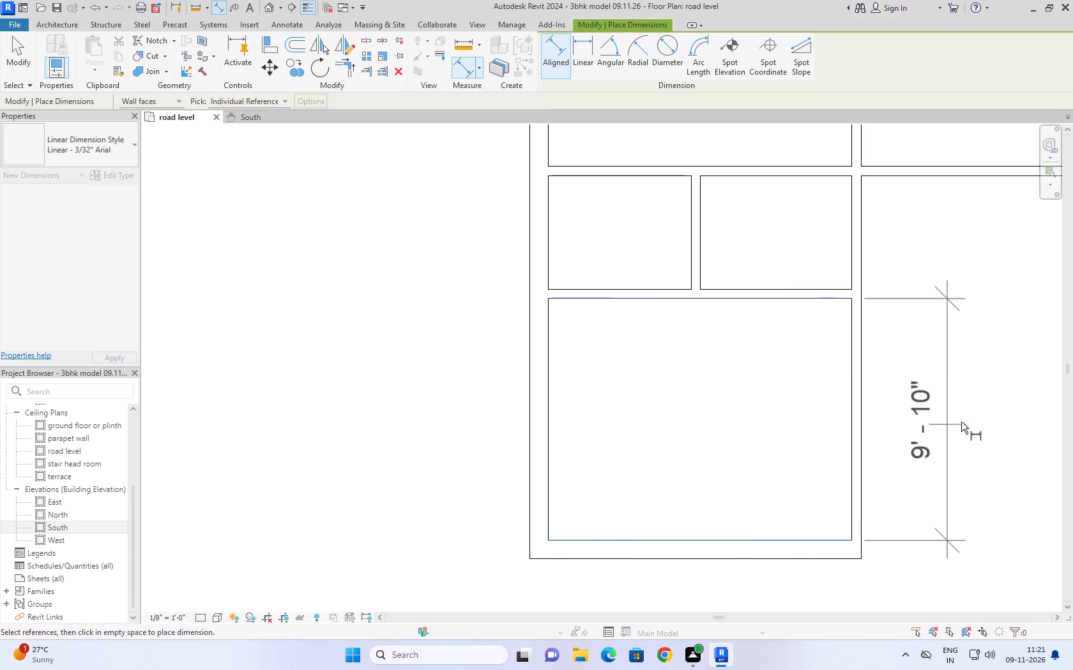
pyautogui.scroll(-5, 853, 445)
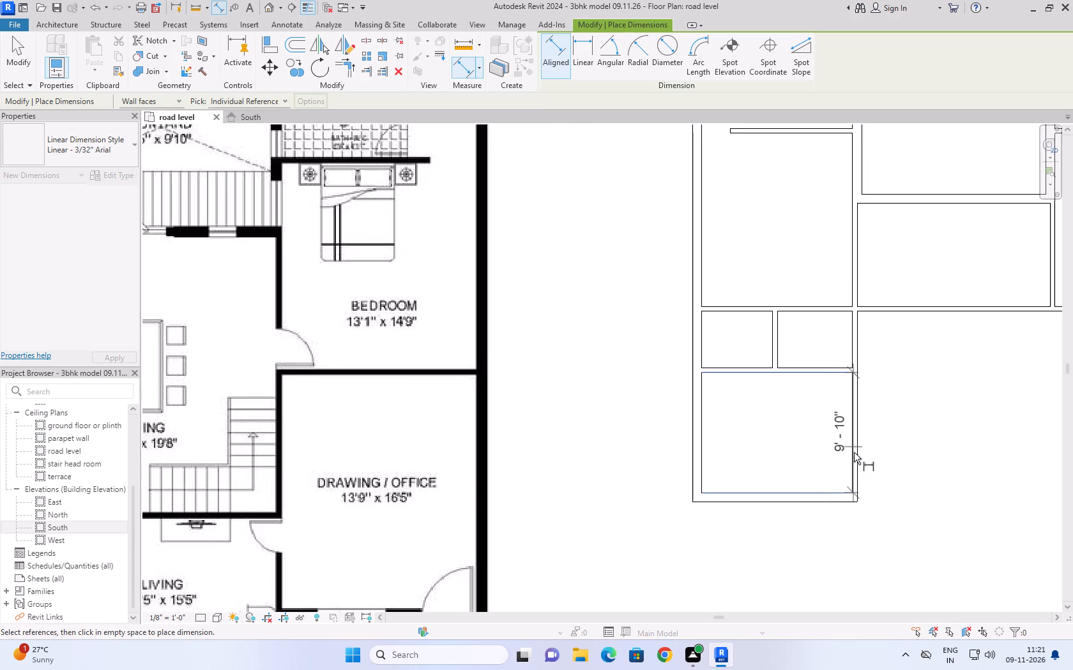
pyautogui.scroll(11, 819, 462)
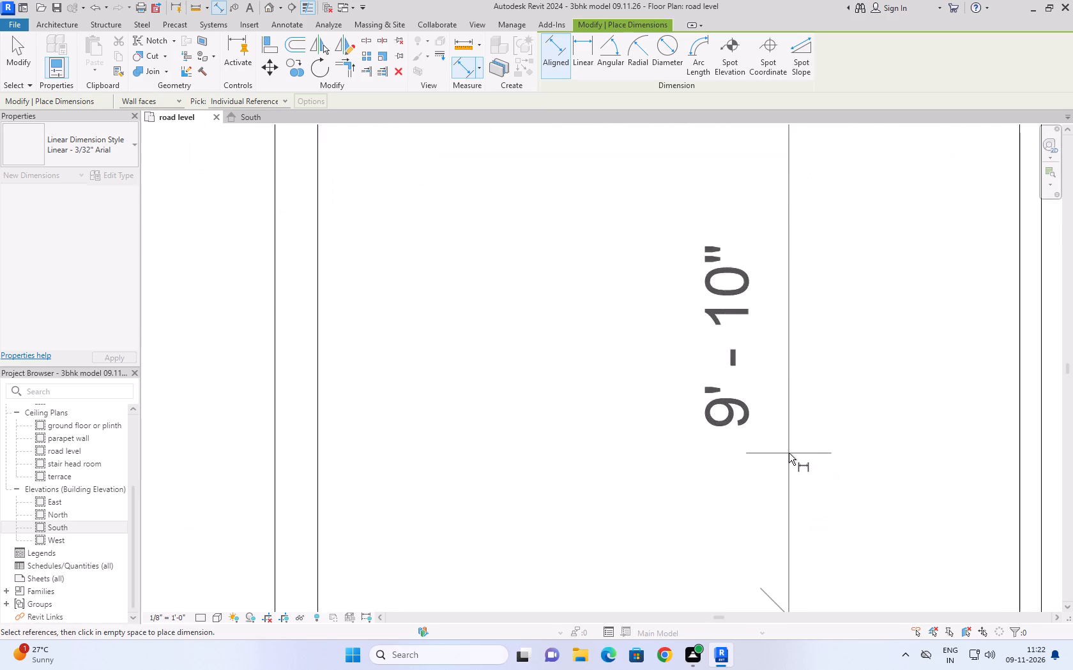
pyautogui.scroll(-5, 789, 453)
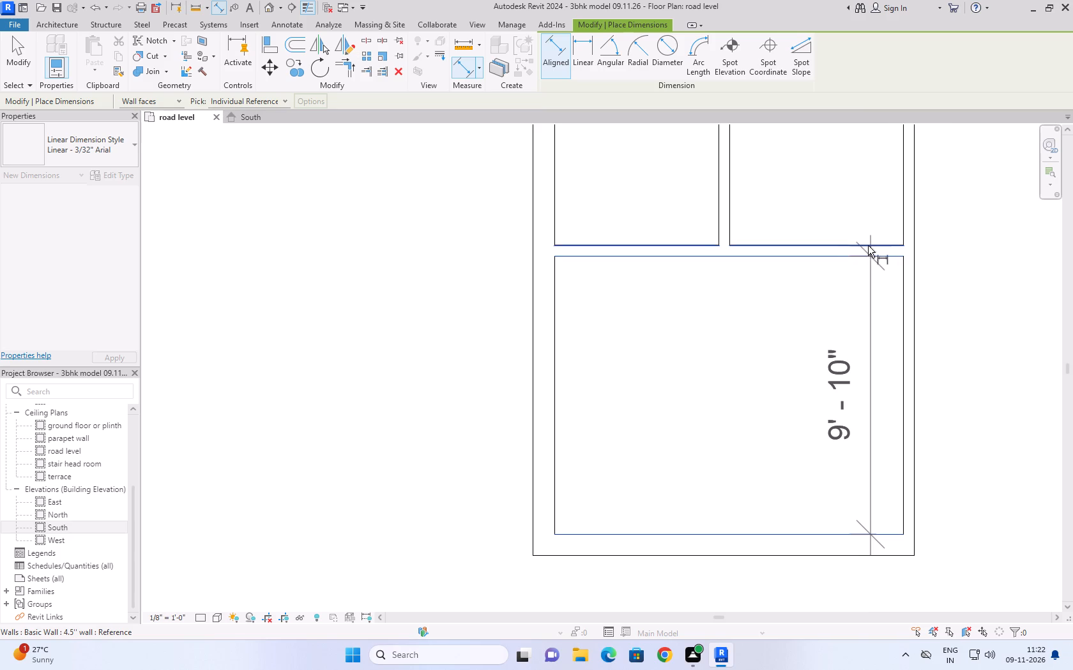
pyautogui.scroll(11, 868, 246)
pyautogui.scroll(-5, 865, 276)
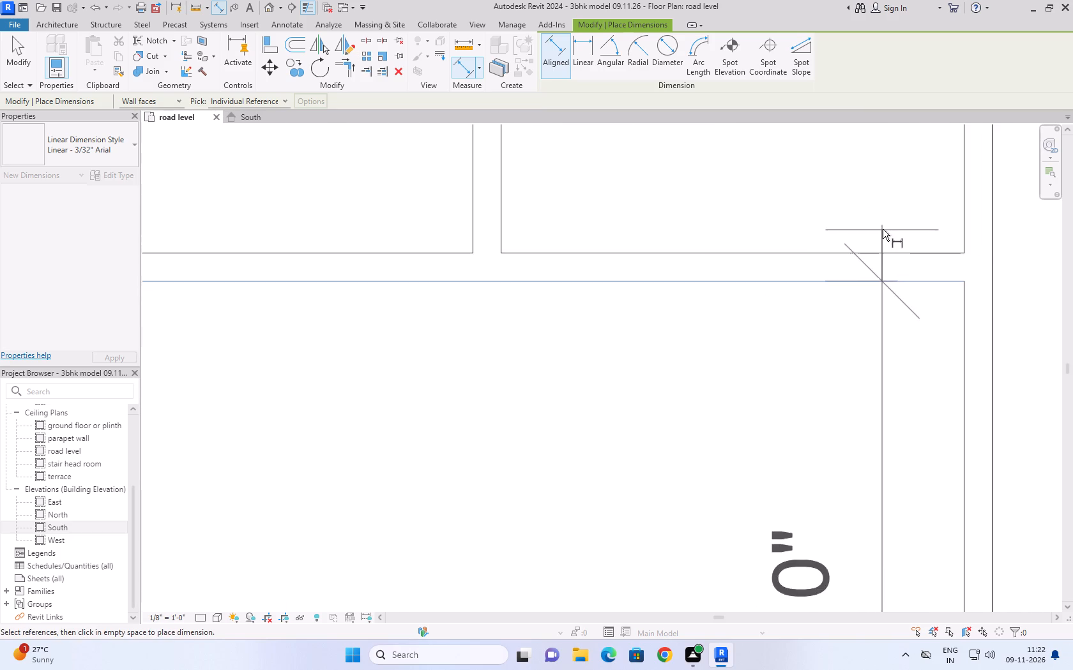
pyautogui.scroll(-10, 883, 229)
pyautogui.scroll(7, 871, 425)
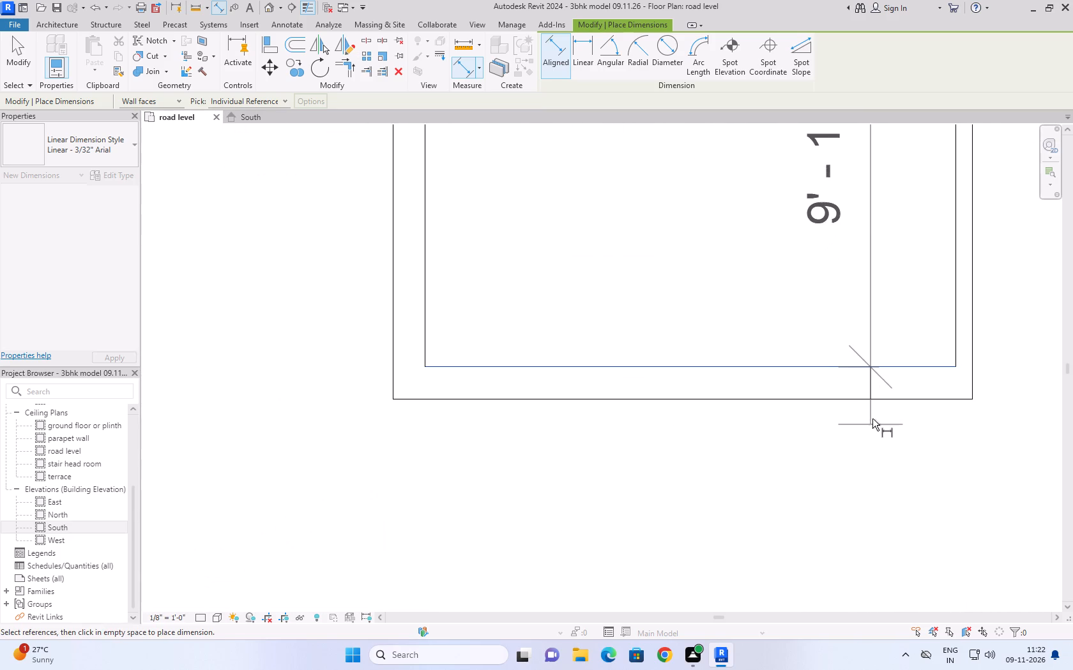
pyautogui.scroll(-5, 875, 378)
pyautogui.moveTo(894, 304); pyautogui.dragTo(861, 364, button='middle')
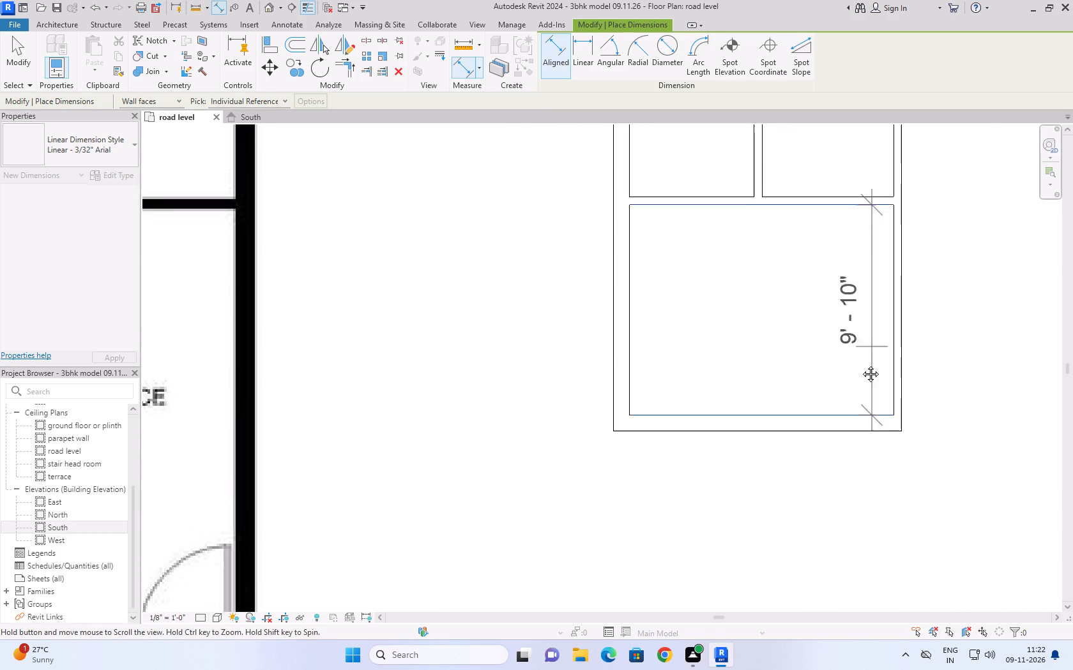
pyautogui.moveTo(861, 364); pyautogui.dragTo(842, 397, button='middle')
pyautogui.scroll(6, 820, 474)
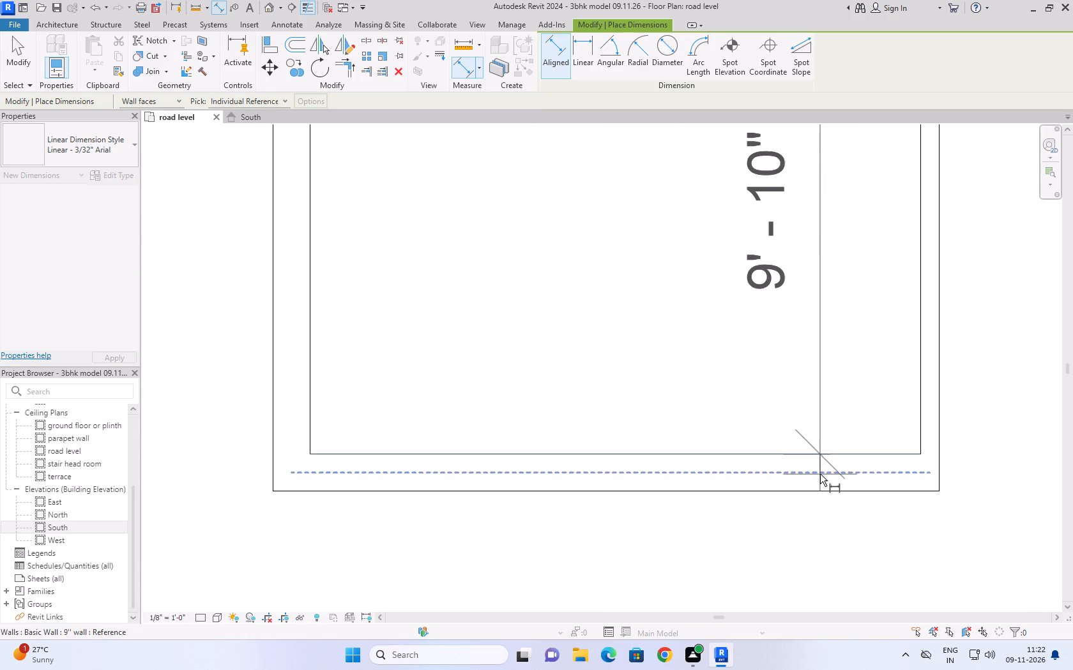
pyautogui.scroll(6, 820, 474)
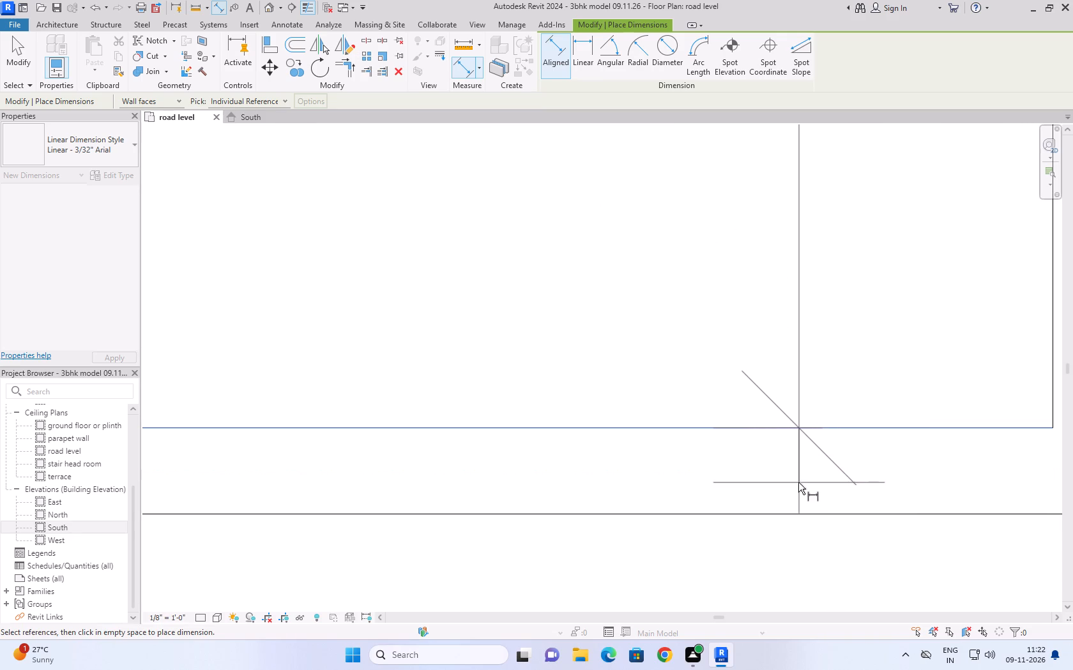
# Examine the pending kitchen depth dimension at the 9'' bottom wall's faces and along the kitchen's right wall.
pyautogui.scroll(6, 844, 491)
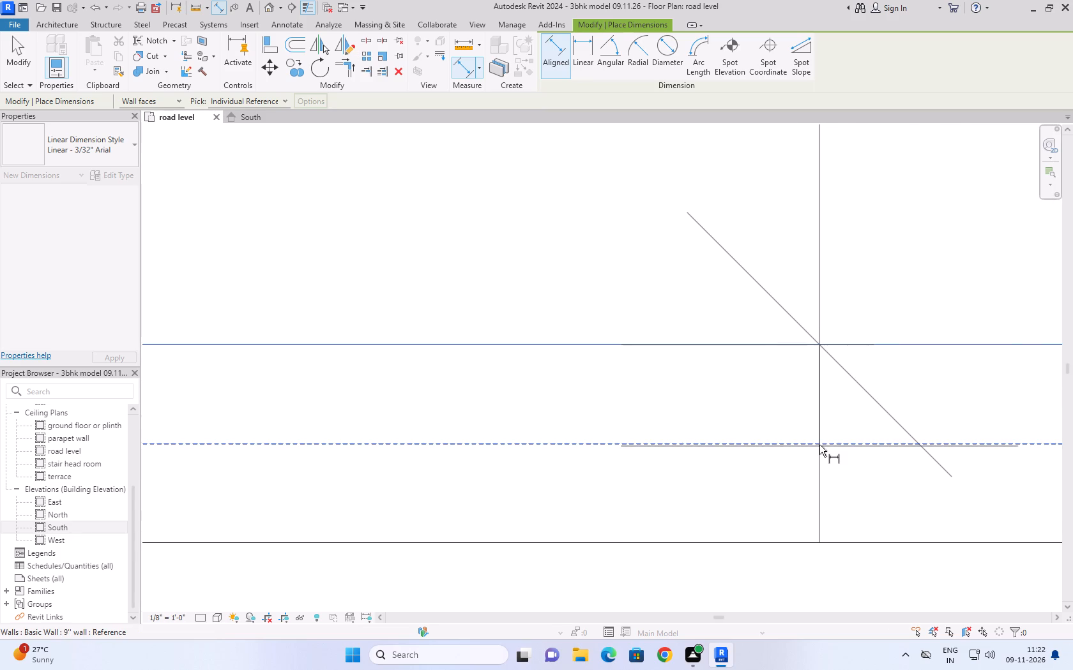
pyautogui.scroll(-16, 819, 445)
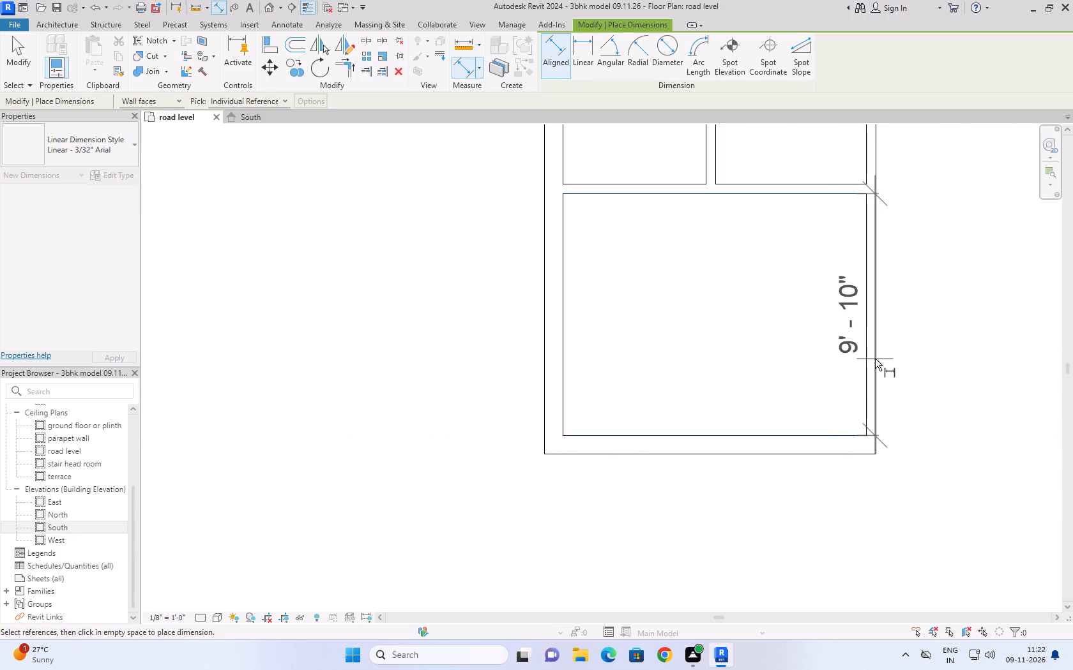
pyautogui.moveTo(870, 325); pyautogui.dragTo(832, 344, button='middle')
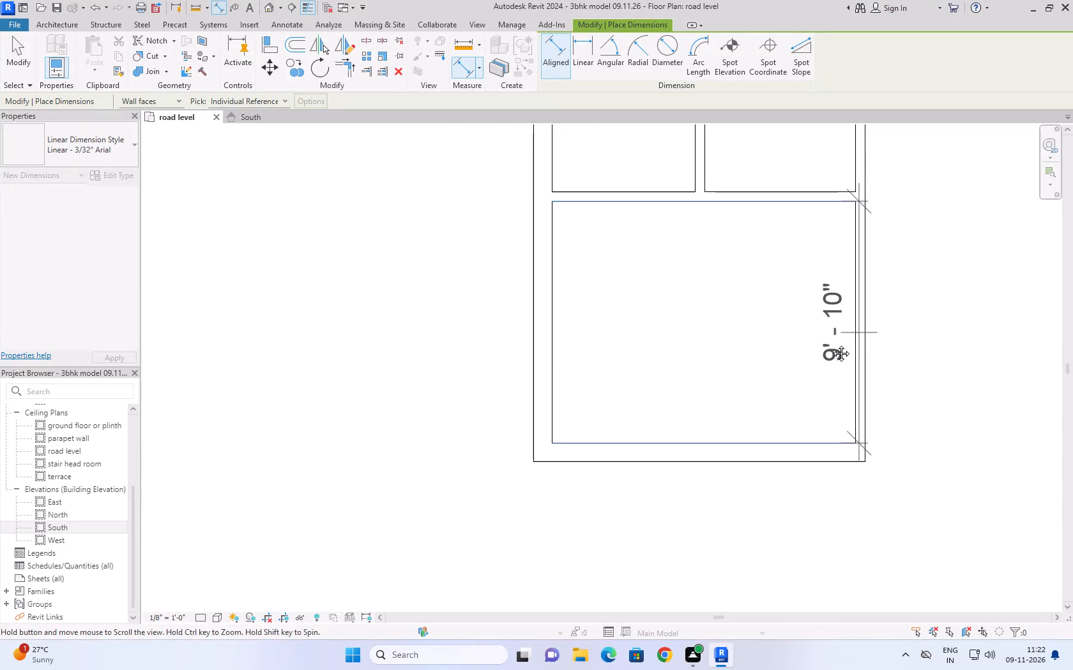
pyautogui.moveTo(832, 344); pyautogui.dragTo(750, 365, button='middle')
pyautogui.scroll(7, 720, 378)
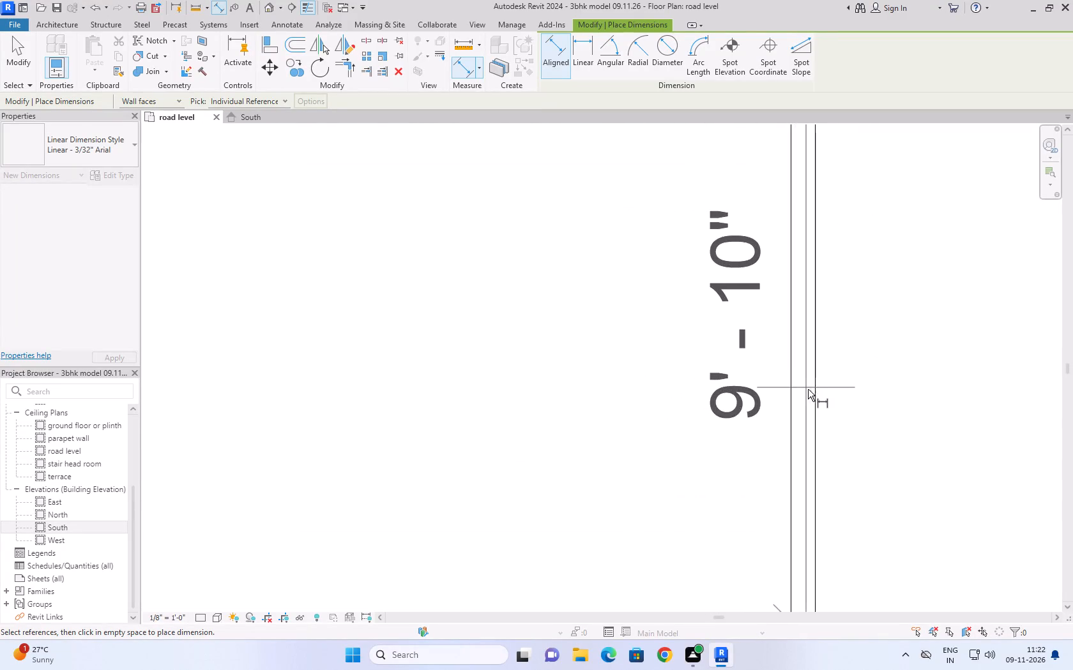
pyautogui.scroll(6, 812, 392)
pyautogui.scroll(-12, 812, 392)
pyautogui.scroll(-5, 819, 298)
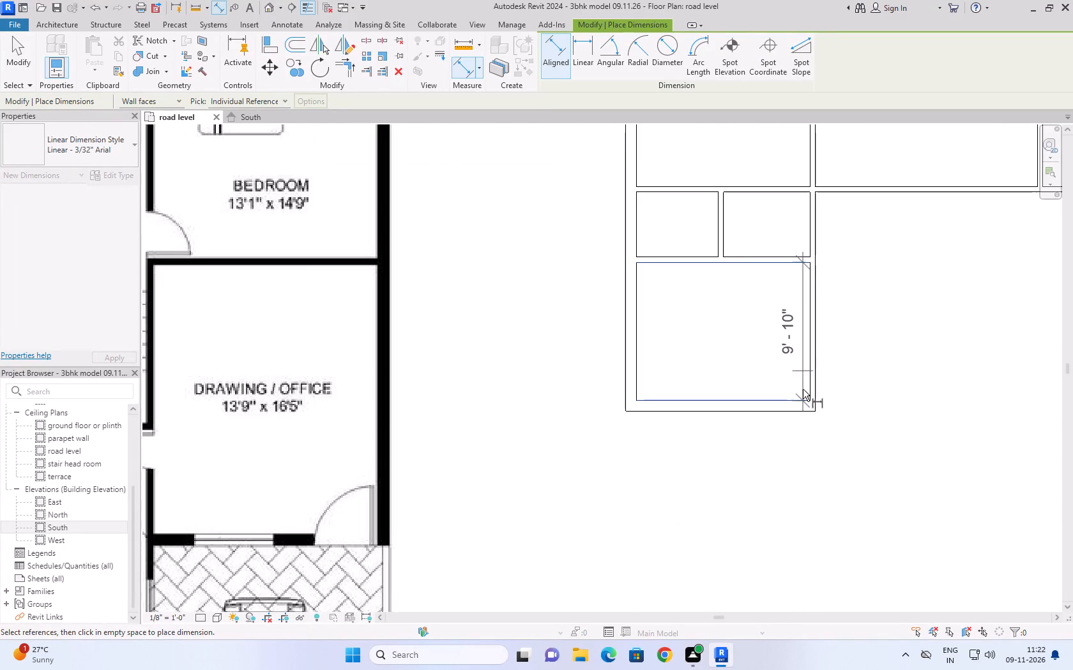
pyautogui.scroll(8, 738, 445)
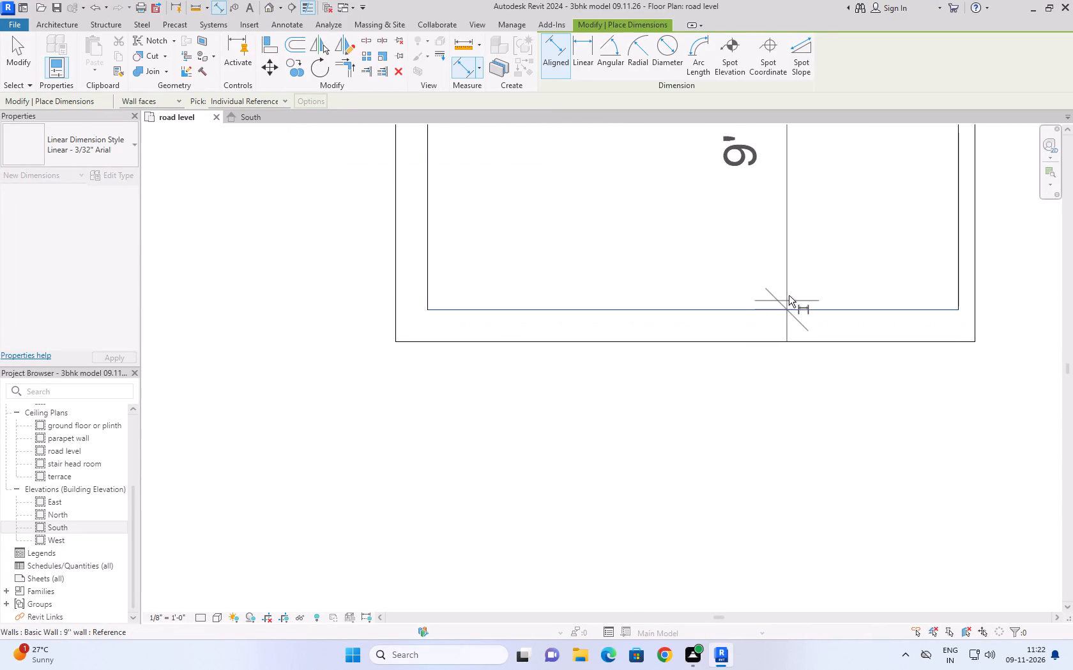
pyautogui.moveTo(789, 294); pyautogui.dragTo(780, 353, button='middle')
pyautogui.scroll(5, 754, 373)
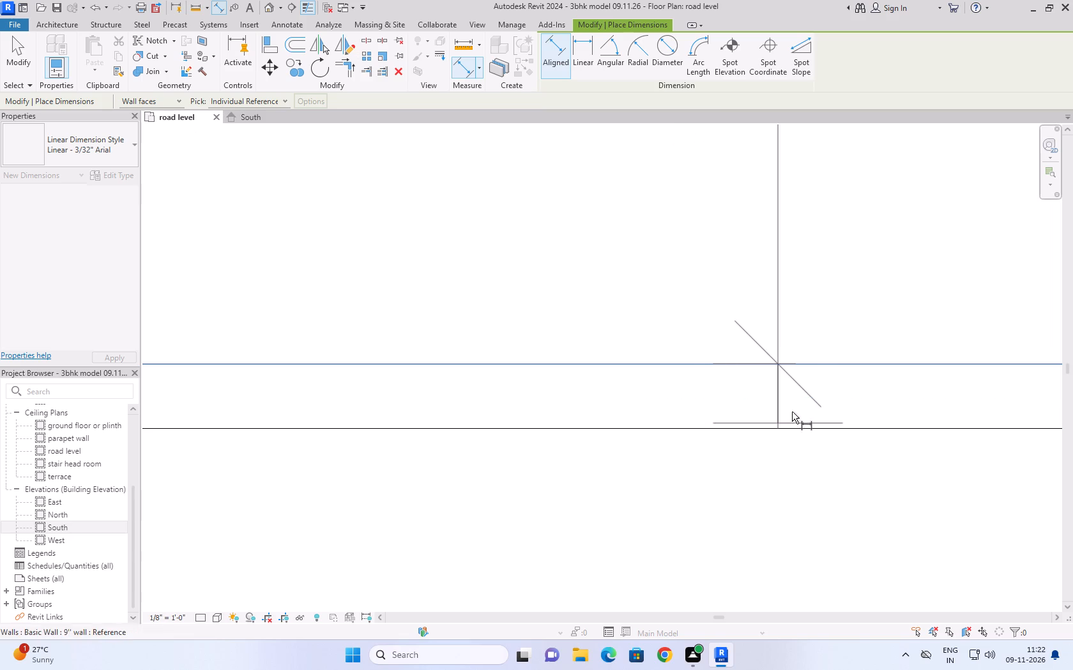
pyautogui.scroll(1, 791, 391)
pyautogui.moveTo(791, 391); pyautogui.dragTo(767, 470, button='middle')
pyautogui.scroll(-7, 756, 460)
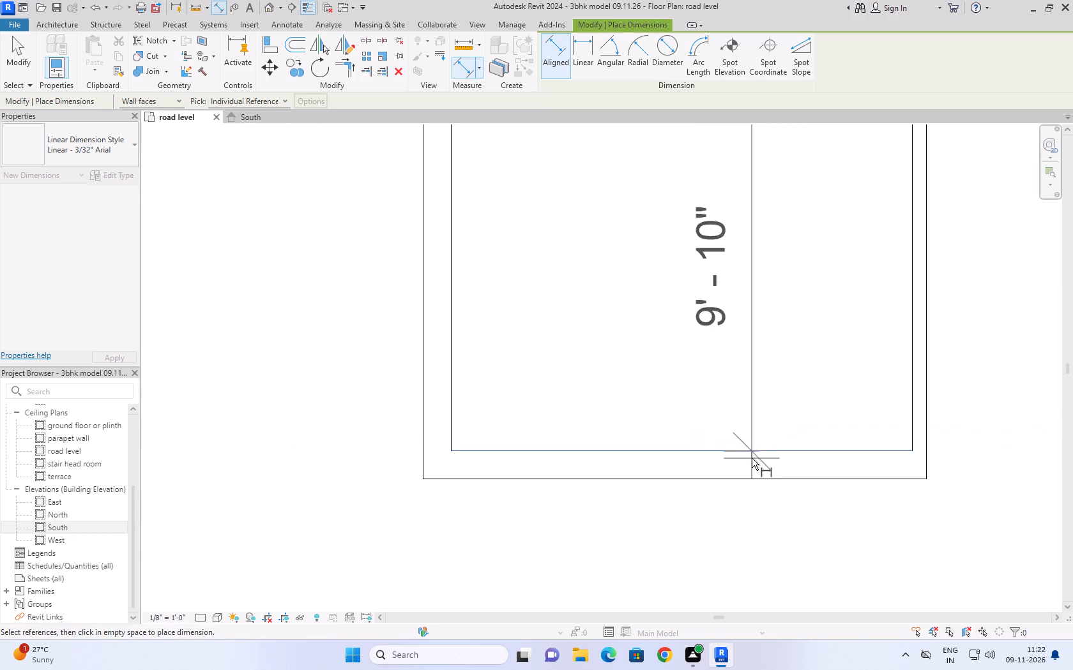
pyautogui.moveTo(435, 373); pyautogui.dragTo(502, 408, button='middle')
# Examine the 4.5'' partition above the kitchen, checking the pending dimension's reference face and the junctions with the side walls.
pyautogui.scroll(-4, 502, 408)
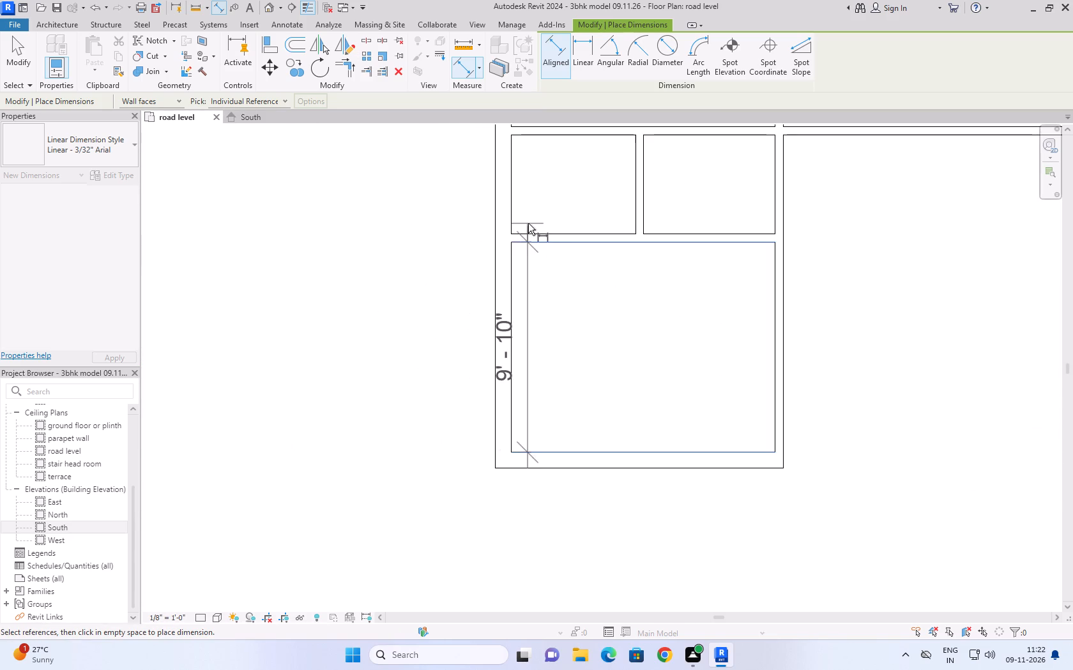
pyautogui.scroll(11, 528, 223)
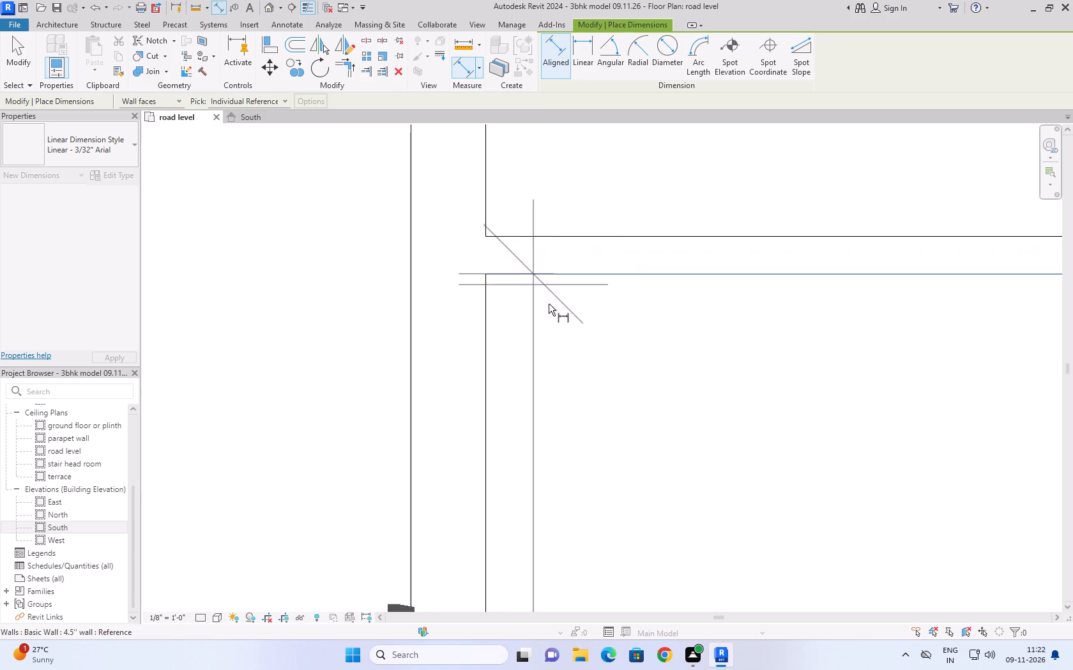
pyautogui.moveTo(678, 241); pyautogui.dragTo(362, 199, button='middle')
pyautogui.scroll(1, 441, 209)
pyautogui.scroll(-5, 362, 199)
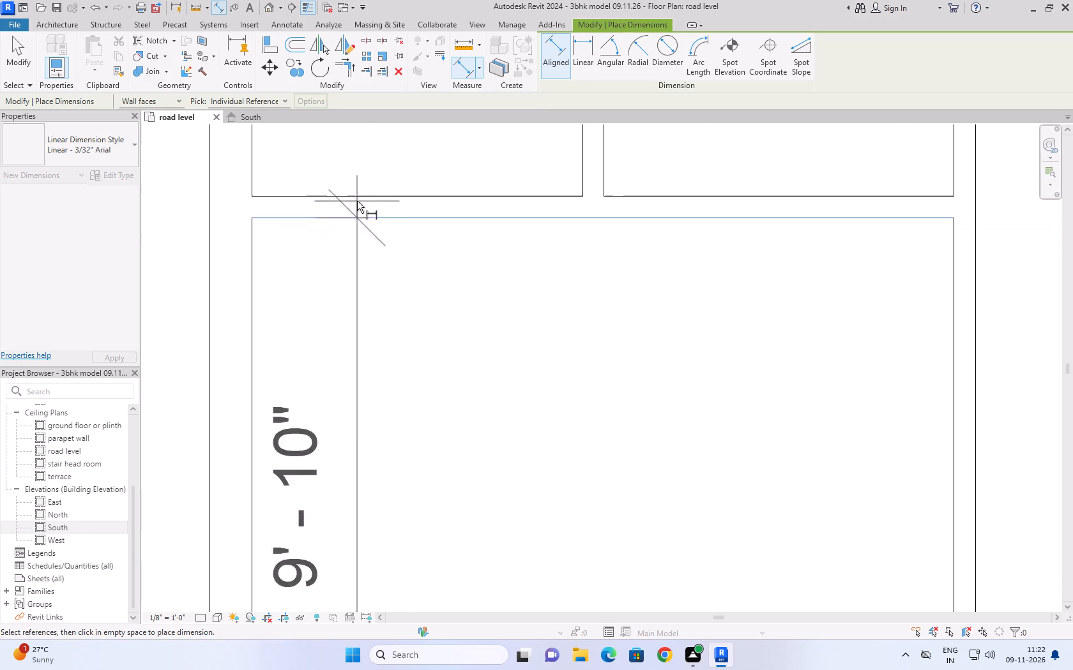
pyautogui.moveTo(625, 241); pyautogui.dragTo(610, 359, button='middle')
pyautogui.moveTo(625, 241); pyautogui.dragTo(552, 301, button='right')
pyautogui.scroll(1, 625, 241)
pyautogui.scroll(-4, 576, 365)
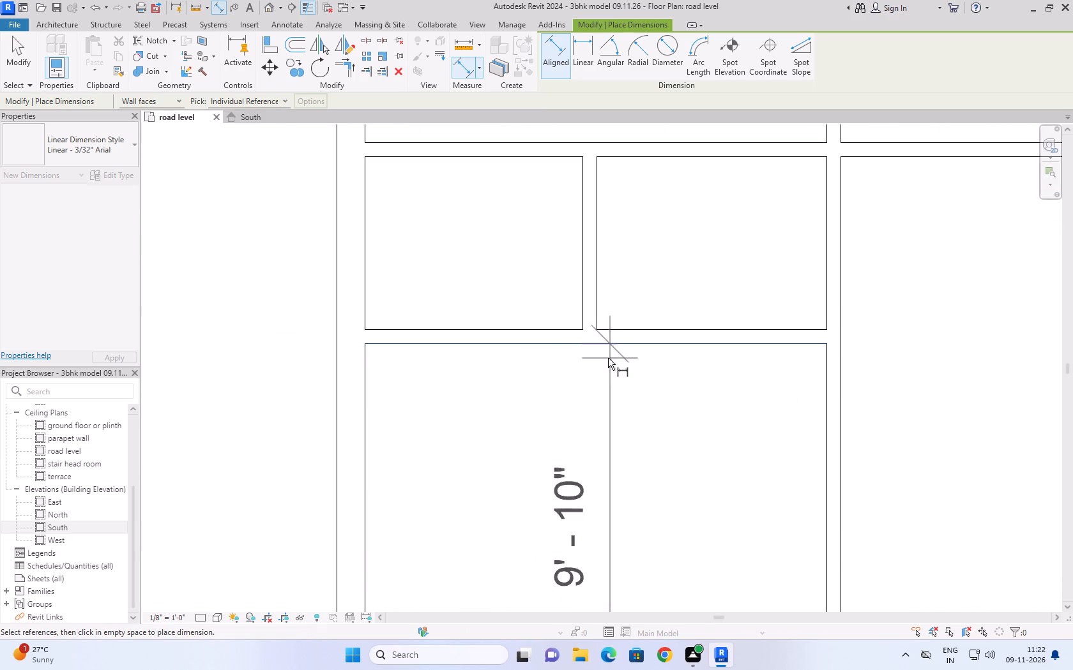
pyautogui.scroll(5, 776, 328)
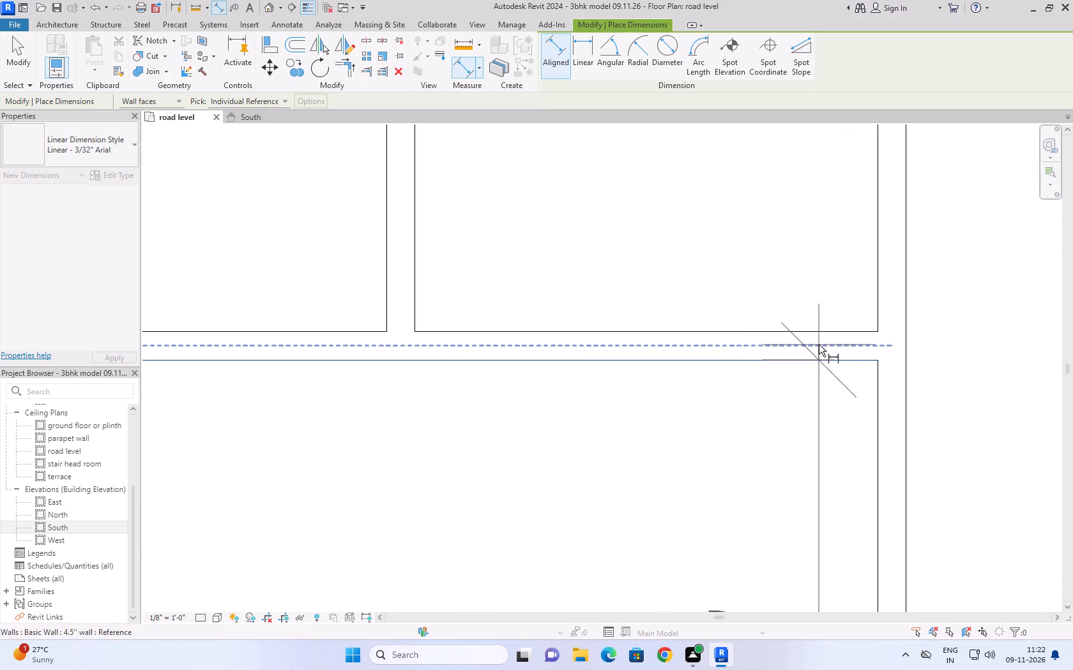
pyautogui.scroll(5, 819, 345)
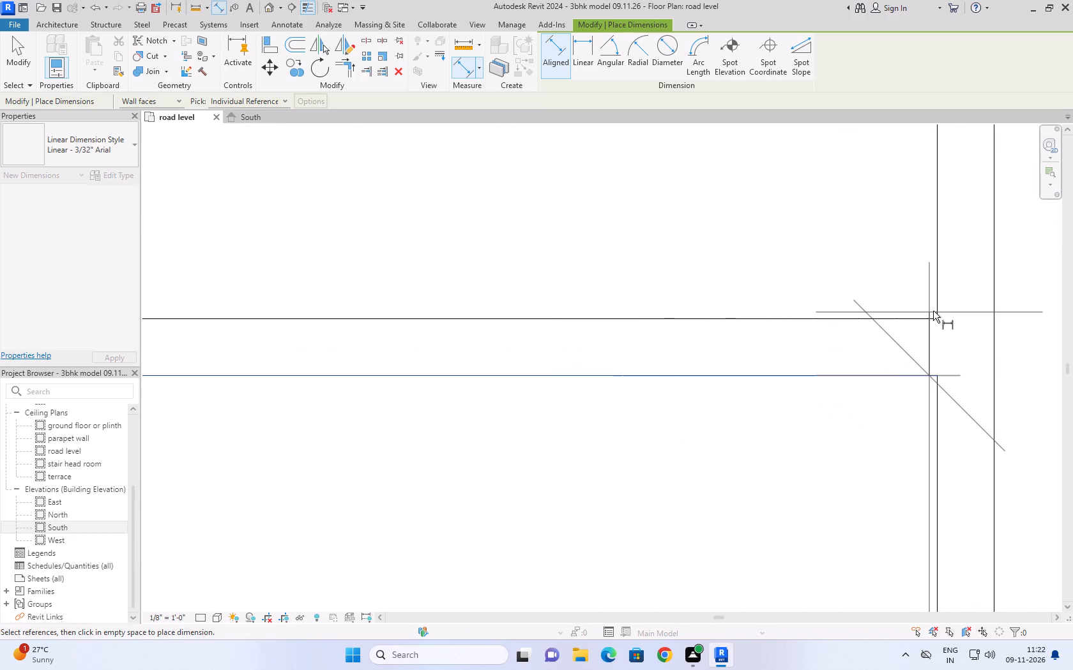
pyautogui.moveTo(933, 311); pyautogui.dragTo(658, 287, button='middle')
pyautogui.scroll(-3, 658, 287)
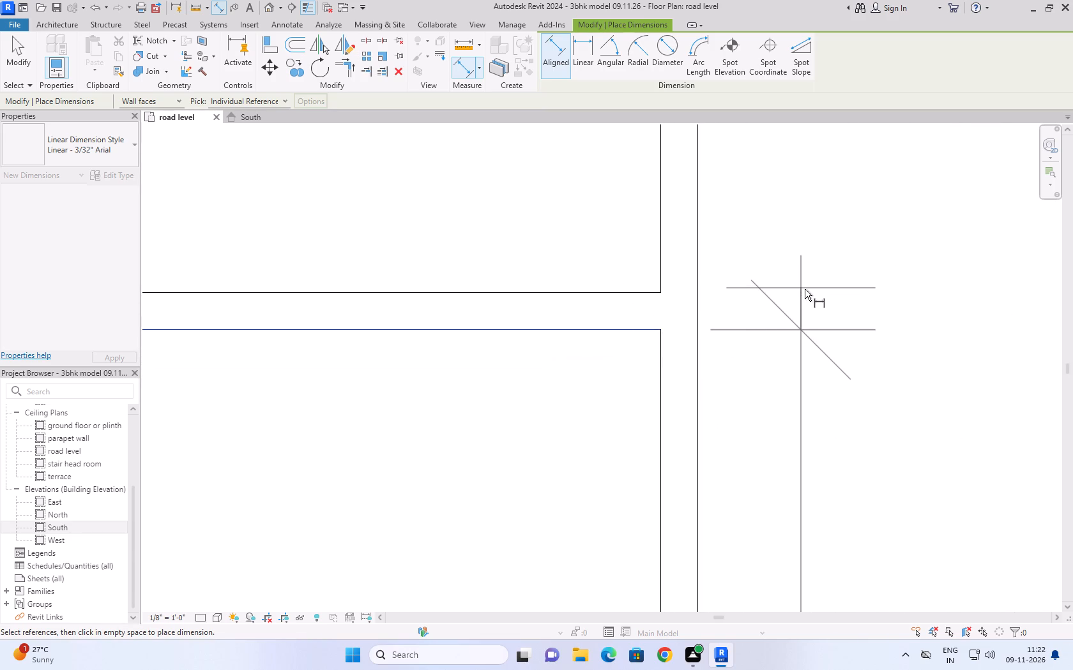
pyautogui.scroll(-4, 878, 257)
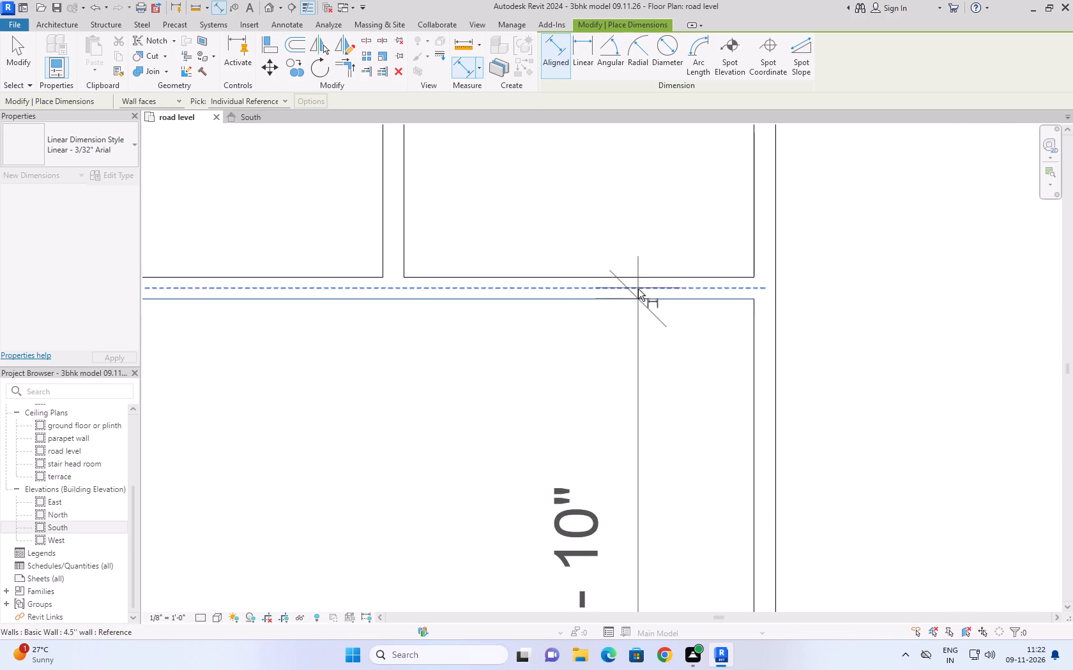
pyautogui.scroll(-4, 675, 276)
pyautogui.moveTo(618, 316); pyautogui.dragTo(786, 366, button='middle')
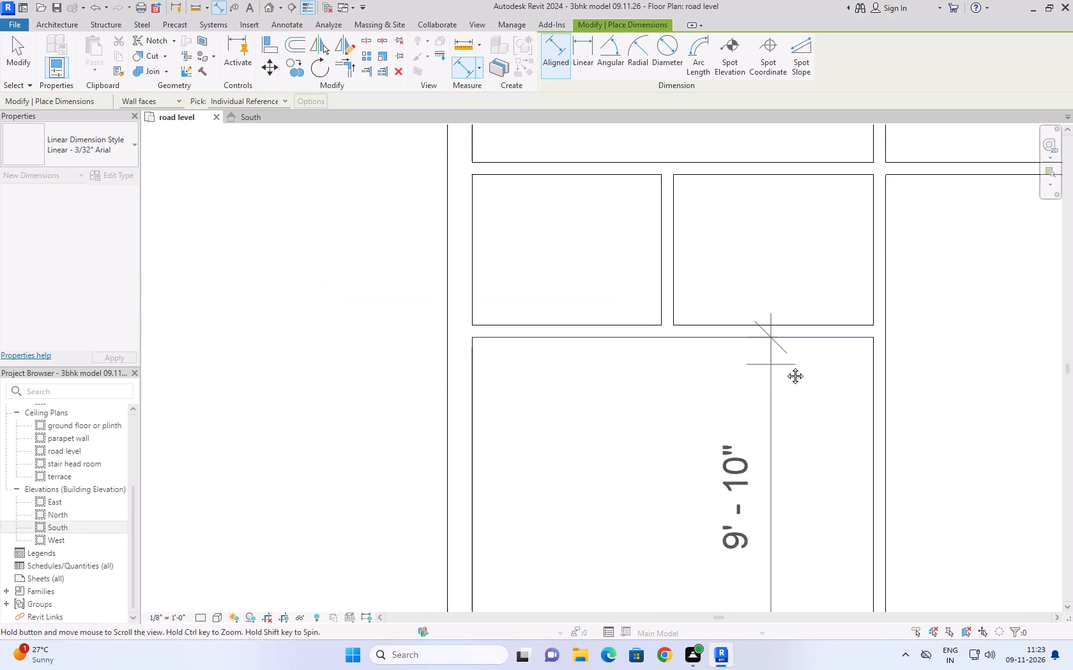
pyautogui.moveTo(786, 366); pyautogui.dragTo(796, 366, button='middle')
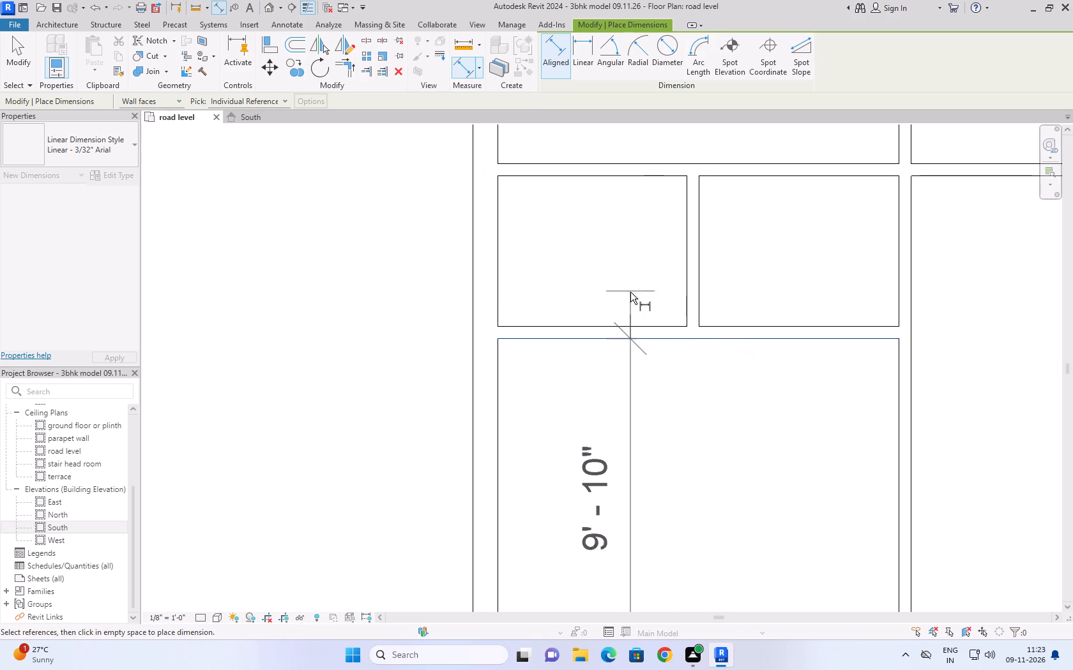
# Check the two small rooms above the kitchen and their upper 4.5'' partition, comparing the overall wall layout with the plan image.
pyautogui.scroll(-3, 651, 292)
pyautogui.scroll(6, 760, 314)
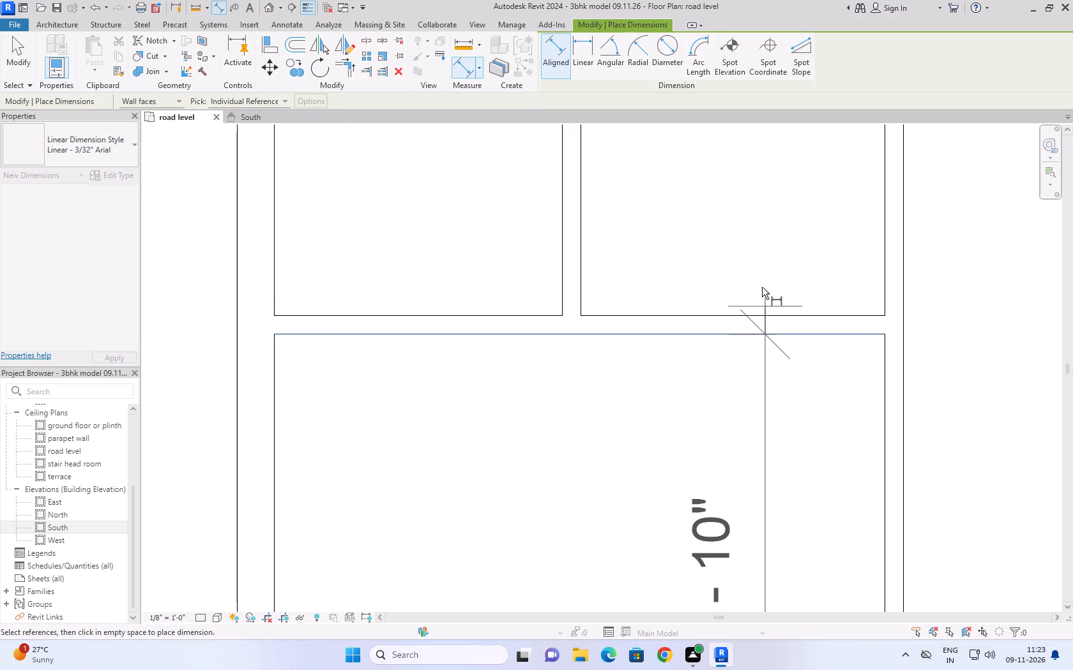
pyautogui.moveTo(772, 212); pyautogui.dragTo(731, 327, button='middle')
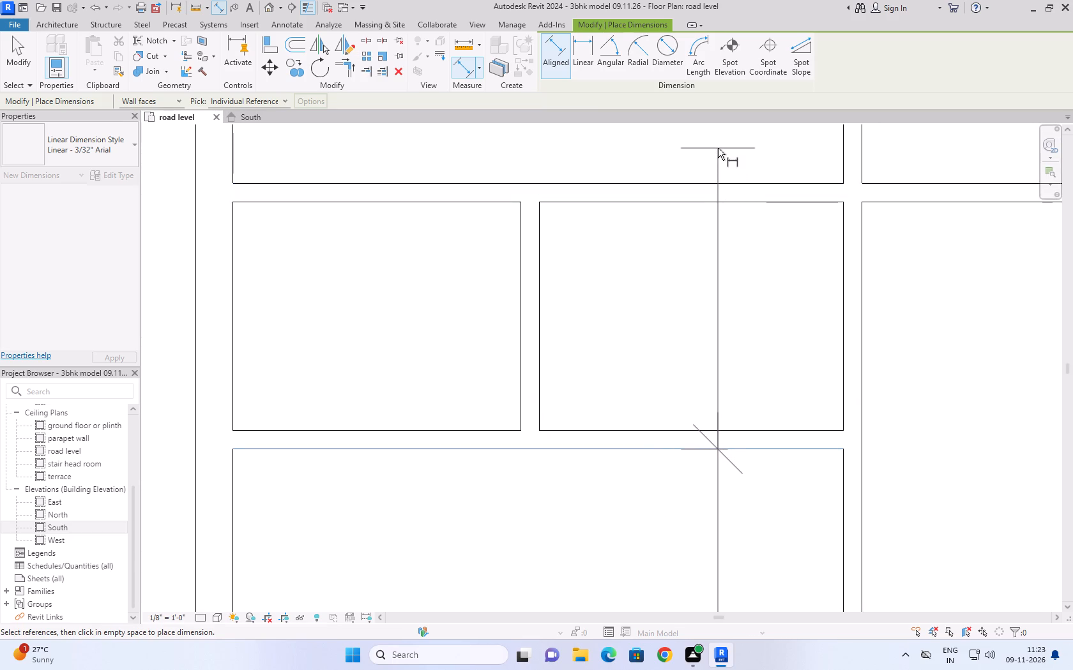
pyautogui.scroll(5, 724, 179)
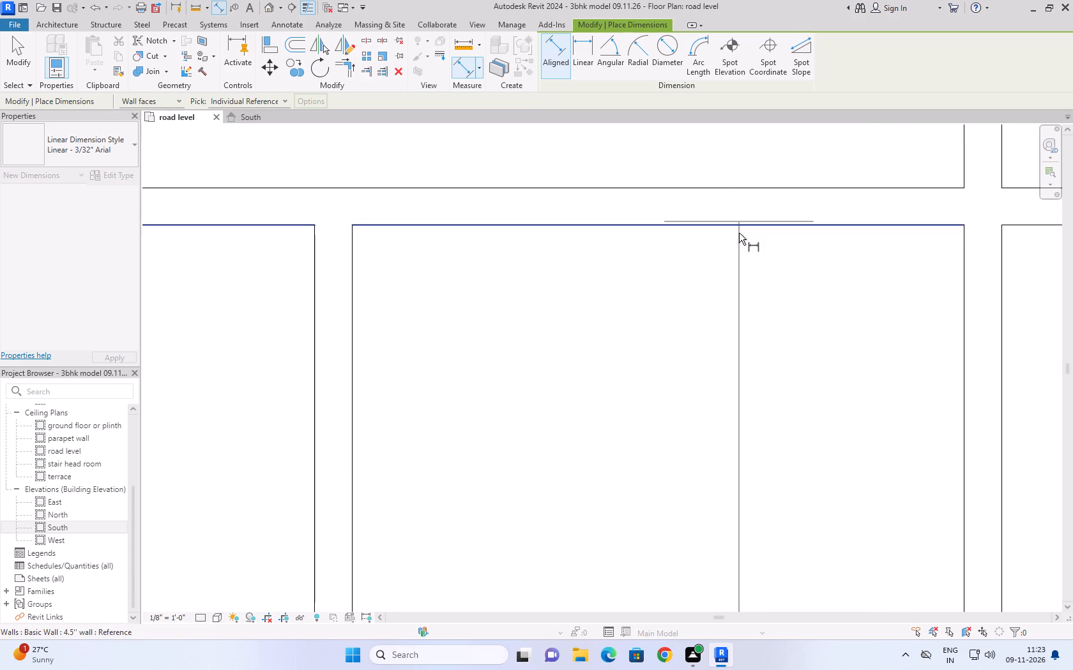
pyautogui.scroll(-5, 734, 182)
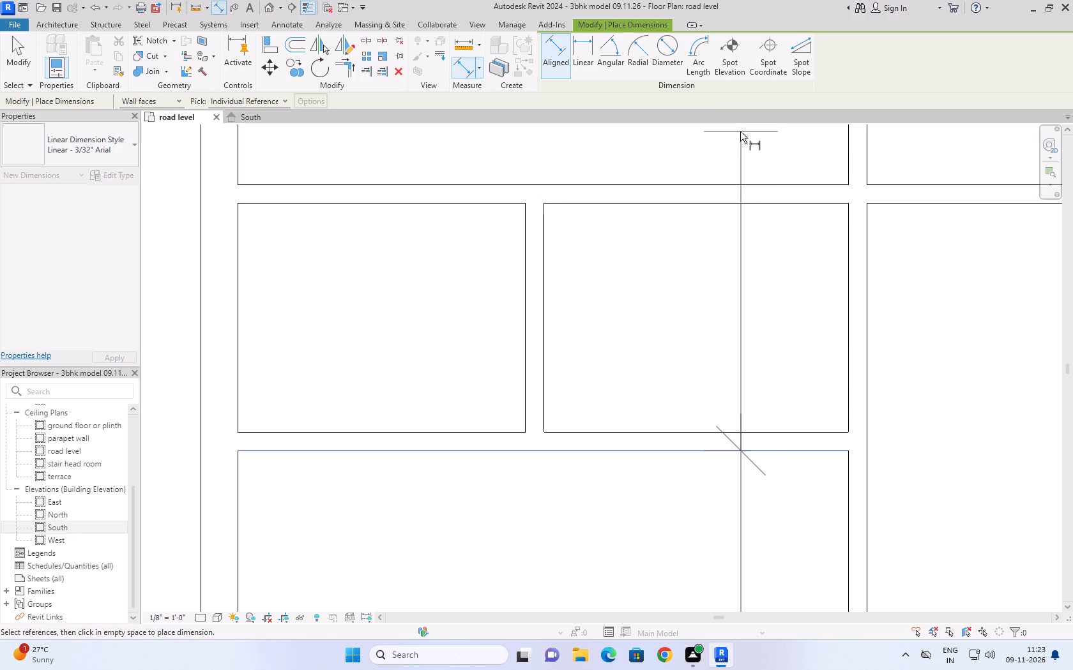
pyautogui.scroll(-1, 729, 171)
pyautogui.scroll(-5, 708, 246)
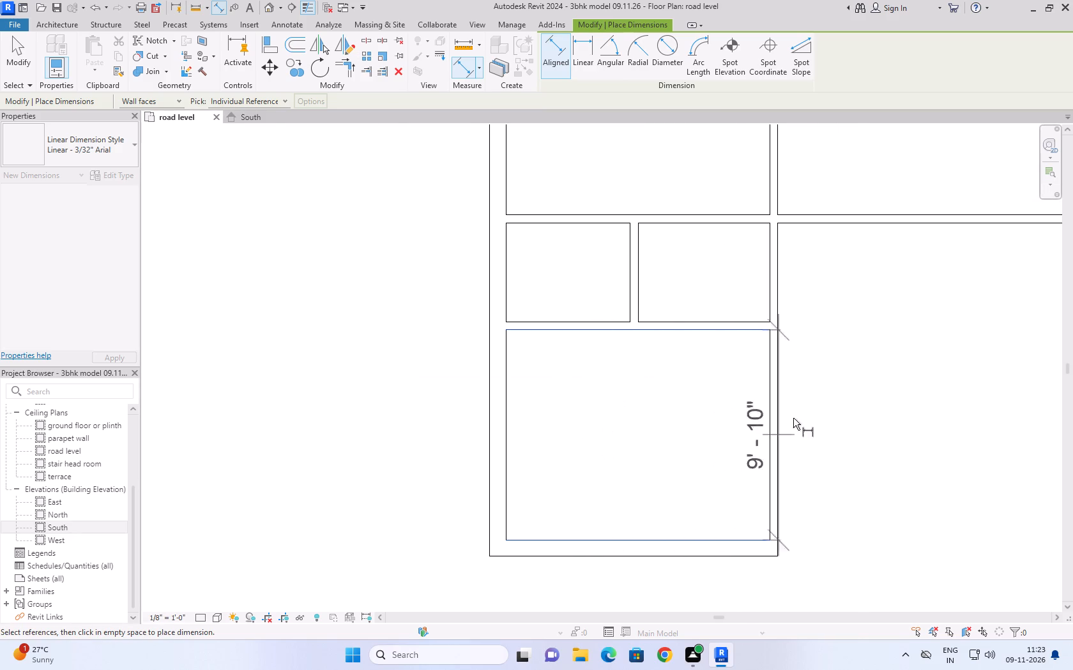
pyautogui.scroll(-5, 640, 487)
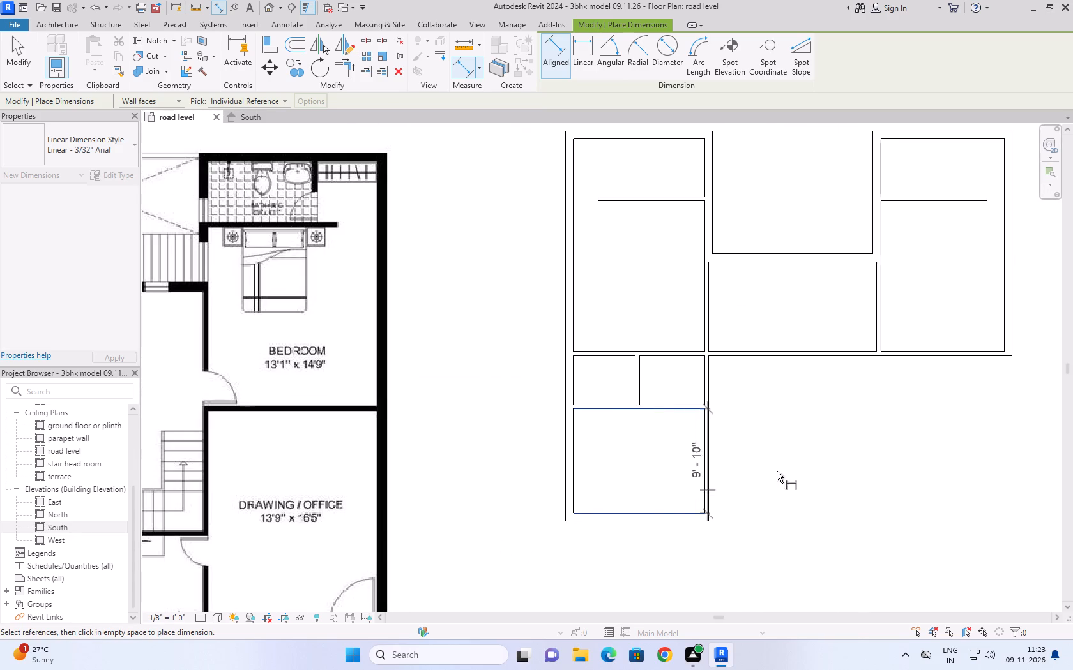
# Examine the pending kitchen dimension's reference on the 4.5'' partition above the kitchen, comparing the wall's faces and centreline.
pyautogui.scroll(6, 667, 475)
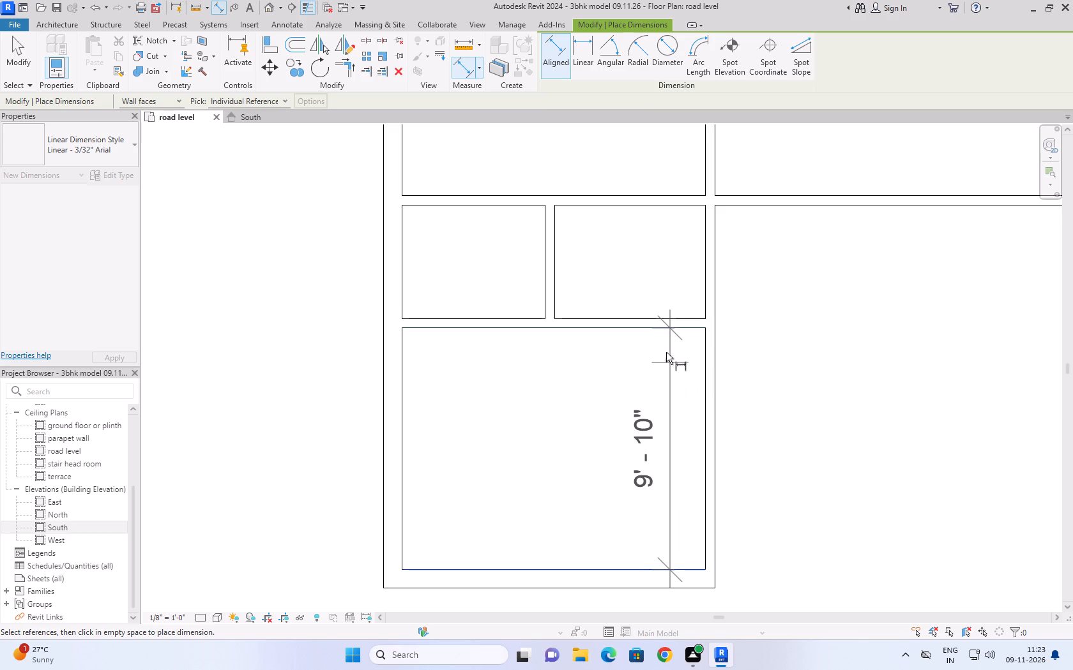
pyautogui.scroll(7, 661, 320)
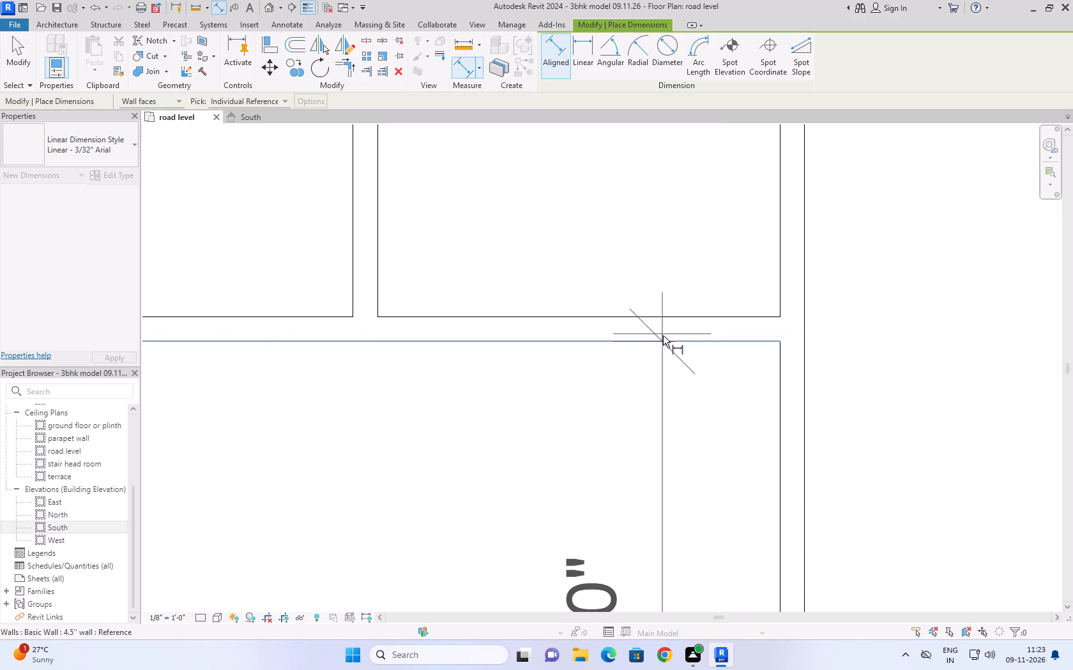
pyautogui.scroll(3, 669, 320)
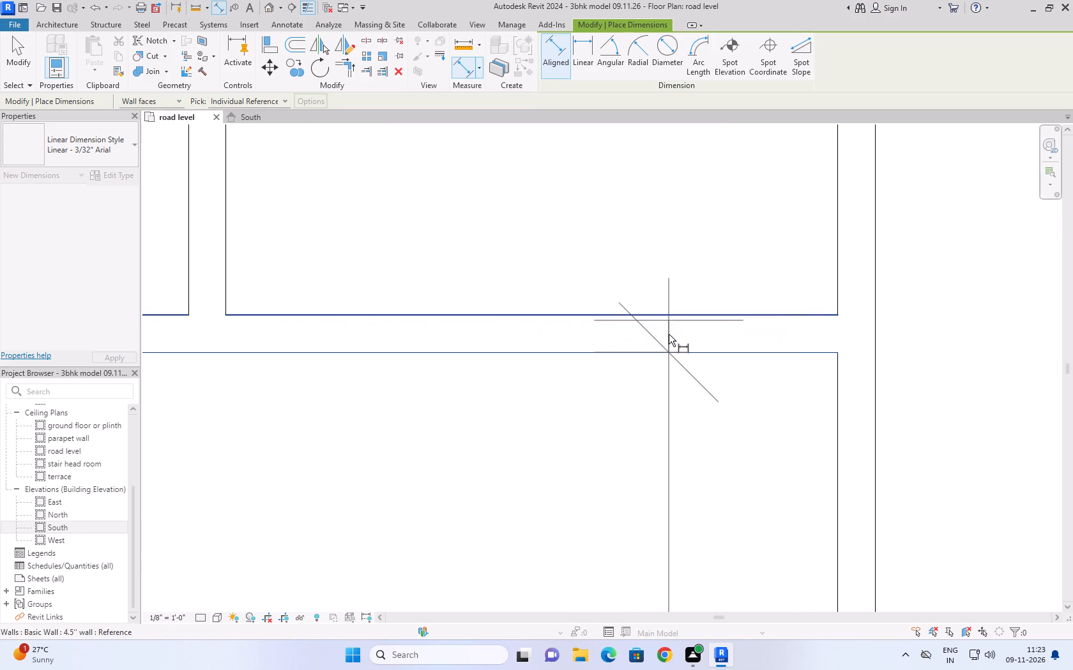
pyautogui.scroll(-5, 719, 283)
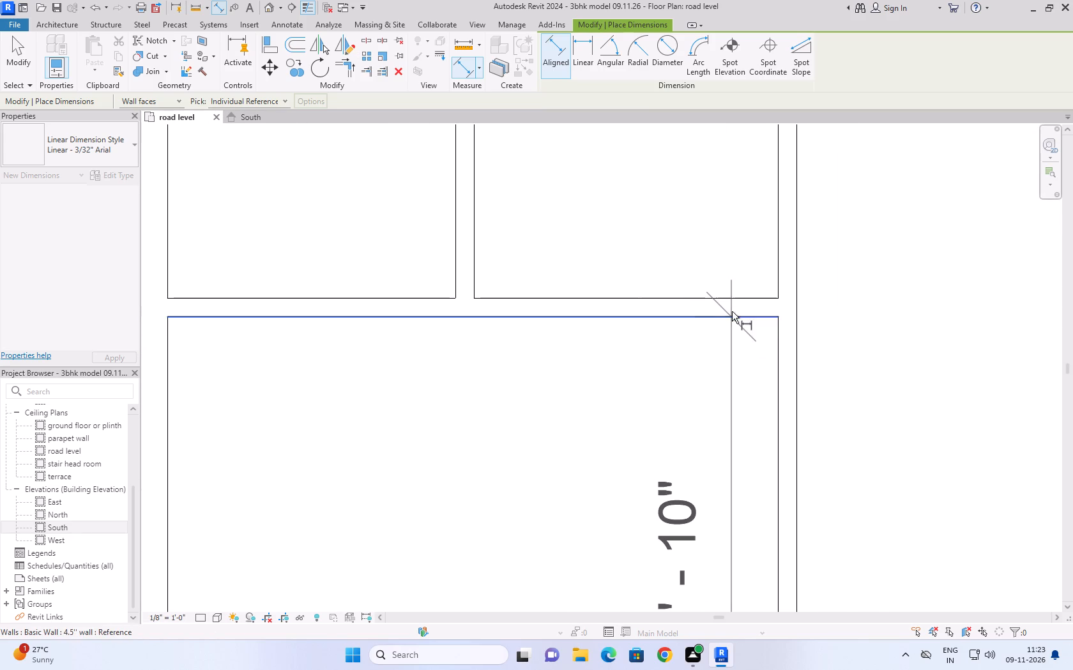
pyautogui.scroll(-3, 733, 288)
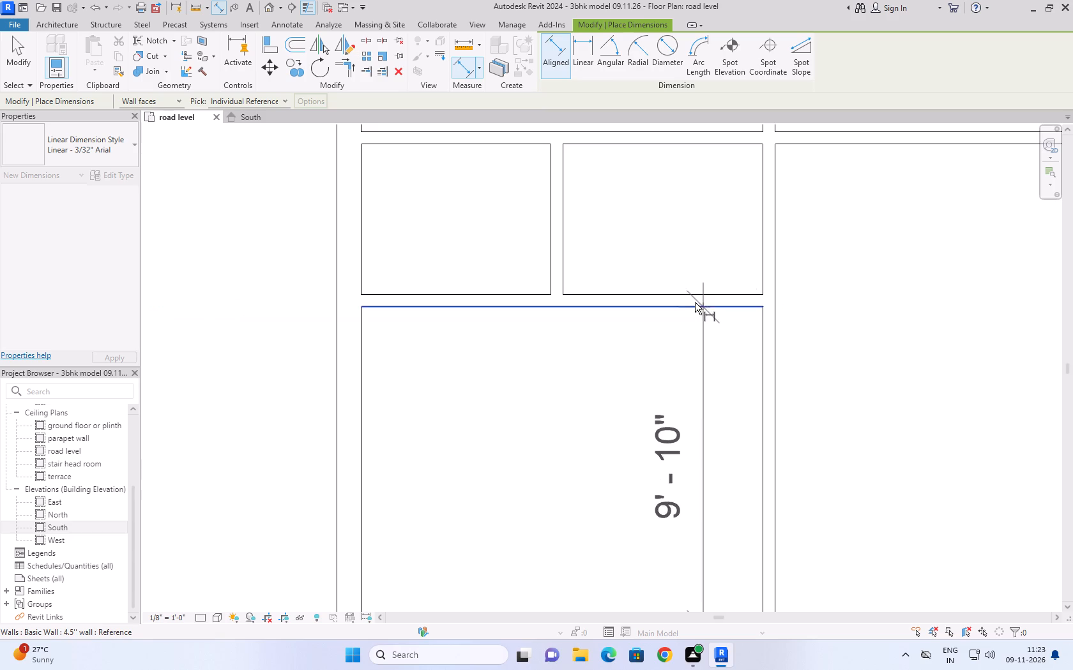
pyautogui.scroll(9, 576, 308)
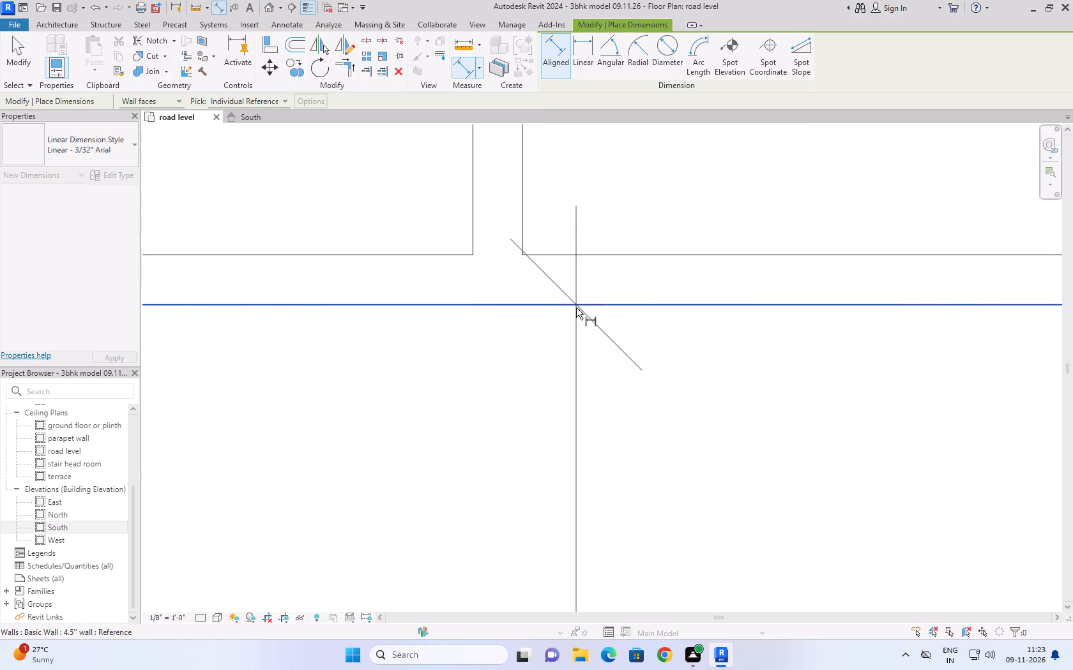
pyautogui.scroll(2, 576, 308)
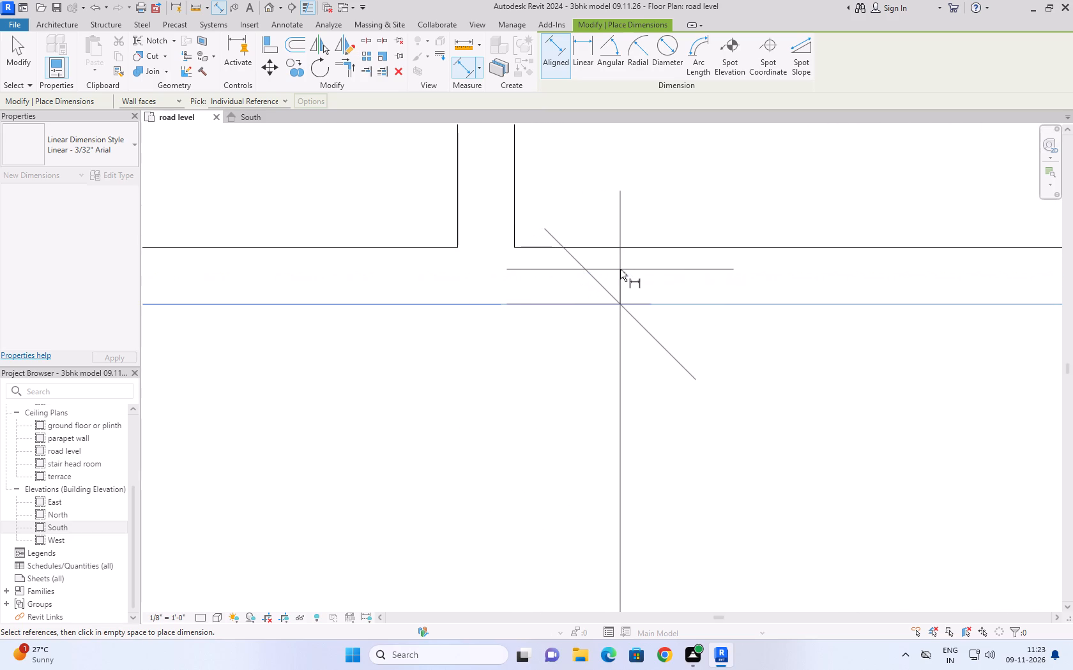
pyautogui.scroll(-1, 620, 269)
pyautogui.scroll(2, 620, 269)
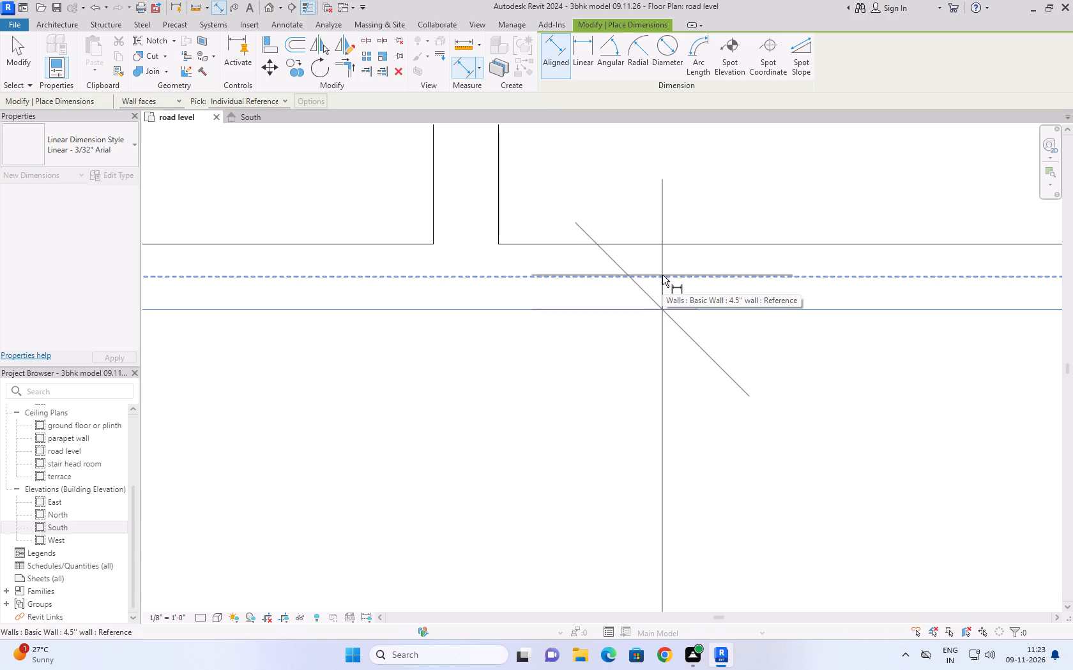
pyautogui.scroll(-5, 662, 275)
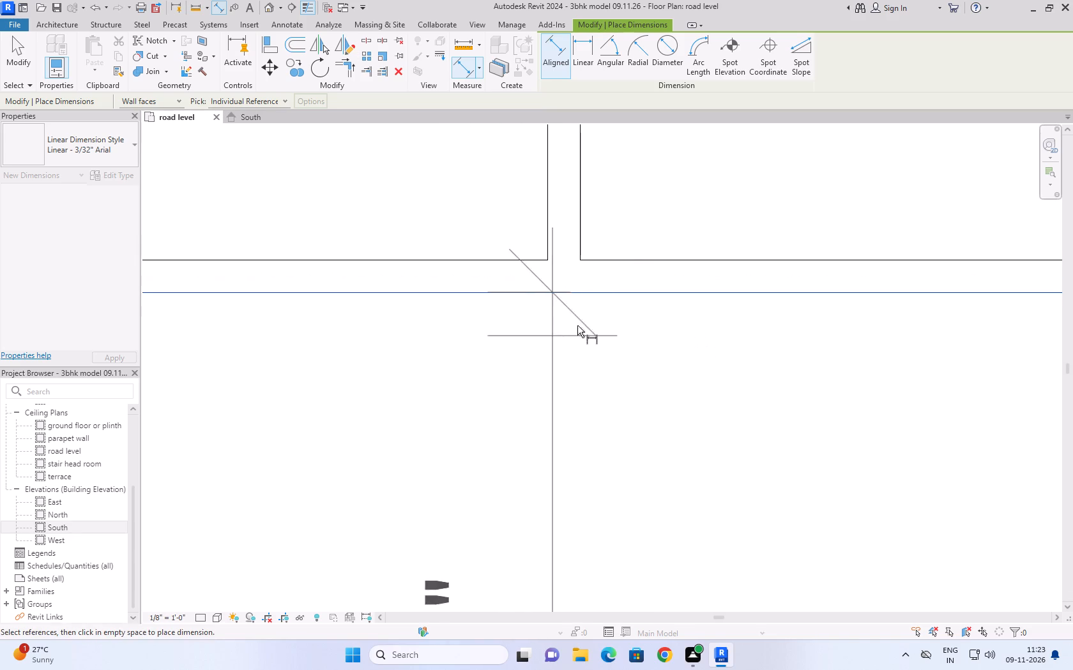
pyautogui.scroll(-5, 637, 289)
# Inspect the 4.5'' partition above the two small rooms and its junction with the wall dividing them.
pyautogui.moveTo(597, 200); pyautogui.dragTo(597, 200, button='middle')
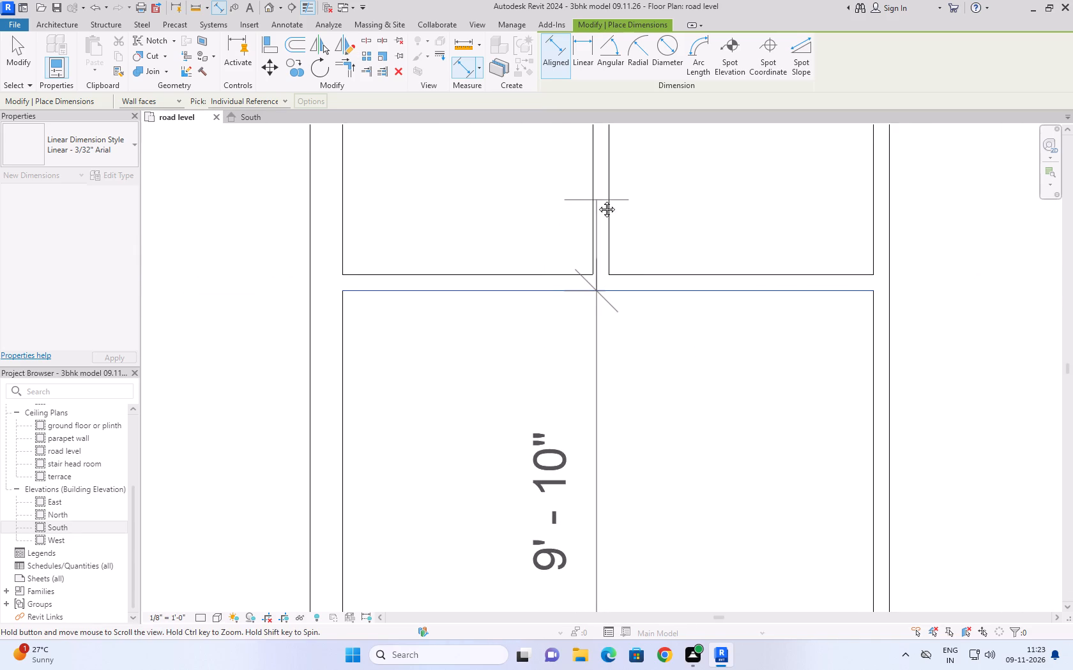
pyautogui.moveTo(597, 200); pyautogui.dragTo(607, 373, button='middle')
pyautogui.scroll(6, 618, 237)
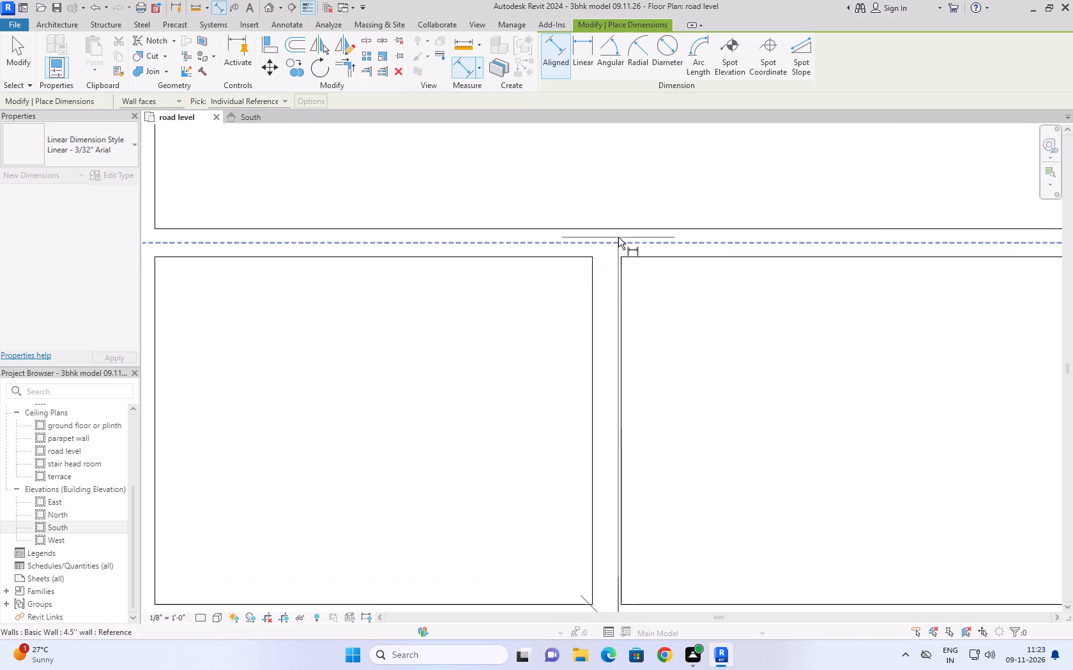
pyautogui.scroll(3, 618, 237)
pyautogui.scroll(-4, 632, 229)
pyautogui.scroll(6, 667, 234)
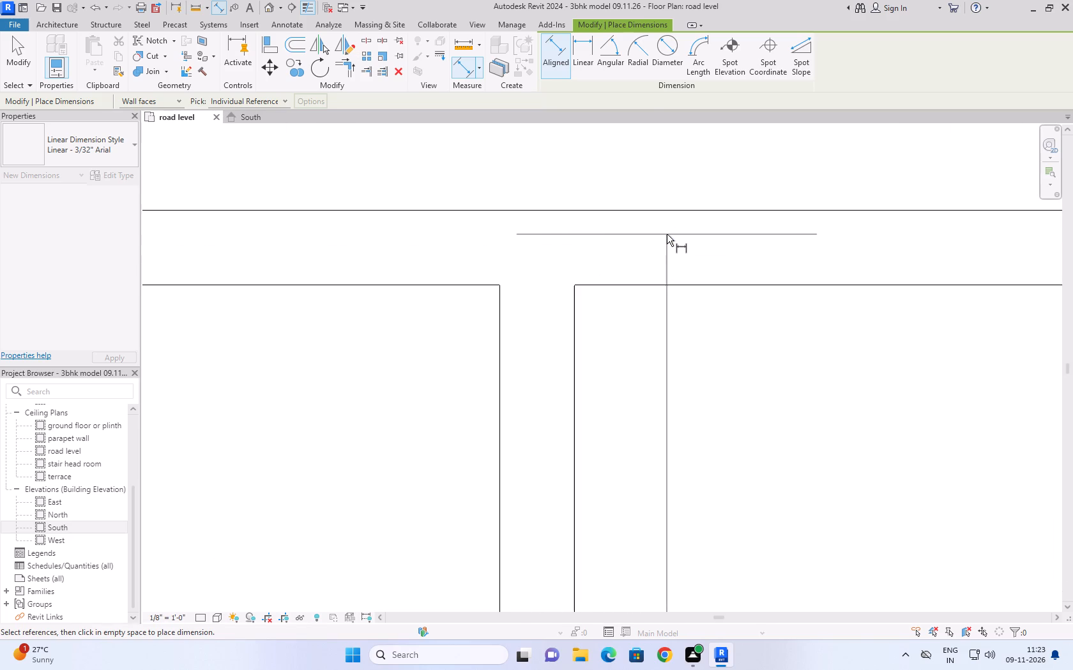
pyautogui.scroll(-6, 667, 234)
pyautogui.moveTo(713, 226); pyautogui.dragTo(498, 204, button='middle')
pyautogui.scroll(-4, 487, 190)
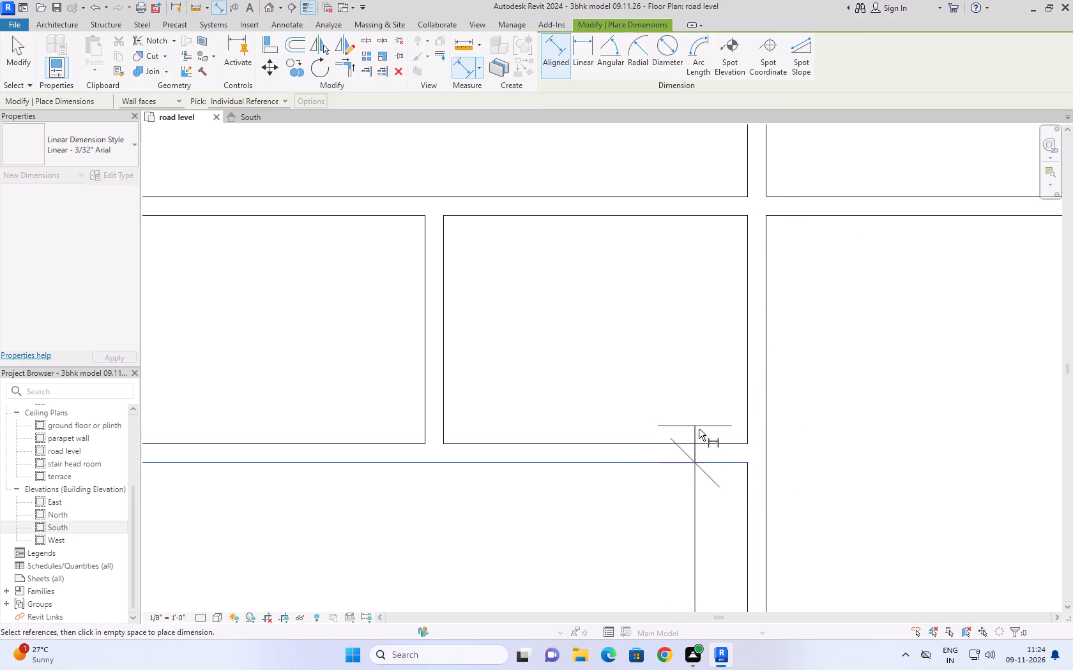
# Compare the centreline references of the 4.5'' partitions below and above the small room next to the kitchen's right wall.
pyautogui.scroll(4, 712, 452)
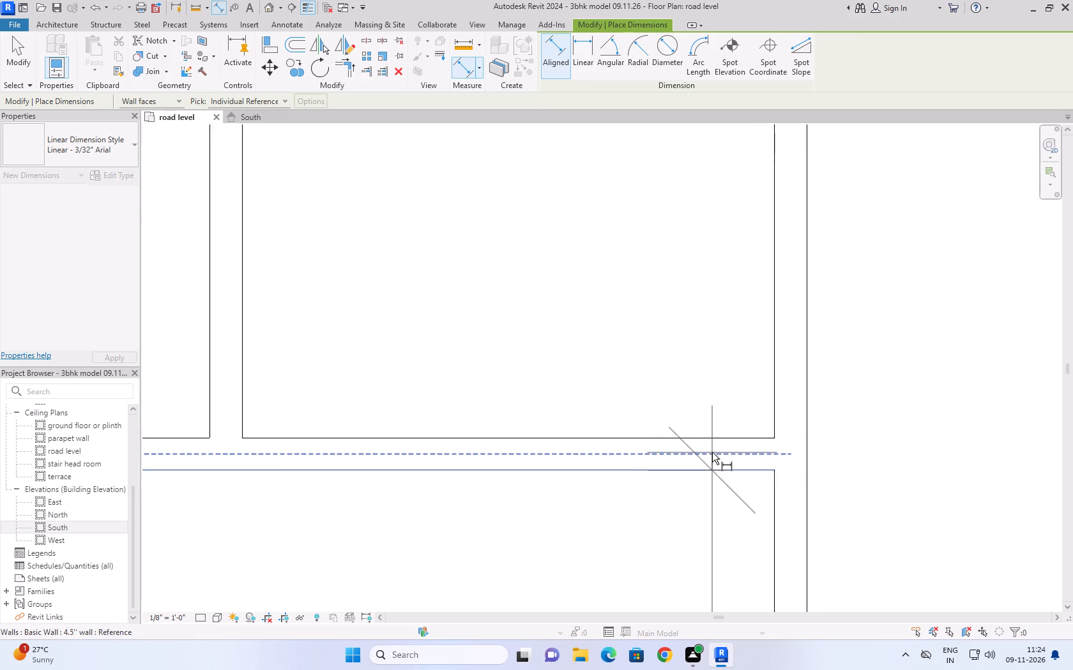
pyautogui.scroll(1, 712, 452)
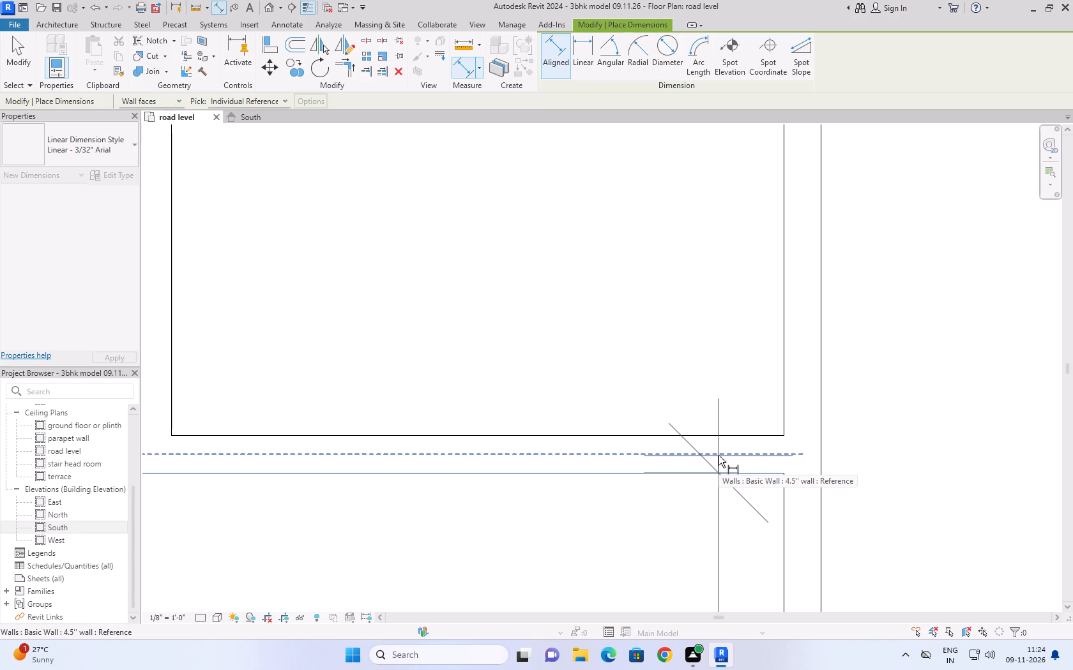
pyautogui.scroll(-5, 736, 385)
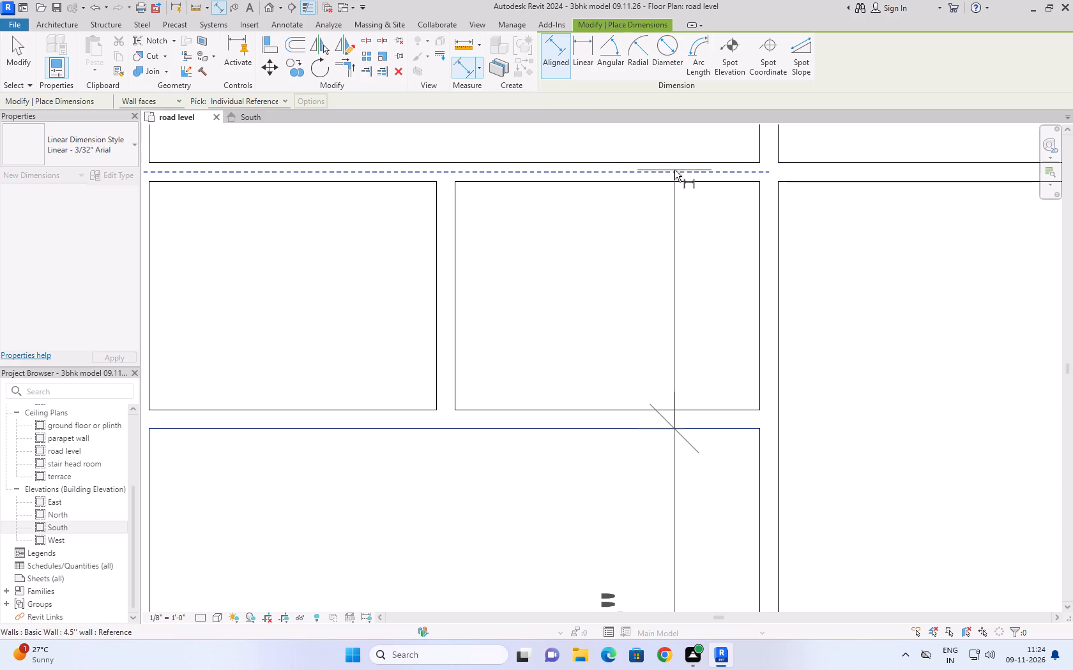
pyautogui.scroll(-2, 673, 174)
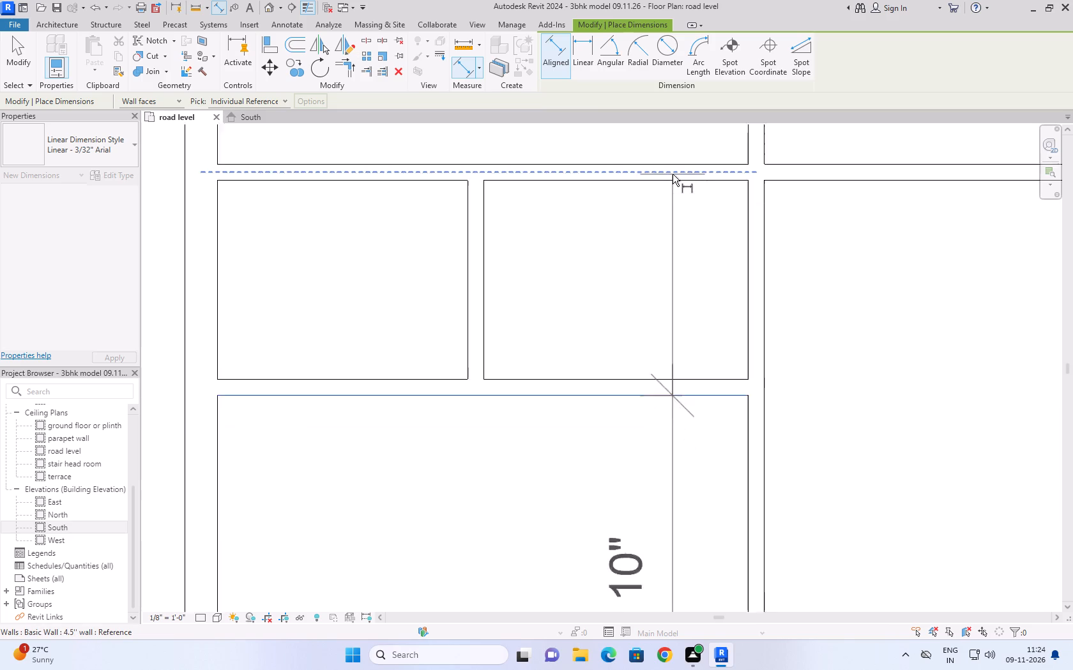
pyautogui.scroll(-3, 673, 174)
pyautogui.moveTo(625, 158); pyautogui.dragTo(665, 255, button='middle')
pyautogui.scroll(3, 657, 241)
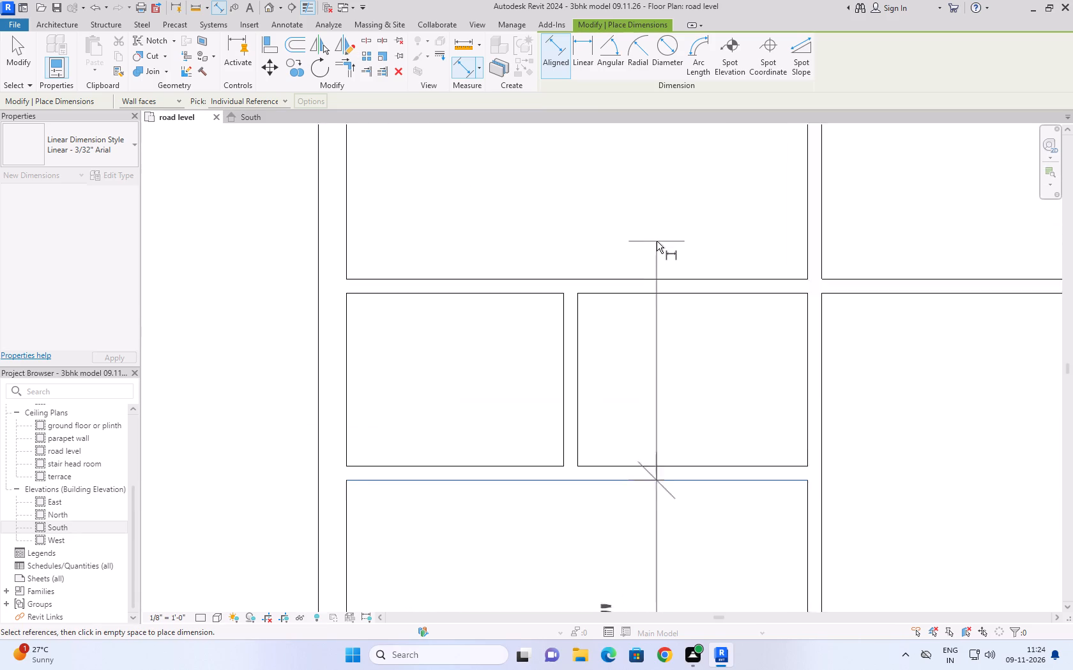
pyautogui.scroll(2, 657, 241)
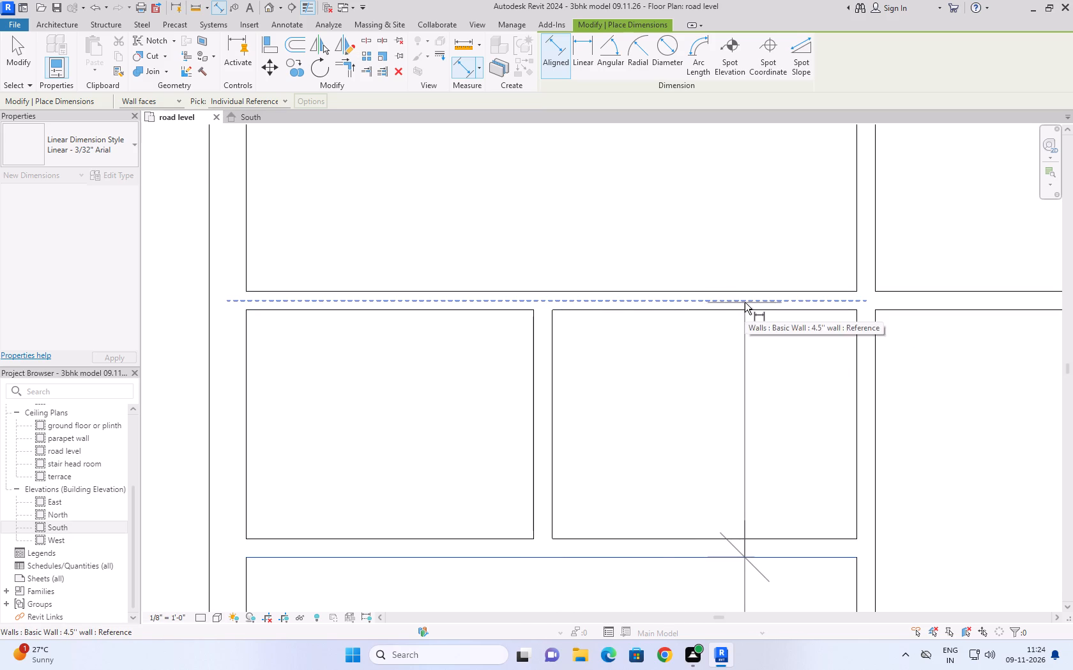
pyautogui.scroll(5, 745, 302)
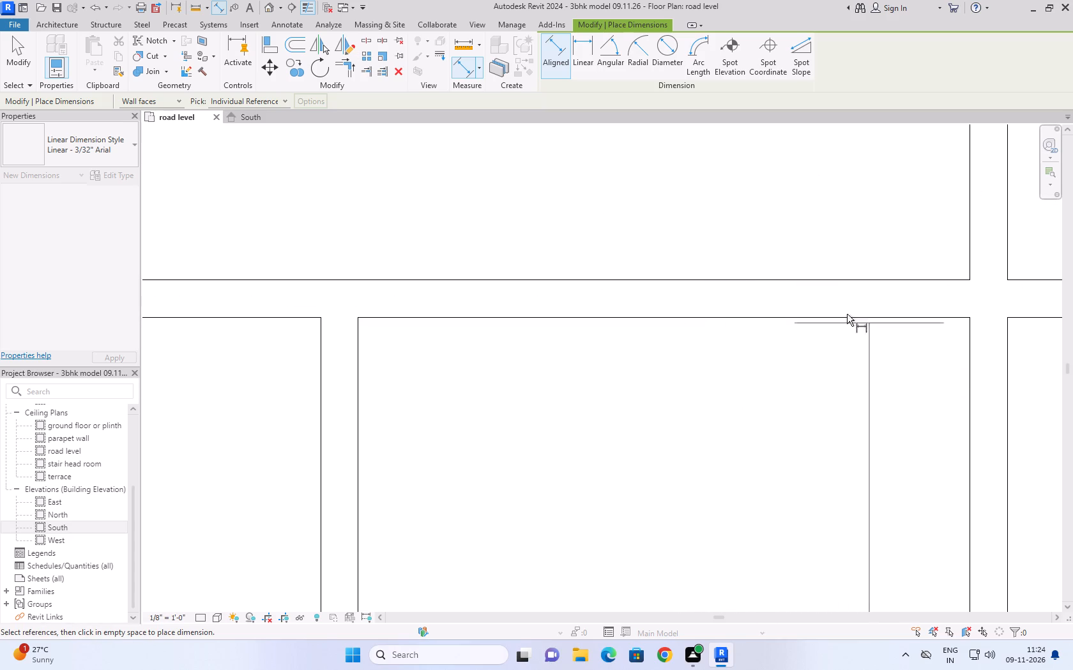
pyautogui.scroll(3, 830, 297)
pyautogui.scroll(-9, 833, 276)
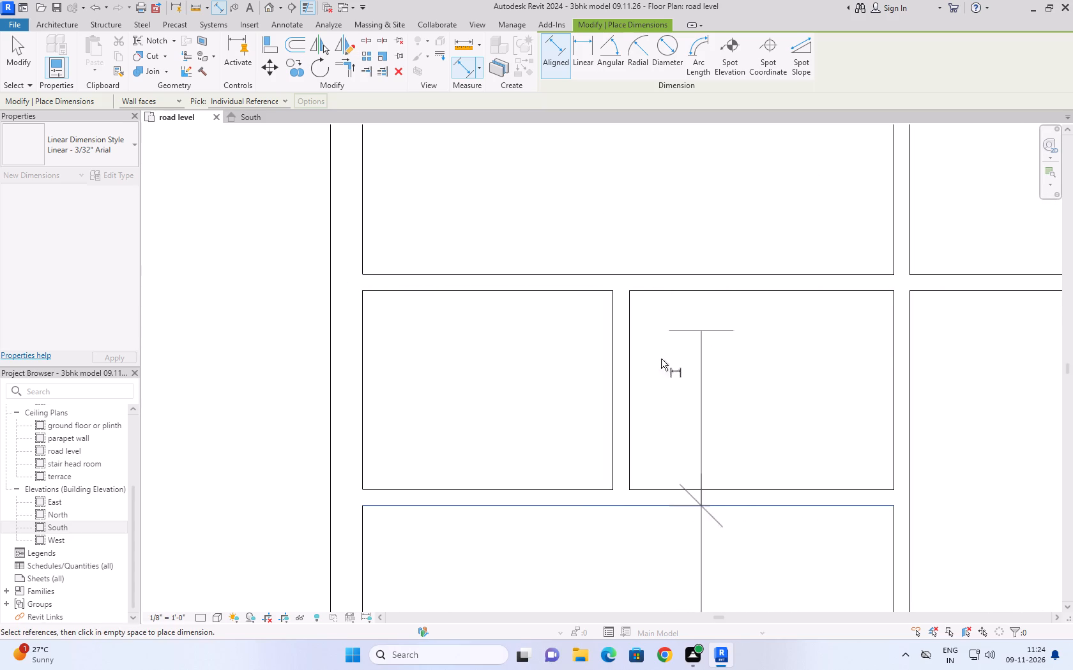
# Recheck the faces of the 4.5'' partitions enclosing the two small rooms against the pending kitchen dimension.
pyautogui.scroll(5, 633, 281)
pyautogui.scroll(-6, 633, 281)
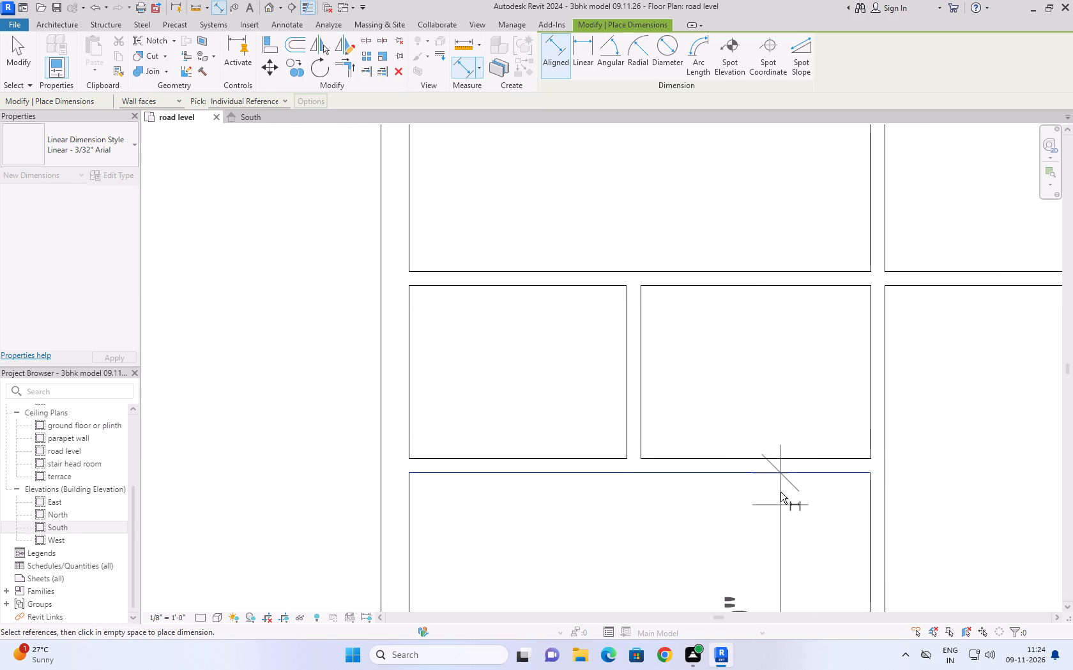
pyautogui.scroll(11, 779, 485)
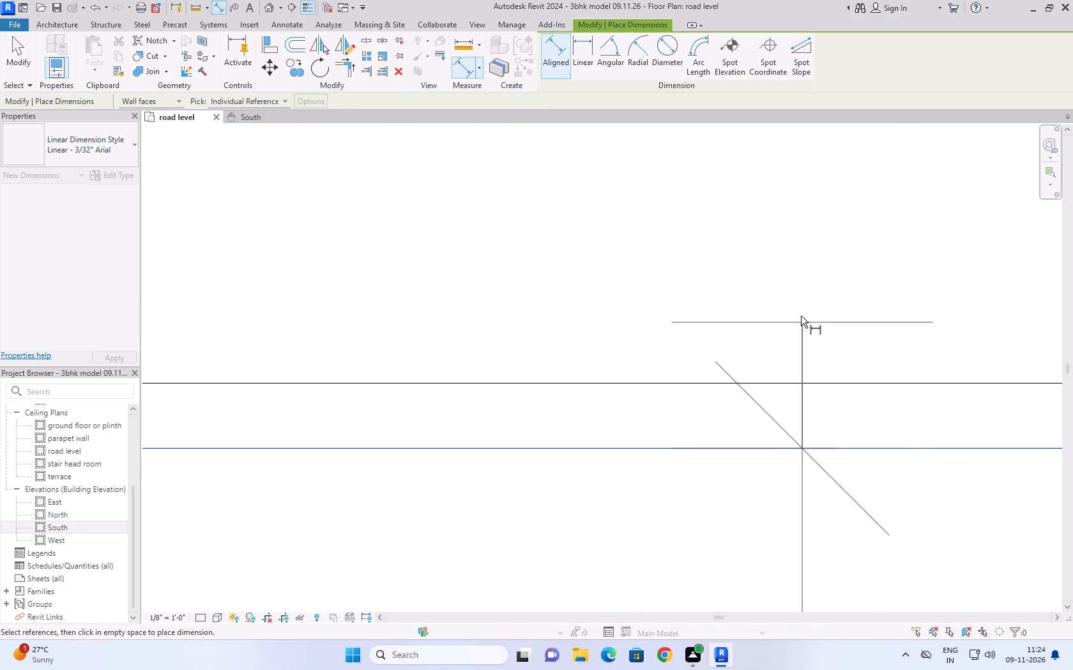
pyautogui.scroll(-9, 801, 316)
pyautogui.moveTo(807, 272); pyautogui.dragTo(755, 400, button='middle')
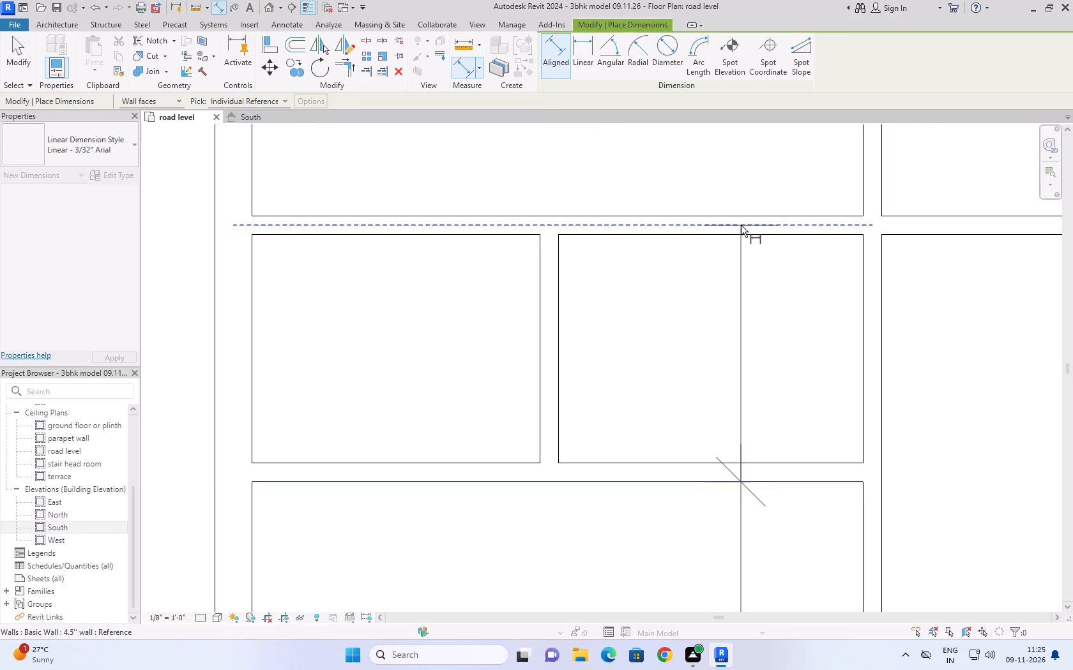
pyautogui.moveTo(741, 225); pyautogui.dragTo(740, 269, button='middle')
pyautogui.scroll(4, 727, 253)
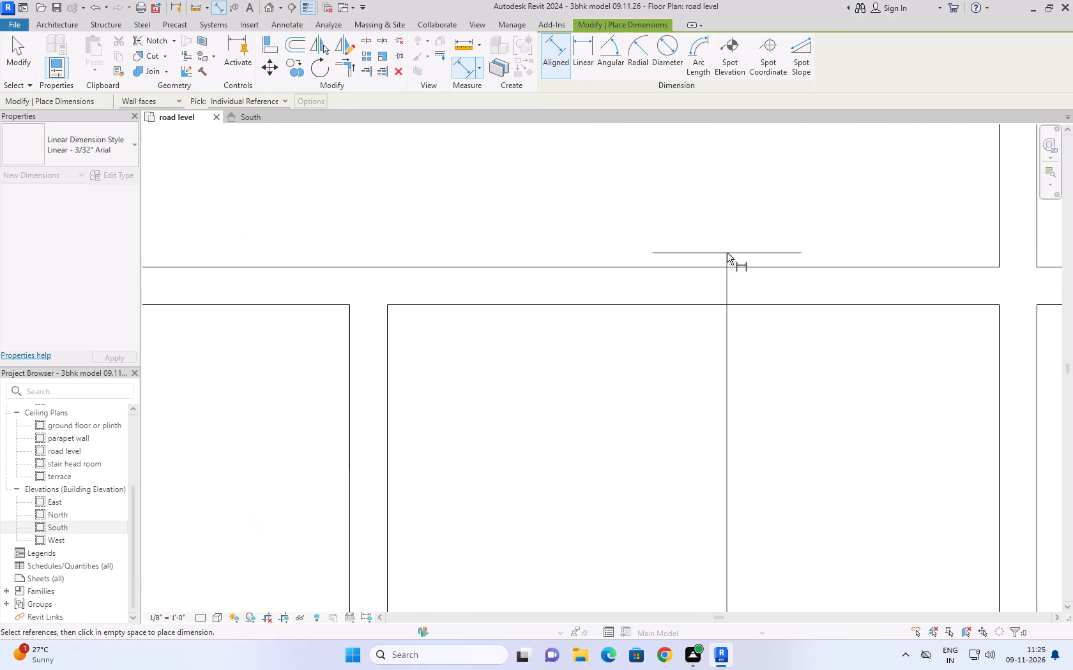
pyautogui.scroll(2, 727, 253)
pyautogui.scroll(-4, 739, 184)
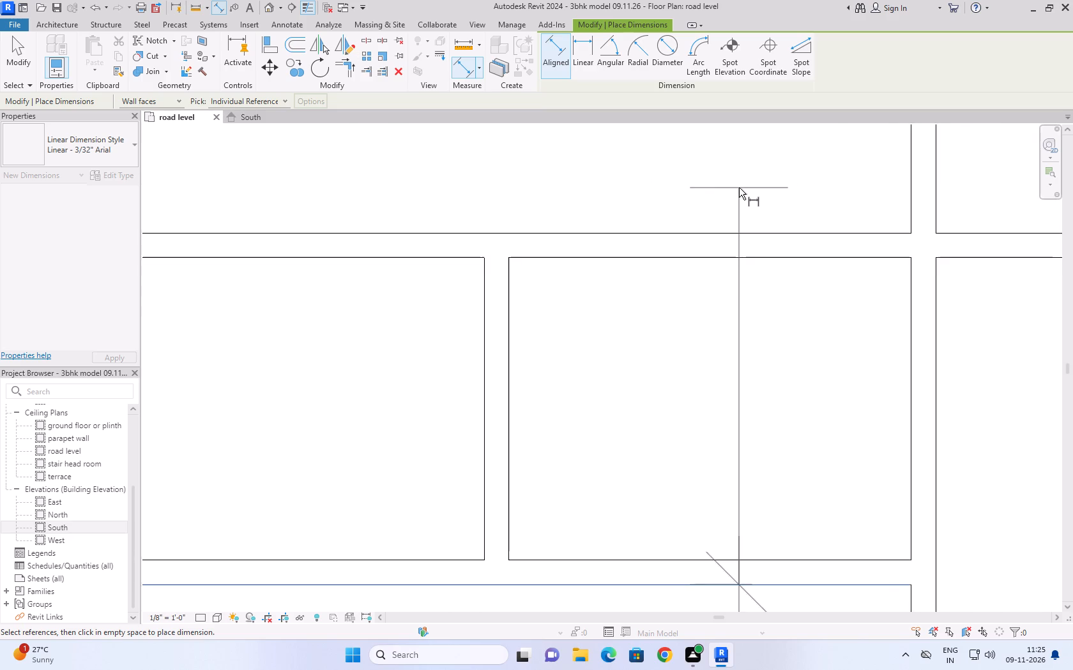
# Examine the short 4.5'' partition in the upper-left bedroom and the adjoining 9'' wall at the central room.
pyautogui.scroll(-5, 739, 188)
pyautogui.moveTo(756, 187); pyautogui.dragTo(703, 391, button='middle')
pyautogui.scroll(-4, 704, 387)
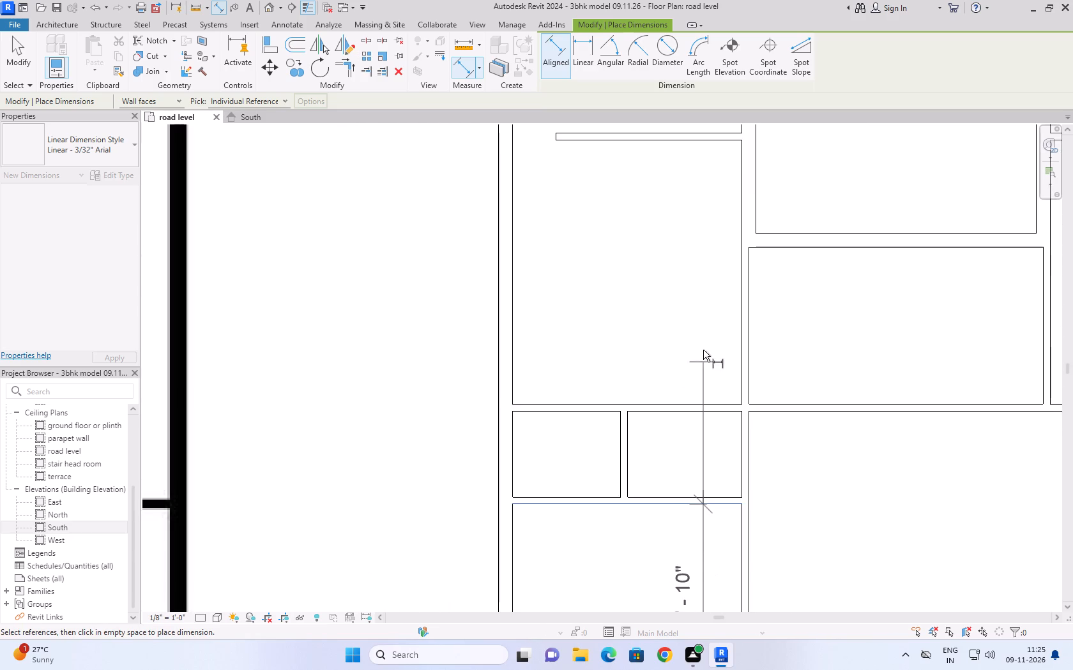
pyautogui.moveTo(697, 251); pyautogui.dragTo(695, 399, button='middle')
pyautogui.scroll(3, 699, 285)
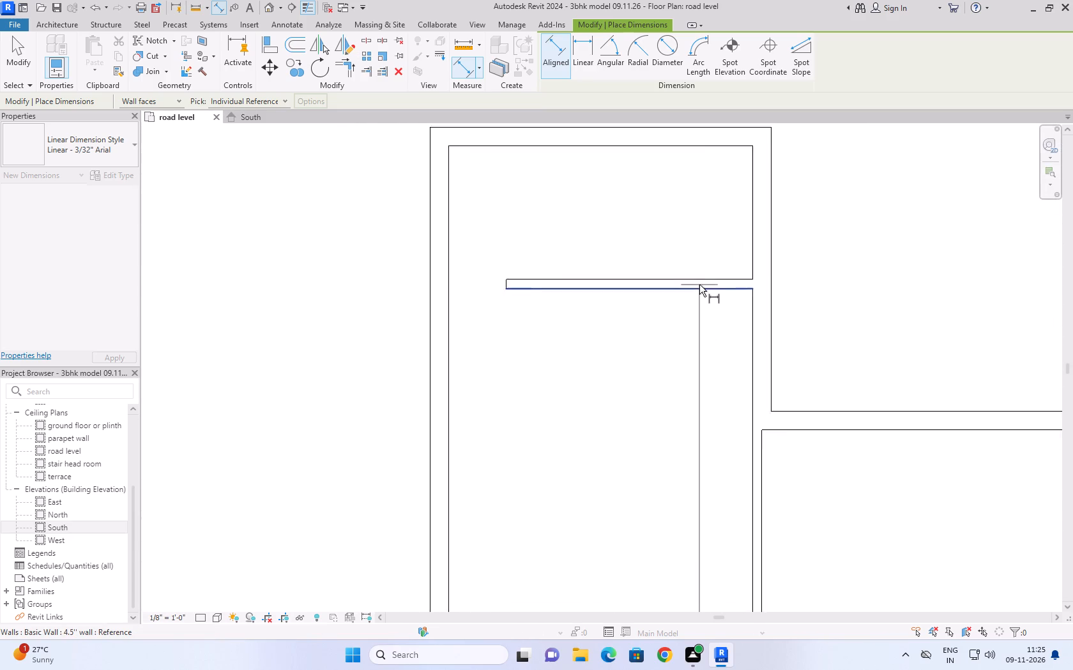
pyautogui.scroll(6, 699, 285)
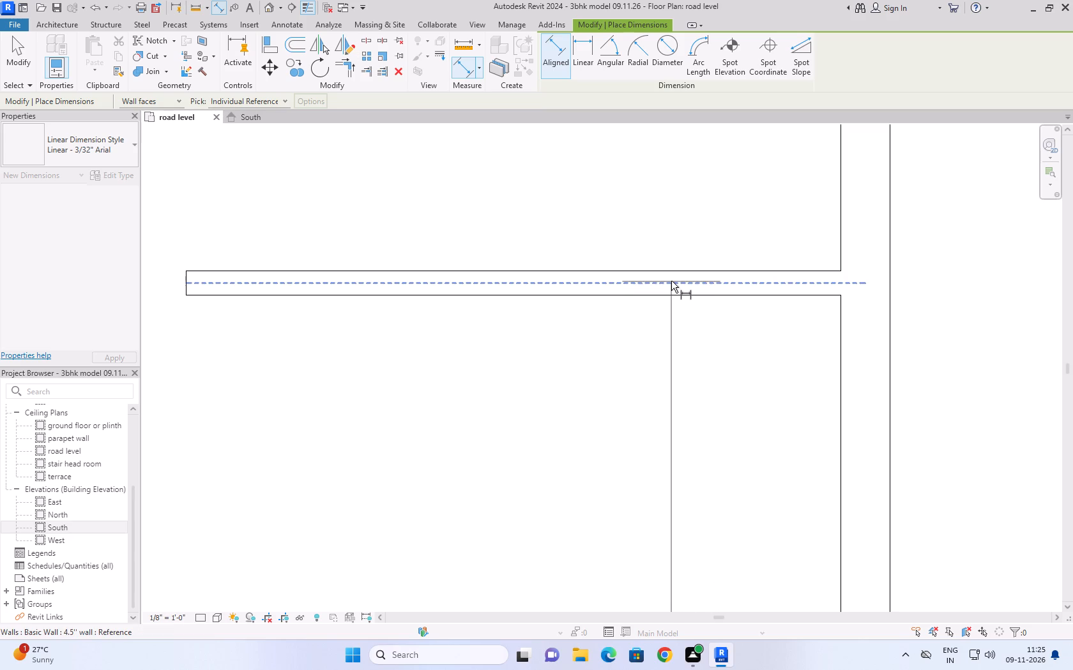
pyautogui.scroll(4, 671, 281)
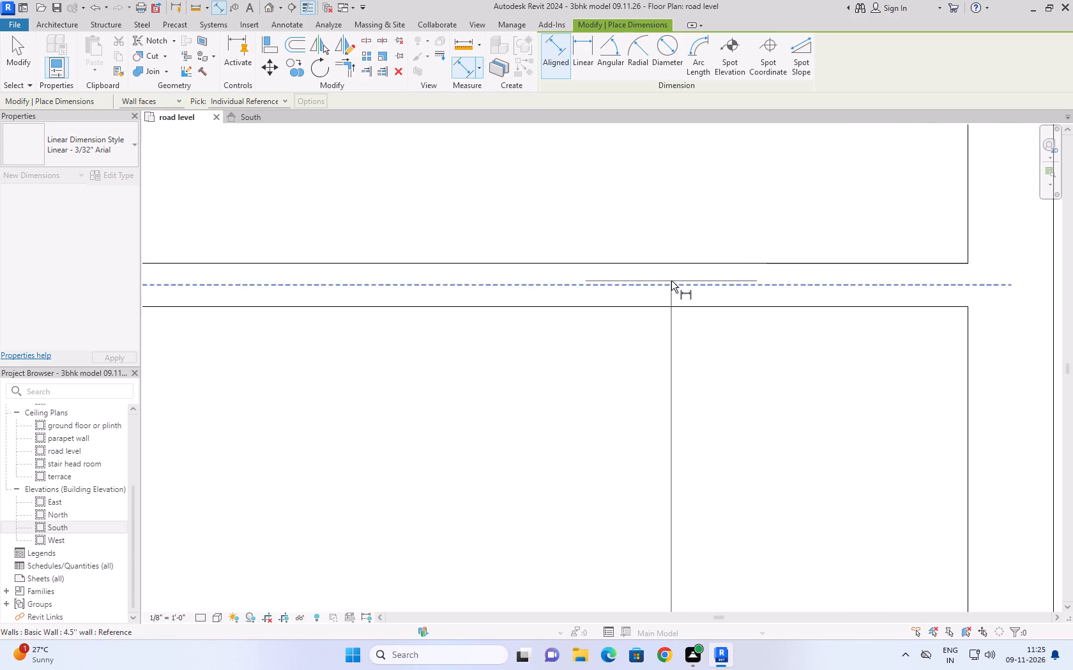
pyautogui.scroll(-10, 713, 253)
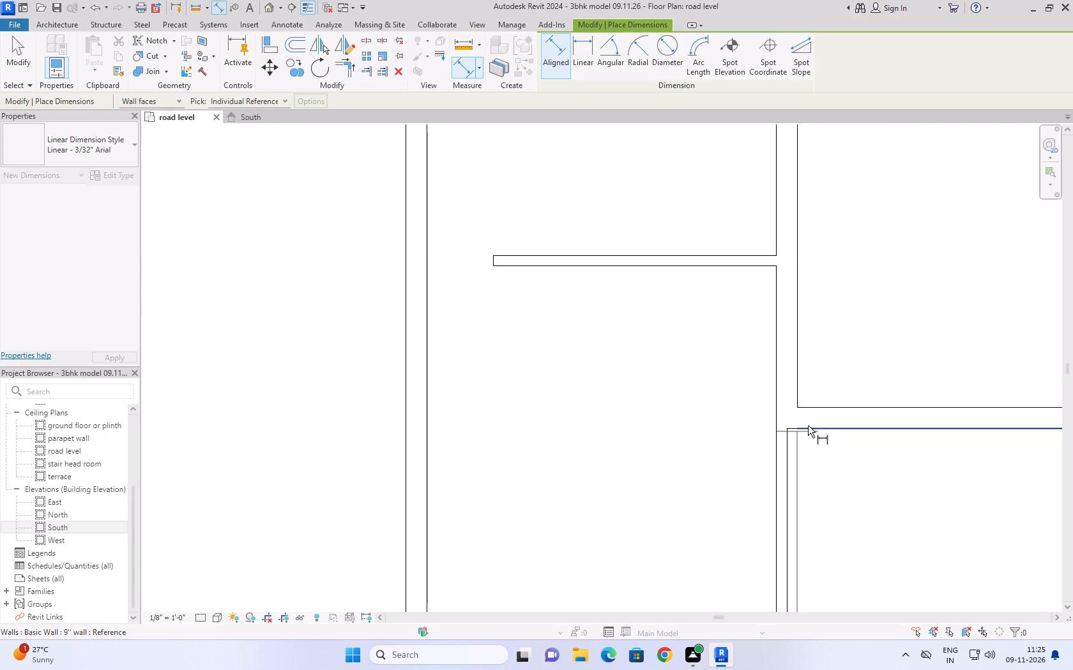
pyautogui.moveTo(830, 417); pyautogui.dragTo(689, 349, button='middle')
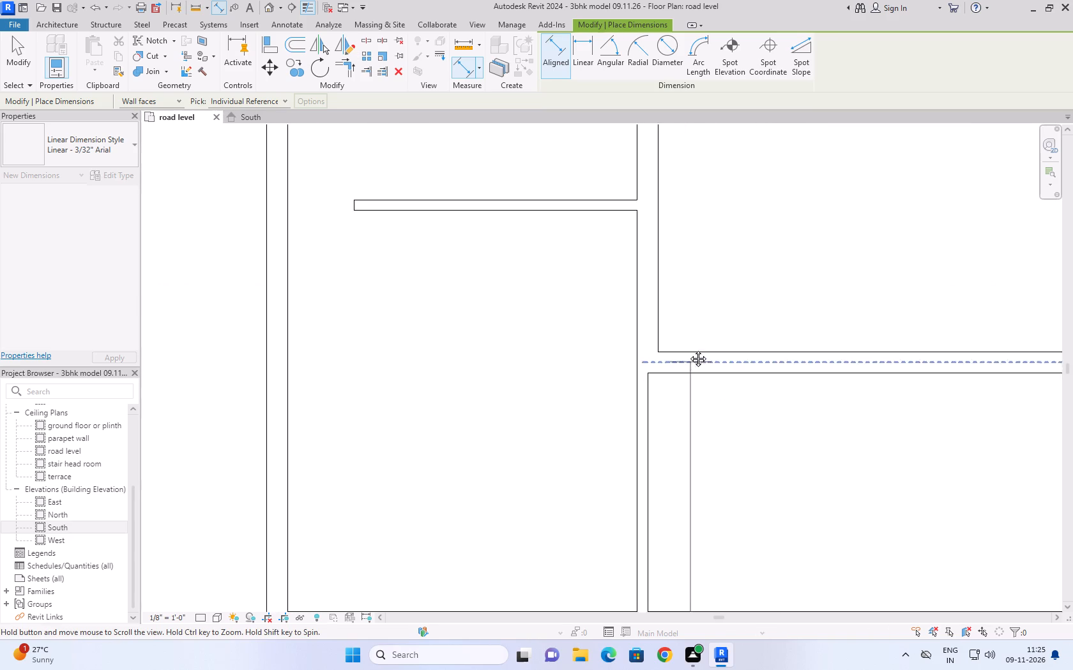
pyautogui.moveTo(689, 349); pyautogui.dragTo(690, 355, button='middle')
# Review the 4.5'' partition between the left bedroom and the small rooms, and the small room down to the kitchen partition.
pyautogui.scroll(-4, 687, 332)
pyautogui.scroll(7, 607, 487)
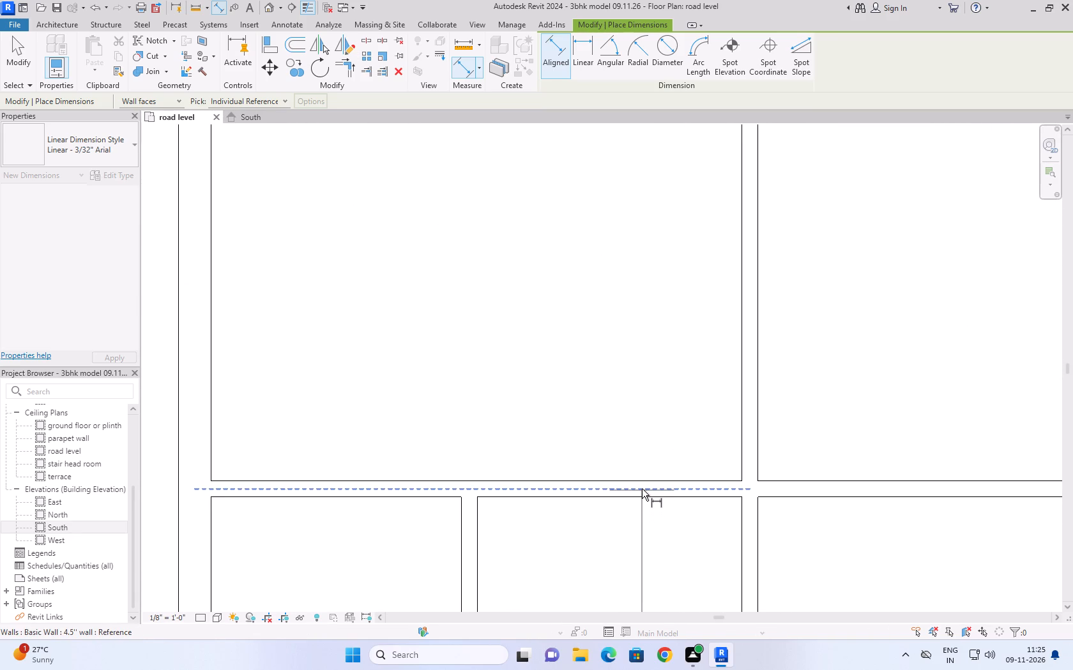
pyautogui.scroll(11, 642, 489)
pyautogui.scroll(-9, 642, 489)
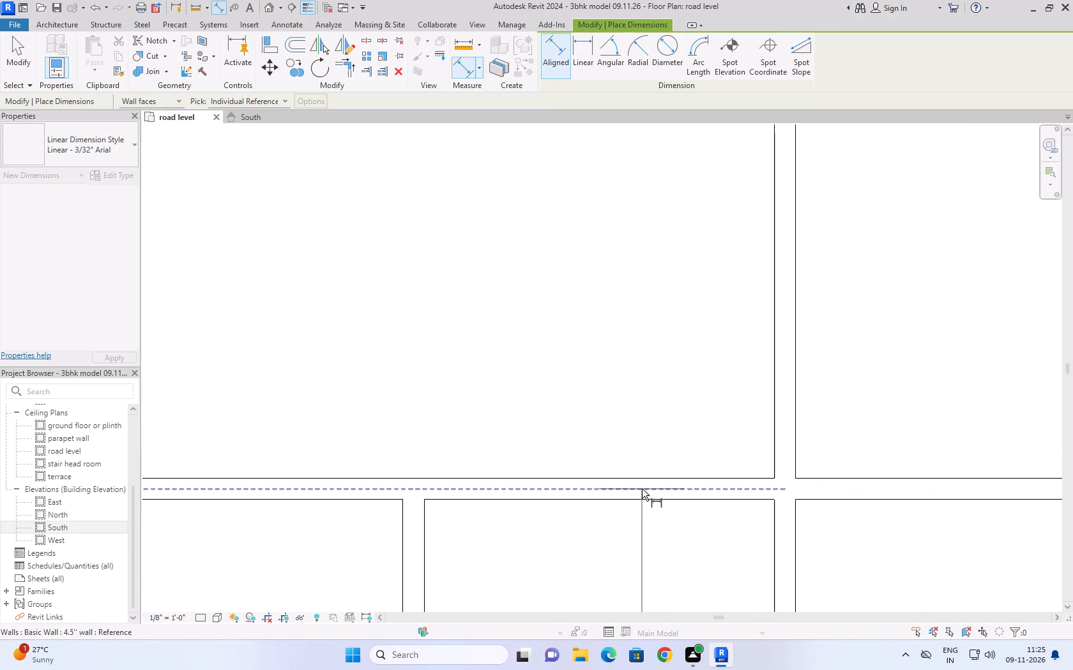
pyautogui.scroll(-1, 642, 489)
pyautogui.scroll(-5, 658, 429)
pyautogui.scroll(6, 634, 594)
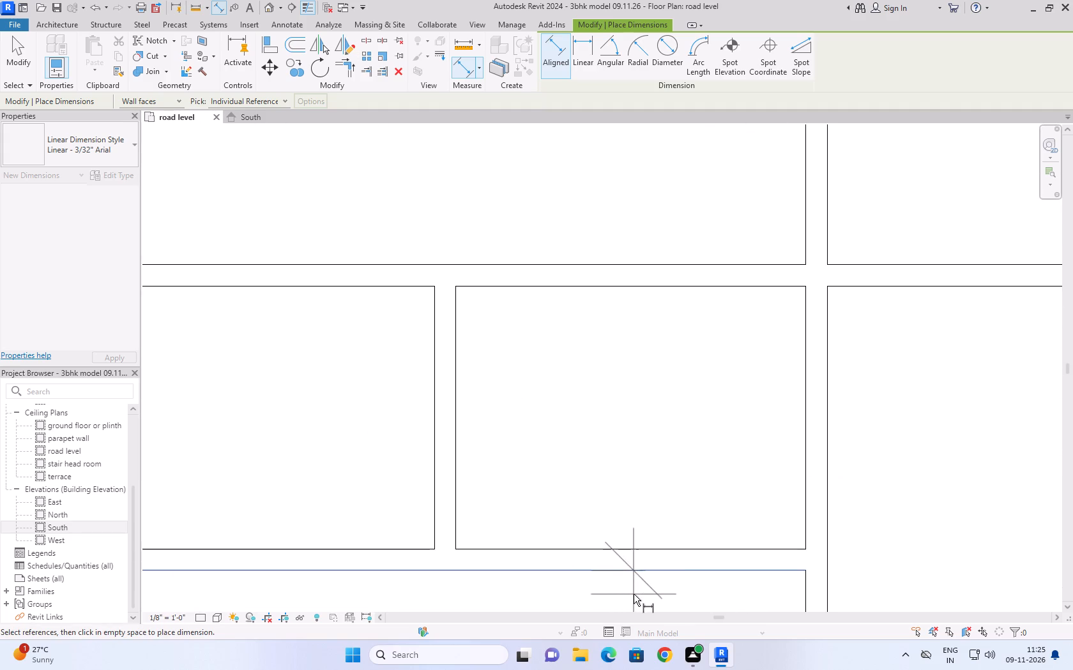
# Inspect the faces and centreline of the 4.5'' partition between the left bedroom and the two small rooms against the pending kitchen dimension.
pyautogui.scroll(5, 651, 541)
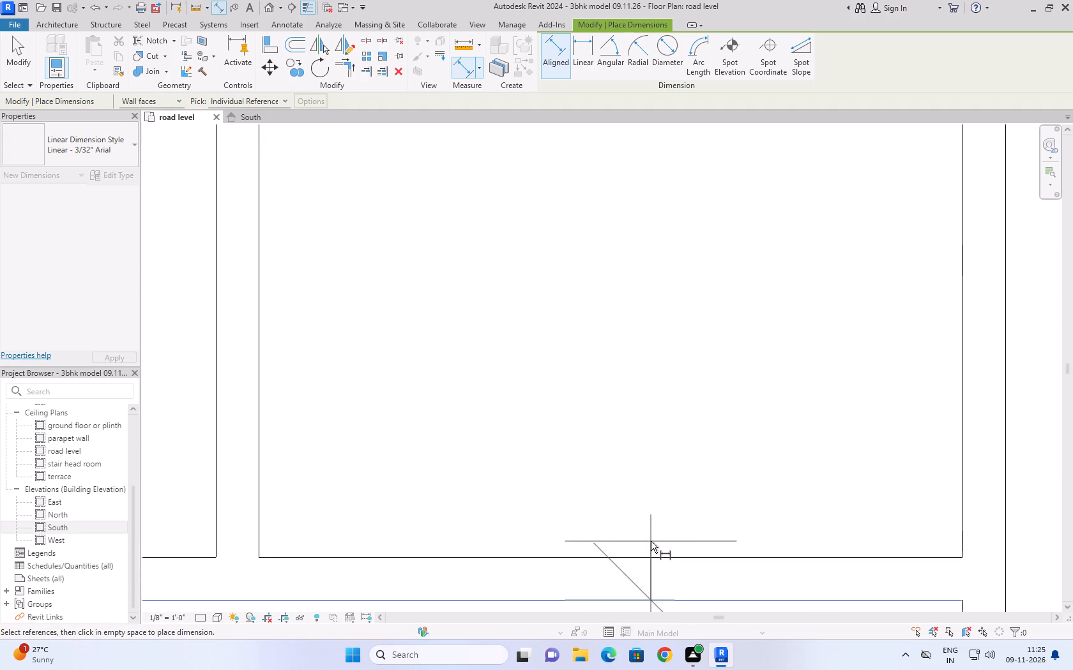
pyautogui.scroll(-10, 654, 533)
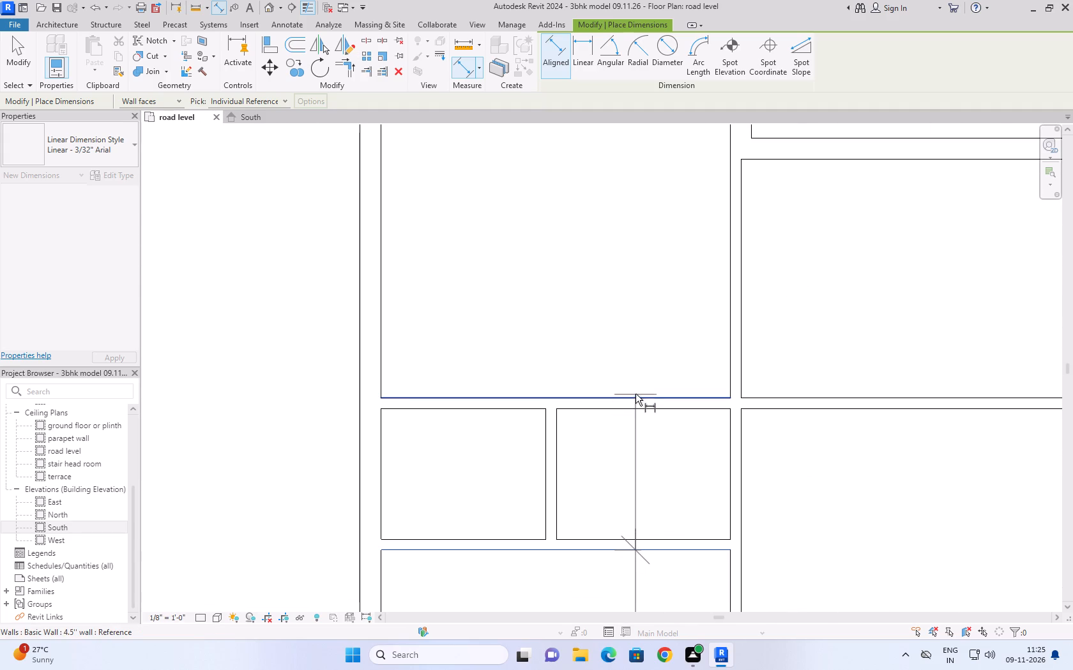
pyautogui.scroll(5, 629, 408)
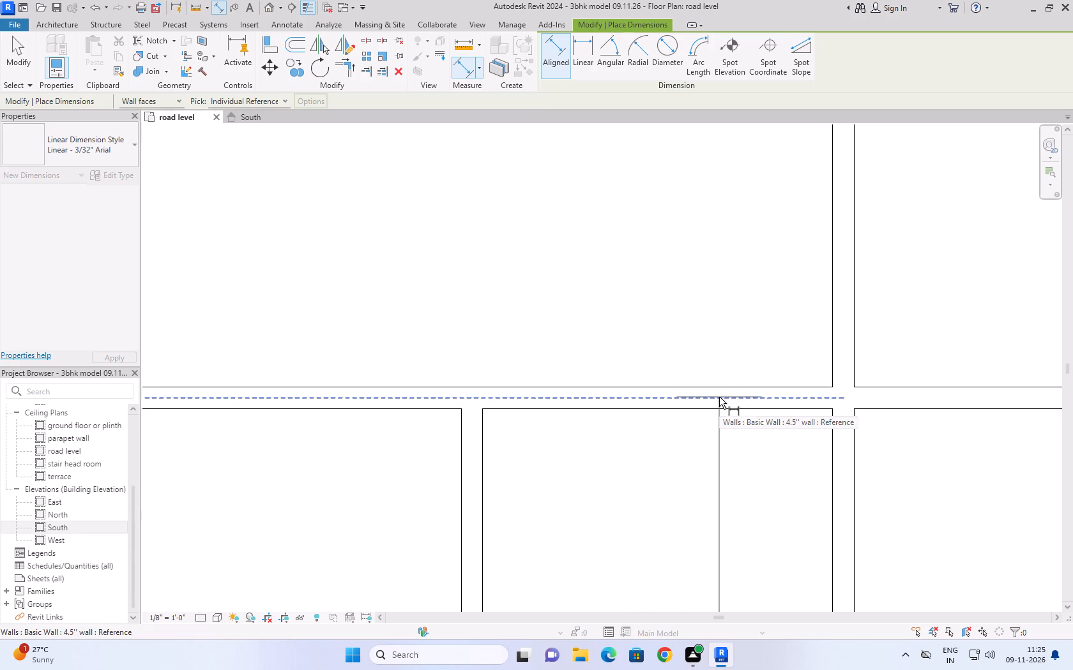
pyautogui.scroll(17, 719, 397)
pyautogui.scroll(-3, 719, 397)
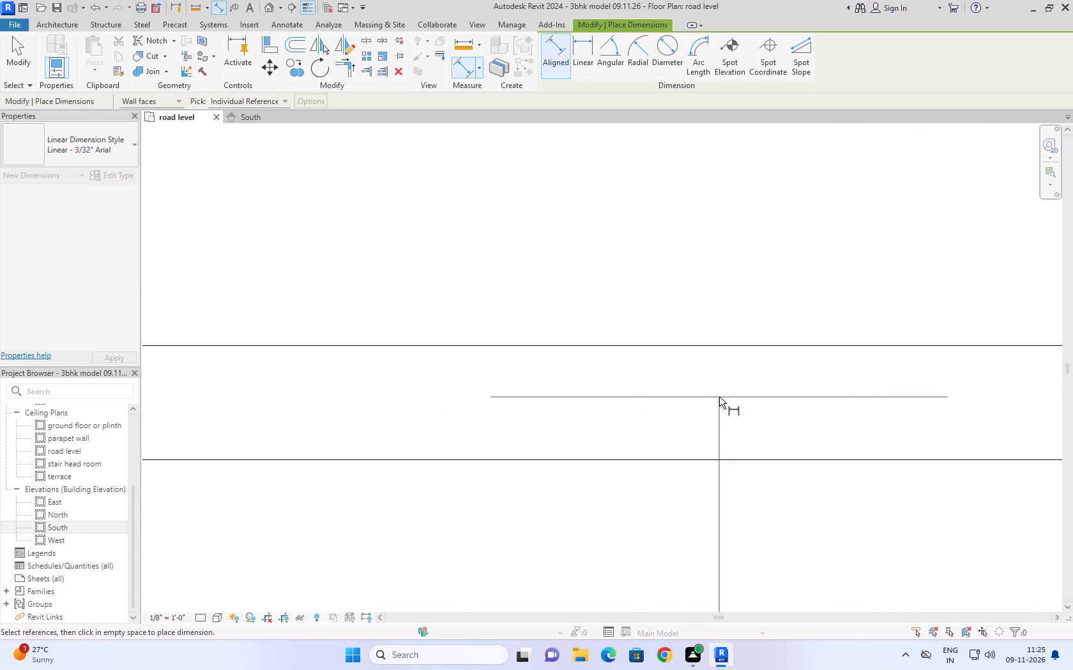
pyautogui.scroll(-20, 719, 397)
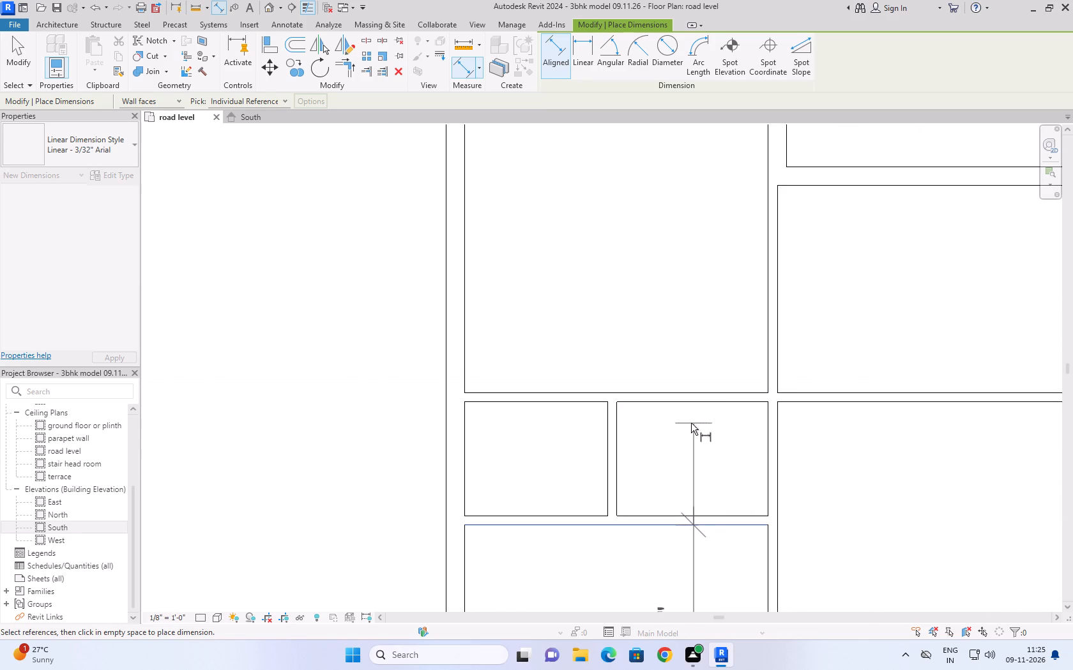
pyautogui.scroll(5, 696, 398)
pyautogui.scroll(-1, 699, 391)
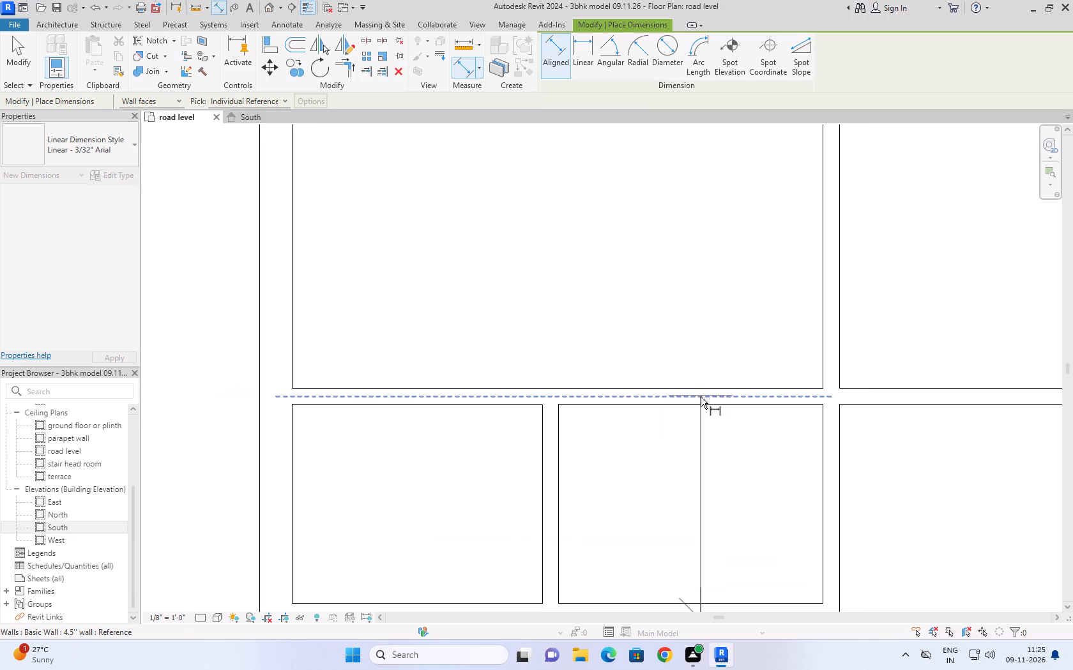
pyautogui.scroll(3, 701, 401)
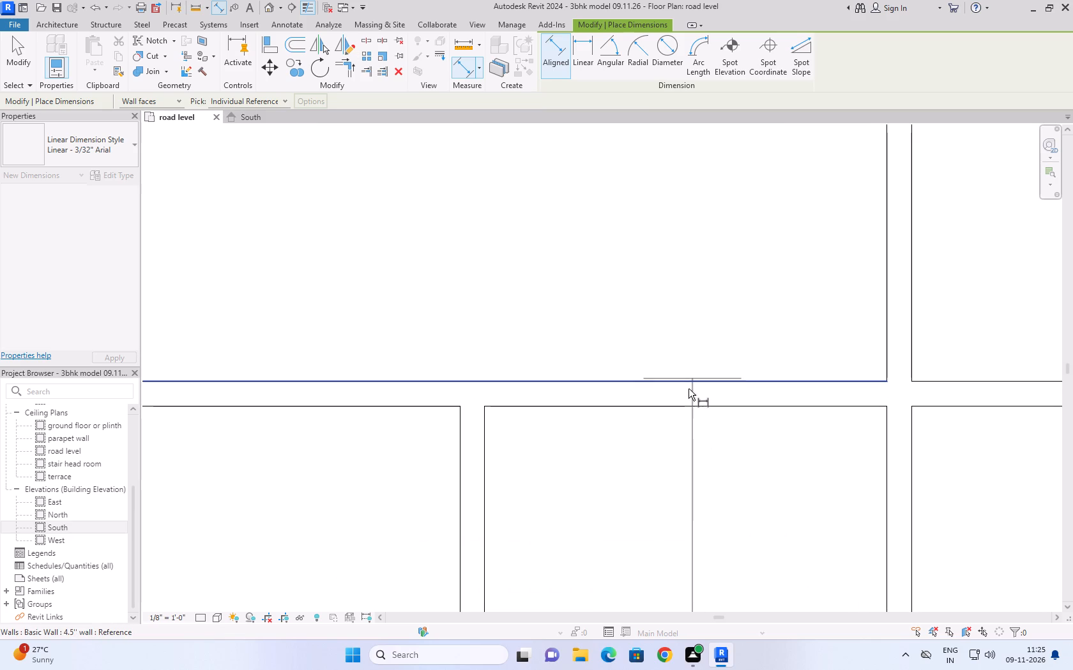
pyautogui.scroll(1, 689, 394)
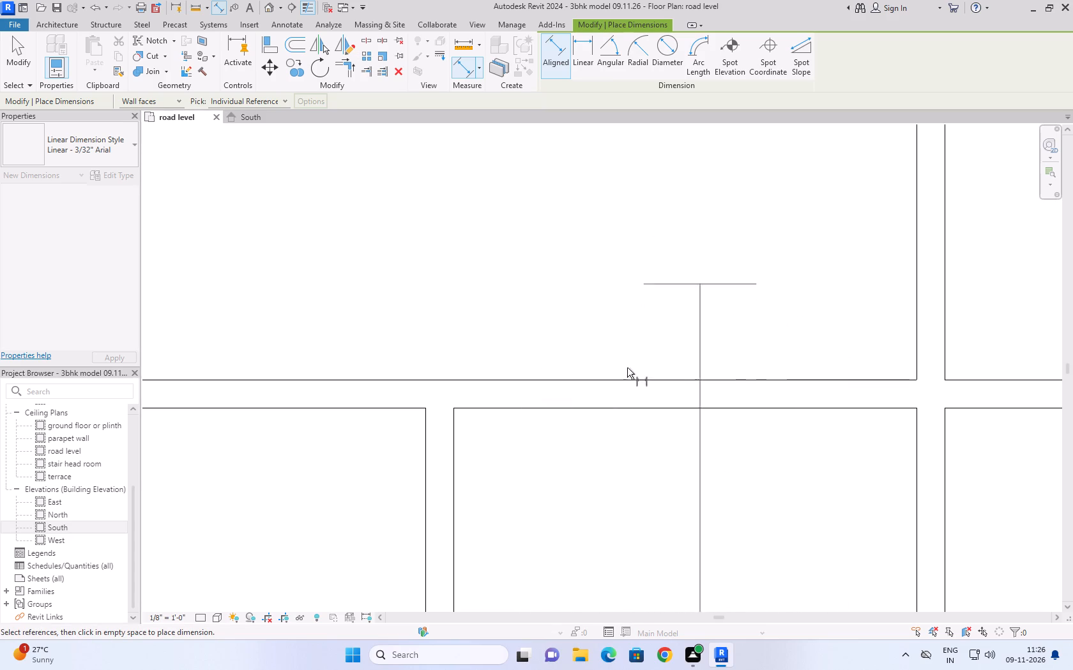
# Compare the pending kitchen depth dimension with the kitchen size on the ground floor plan, and leave the dimension unplaced.
pyautogui.scroll(-3, 664, 263)
pyautogui.scroll(-4, 733, 380)
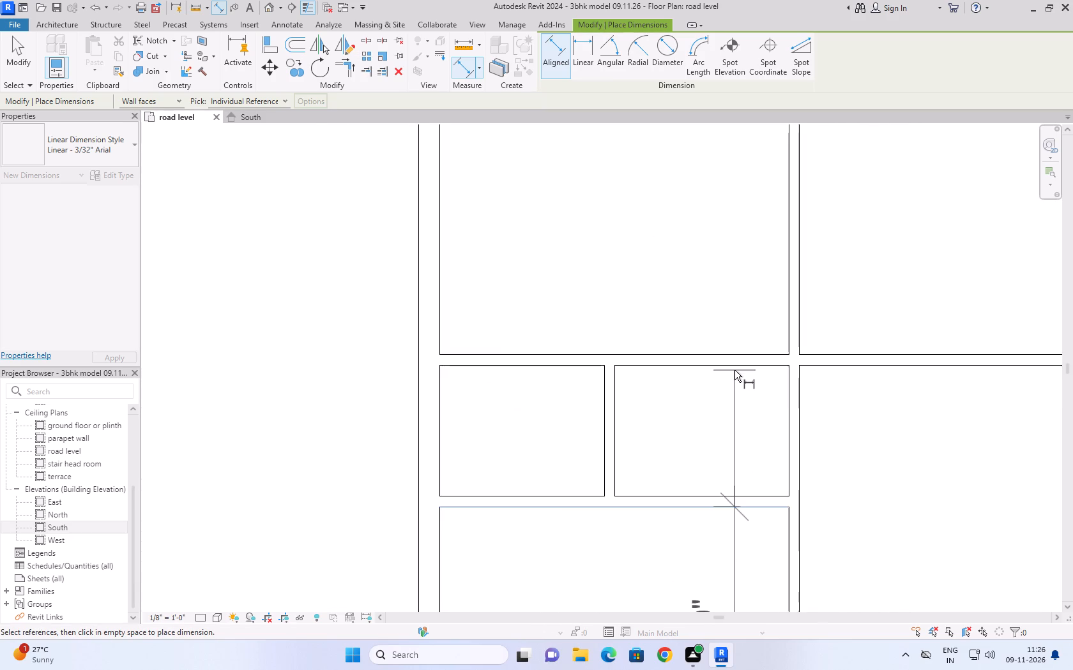
pyautogui.scroll(-5, 734, 372)
pyautogui.scroll(-5, 789, 443)
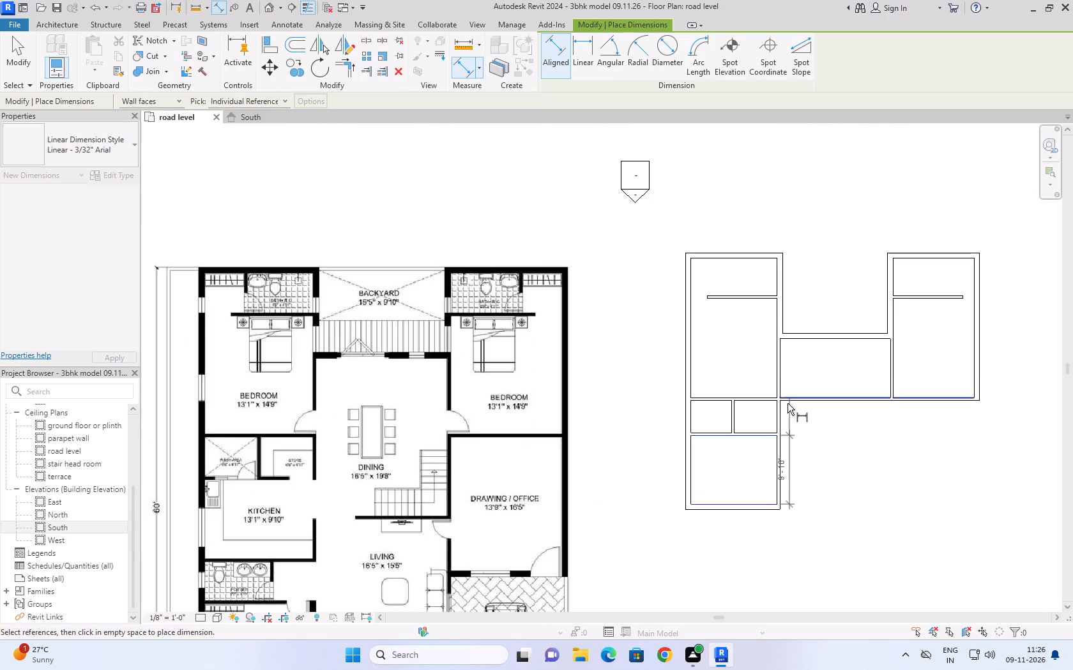
pyautogui.scroll(-4, 773, 370)
pyautogui.scroll(5, 770, 478)
pyautogui.scroll(-4, 800, 421)
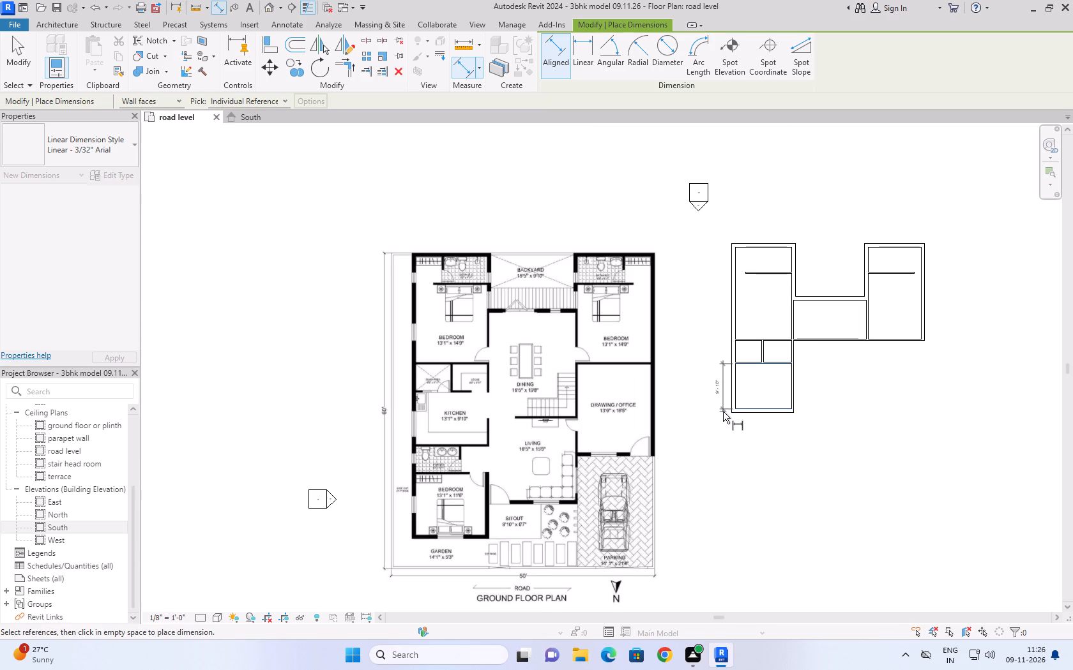
pyautogui.scroll(5, 723, 412)
pyautogui.scroll(-3, 852, 380)
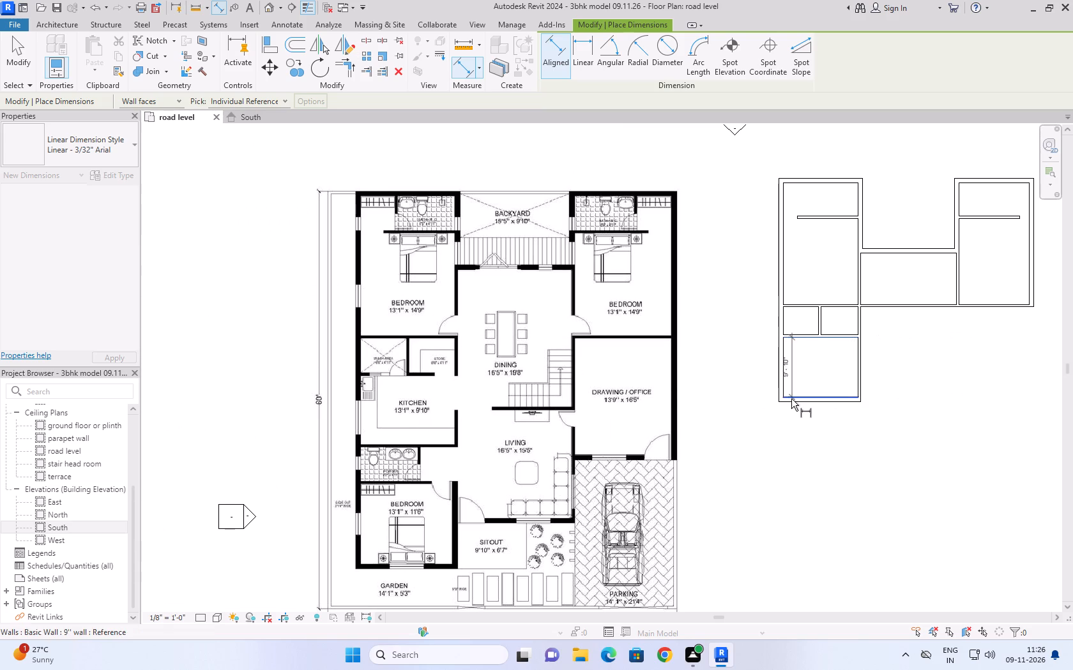
pyautogui.scroll(3, 807, 391)
pyautogui.scroll(-4, 807, 391)
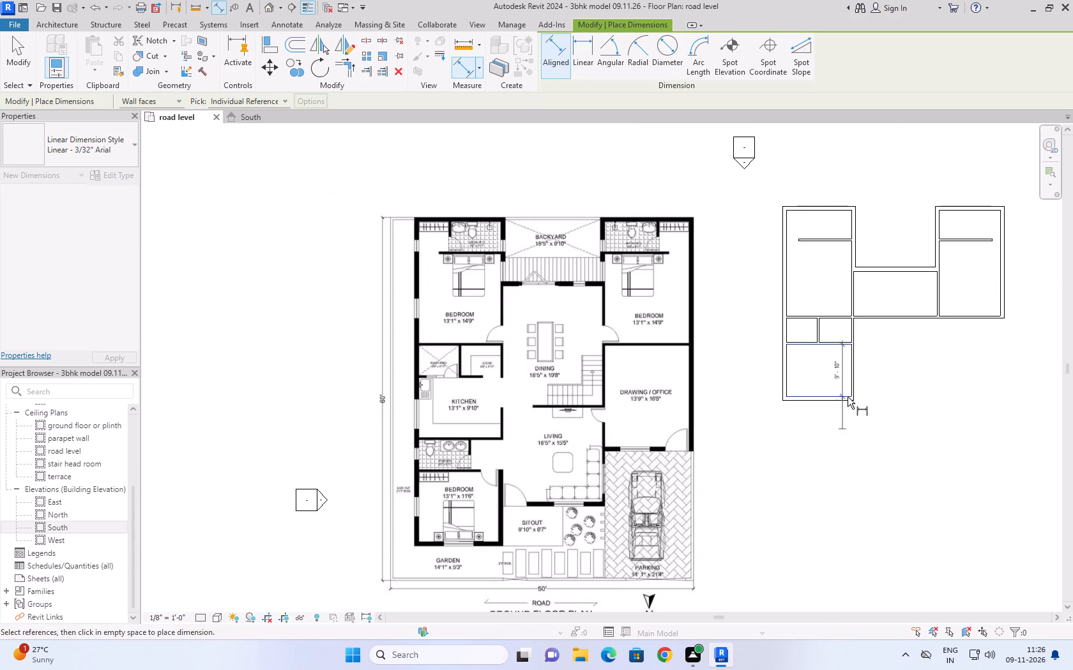
pyautogui.scroll(5, 835, 322)
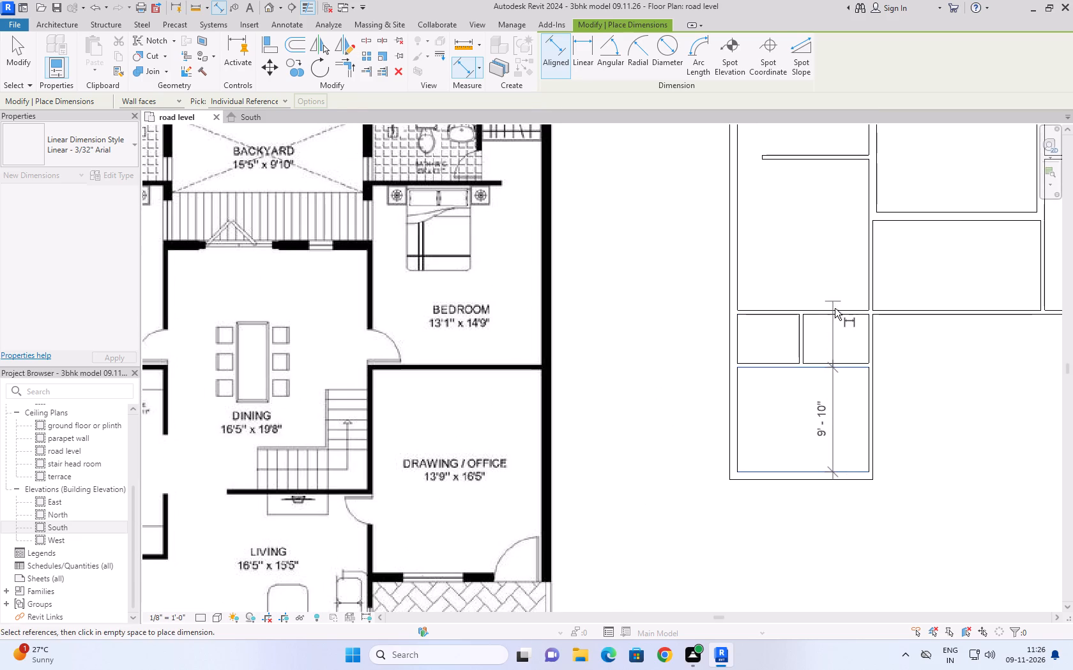
pyautogui.scroll(6, 835, 316)
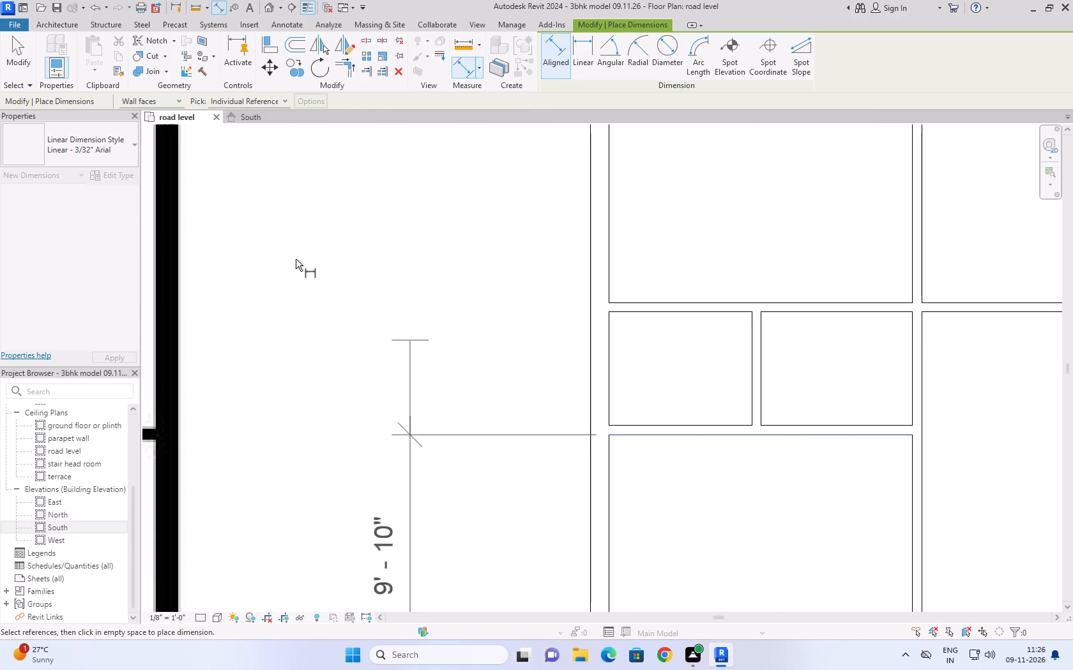
pyautogui.click(13, 47)
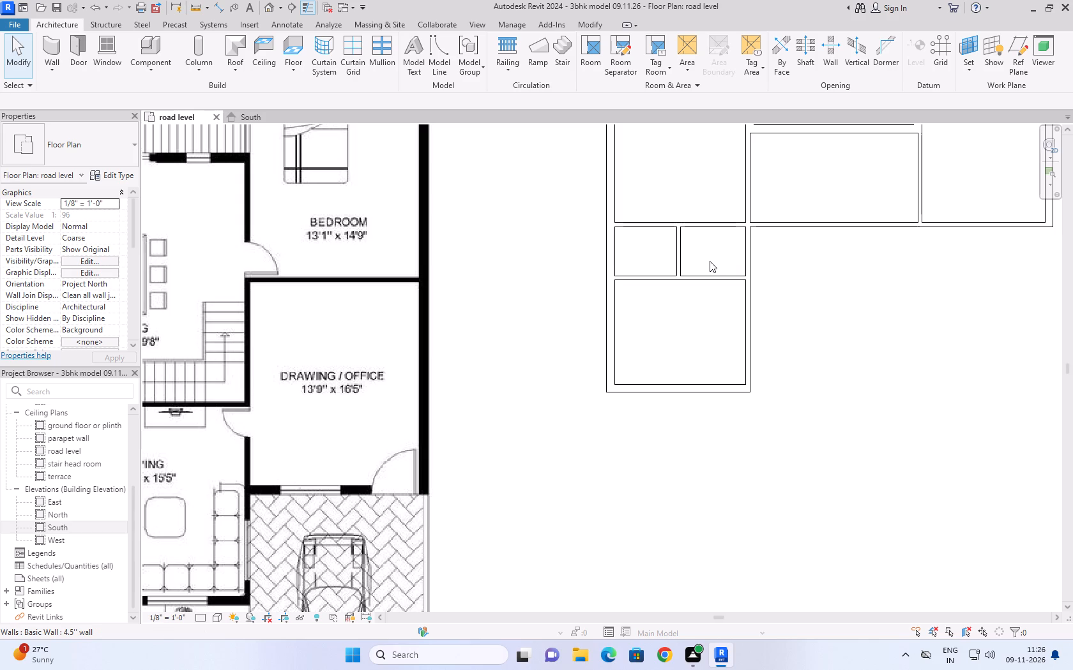
# Measure the clear depth of the small rooms above the kitchen between the inner faces of their 4.5'' partitions.
pyautogui.write('di')
pyautogui.scroll(6, 710, 261)
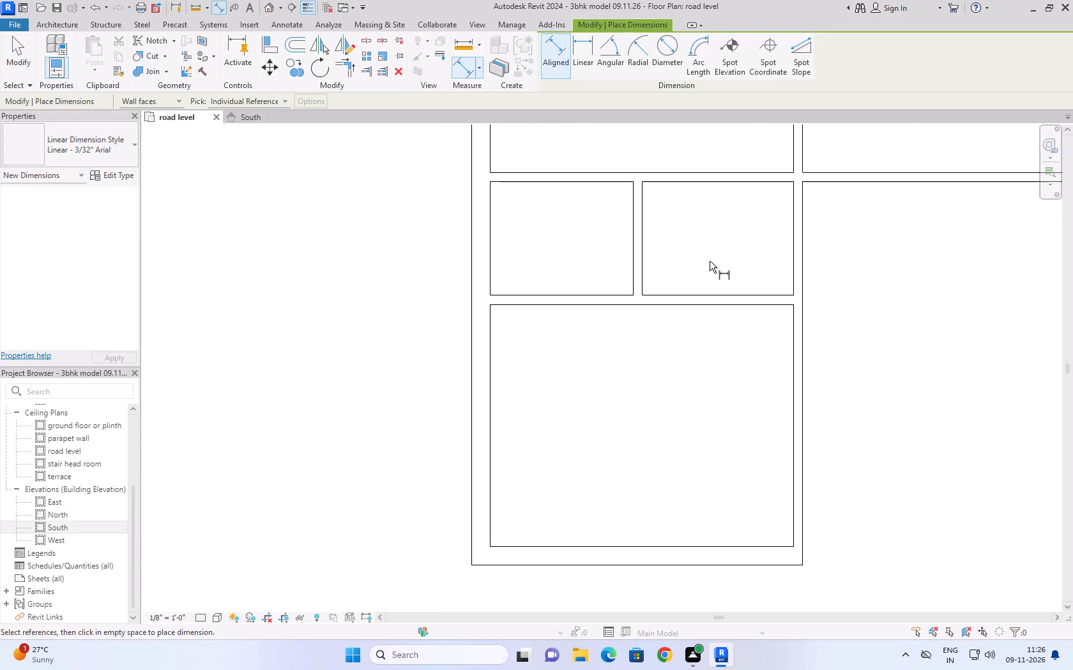
pyautogui.click(722, 291)
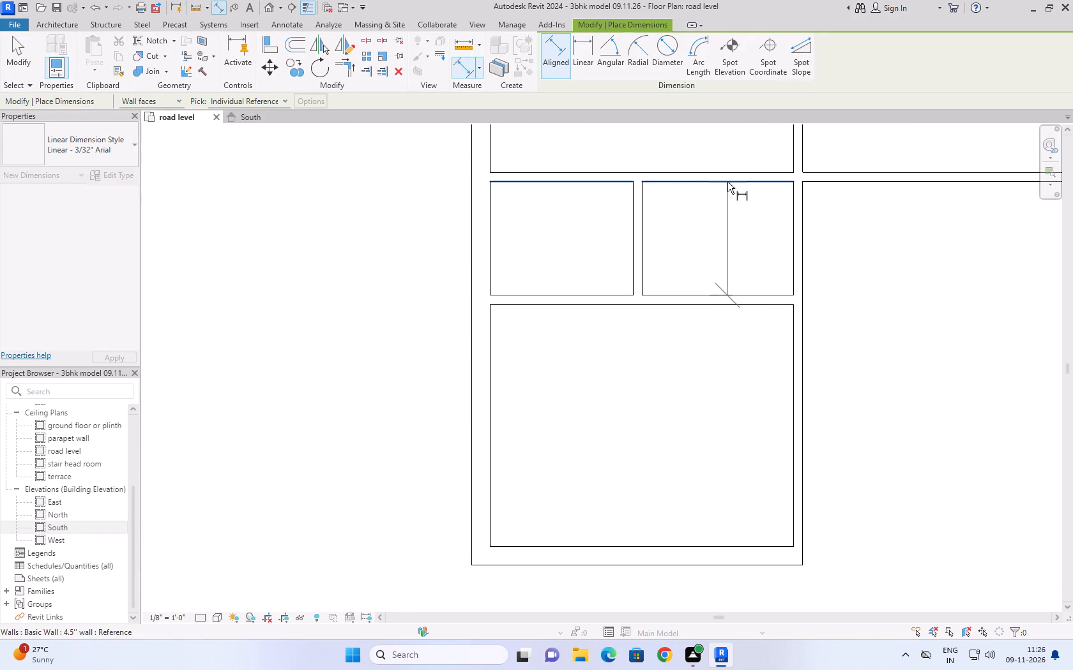
pyautogui.click(727, 182)
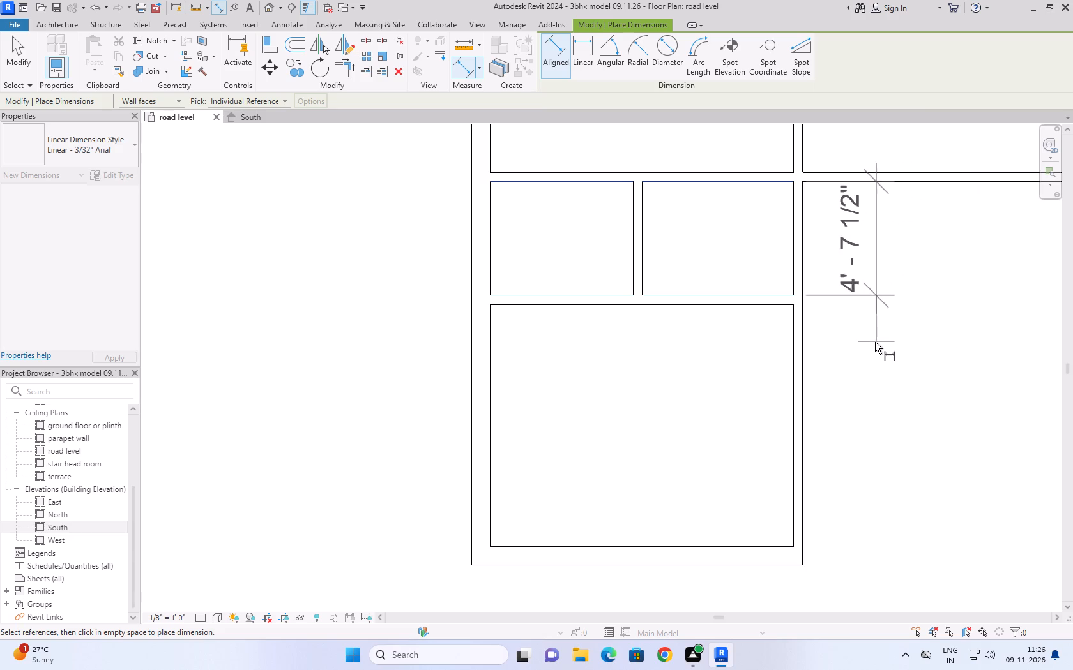
pyautogui.scroll(-6, 876, 345)
pyautogui.moveTo(894, 321); pyautogui.dragTo(909, 456, button='middle')
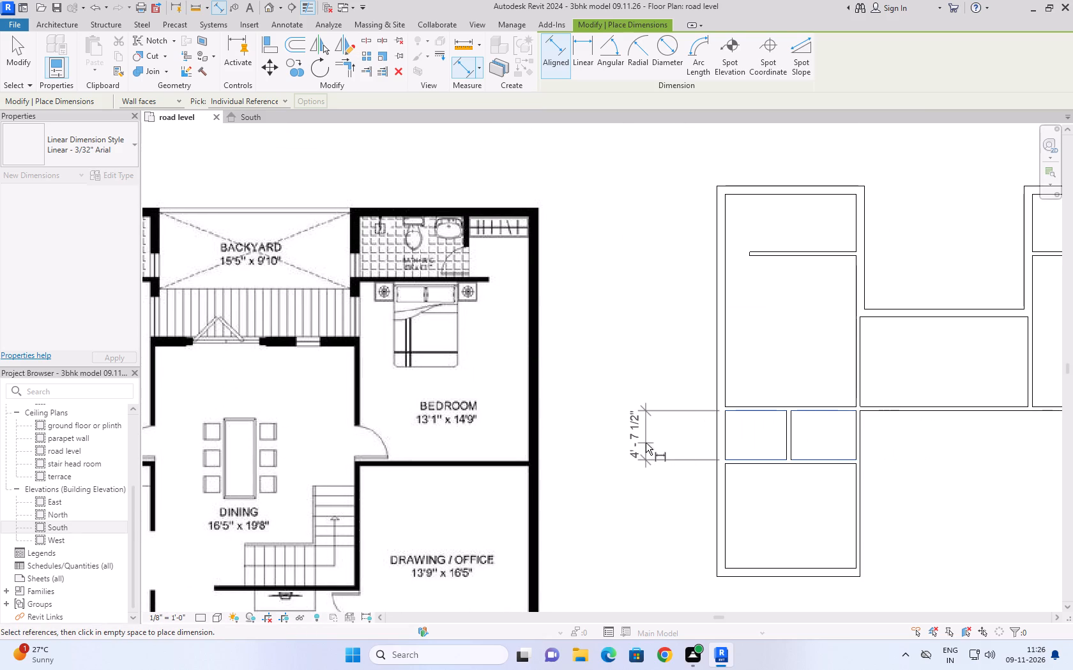
# Compare the small rooms' pending depth dimension with the wash area and store on the ground floor plan, and discard the dimension.
pyautogui.scroll(-3, 687, 433)
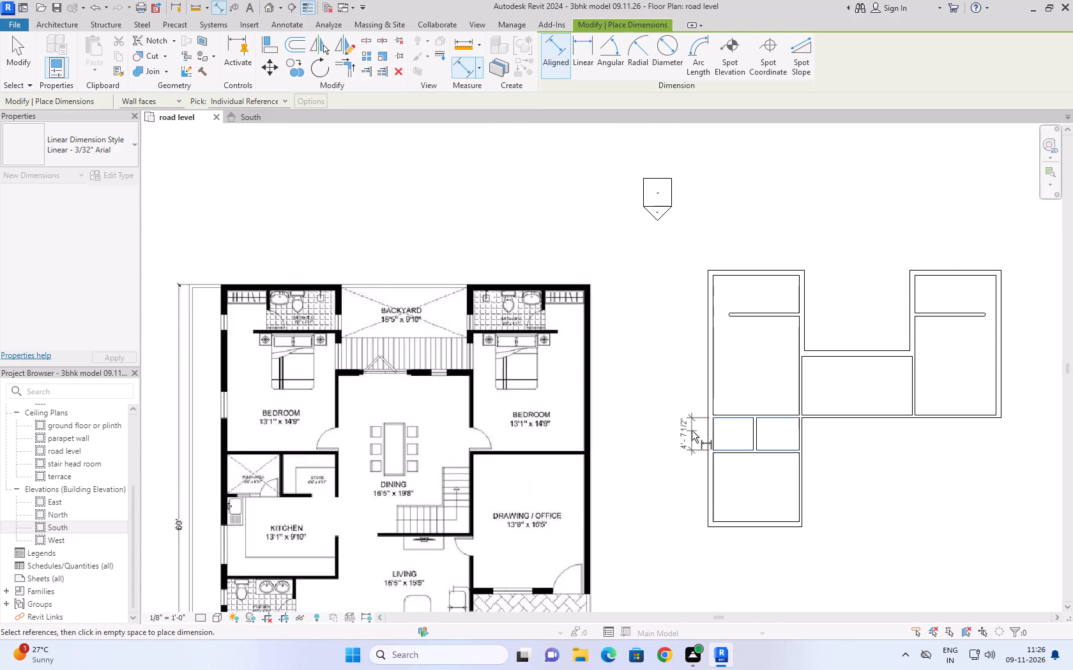
pyautogui.scroll(-7, 692, 431)
pyautogui.scroll(2, 540, 458)
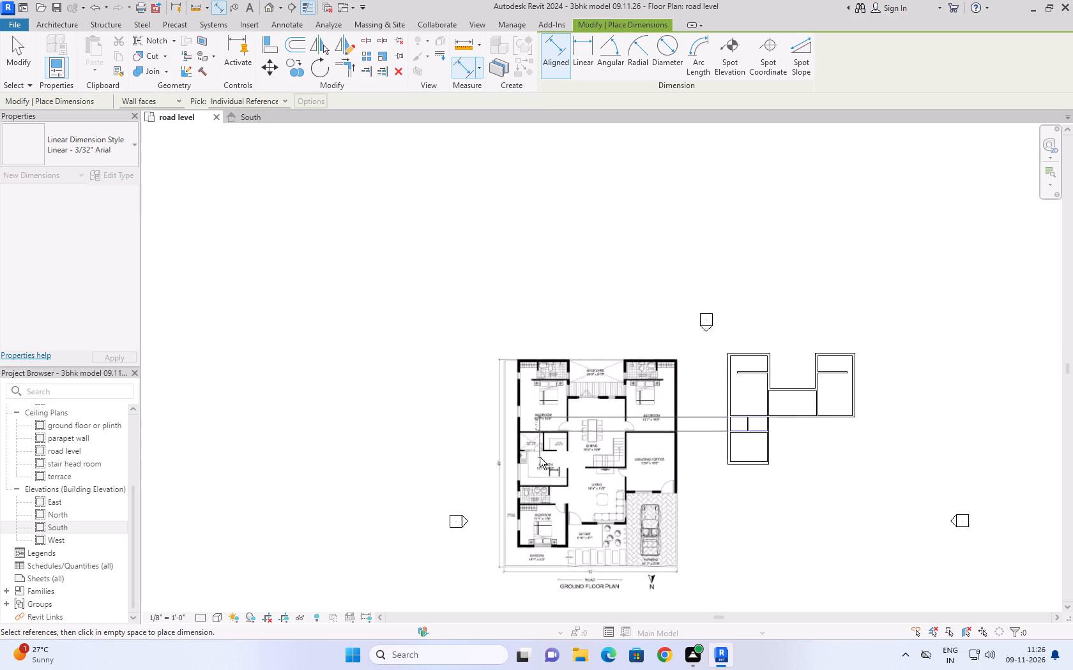
pyautogui.scroll(6, 540, 458)
pyautogui.scroll(-4, 540, 440)
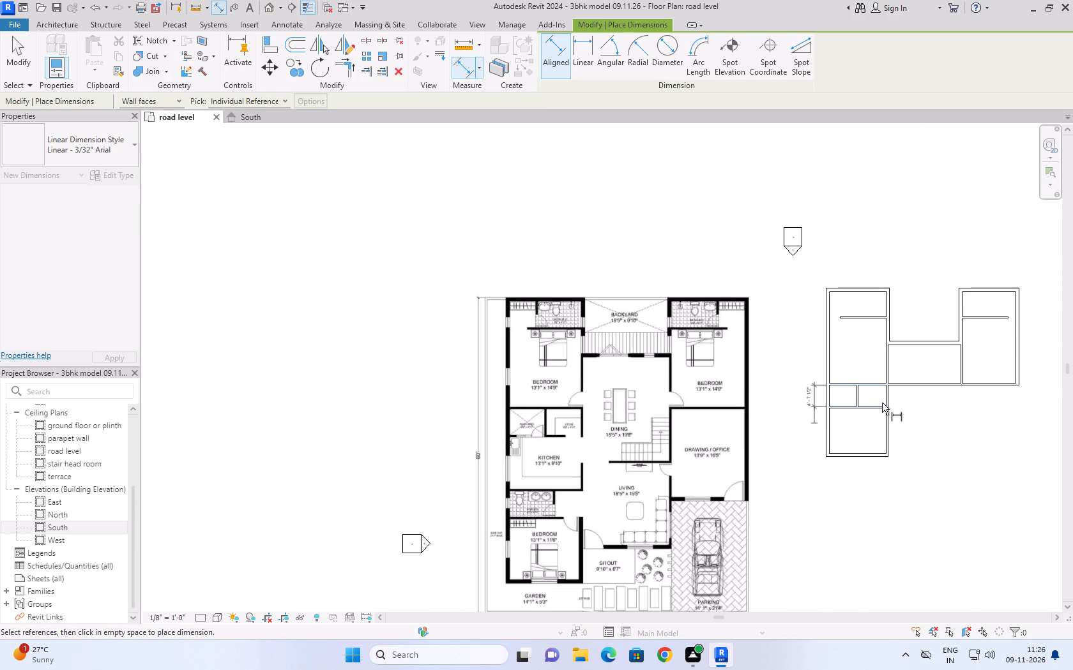
pyautogui.scroll(5, 936, 393)
pyautogui.scroll(1, 848, 396)
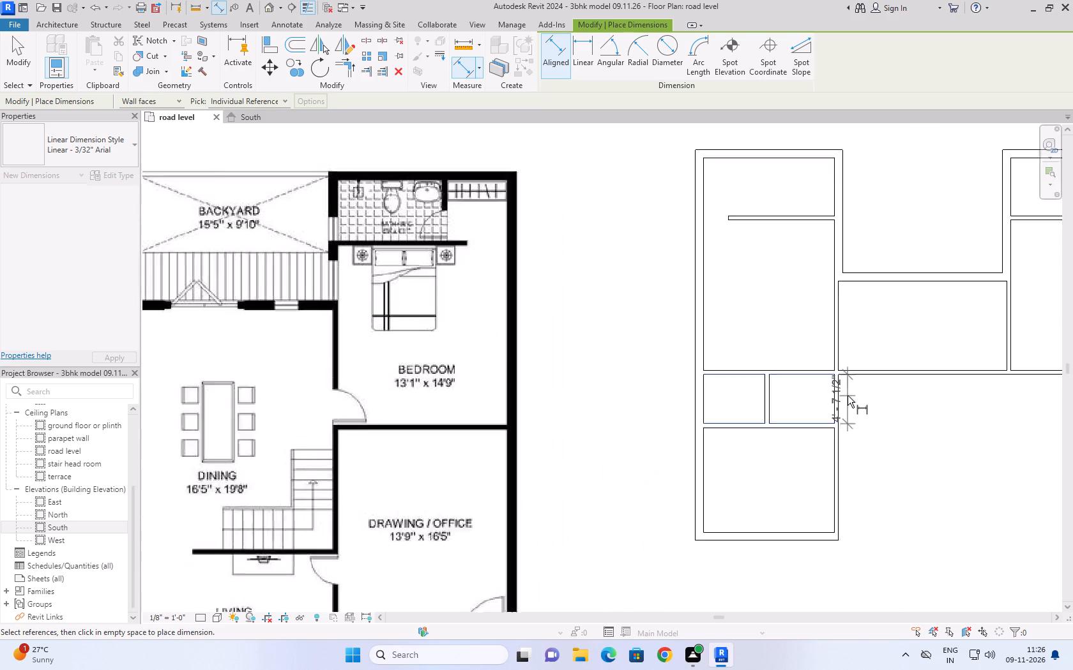
pyautogui.scroll(3, 848, 396)
pyautogui.scroll(-3, 784, 221)
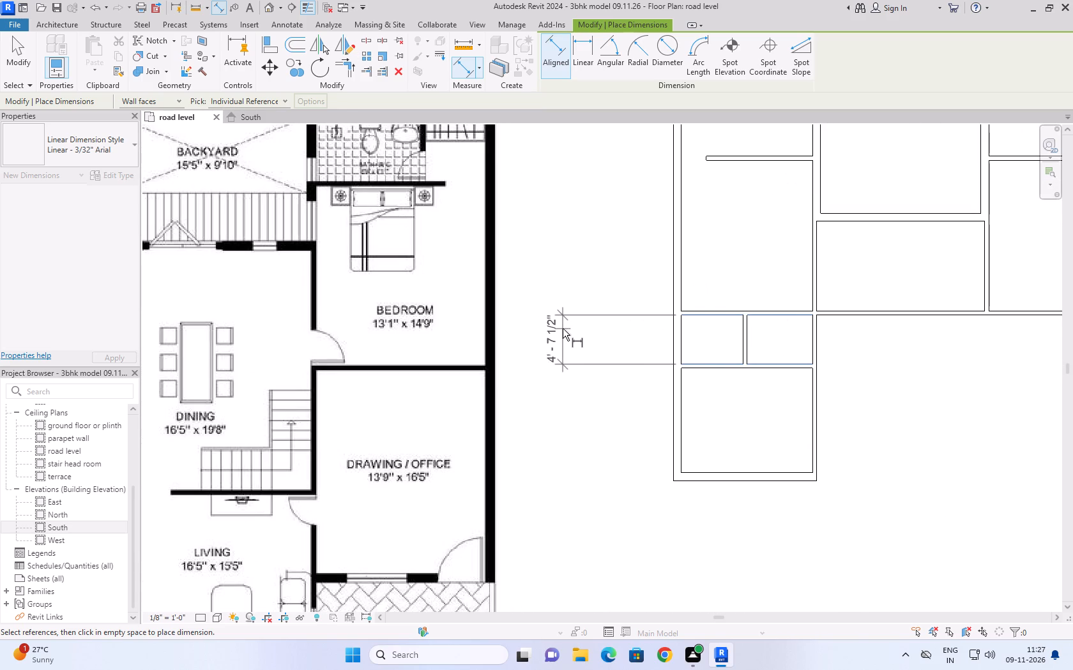
pyautogui.press('Escape')
# Measure the left bedroom's clear depth between the facing sides of its 4.5'' bathroom partition and the partition above the small rooms.
pyautogui.scroll(-7, 563, 329)
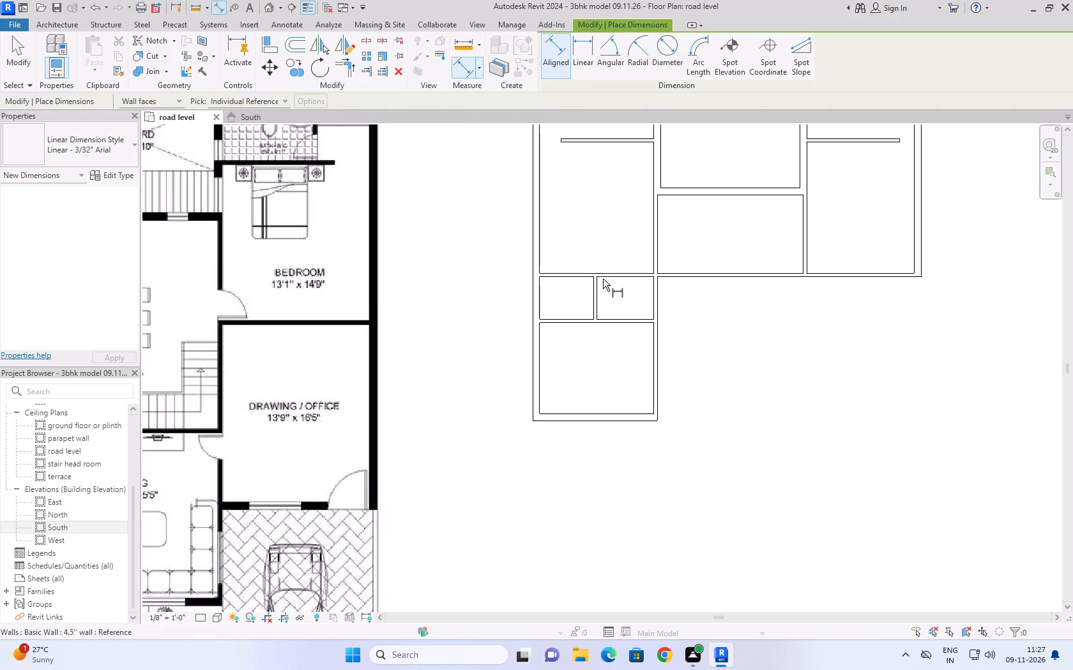
pyautogui.moveTo(608, 205); pyautogui.dragTo(626, 376, button='middle')
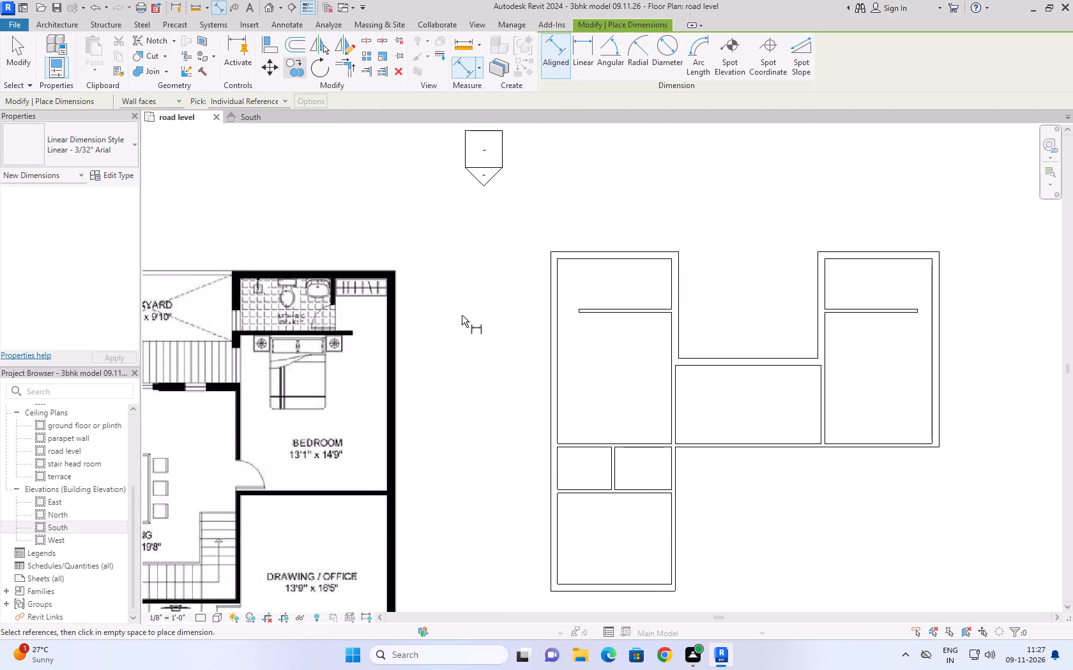
pyautogui.scroll(-4, 538, 302)
pyautogui.scroll(-3, 602, 283)
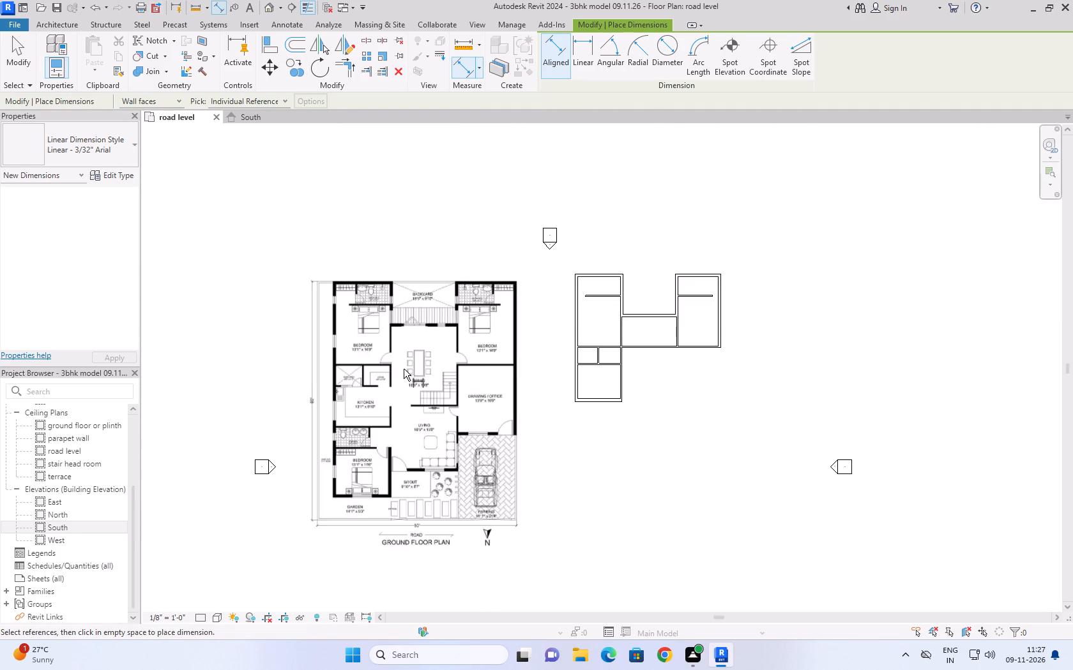
pyautogui.scroll(5, 588, 342)
pyautogui.click(11, 44)
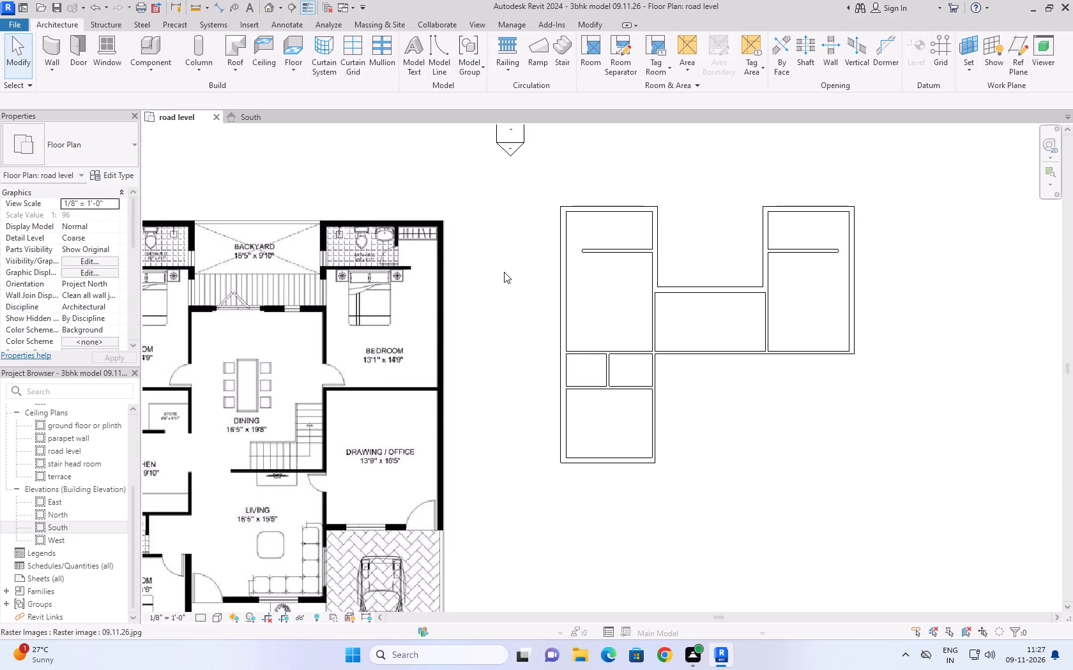
pyautogui.write('di')
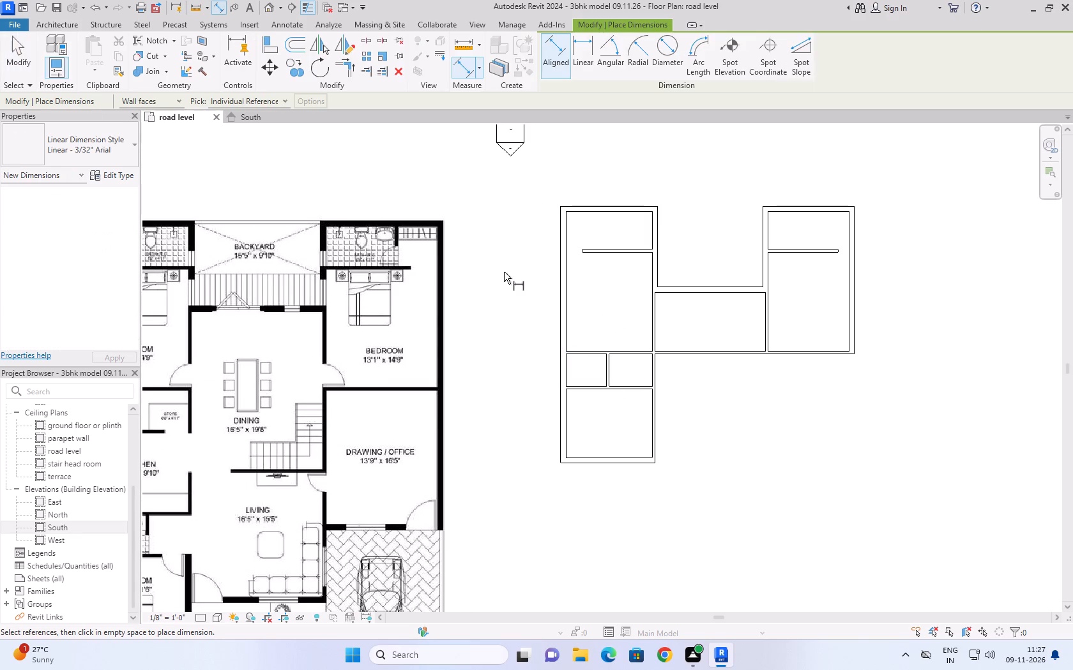
pyautogui.scroll(8, 628, 345)
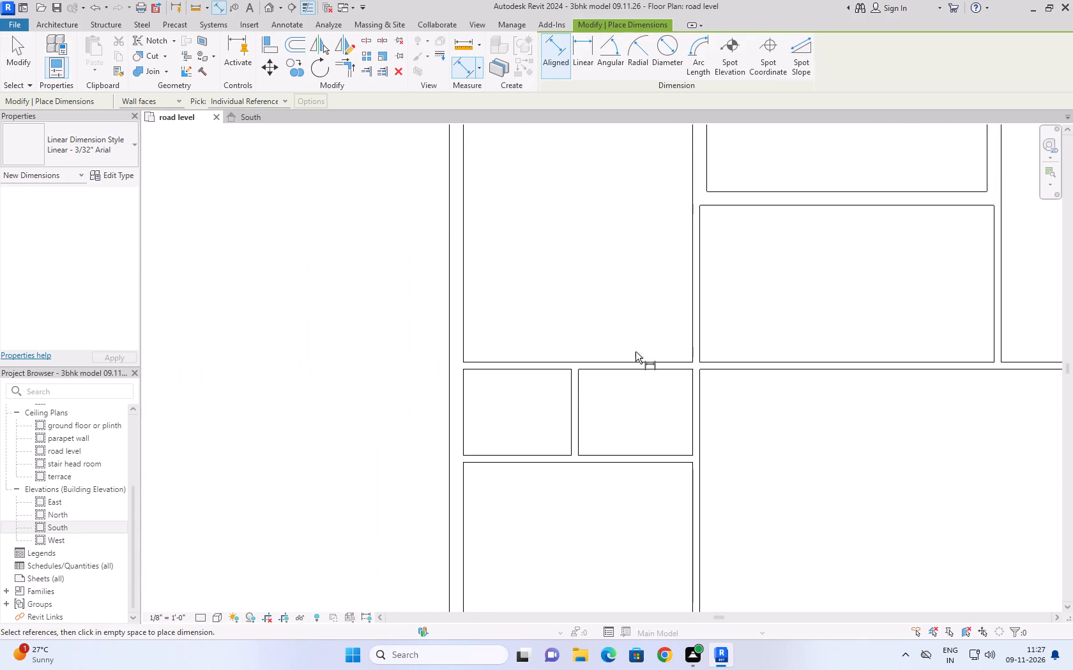
pyautogui.click(641, 364)
pyautogui.scroll(-5, 648, 331)
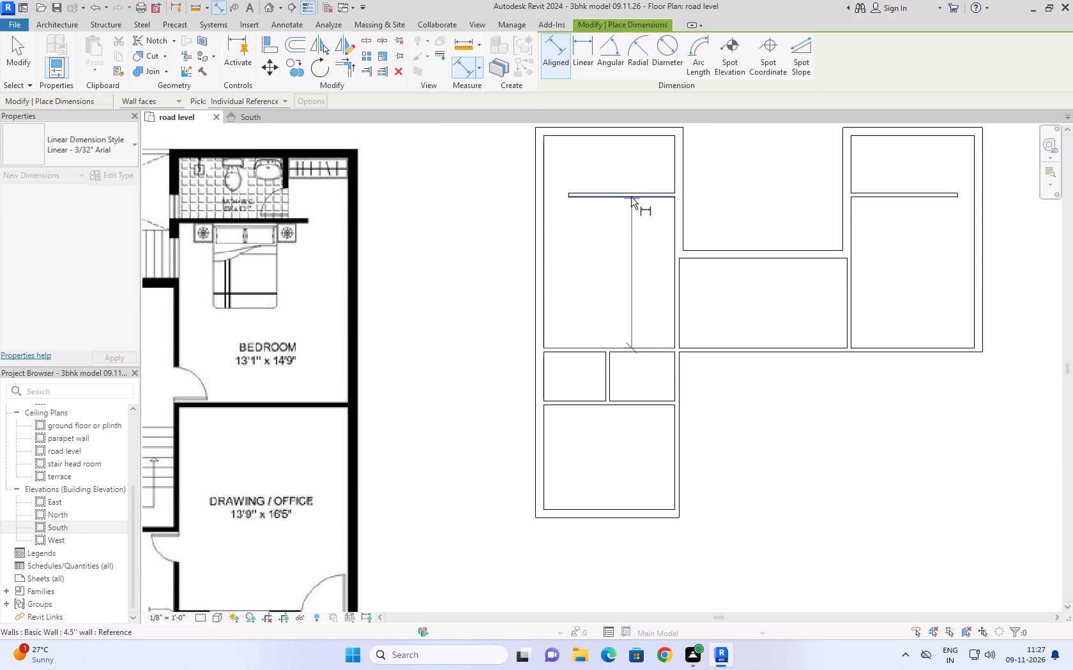
pyautogui.click(631, 197)
# Compare the pending left bedroom depth dimension with the bedroom size on the ground floor plan, and discard the dimension.
pyautogui.scroll(-4, 689, 255)
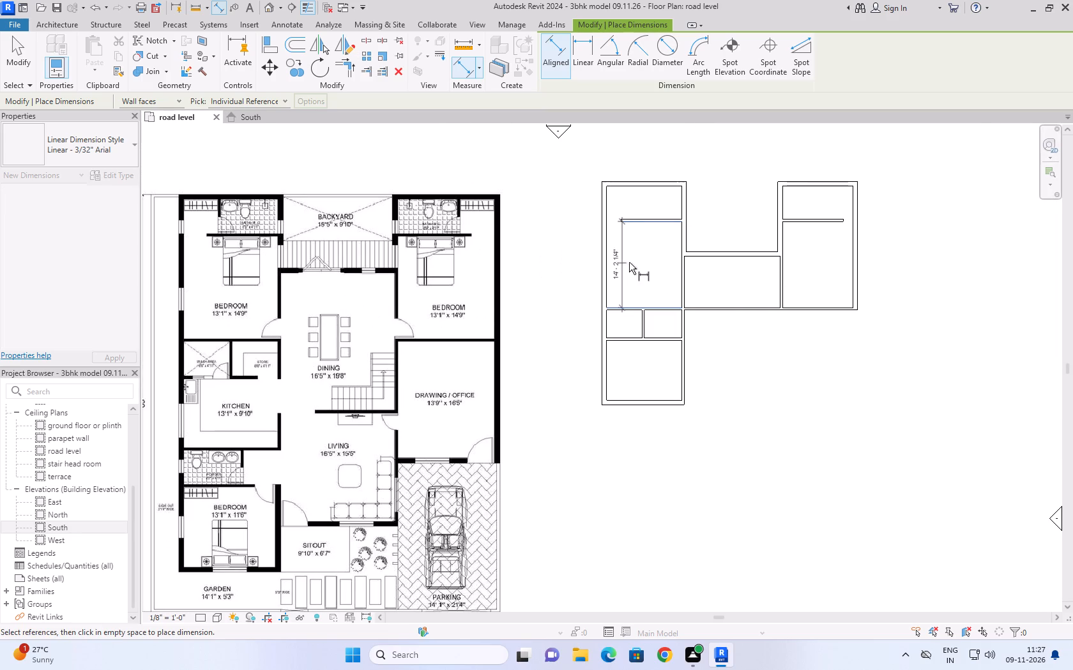
pyautogui.scroll(4, 655, 266)
pyautogui.scroll(-4, 667, 262)
pyautogui.scroll(5, 673, 259)
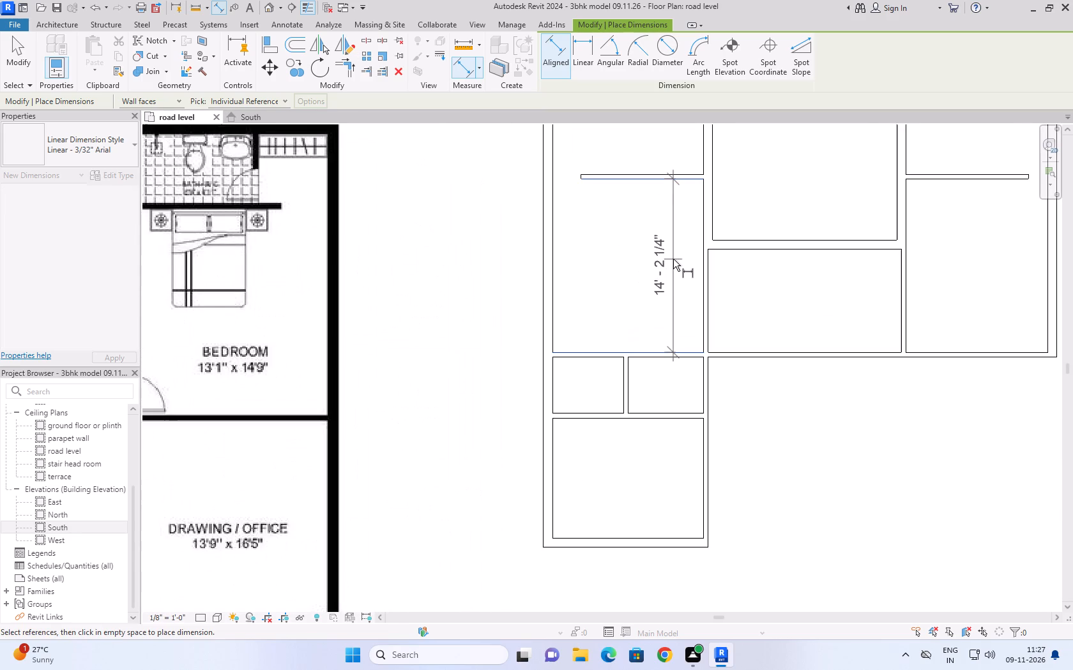
pyautogui.scroll(3, 673, 259)
pyautogui.scroll(-5, 683, 251)
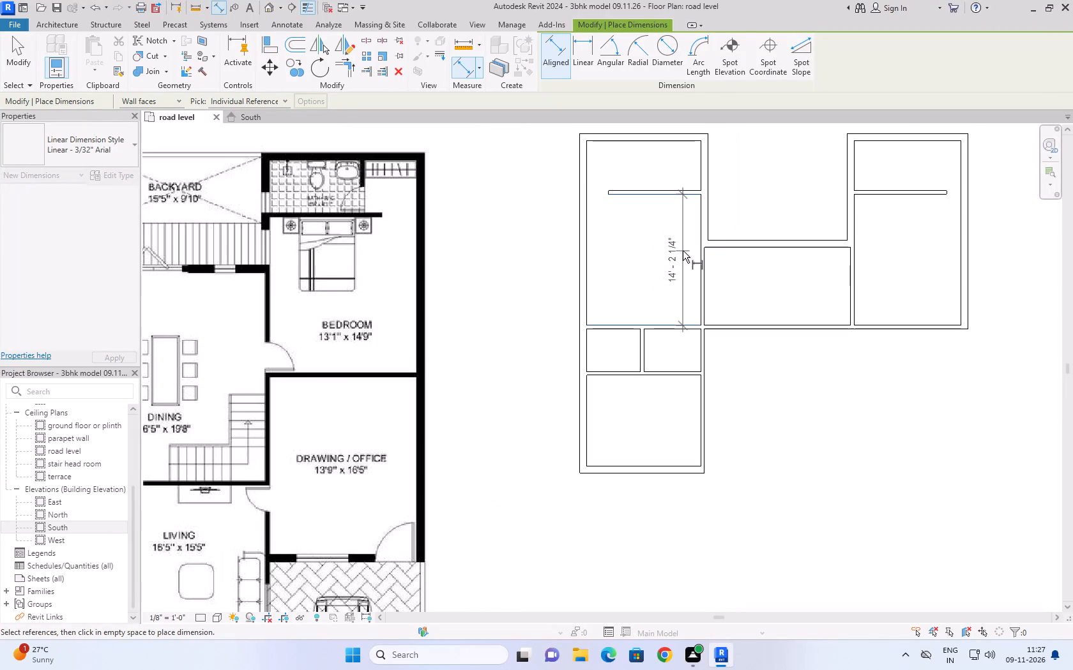
pyautogui.scroll(-5, 683, 251)
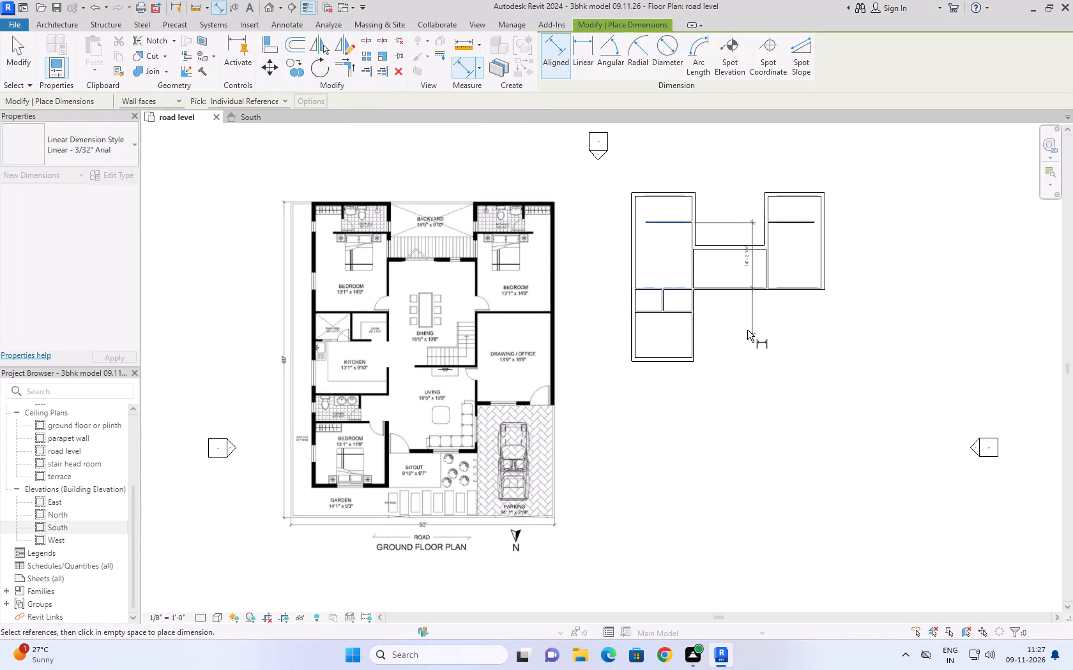
pyautogui.scroll(3, 660, 258)
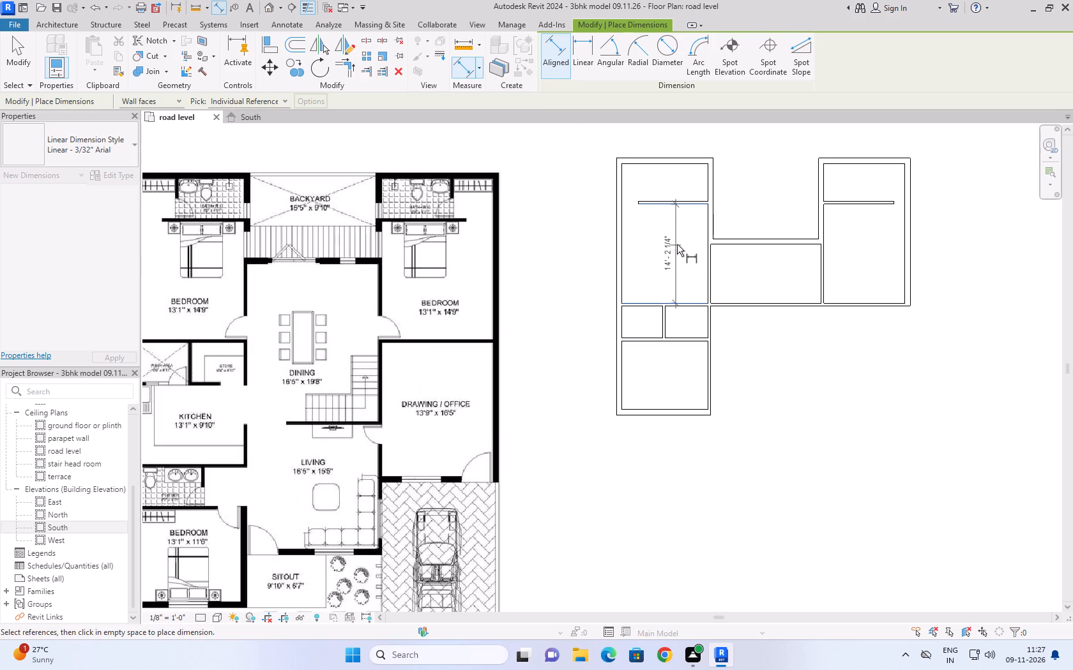
pyautogui.middleClick(681, 242)
pyautogui.scroll(-2, 681, 242)
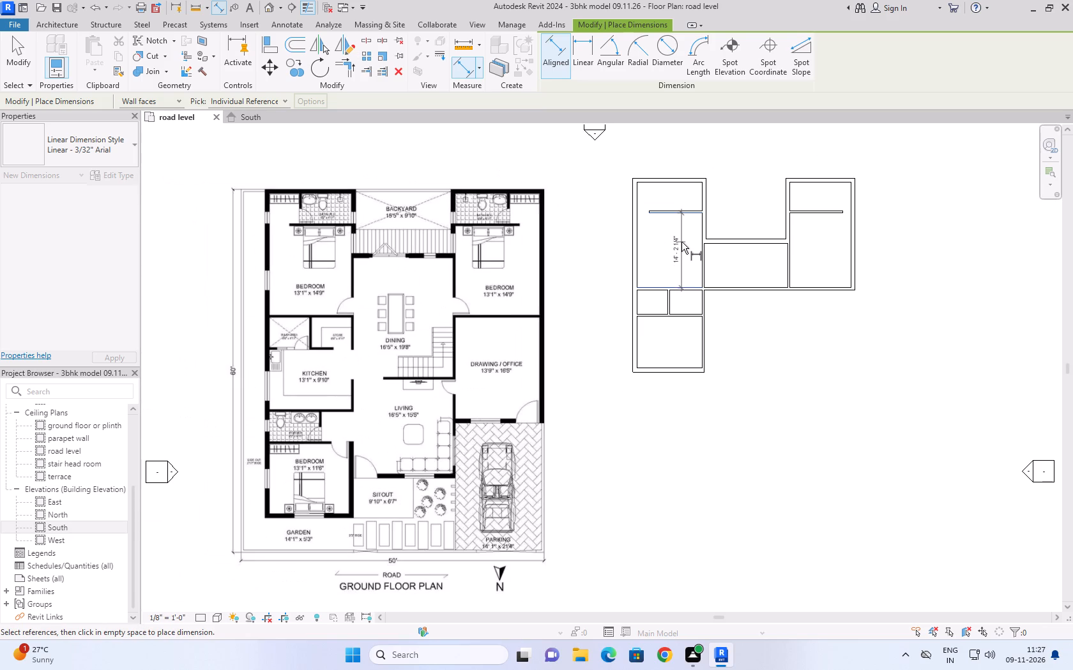
pyautogui.press('Escape')
# Examine the bedroom size labels and layout on the ground floor plan against the modelled left bedroom.
pyautogui.scroll(-7, 669, 245)
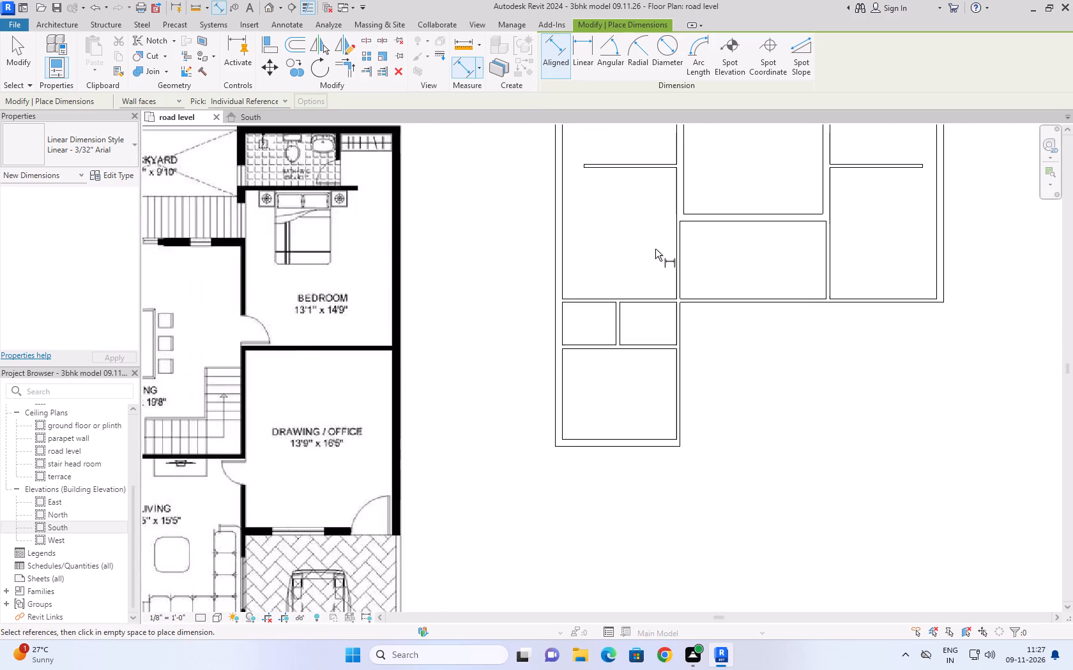
pyautogui.scroll(-3, 655, 249)
pyautogui.scroll(4, 273, 287)
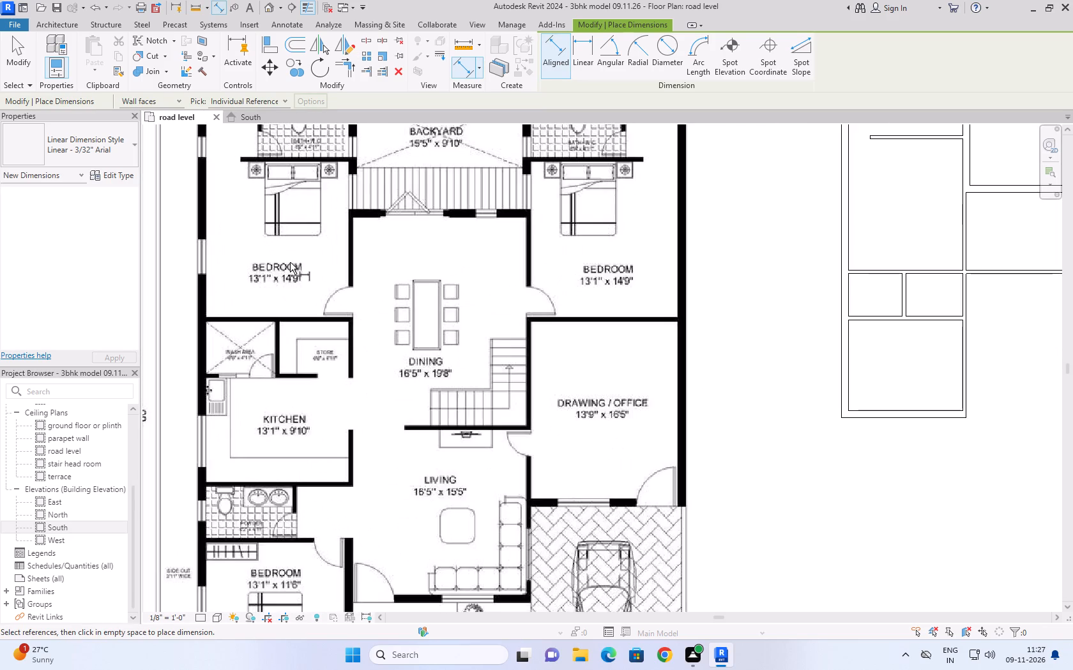
pyautogui.scroll(5, 290, 262)
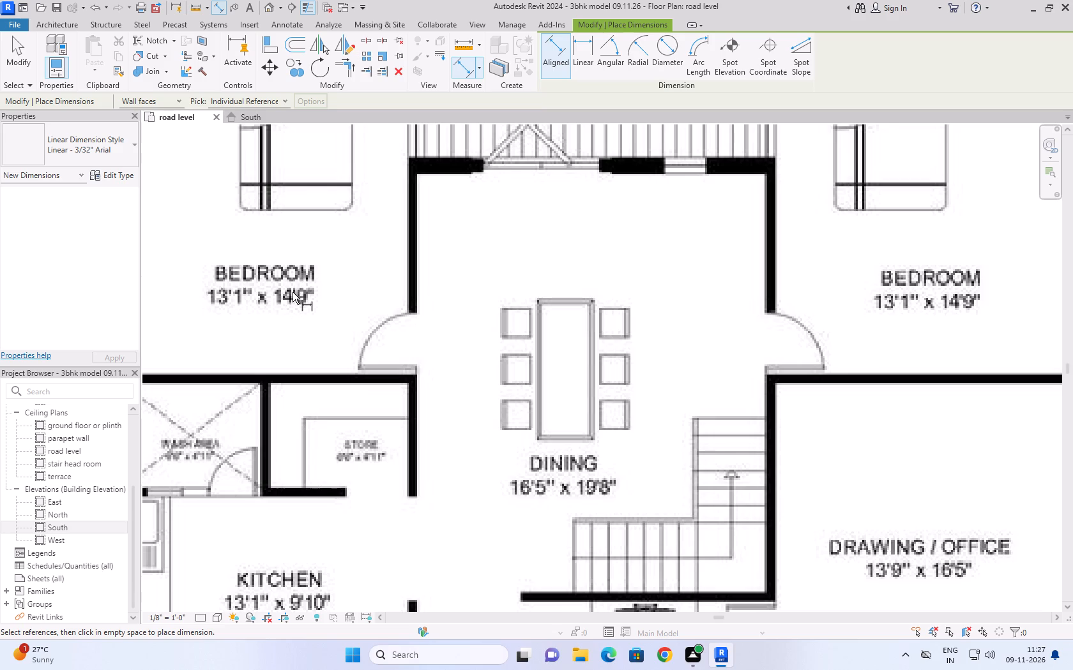
pyautogui.scroll(-10, 414, 283)
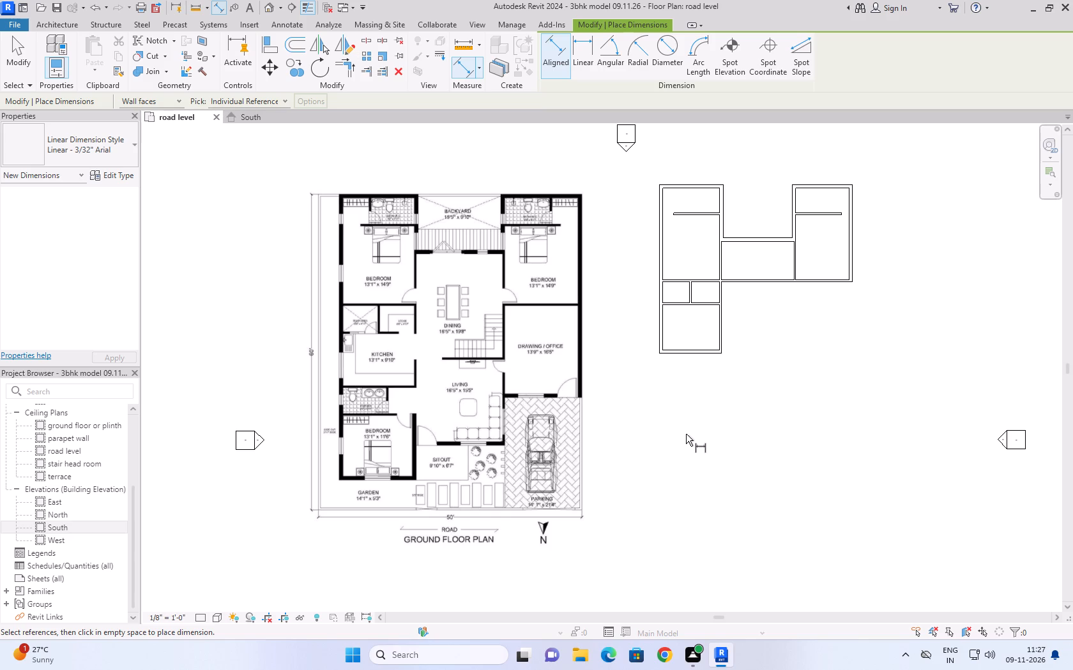
pyautogui.scroll(3, 689, 254)
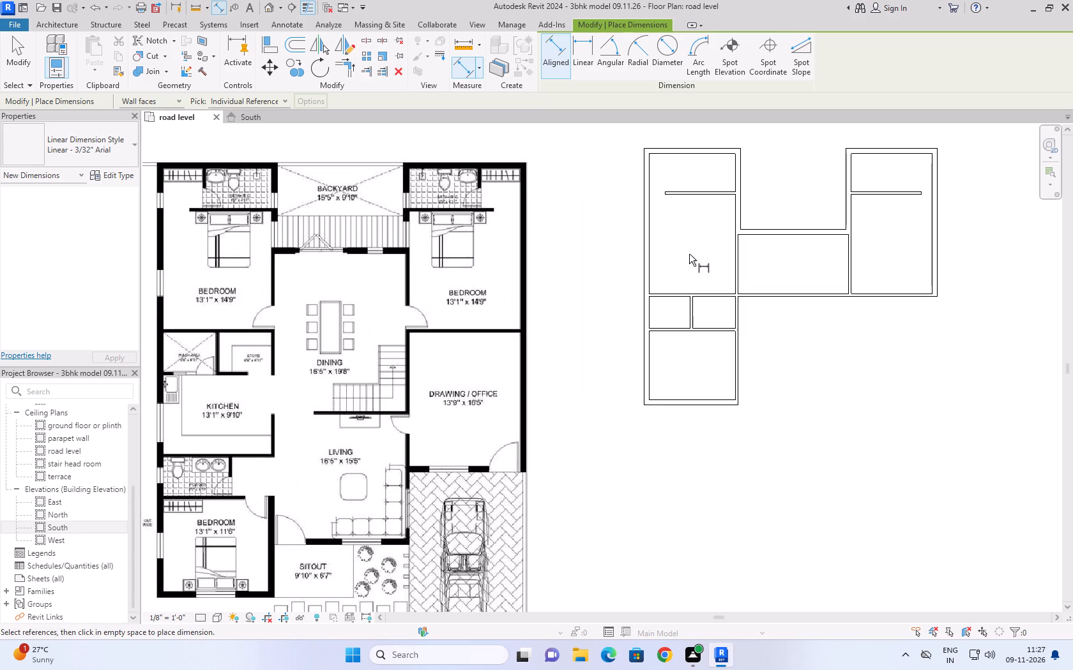
pyautogui.moveTo(694, 250); pyautogui.dragTo(720, 292, button='middle')
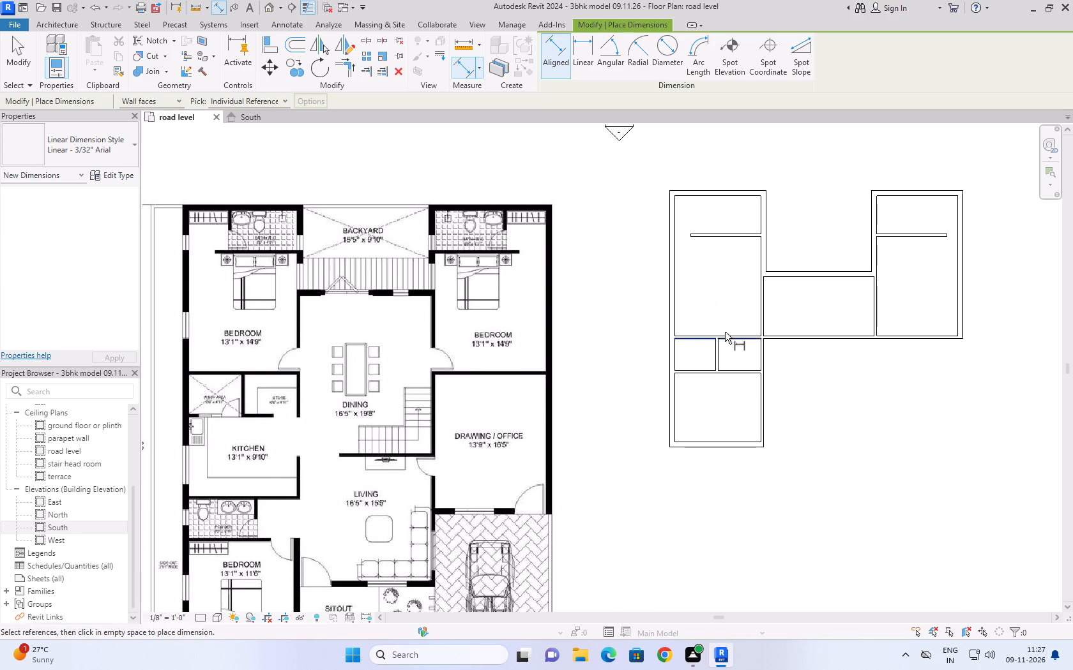
pyautogui.scroll(5, 723, 329)
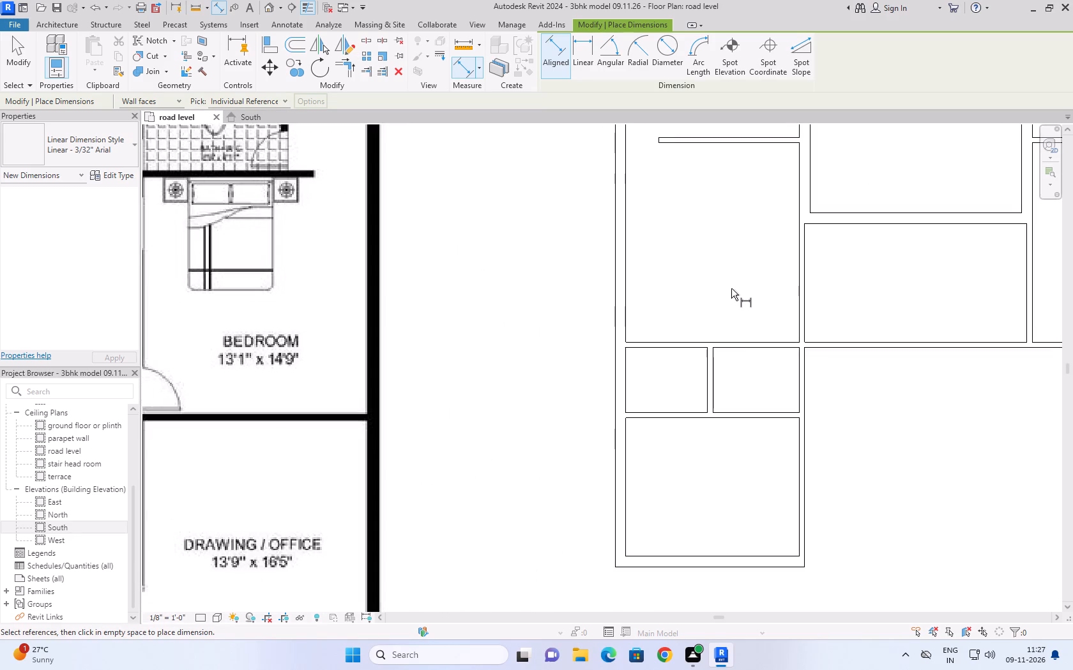
pyautogui.scroll(-4, 733, 286)
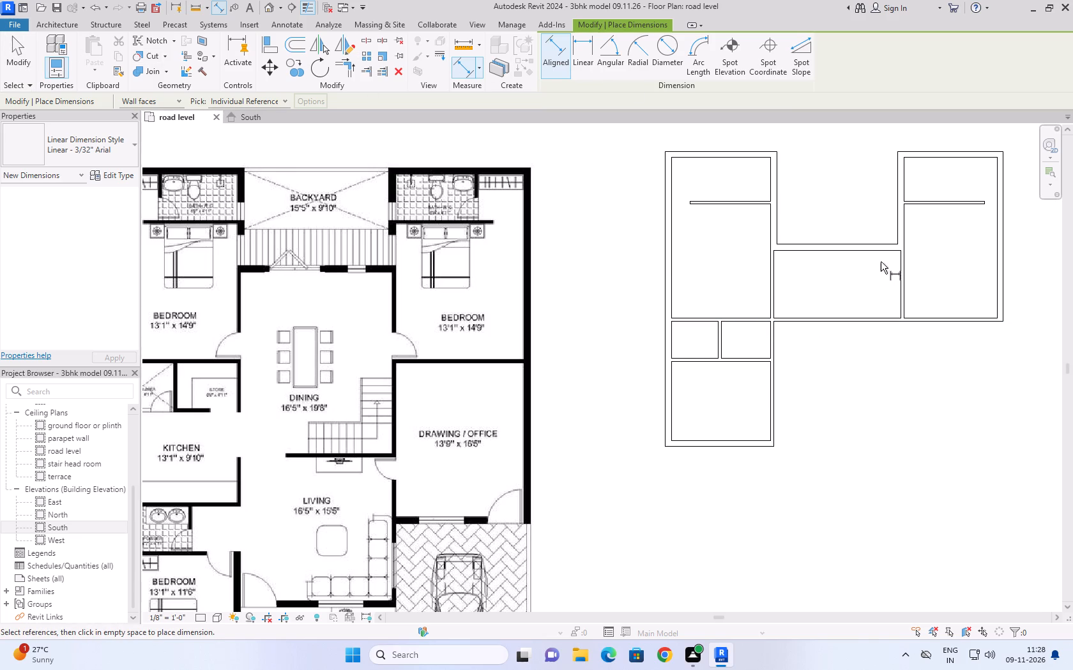
# Measure the left bedroom's clear depth again, from the partition above the small rooms to its 4.5'' bathroom partition.
pyautogui.scroll(4, 736, 312)
pyautogui.click(745, 321)
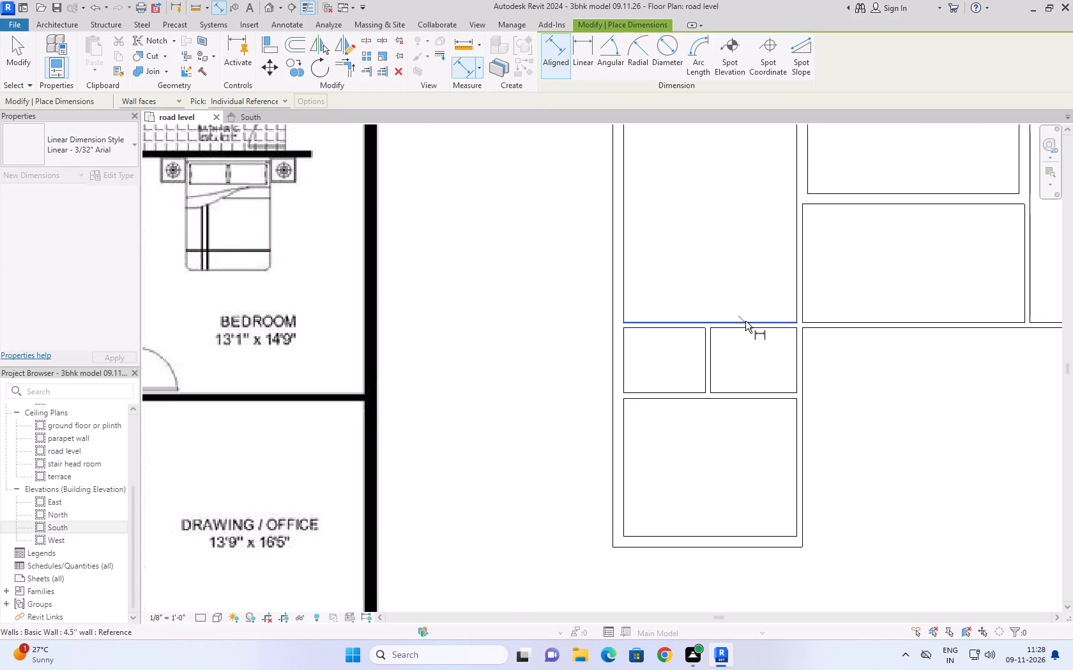
pyautogui.scroll(-4, 756, 273)
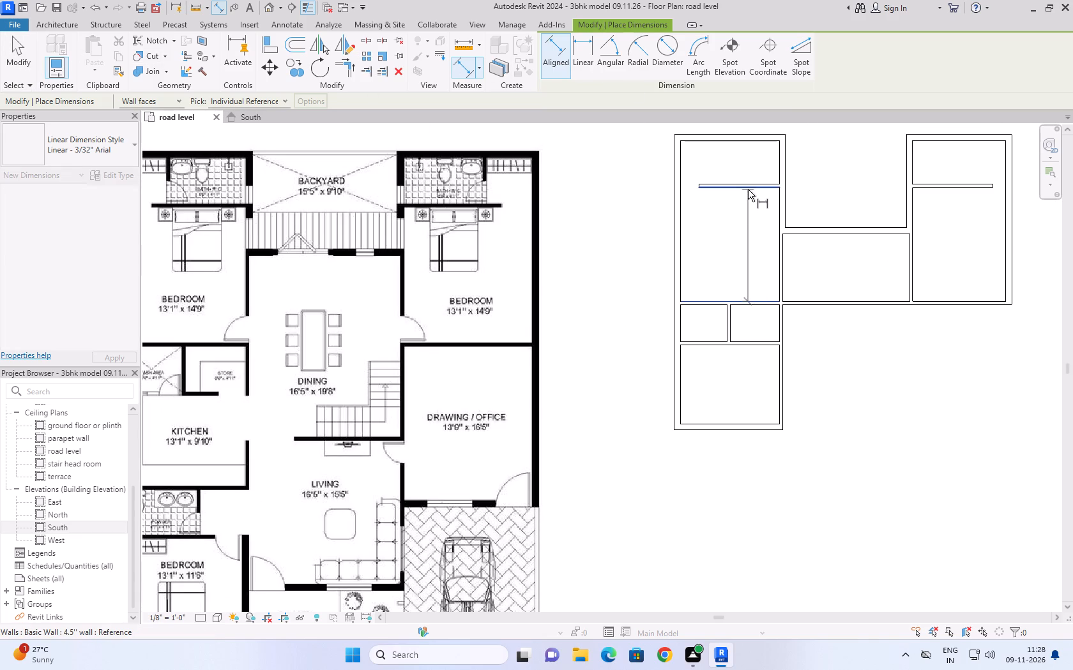
pyautogui.click(748, 190)
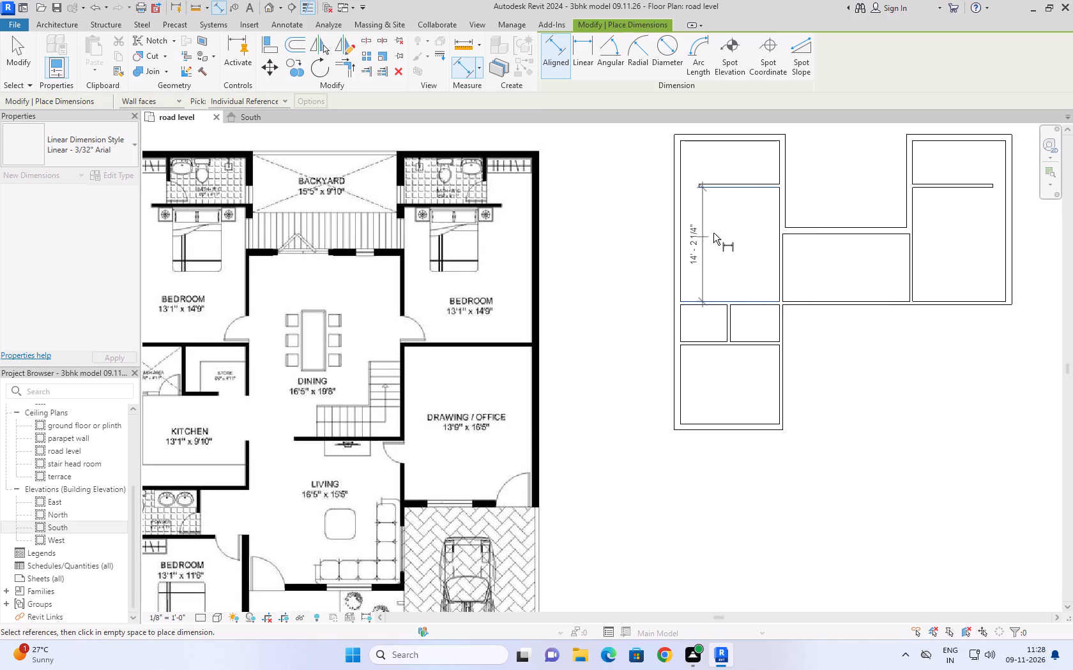
# Check the repeated left bedroom depth dimension against the ground floor plan, discard it and end dimensioning.
pyautogui.scroll(3, 729, 223)
pyautogui.scroll(-10, 729, 223)
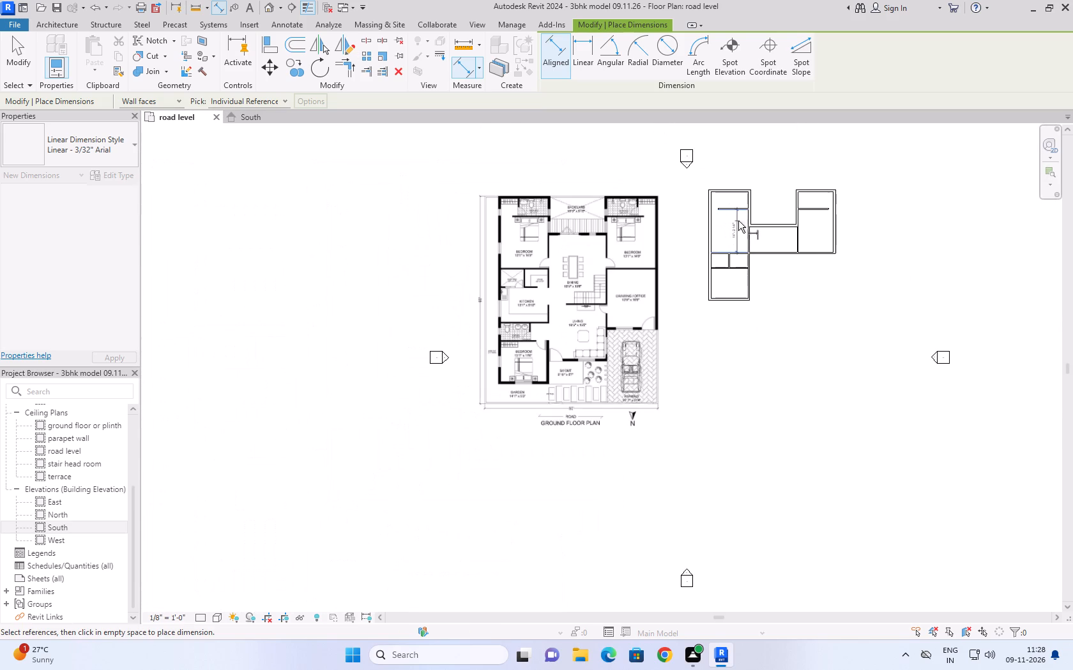
pyautogui.scroll(4, 725, 220)
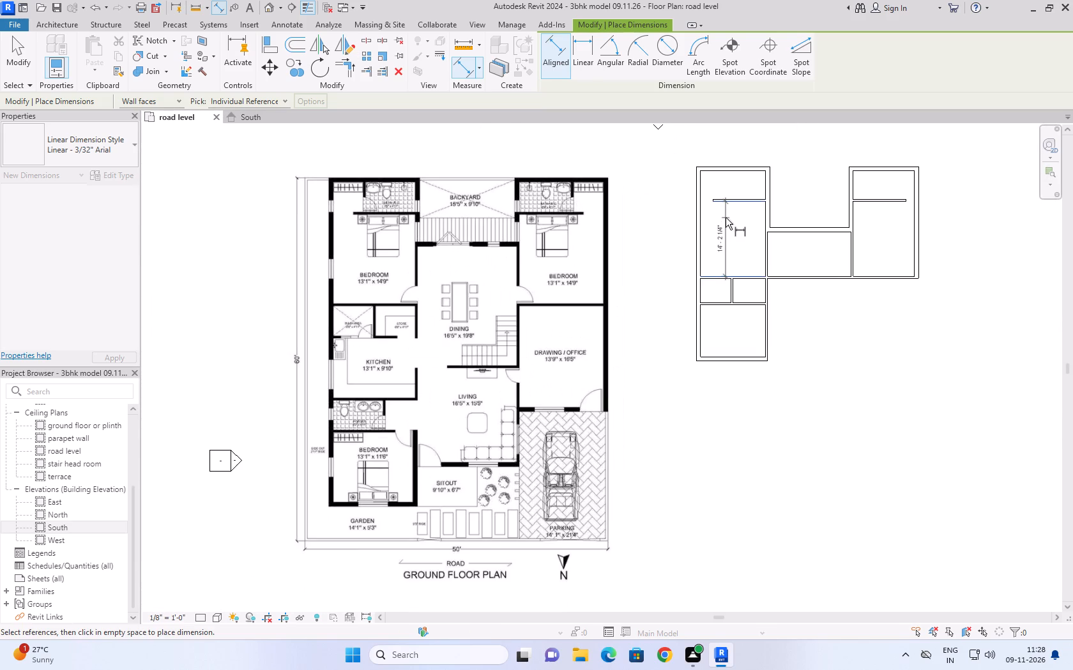
pyautogui.scroll(-3, 726, 218)
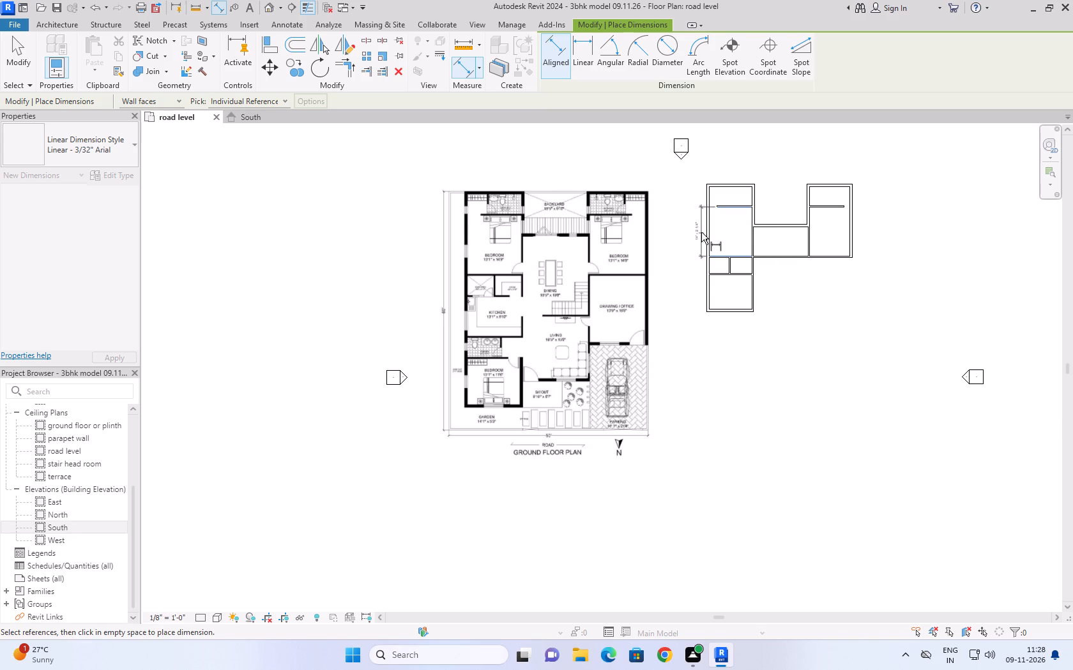
pyautogui.scroll(8, 733, 230)
pyautogui.scroll(-4, 745, 230)
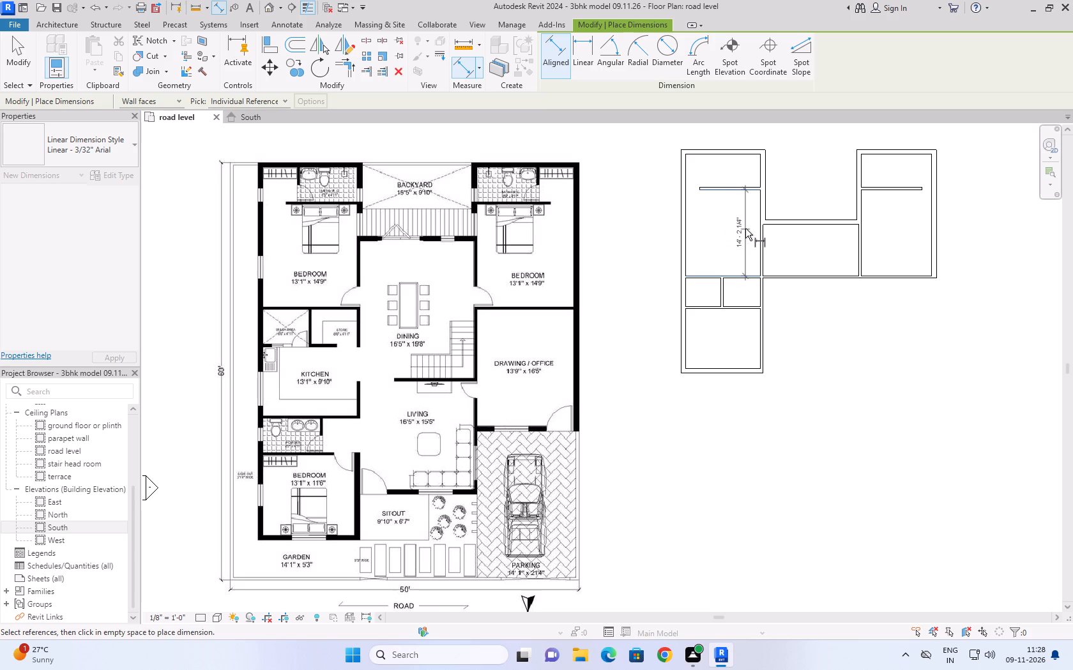
pyautogui.press('Escape')
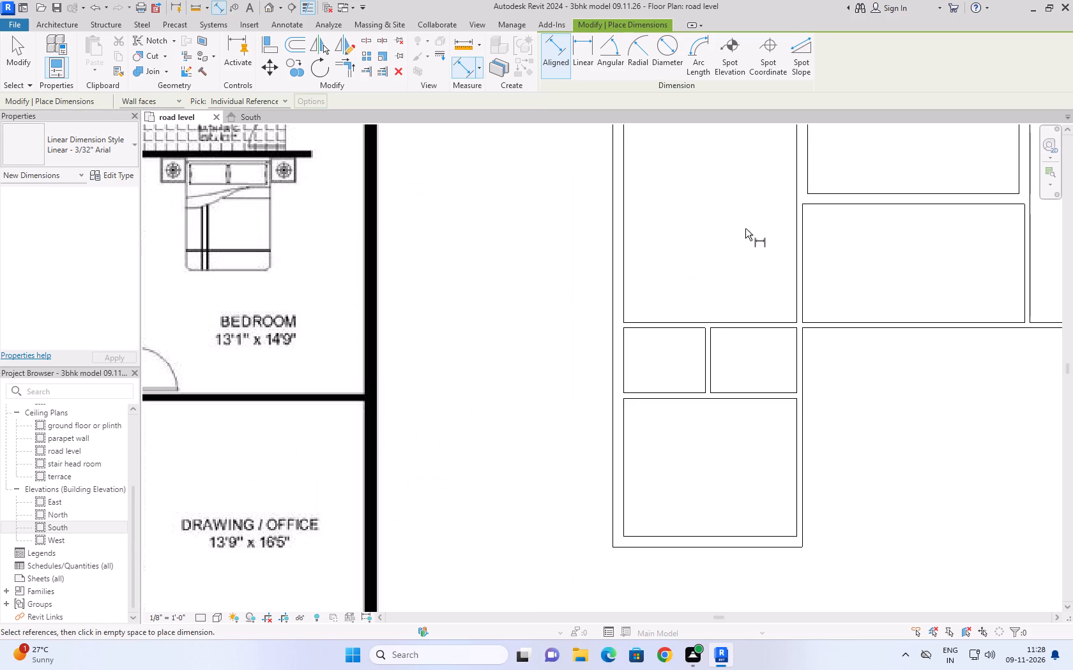
pyautogui.scroll(-6, 745, 232)
pyautogui.moveTo(716, 232); pyautogui.dragTo(763, 324, button='middle')
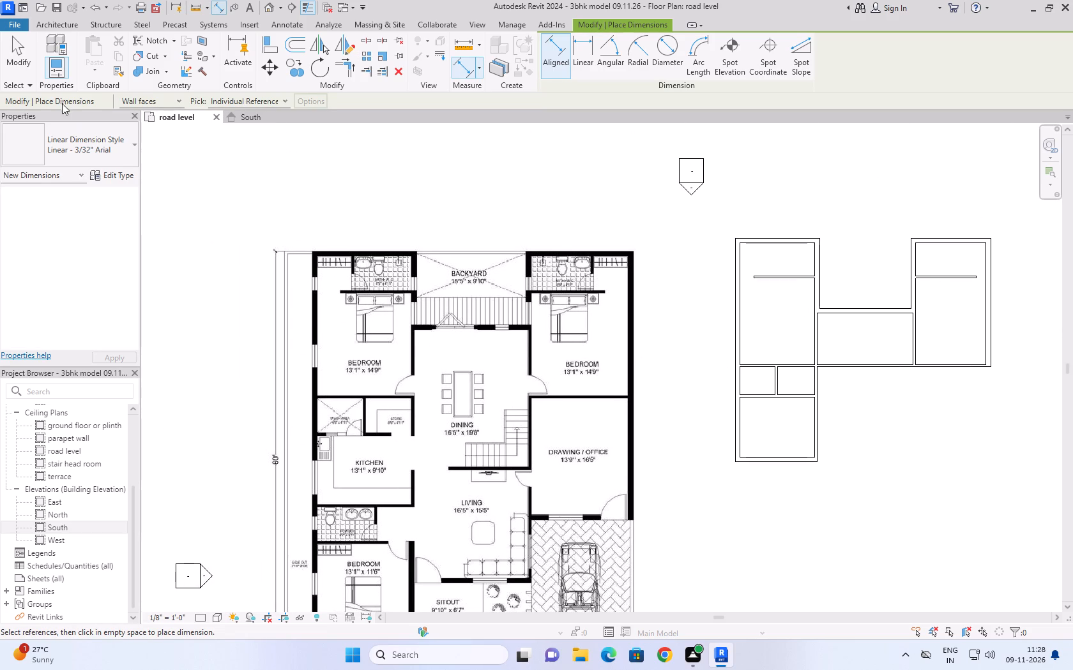
pyautogui.click(20, 56)
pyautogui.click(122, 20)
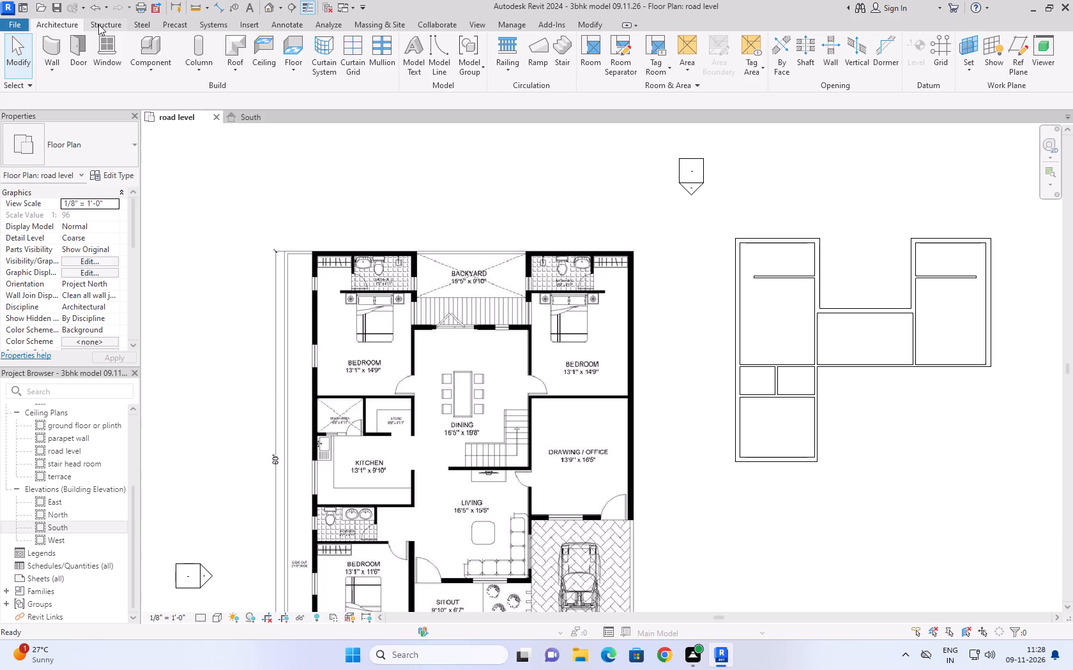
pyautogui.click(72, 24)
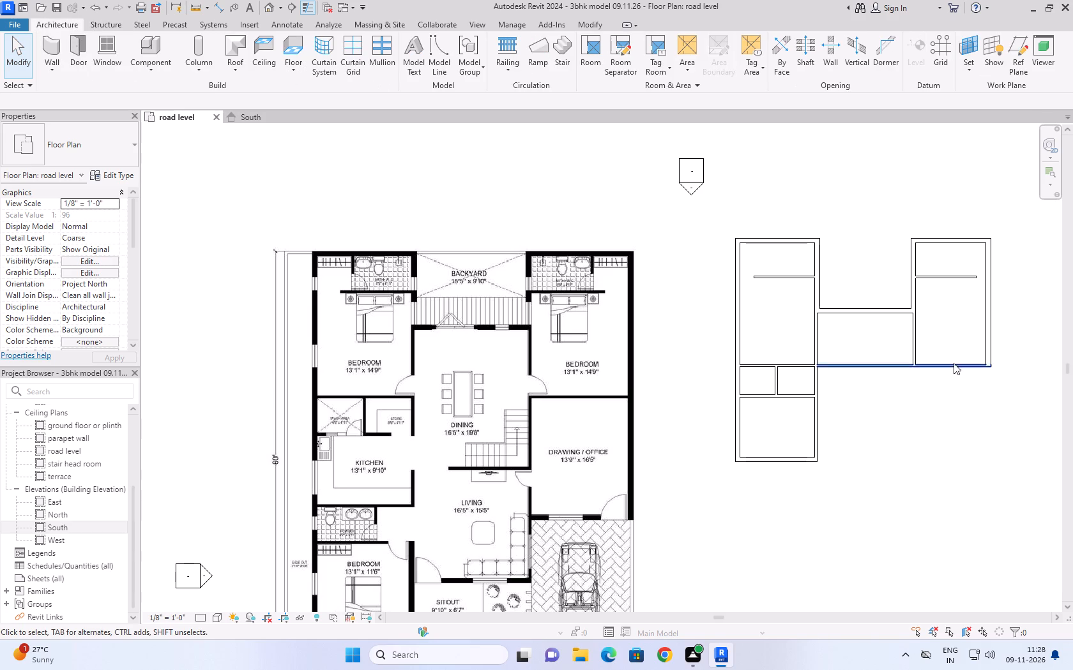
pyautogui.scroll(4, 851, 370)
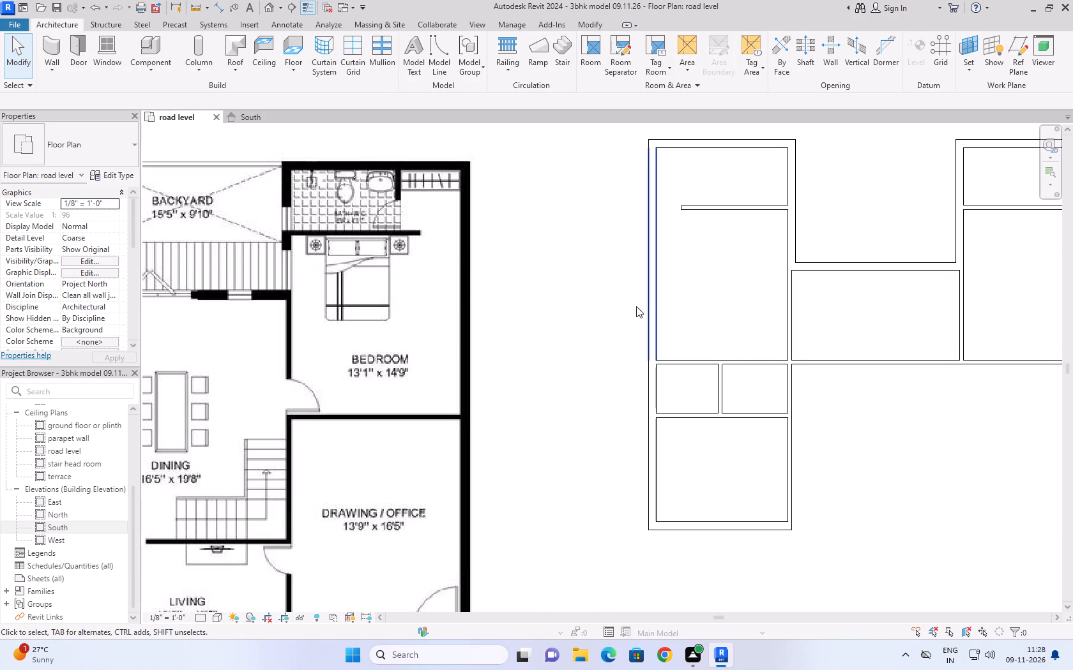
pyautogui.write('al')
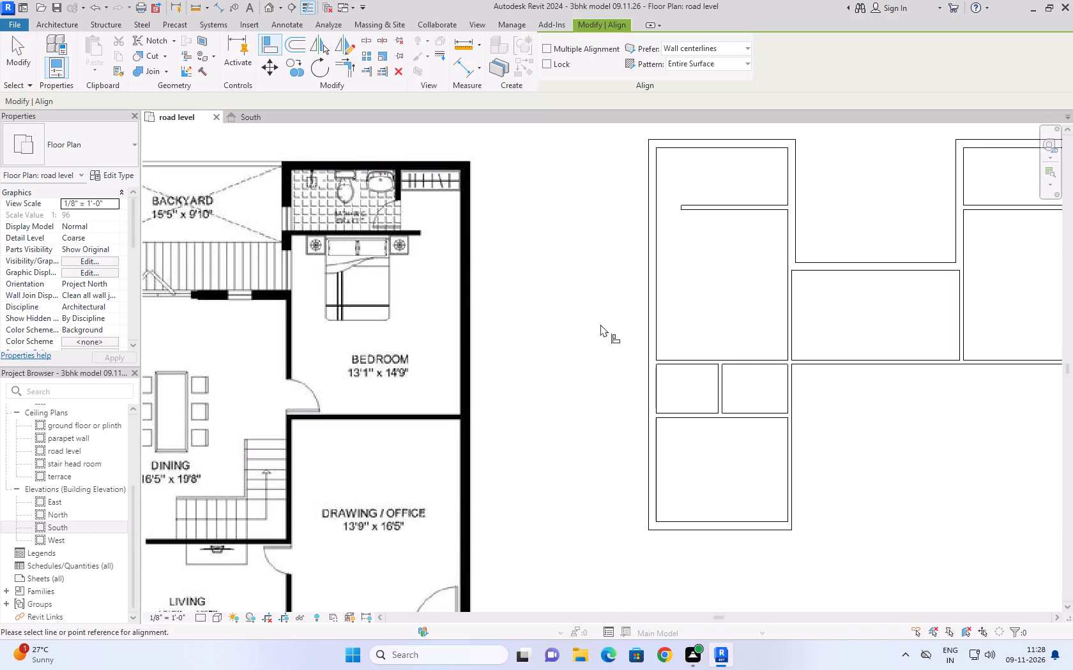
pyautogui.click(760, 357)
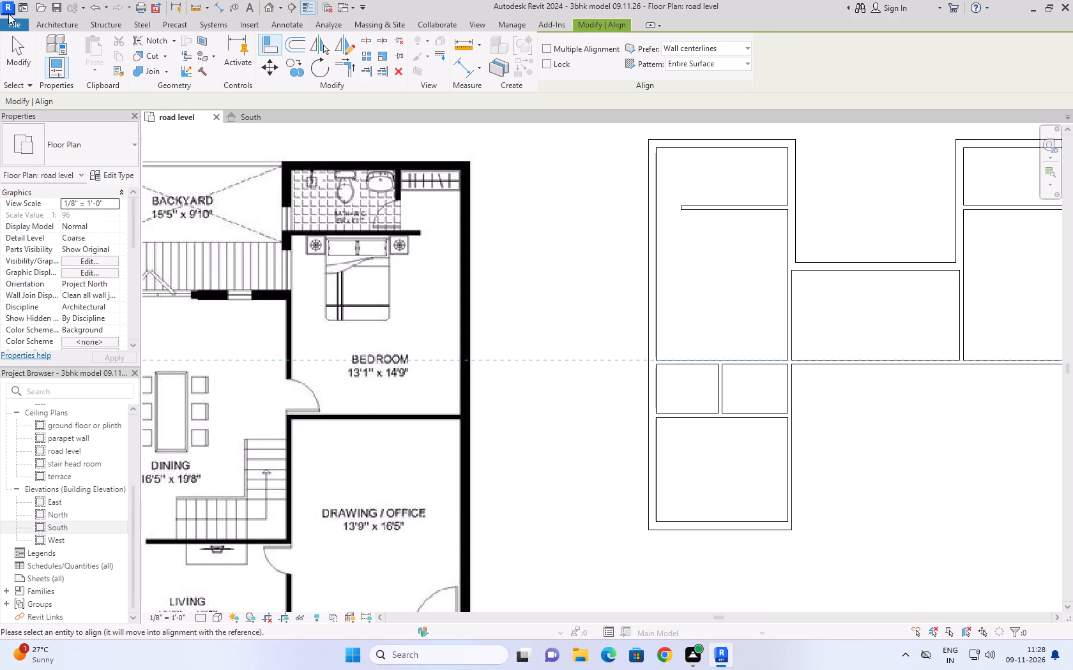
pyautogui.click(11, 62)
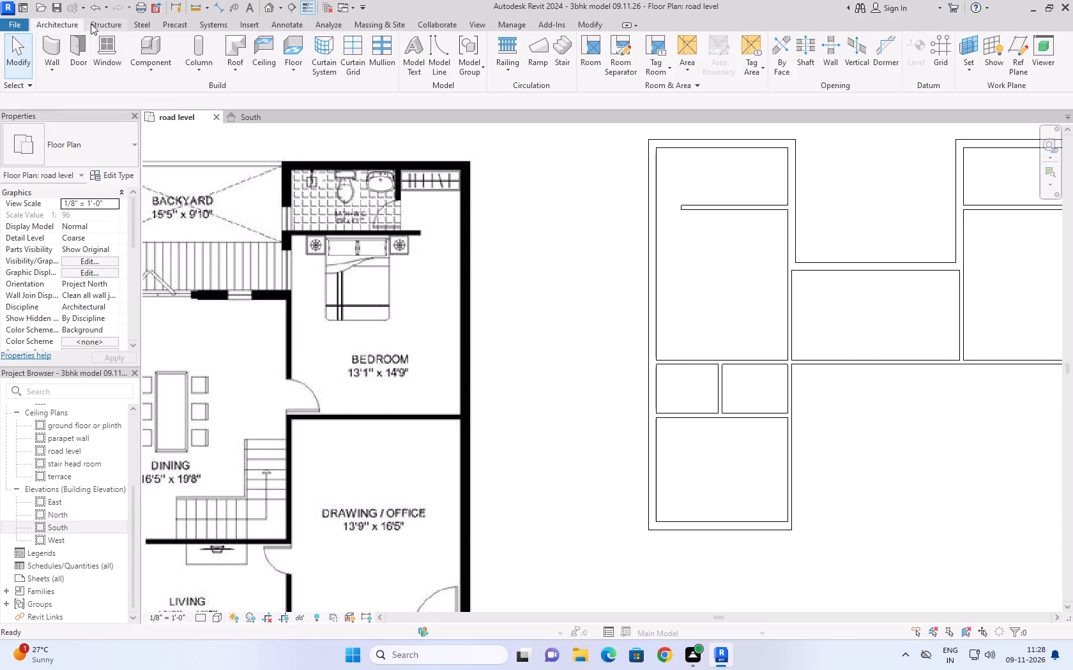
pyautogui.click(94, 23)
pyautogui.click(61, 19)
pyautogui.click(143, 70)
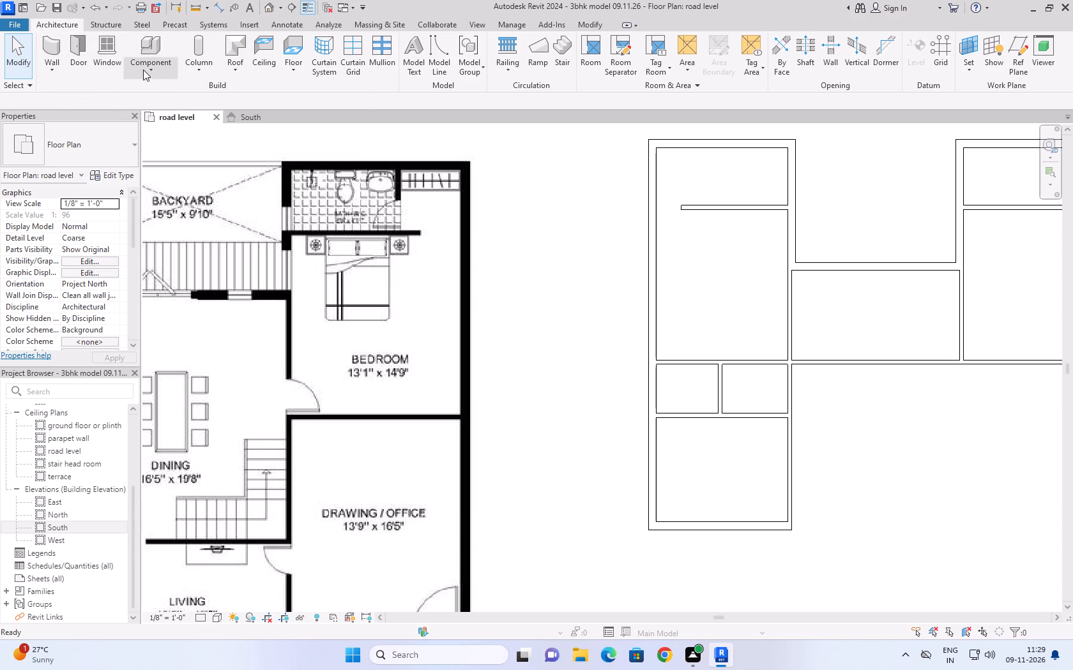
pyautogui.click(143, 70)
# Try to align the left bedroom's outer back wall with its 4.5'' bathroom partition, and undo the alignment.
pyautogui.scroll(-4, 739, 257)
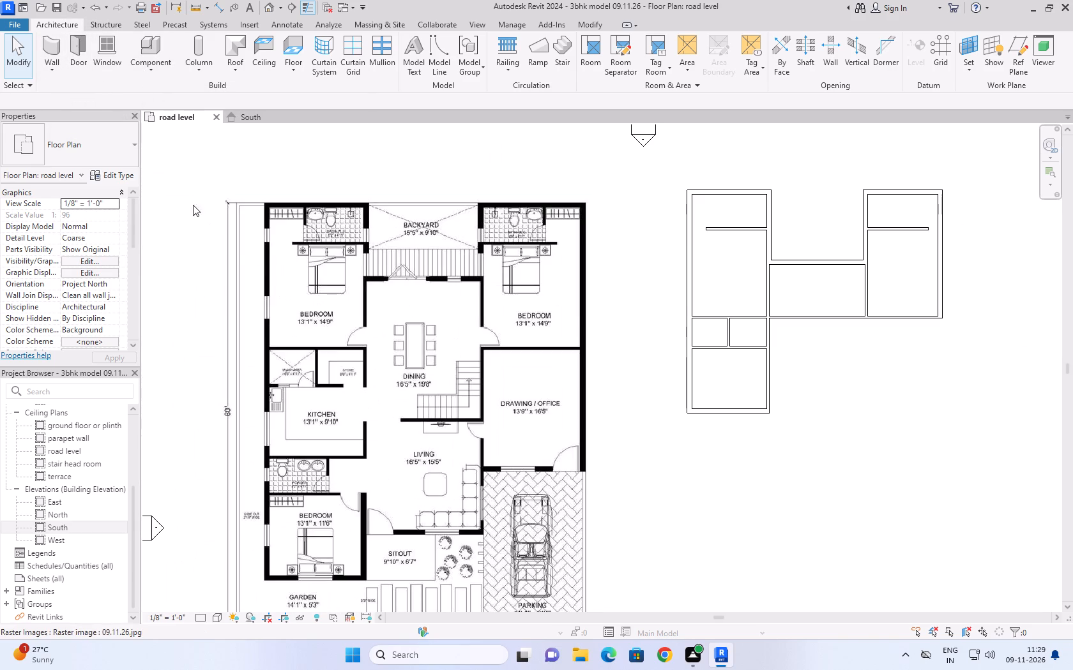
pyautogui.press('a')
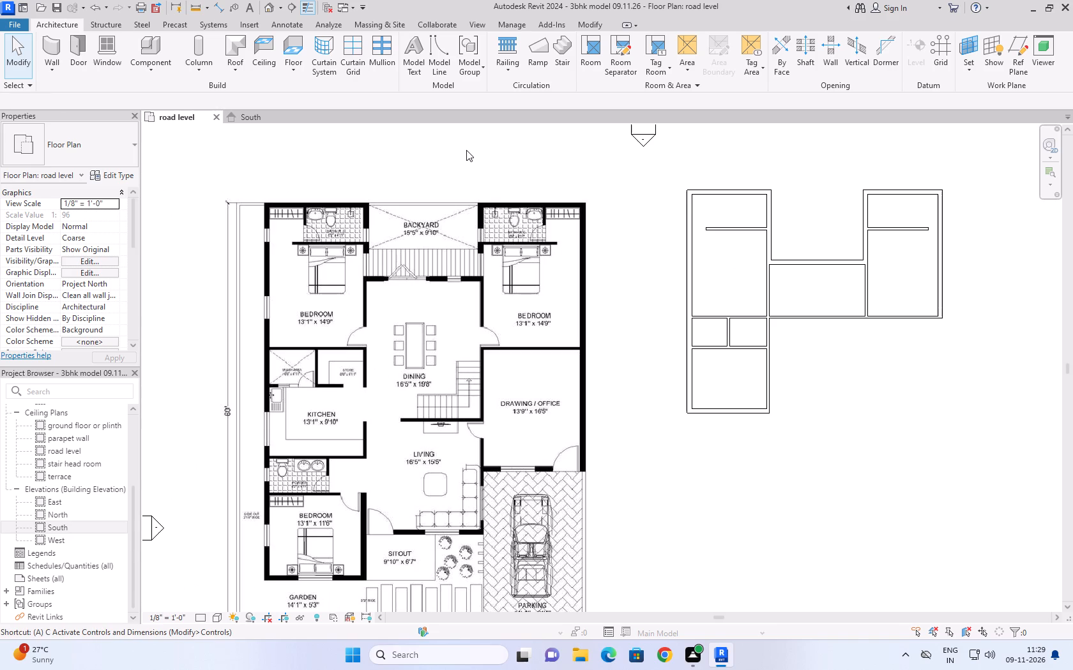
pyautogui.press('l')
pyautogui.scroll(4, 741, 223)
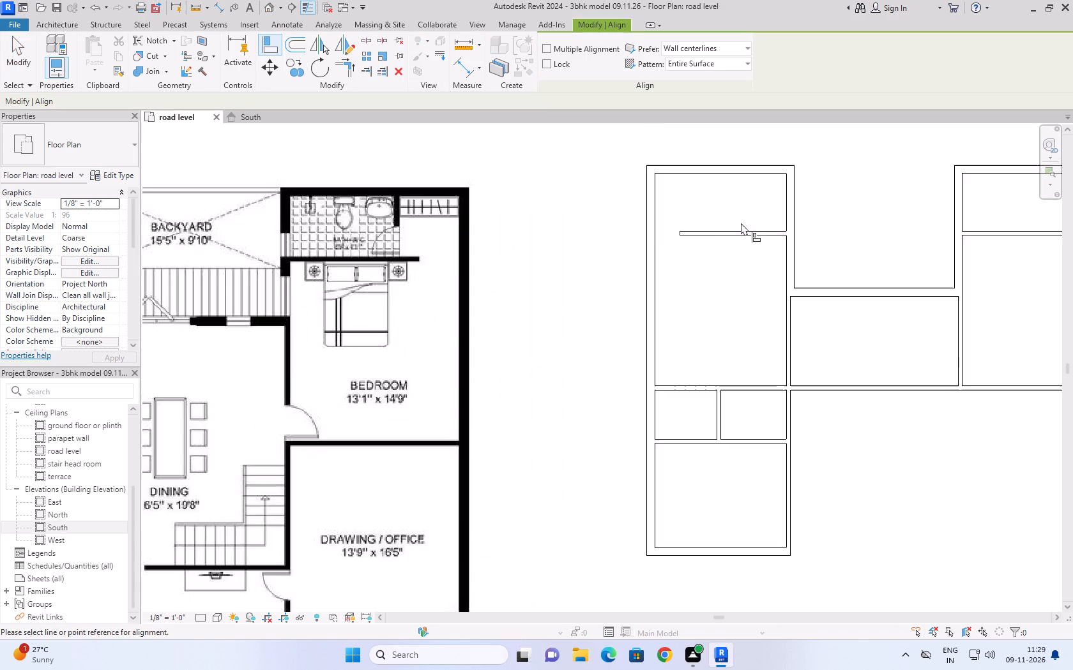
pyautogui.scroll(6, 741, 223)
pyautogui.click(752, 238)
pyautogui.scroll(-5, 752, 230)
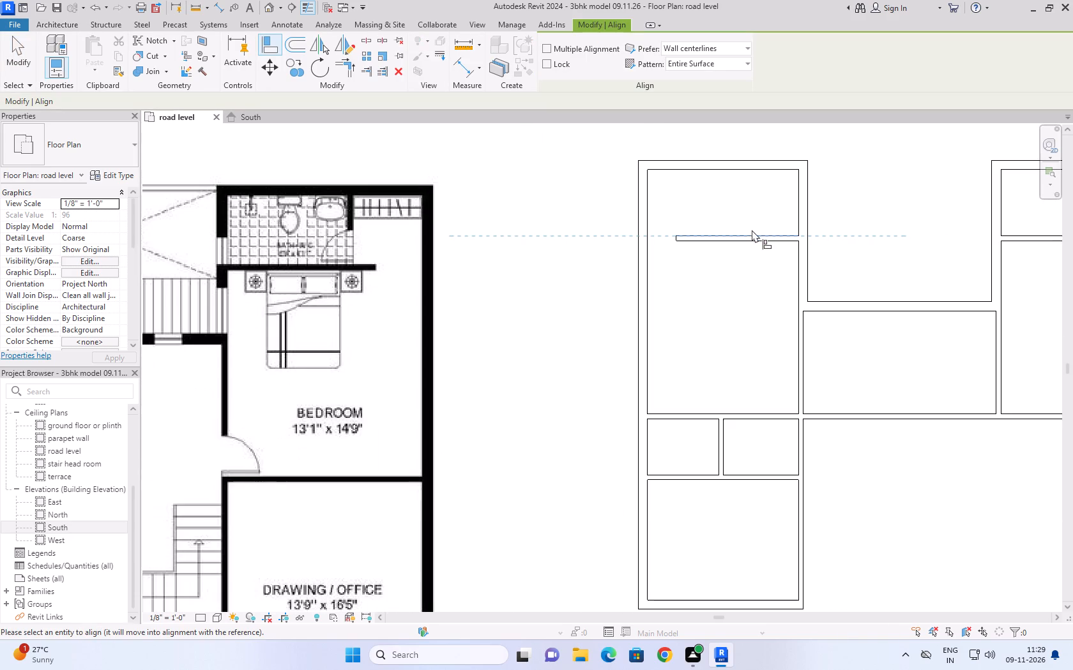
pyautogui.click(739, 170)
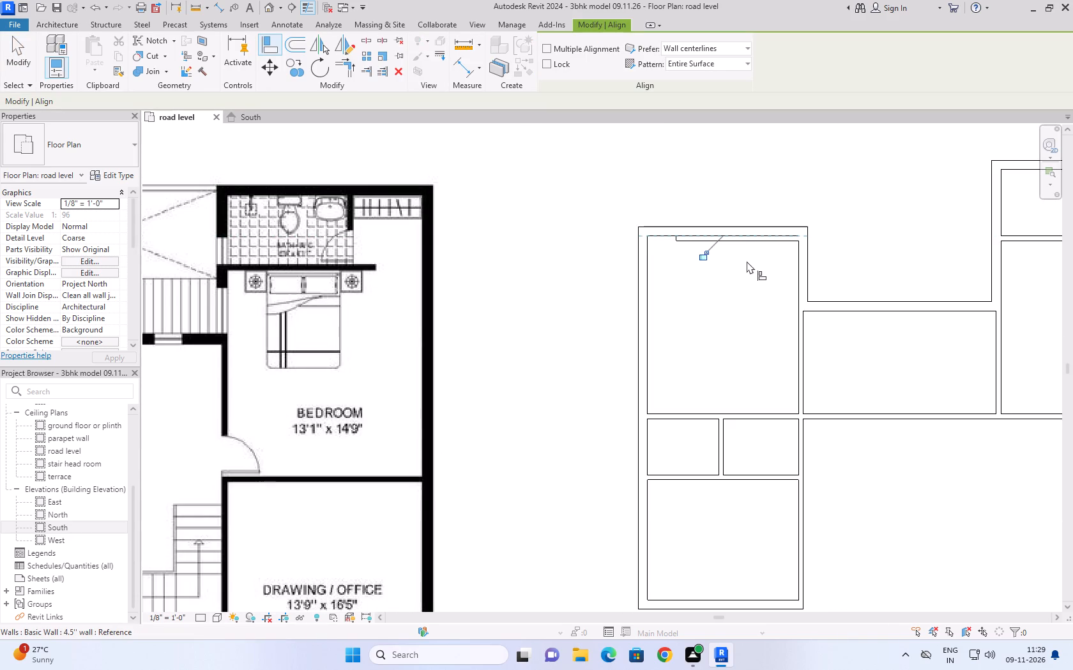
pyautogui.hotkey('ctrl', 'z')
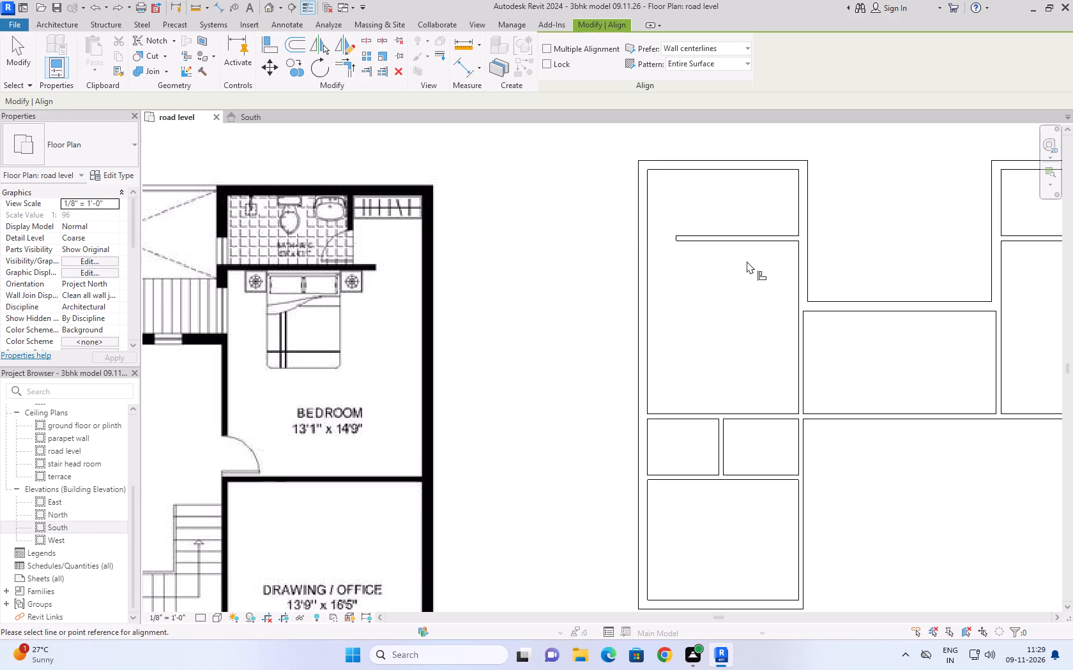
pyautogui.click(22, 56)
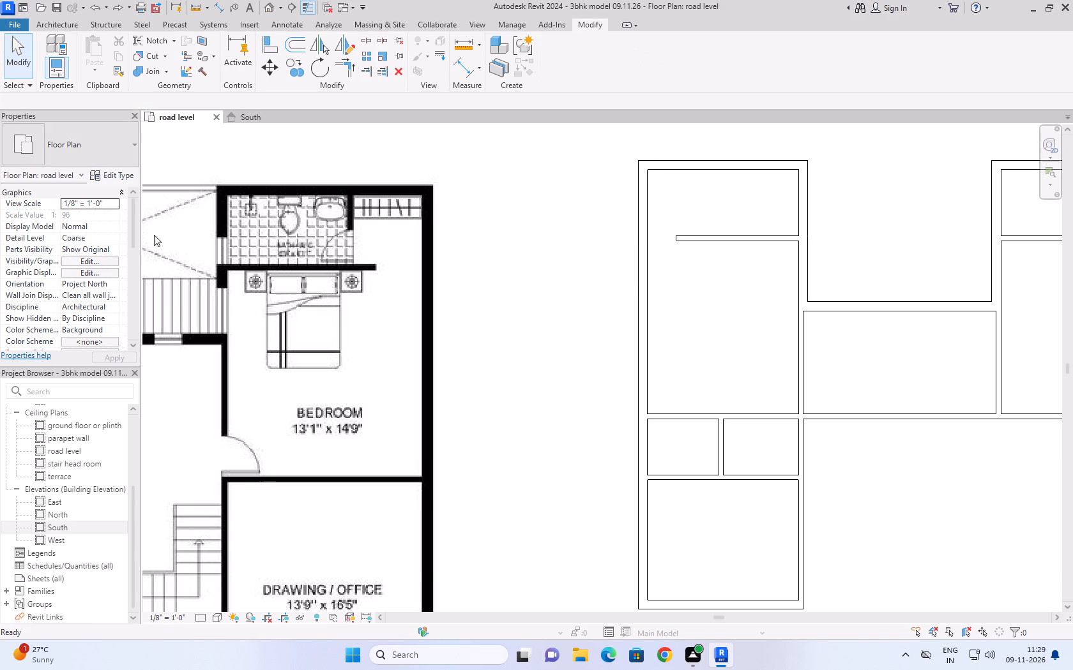
# Examine the modelled bedrooms, small rooms and backyard recess against the layout of the ground floor plan.
pyautogui.scroll(-5, 613, 343)
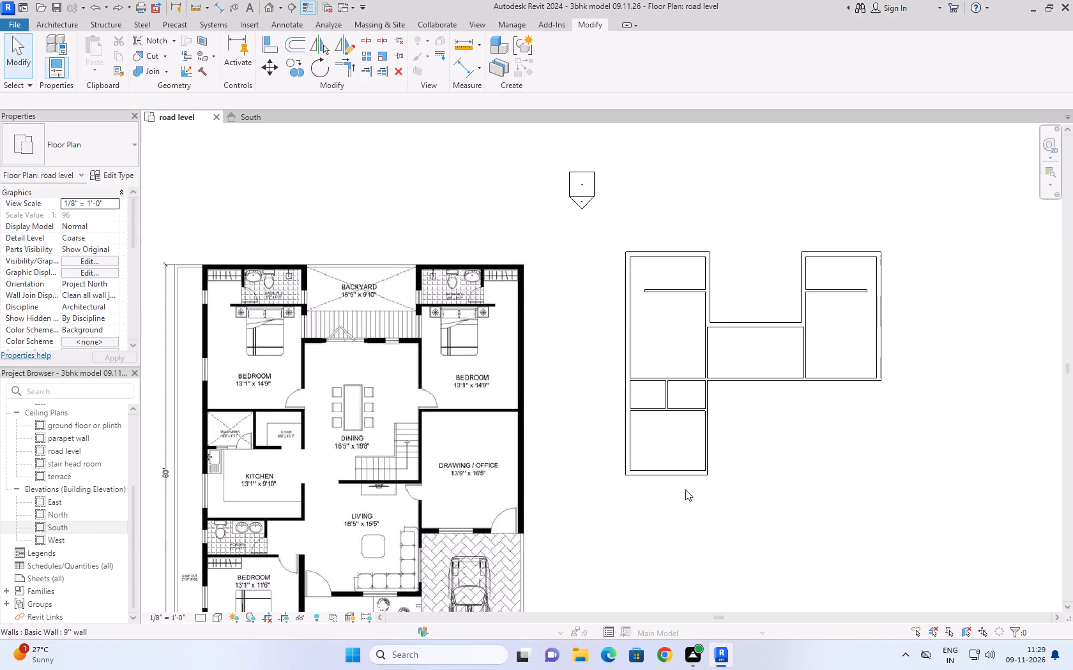
pyautogui.scroll(3, 657, 361)
pyautogui.scroll(-5, 740, 304)
pyautogui.scroll(3, 627, 271)
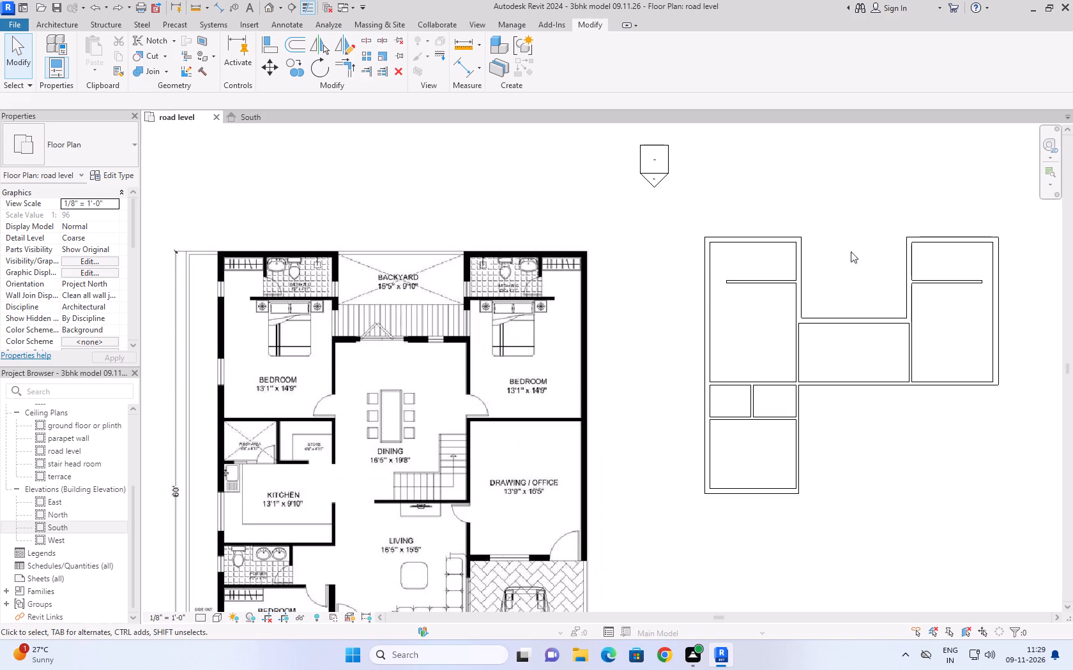
pyautogui.scroll(1, 796, 274)
pyautogui.scroll(-3, 643, 290)
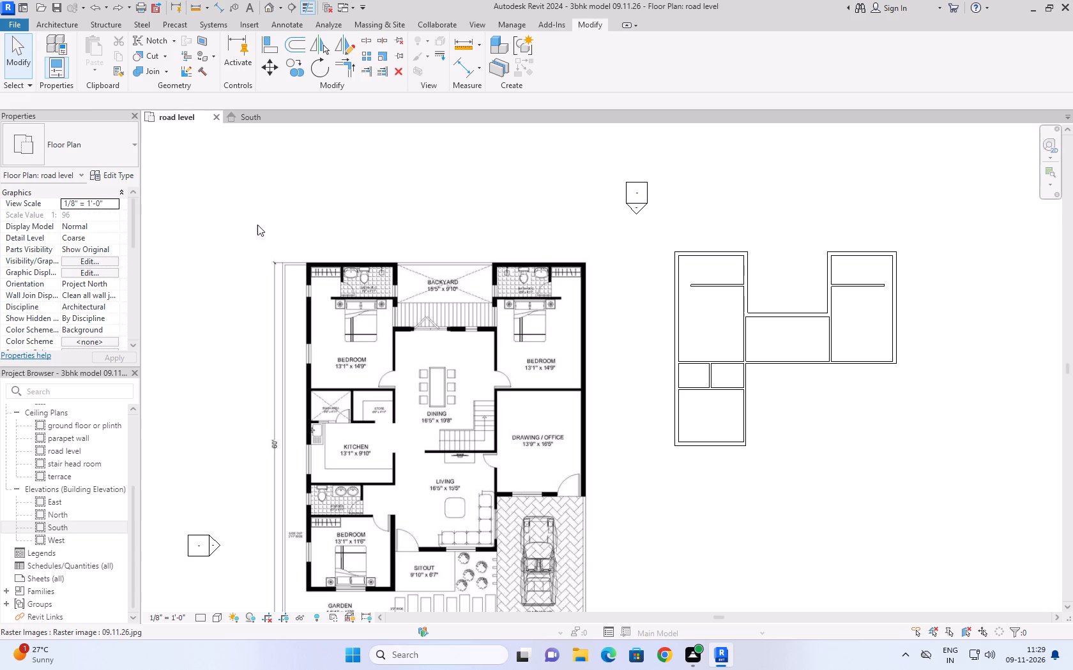
pyautogui.click(44, 31)
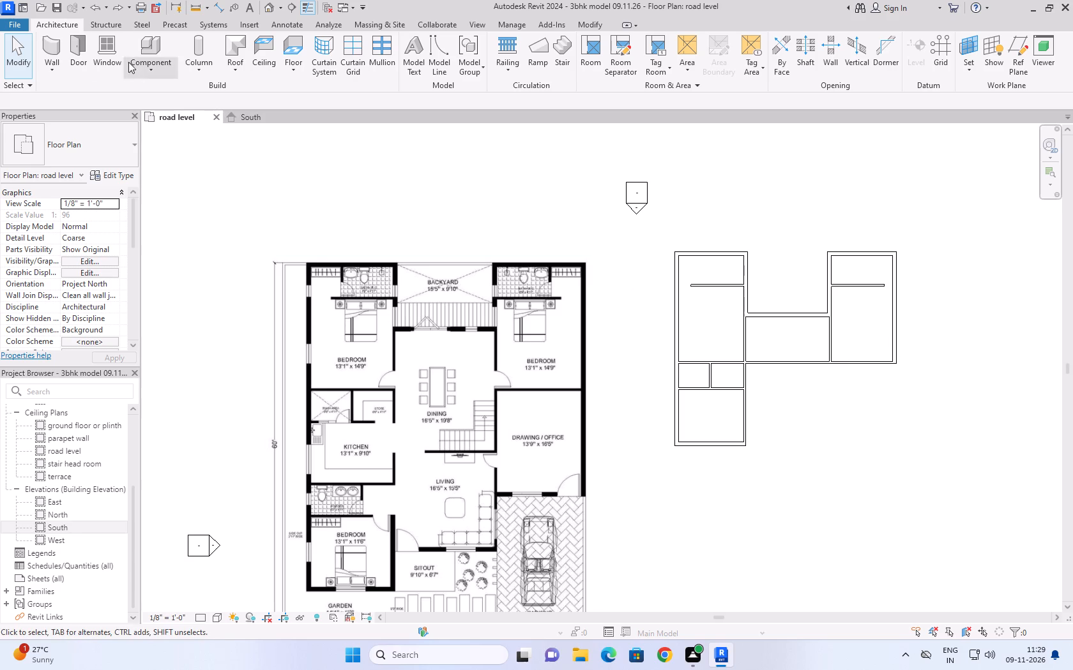
pyautogui.click(107, 25)
pyautogui.click(68, 28)
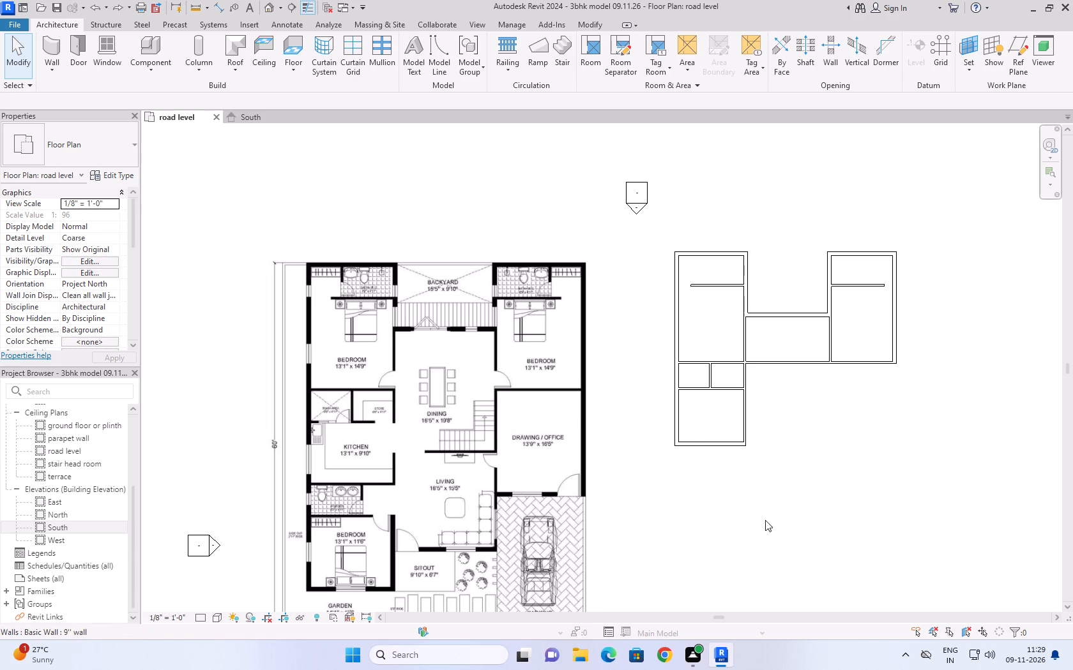
pyautogui.scroll(-4, 693, 429)
pyautogui.scroll(4, 588, 588)
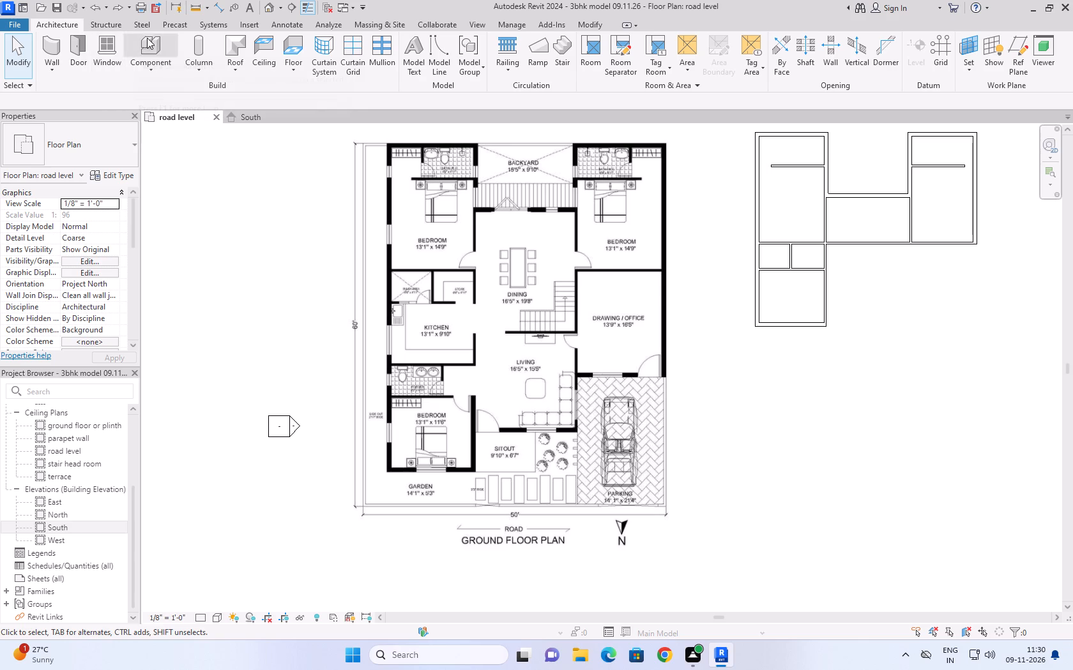
pyautogui.click(26, 48)
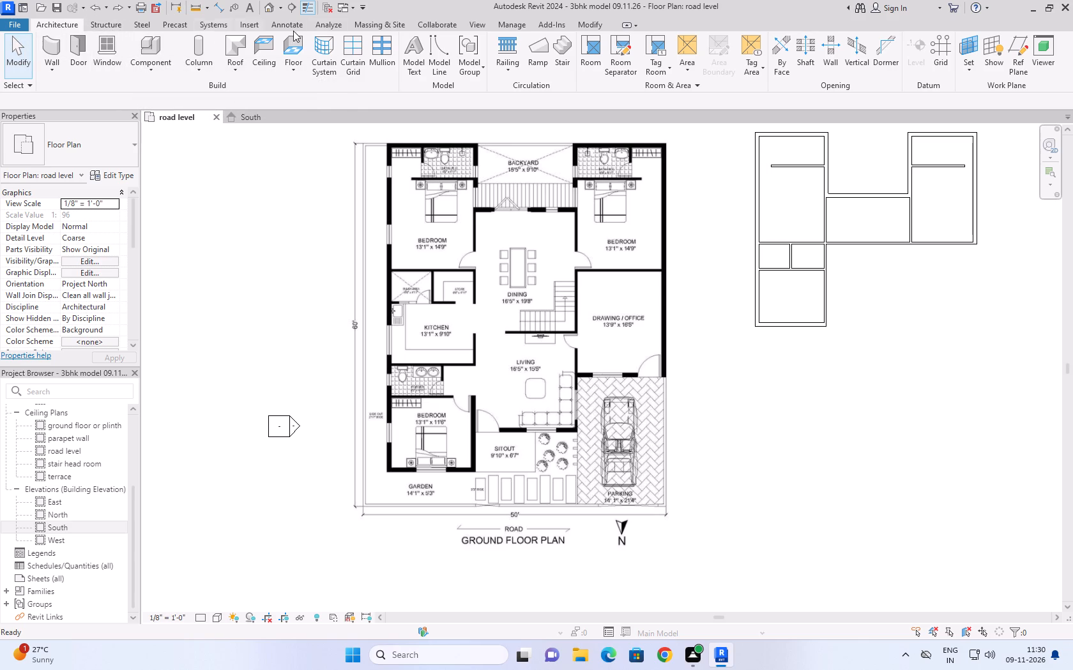
# Draw a horizontal model line about 15' long across the backyard recess, between the inner walls of the two bedrooms.
pyautogui.click(441, 53)
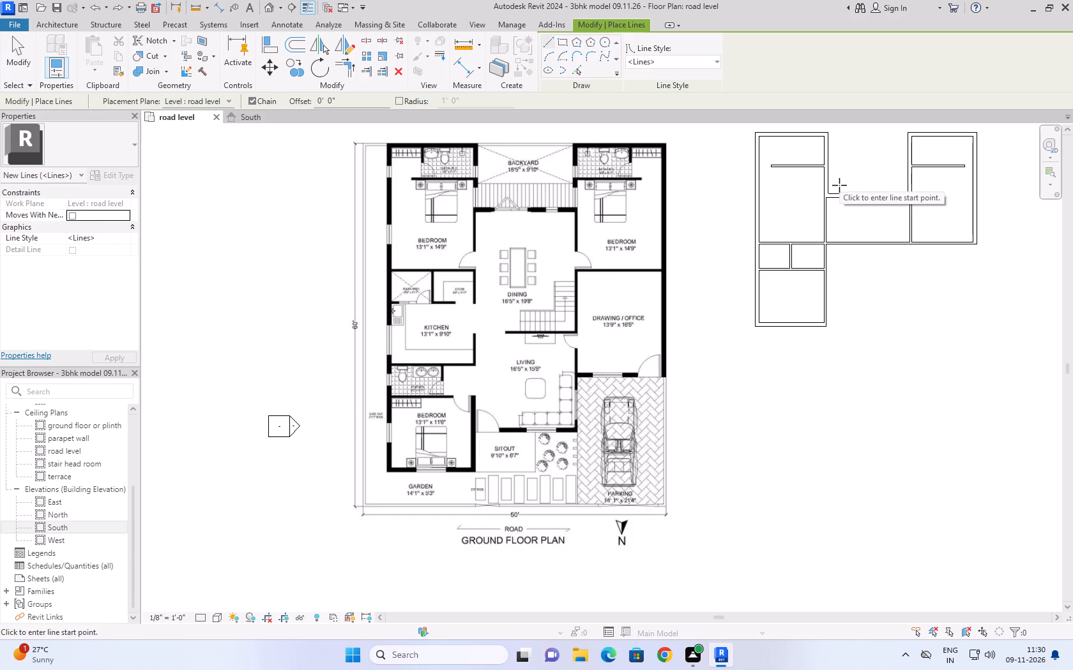
pyautogui.scroll(6, 832, 175)
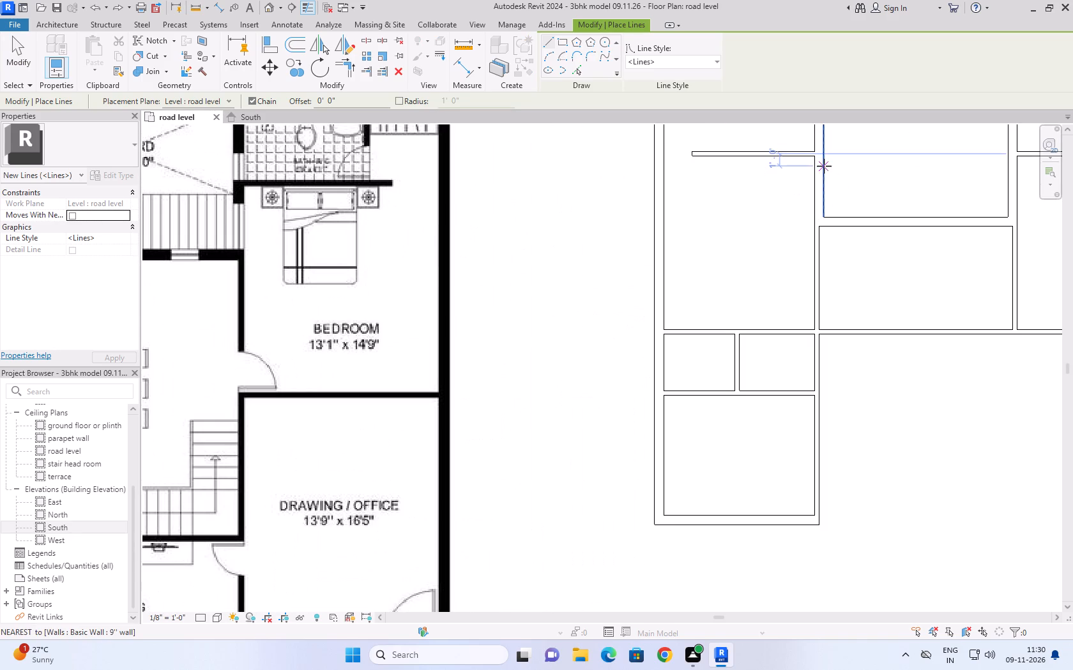
pyautogui.click(823, 165)
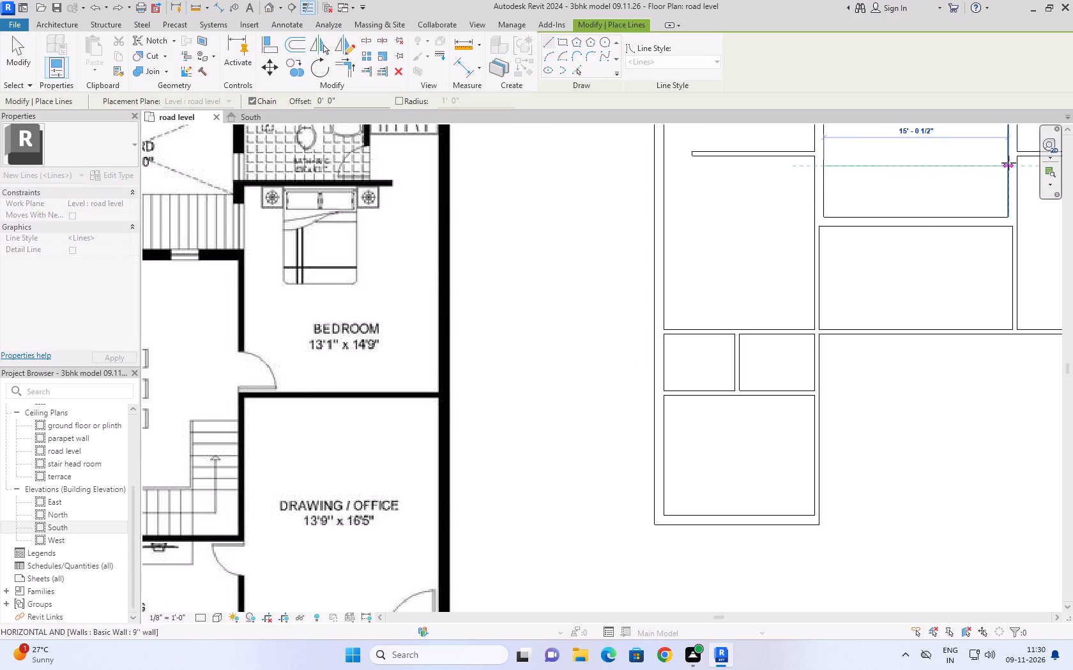
pyautogui.click(1008, 163)
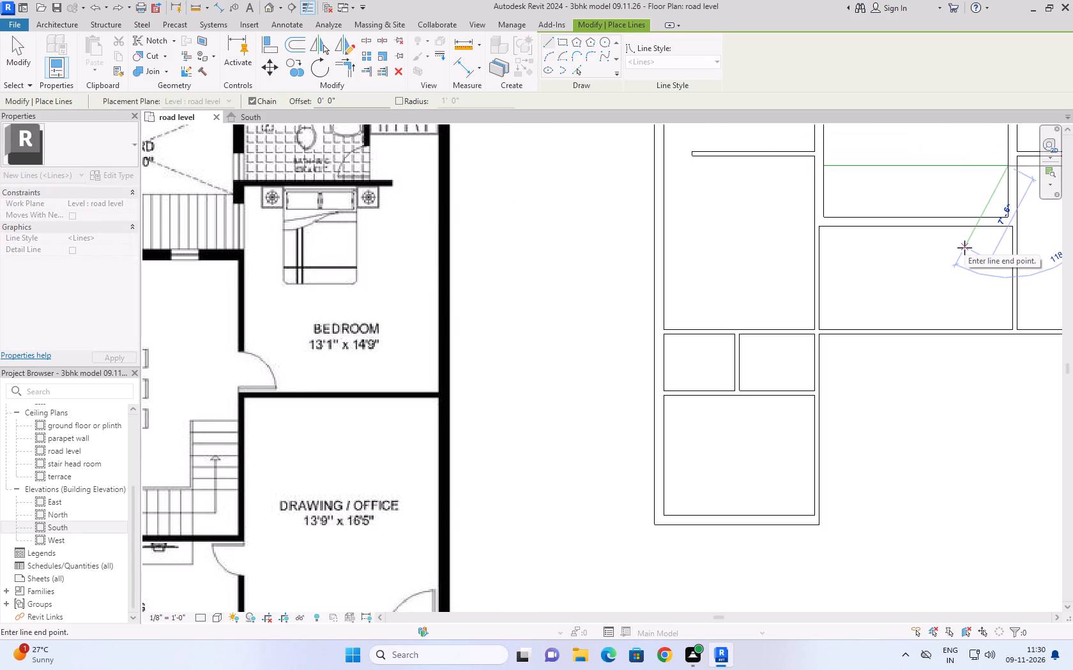
pyautogui.press('F2')
pyautogui.press('F2')
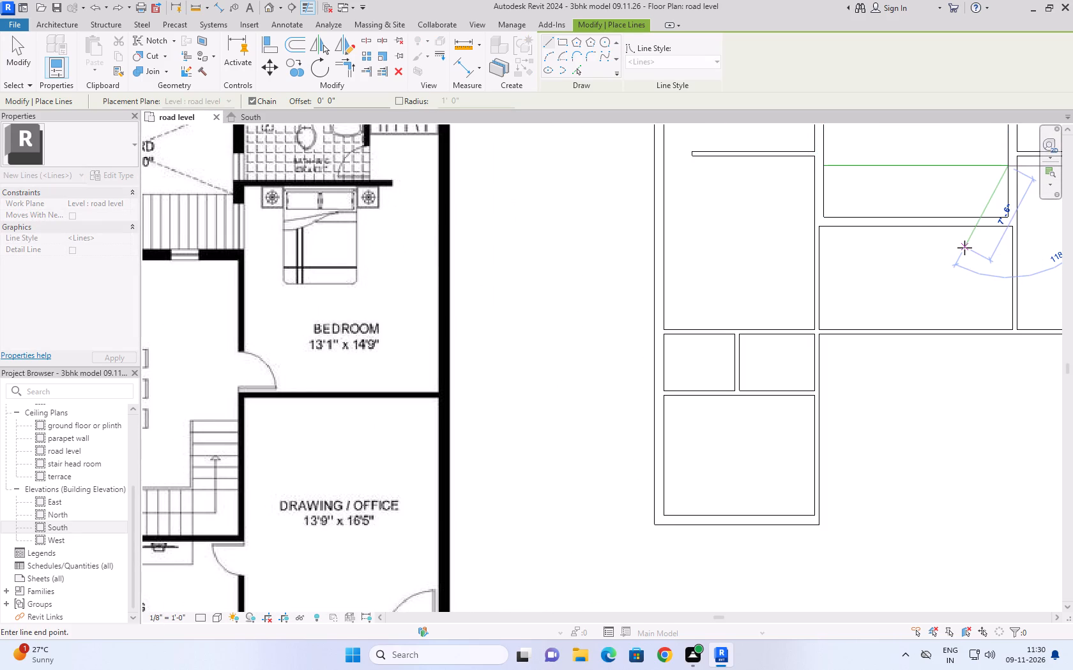
pyautogui.press('F1')
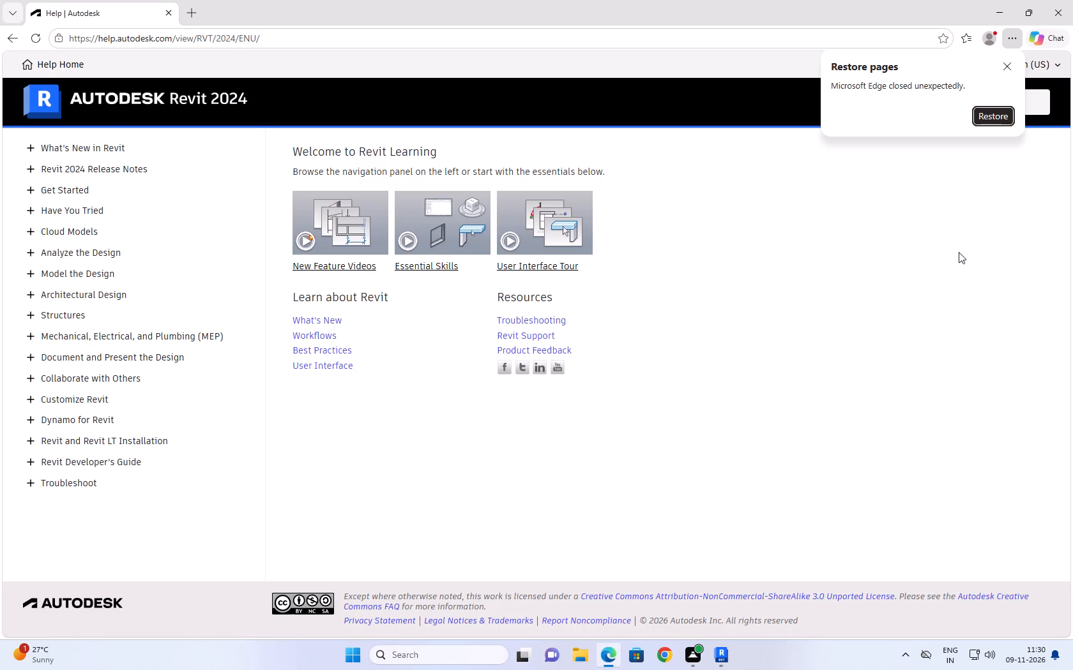
pyautogui.scroll(-5, 850, 300)
pyautogui.click(1061, 20)
pyautogui.scroll(-4, 703, 297)
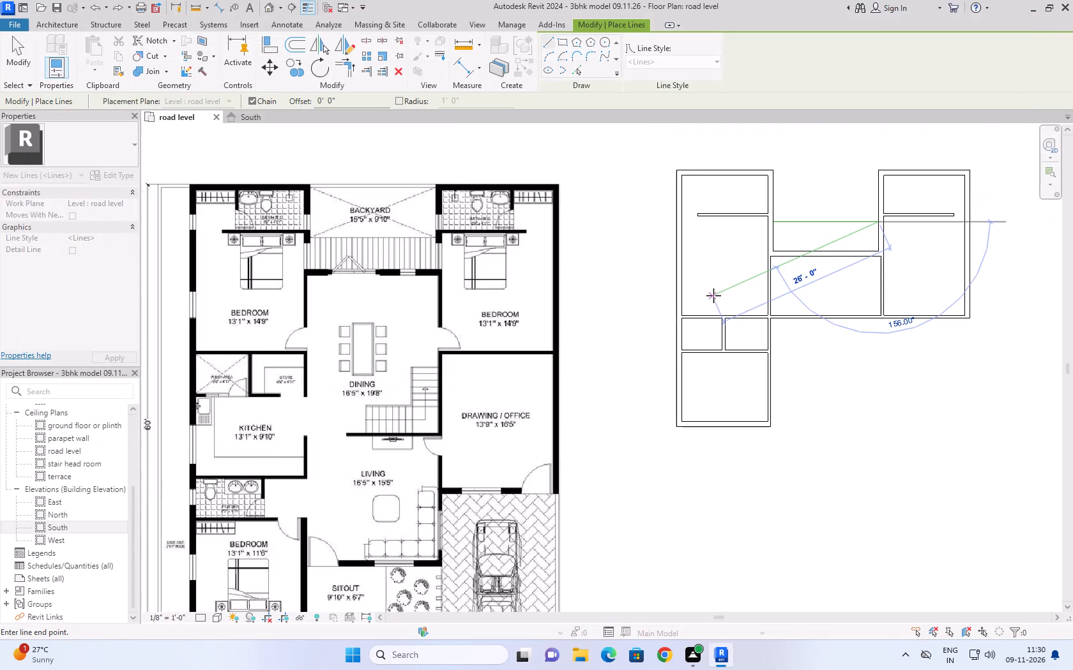
pyautogui.press('Escape')
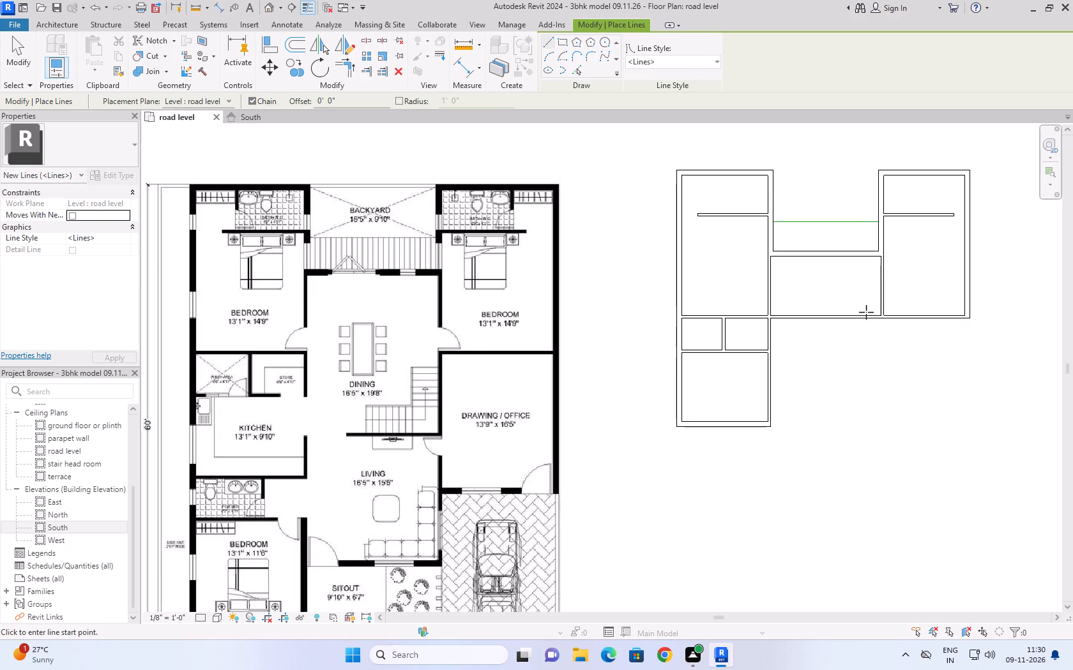
# Examine the backyard line and the overall modelled wall layout beside the full ground floor plan.
pyautogui.scroll(2, 819, 200)
pyautogui.scroll(-1, 819, 200)
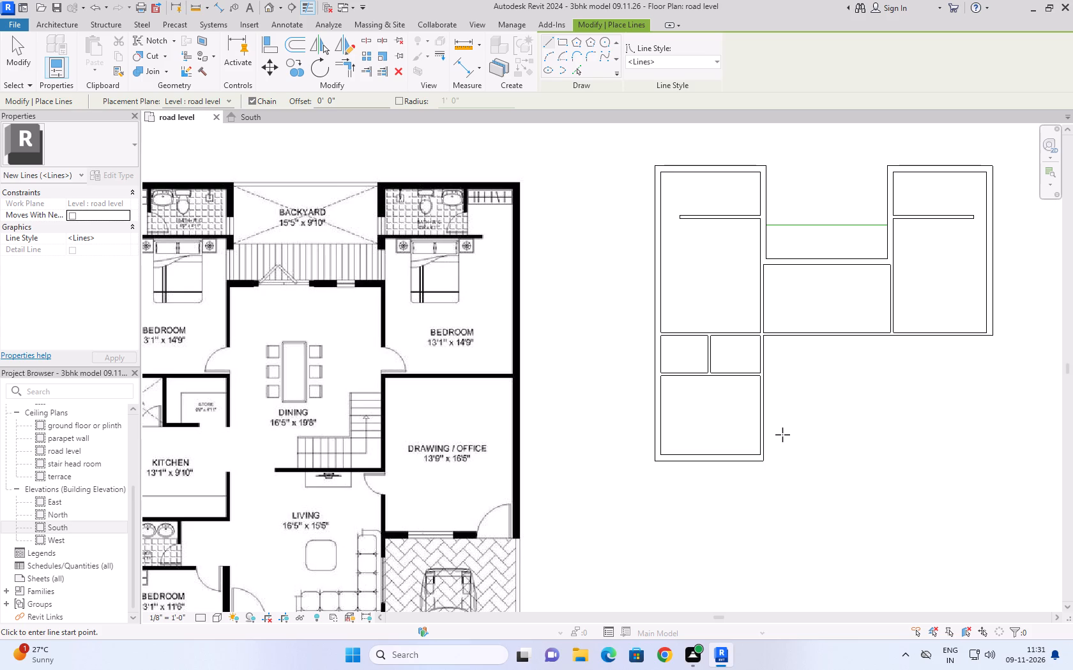
pyautogui.scroll(-6, 841, 433)
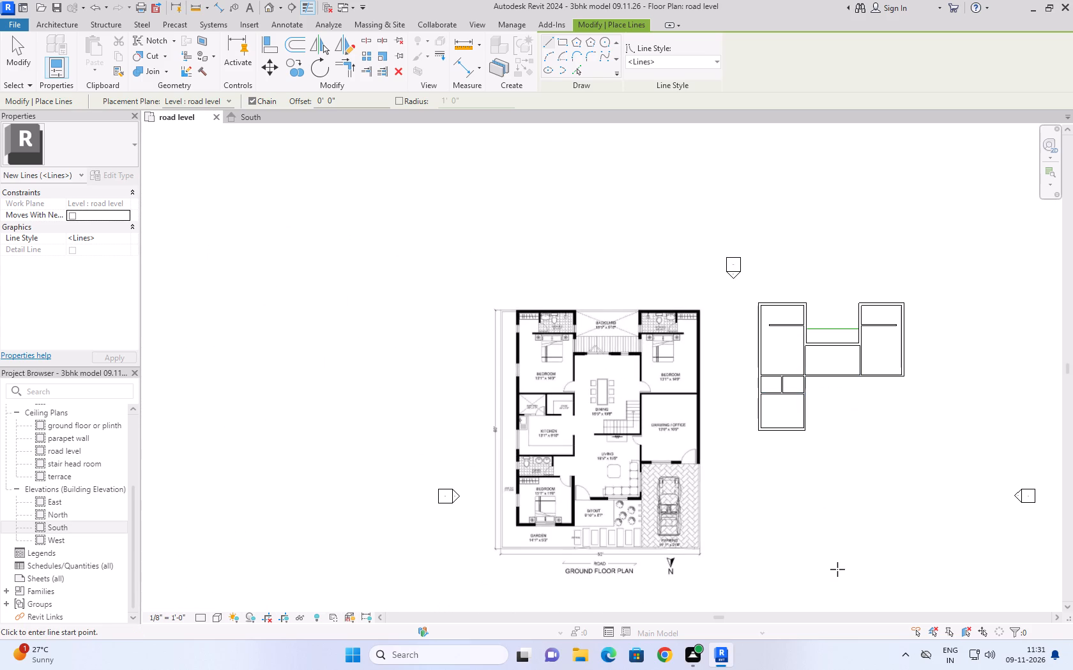
pyautogui.scroll(3, 837, 569)
pyautogui.moveTo(842, 525); pyautogui.dragTo(721, 493, button='middle')
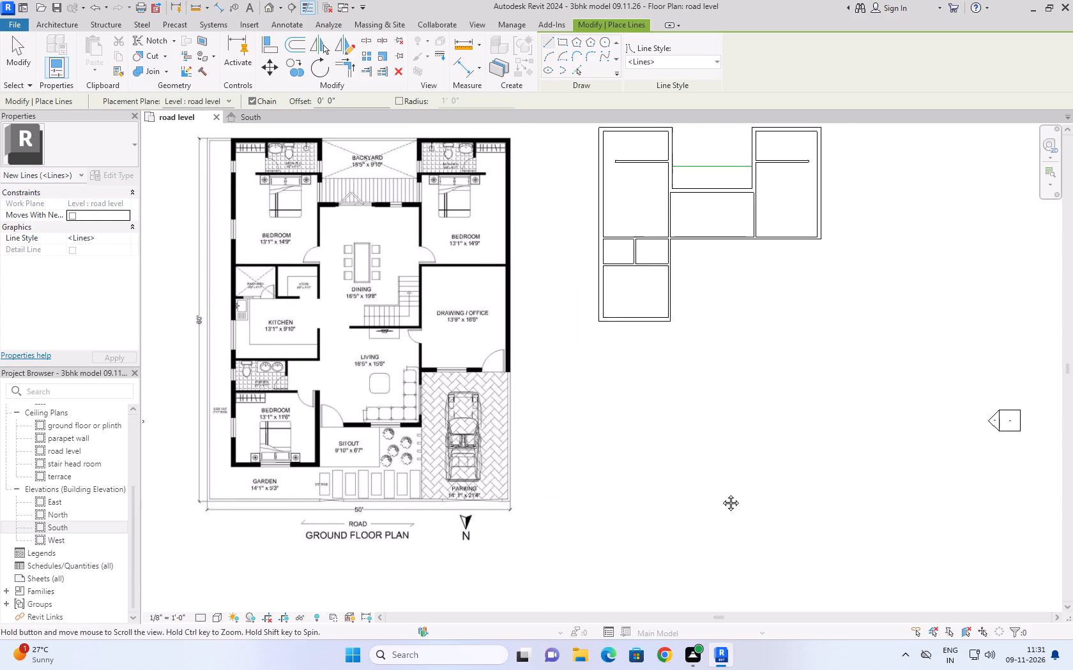
pyautogui.moveTo(721, 493); pyautogui.dragTo(720, 513, button='middle')
pyautogui.scroll(-2, 720, 513)
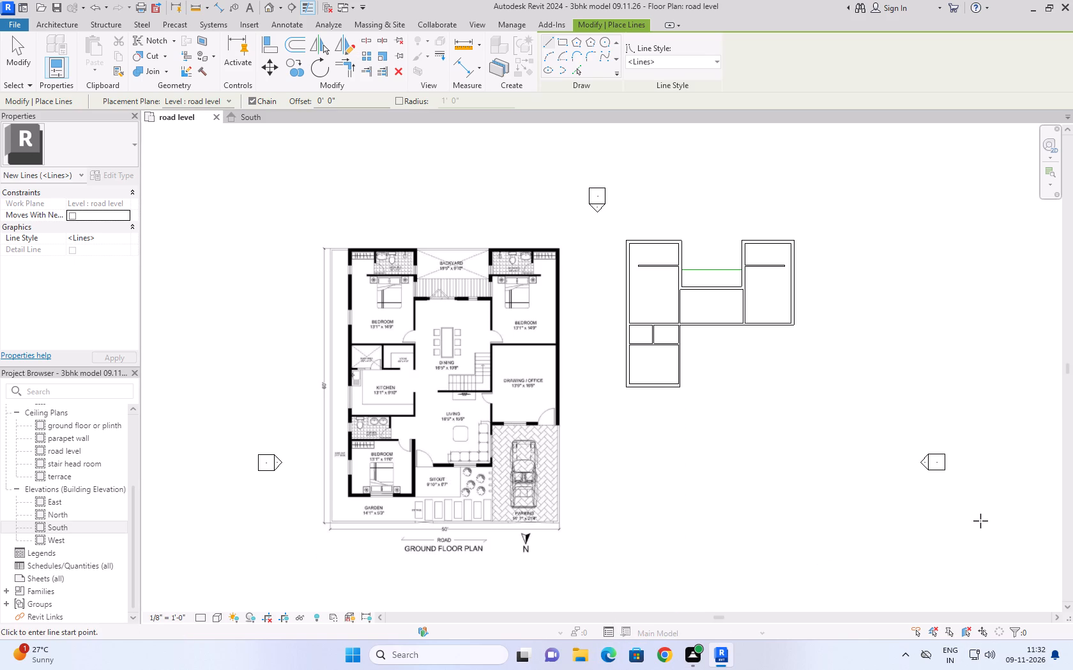
# Examine the ground floor plan's kitchen, front bedroom, sitout and garden area against the rooms modelled so far.
pyautogui.scroll(4, 705, 269)
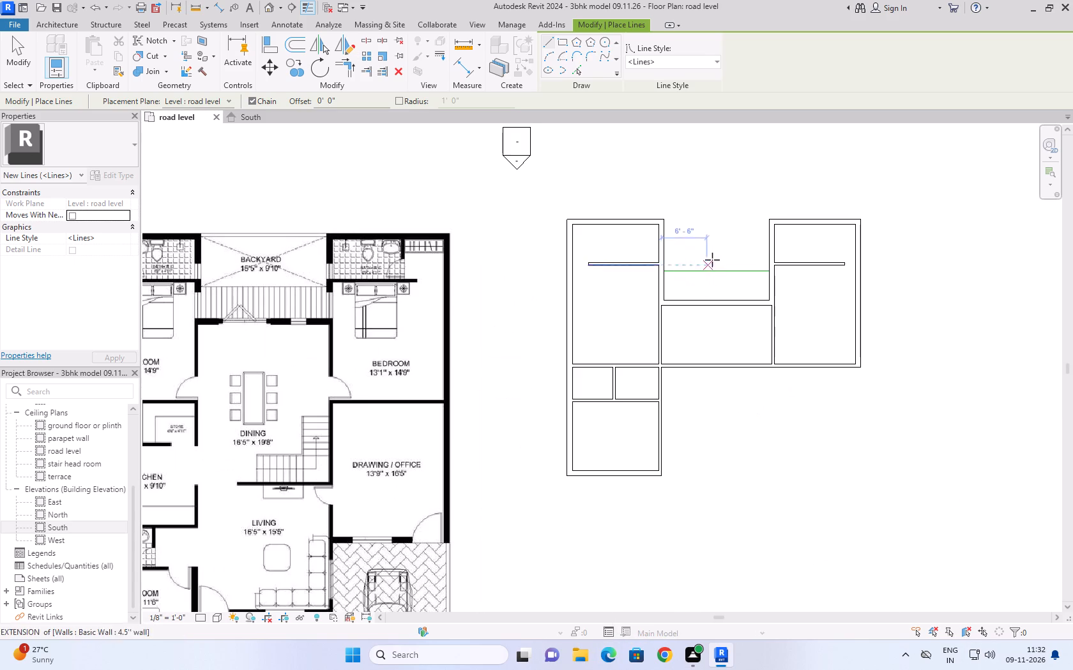
pyautogui.scroll(-2, 747, 157)
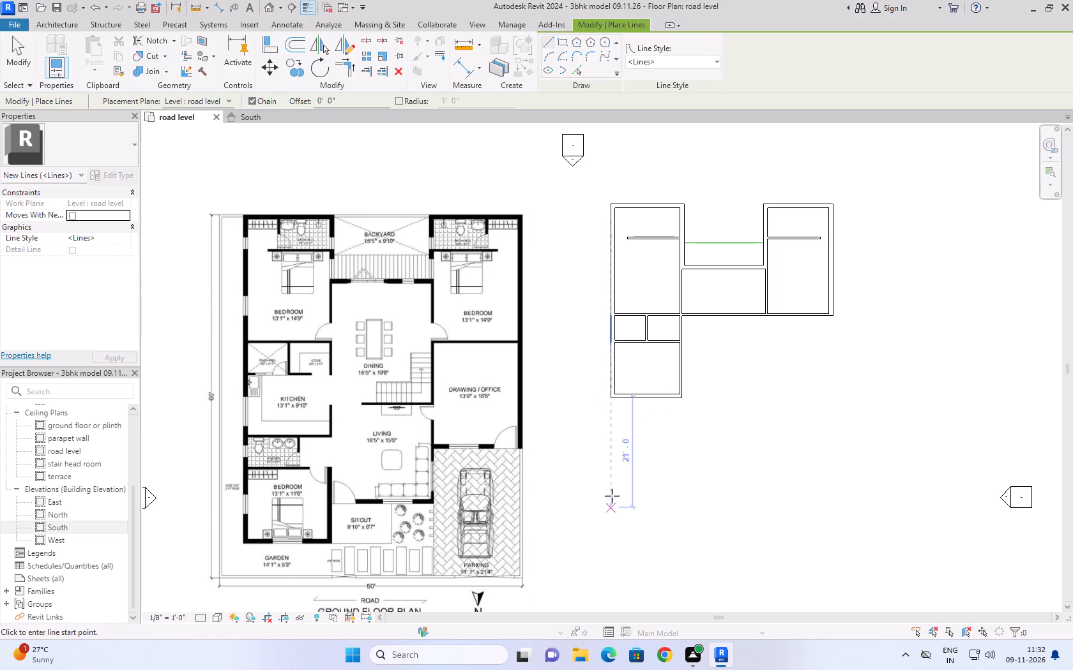
pyautogui.scroll(-2, 569, 338)
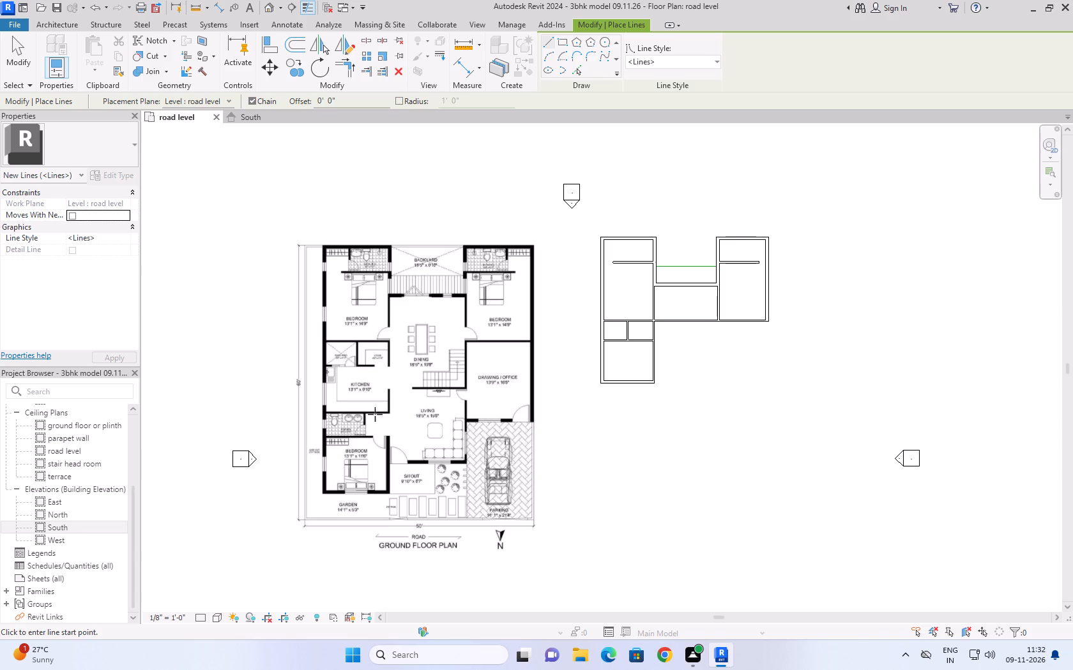
pyautogui.scroll(3, 347, 428)
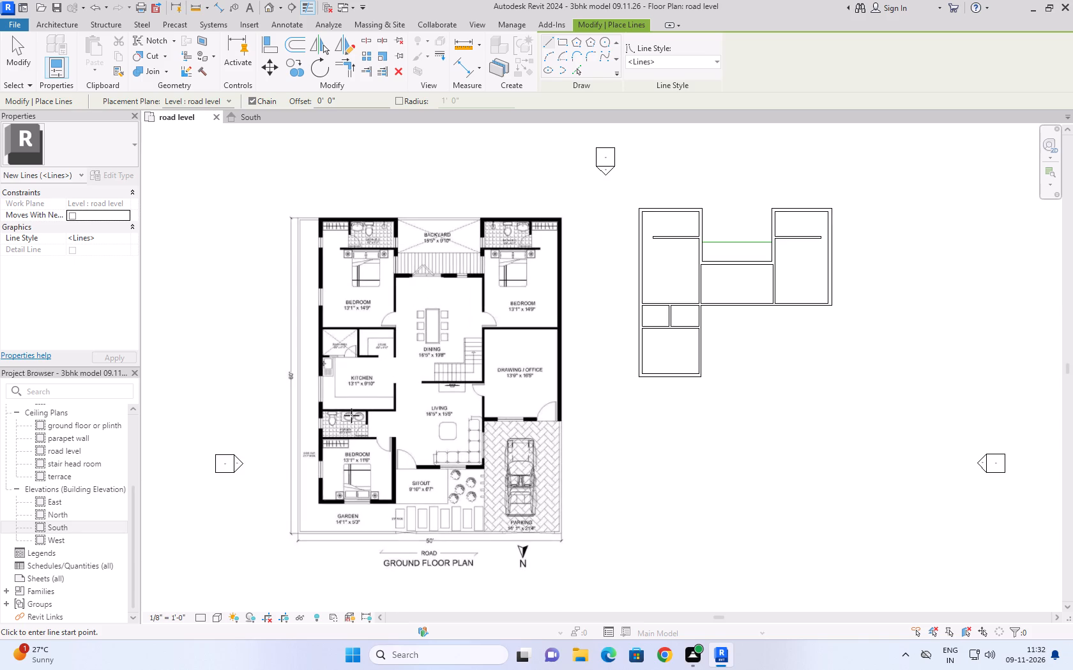
pyautogui.scroll(2, 351, 415)
pyautogui.scroll(-7, 351, 415)
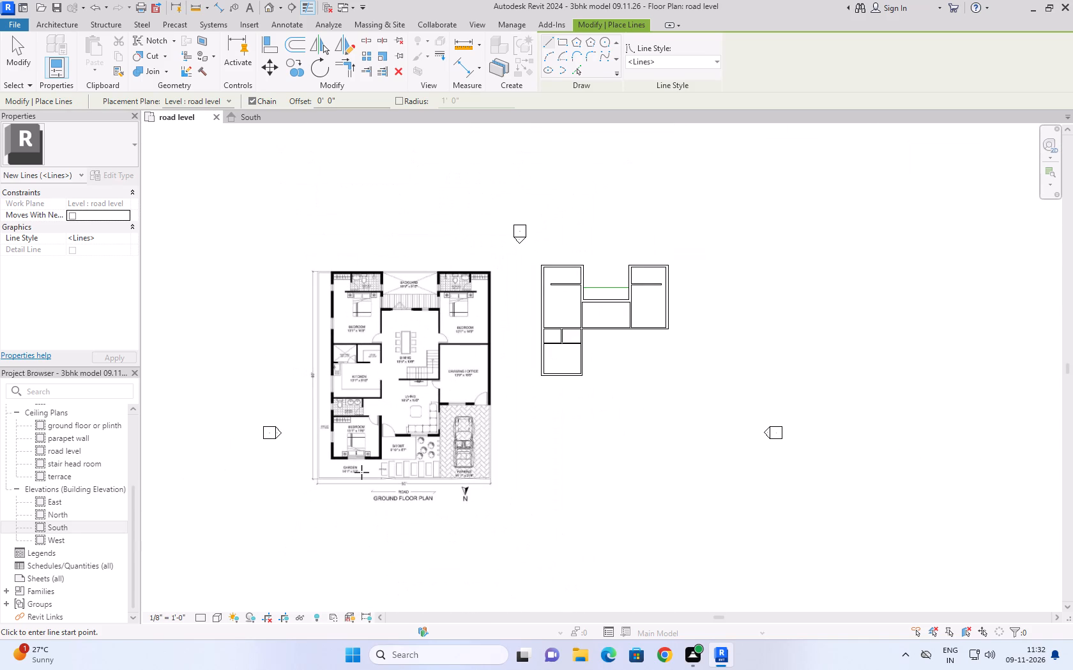
pyautogui.scroll(5, 370, 469)
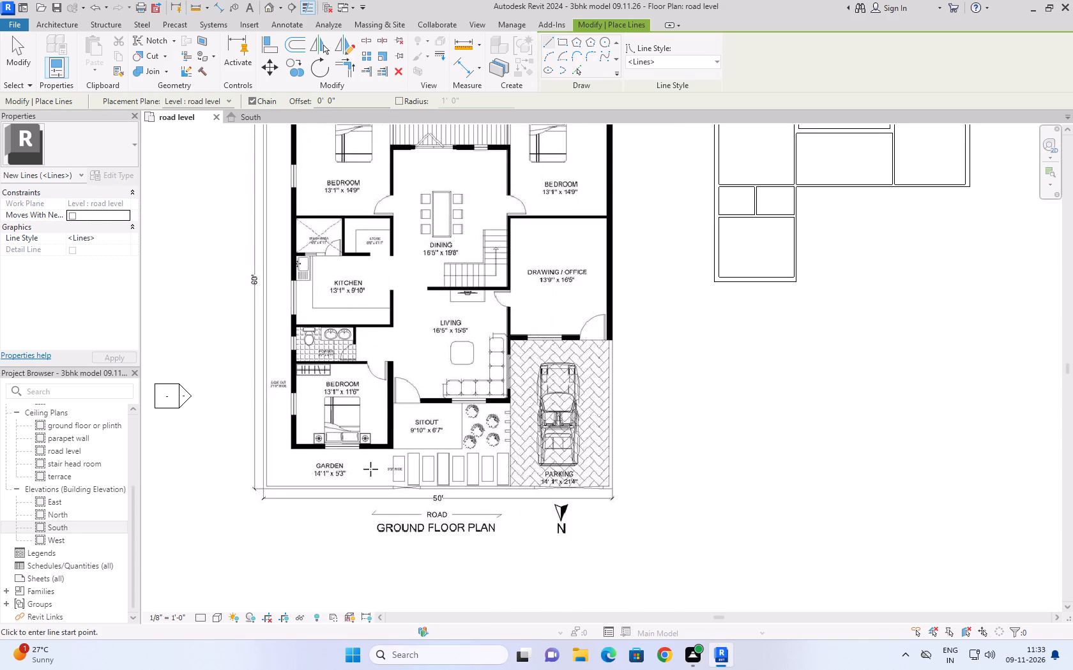
pyautogui.scroll(-3, 370, 469)
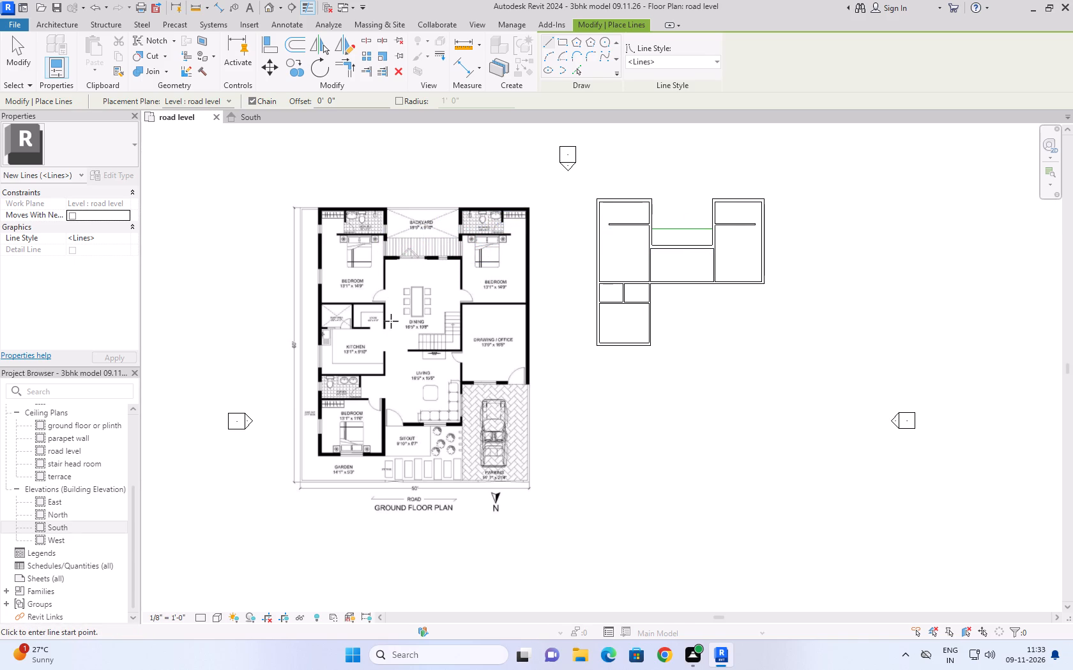
pyautogui.scroll(-3, 402, 339)
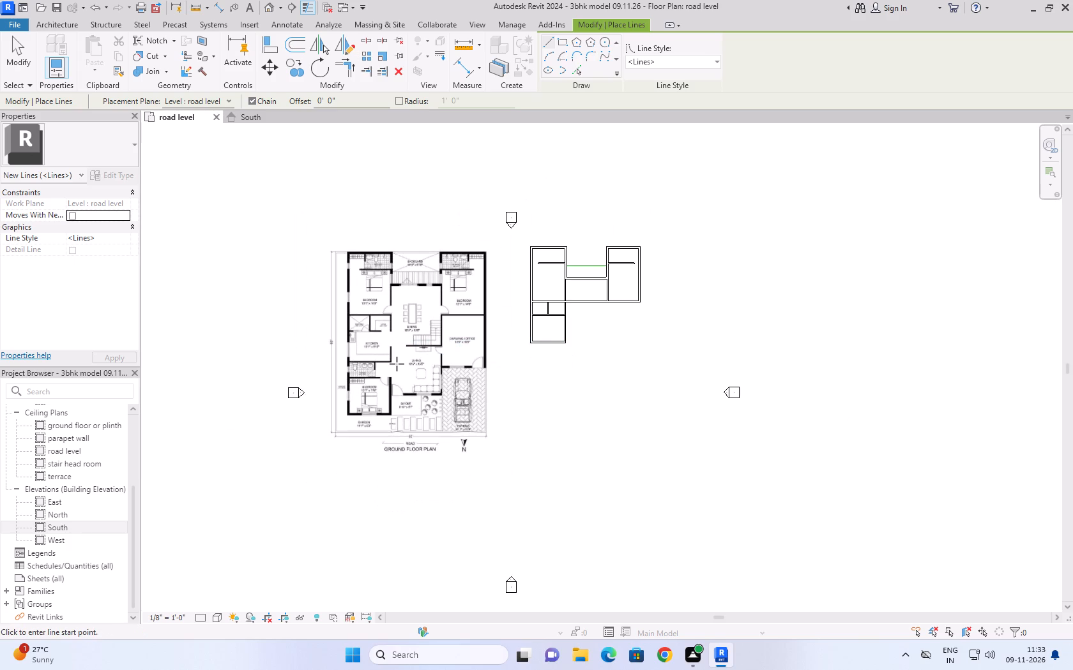
pyautogui.scroll(4, 397, 368)
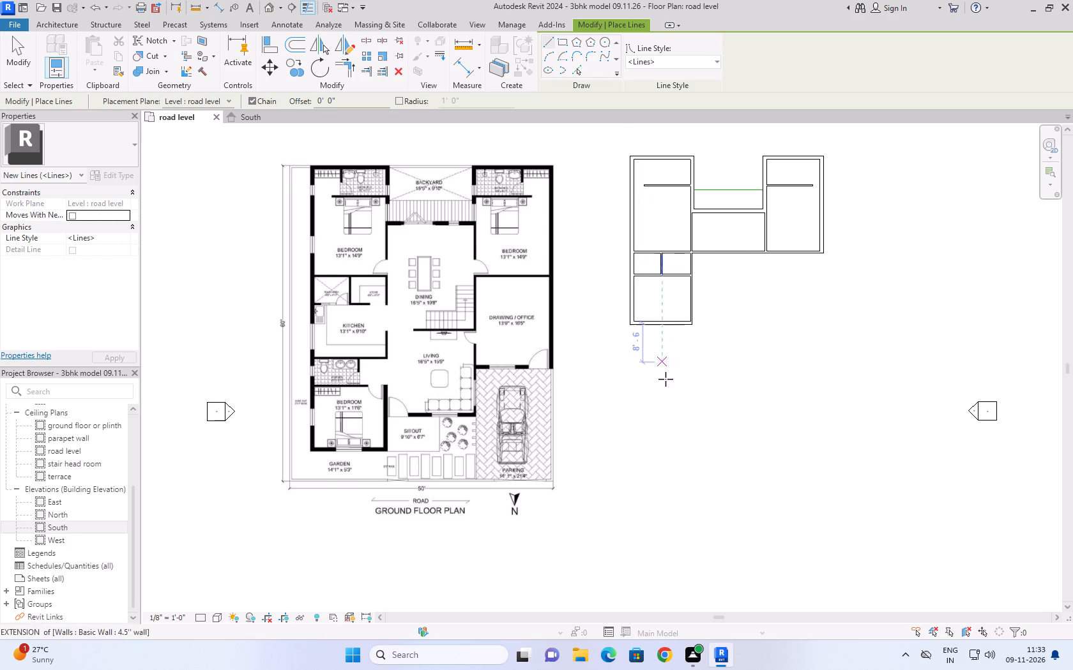
pyautogui.scroll(2, 667, 383)
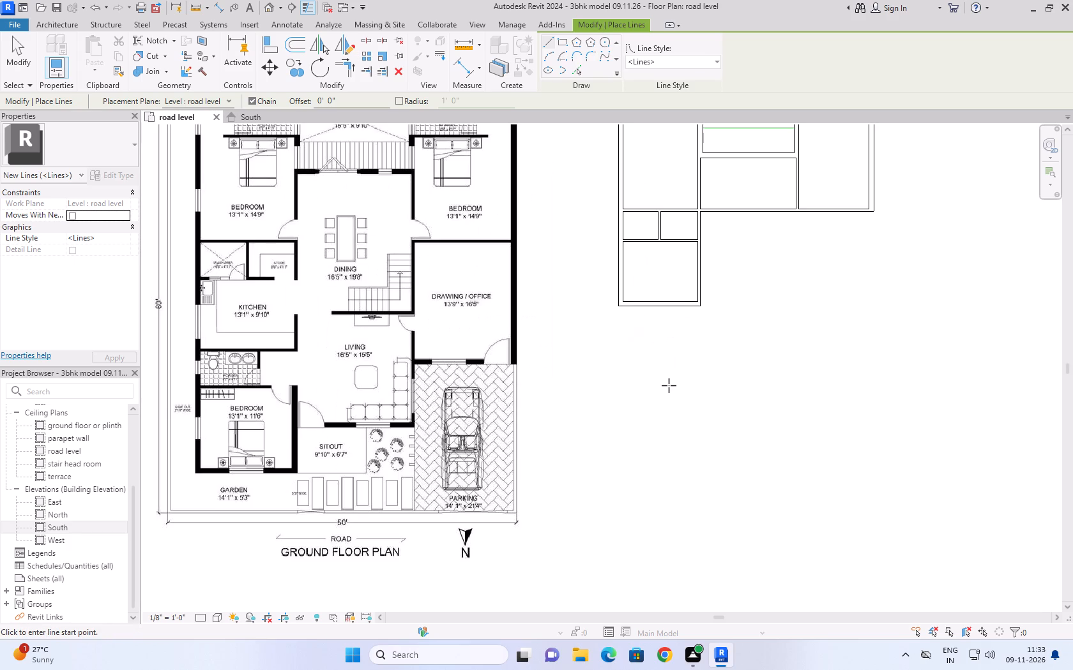
pyautogui.scroll(-1, 647, 375)
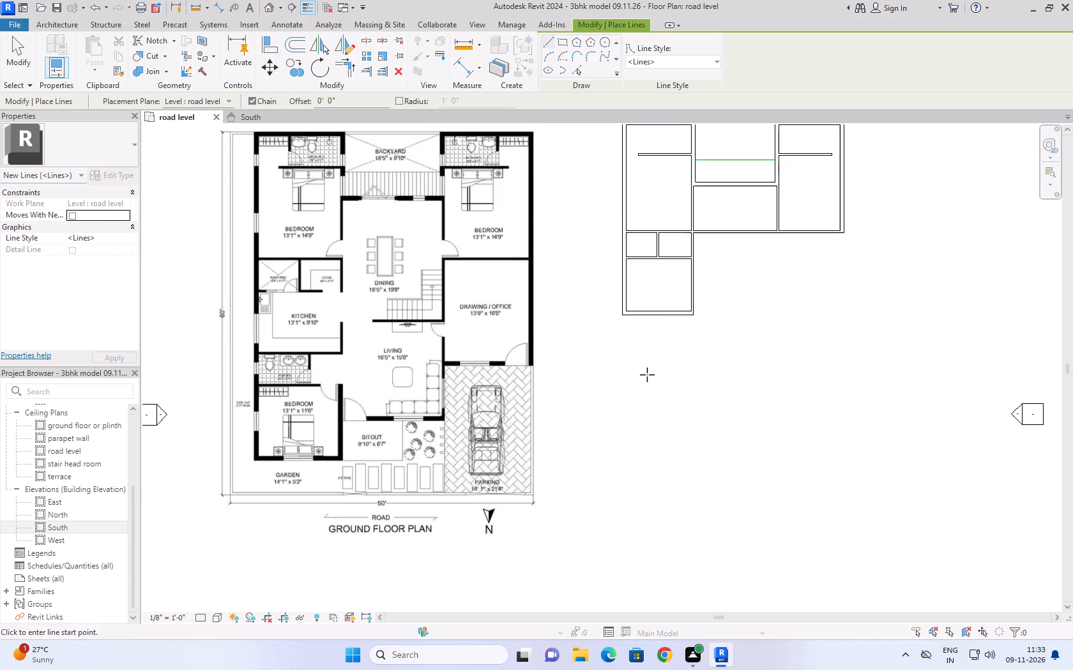
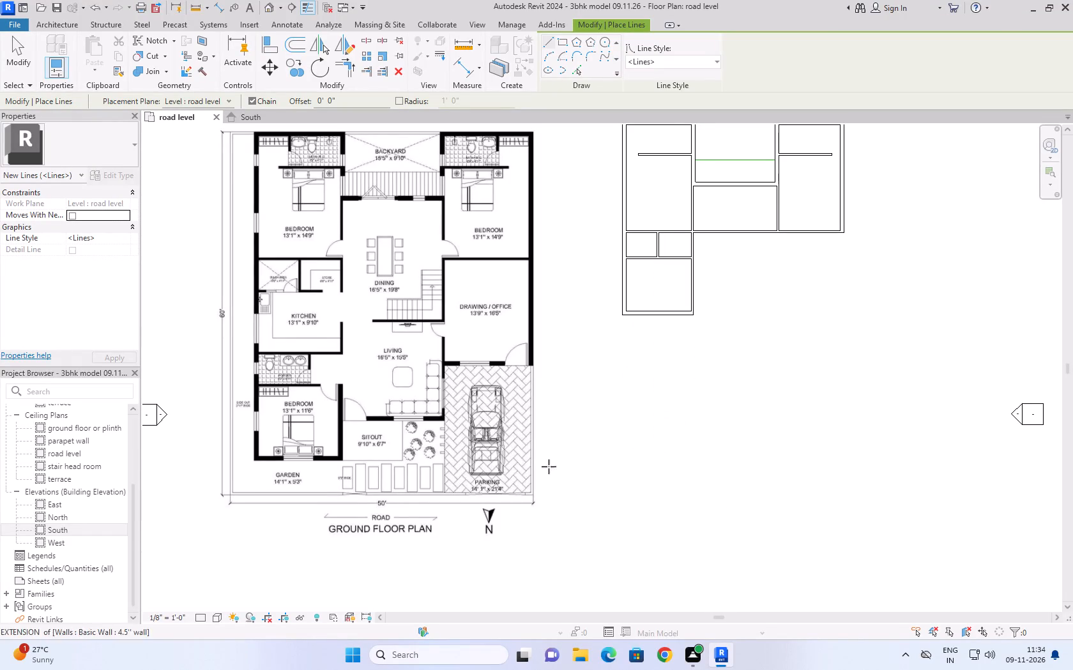
# Examine the ground floor plan's kitchen, dining, living, drawing/office and parking areas against the walls modelled beside it.
pyautogui.scroll(-1, 282, 352)
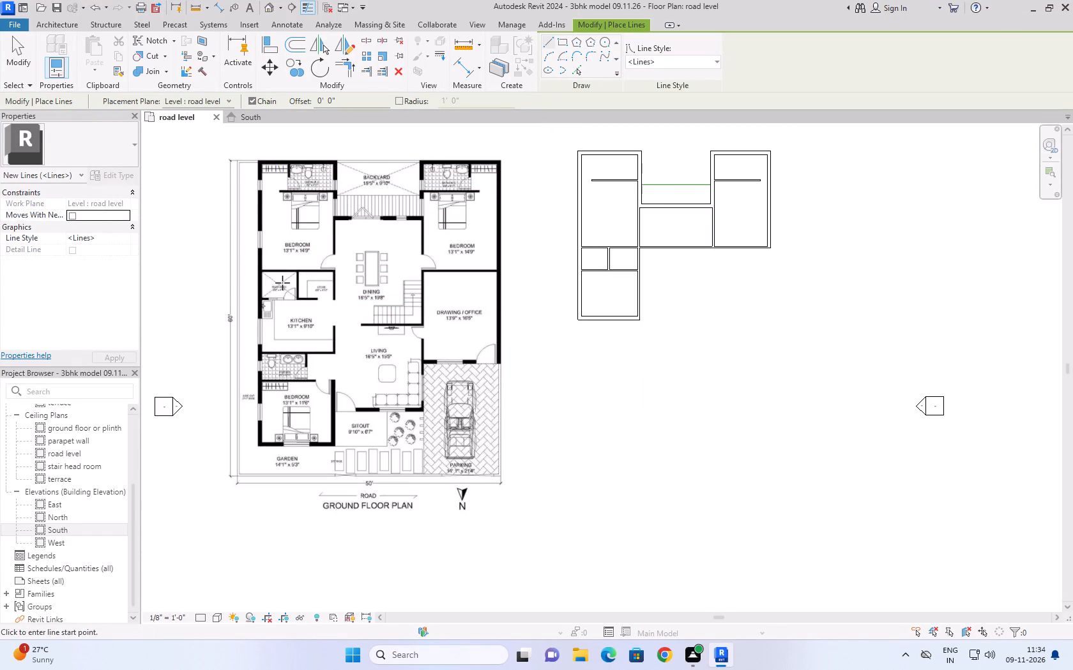
pyautogui.scroll(1, 284, 292)
pyautogui.scroll(-2, 540, 304)
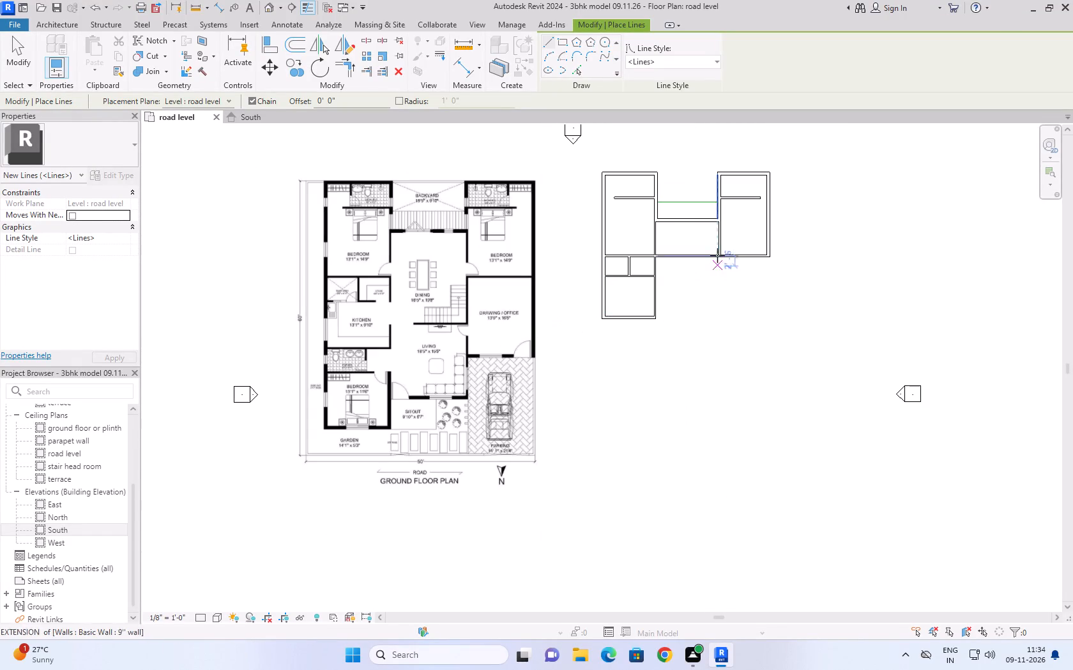
pyautogui.click(63, 26)
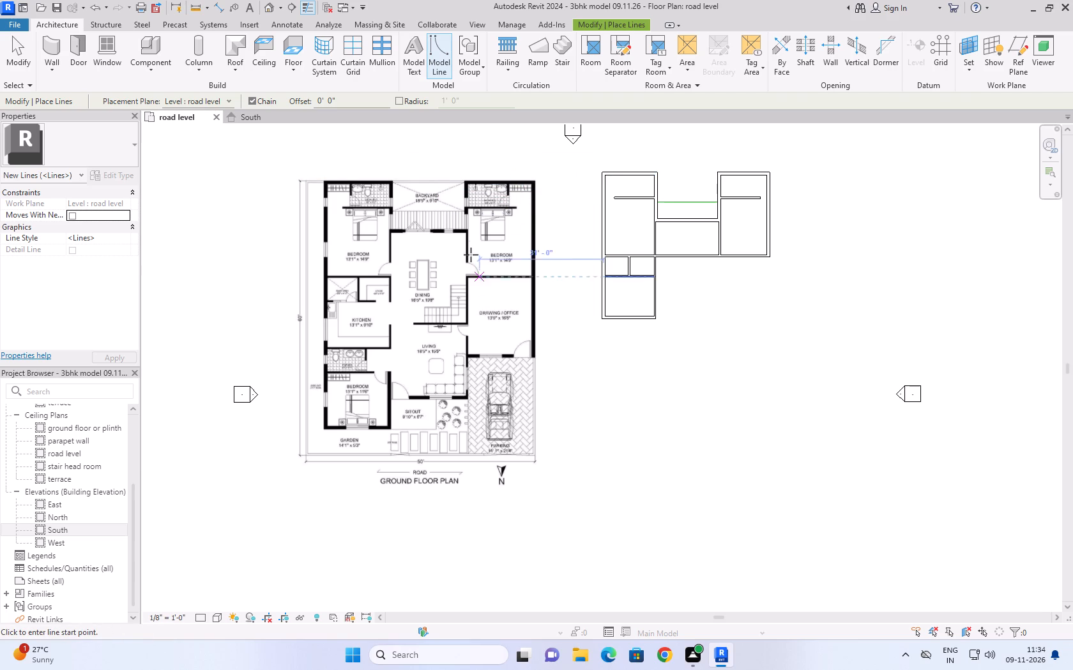
pyautogui.scroll(3, 422, 205)
pyautogui.scroll(3, 441, 154)
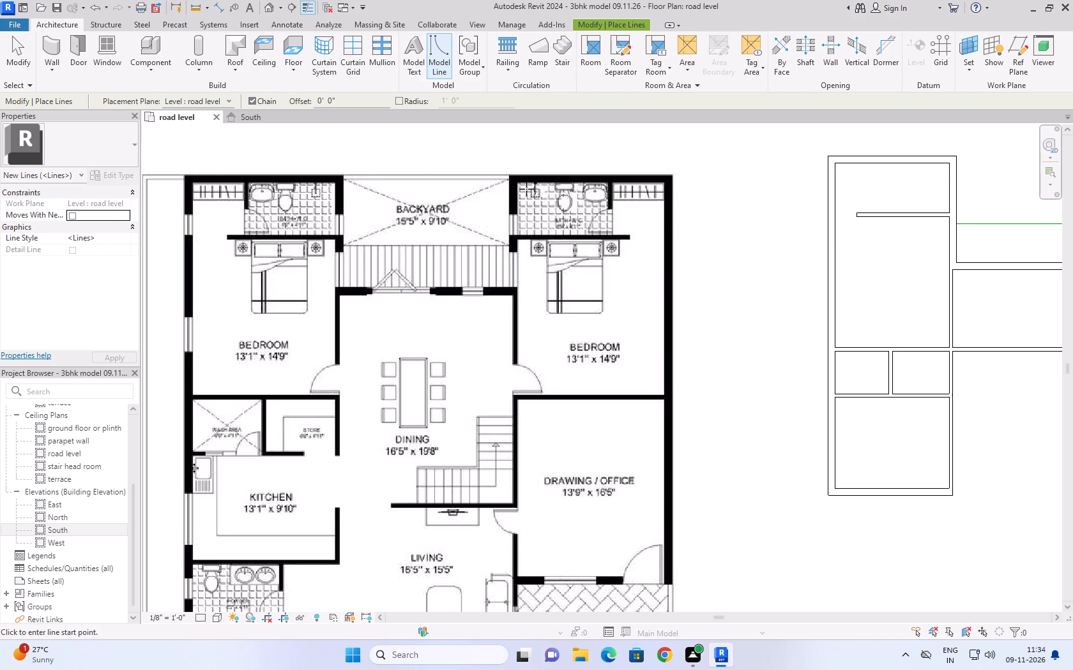
pyautogui.scroll(-3, 444, 167)
pyautogui.scroll(-3, 772, 301)
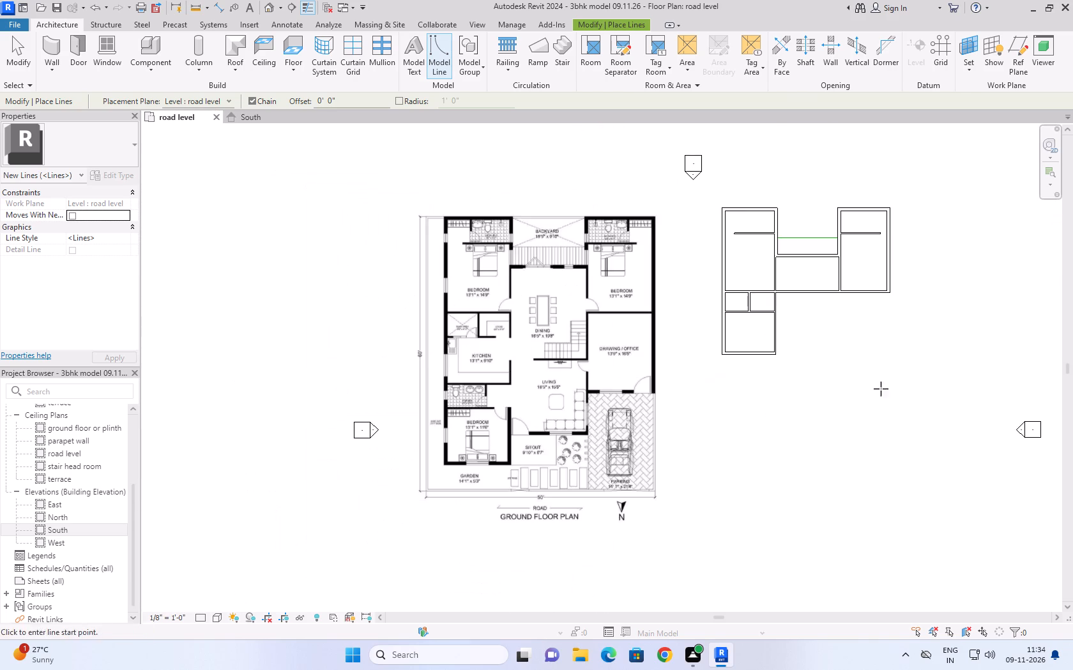
pyautogui.scroll(2, 906, 354)
pyautogui.moveTo(901, 357); pyautogui.dragTo(833, 389, button='middle')
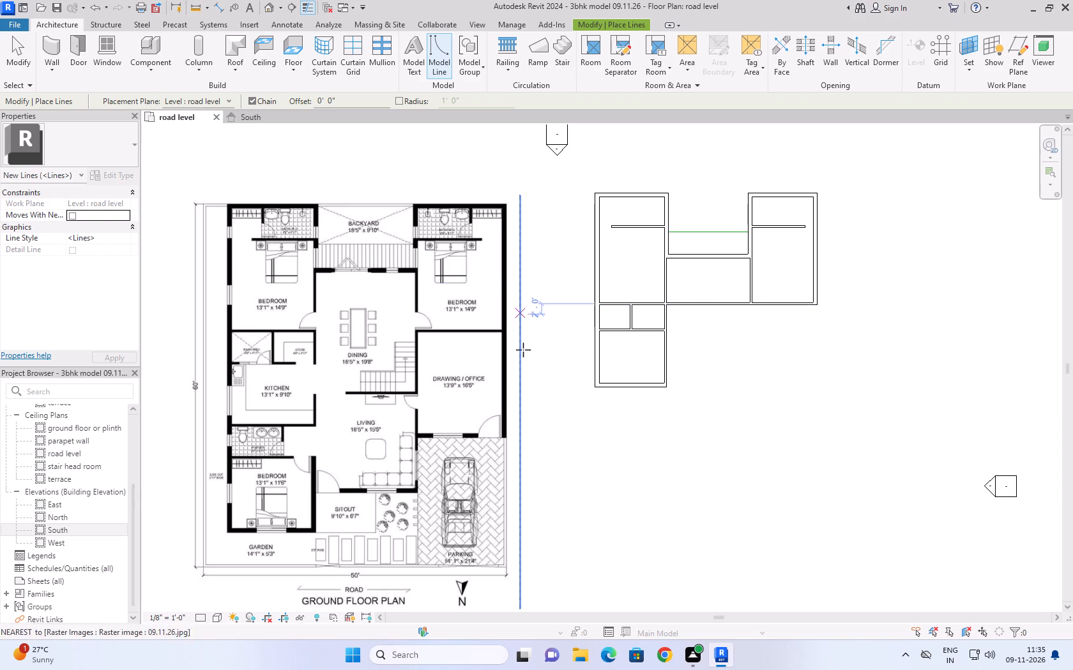
pyautogui.scroll(-3, 690, 376)
pyautogui.scroll(4, 661, 503)
pyautogui.scroll(-2, 730, 371)
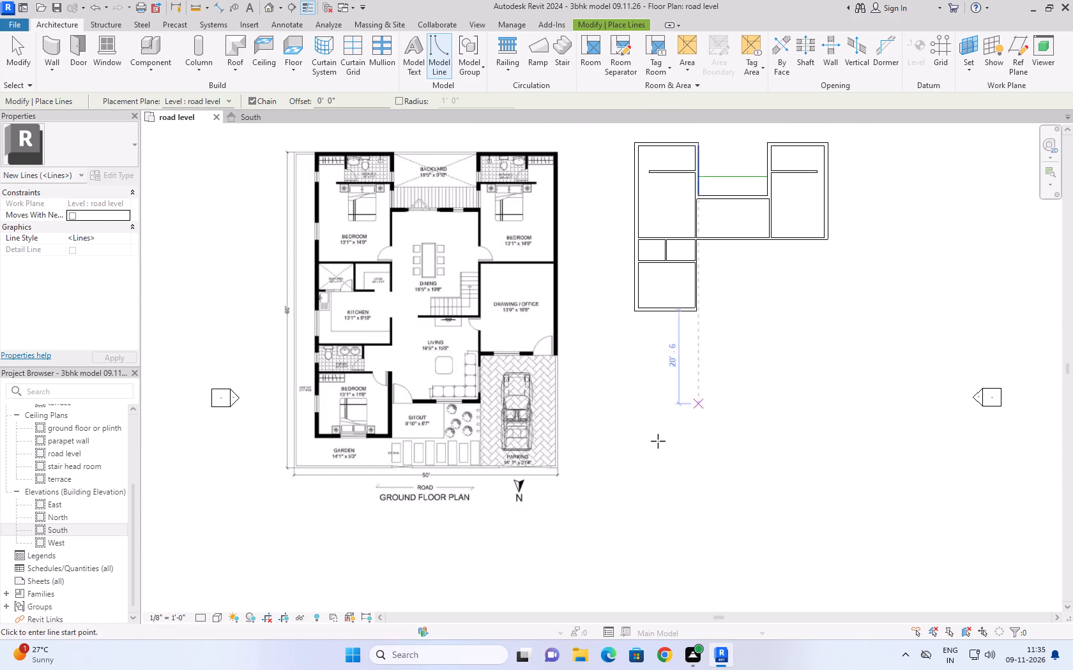
pyautogui.scroll(3, 411, 459)
pyautogui.scroll(-1, 512, 368)
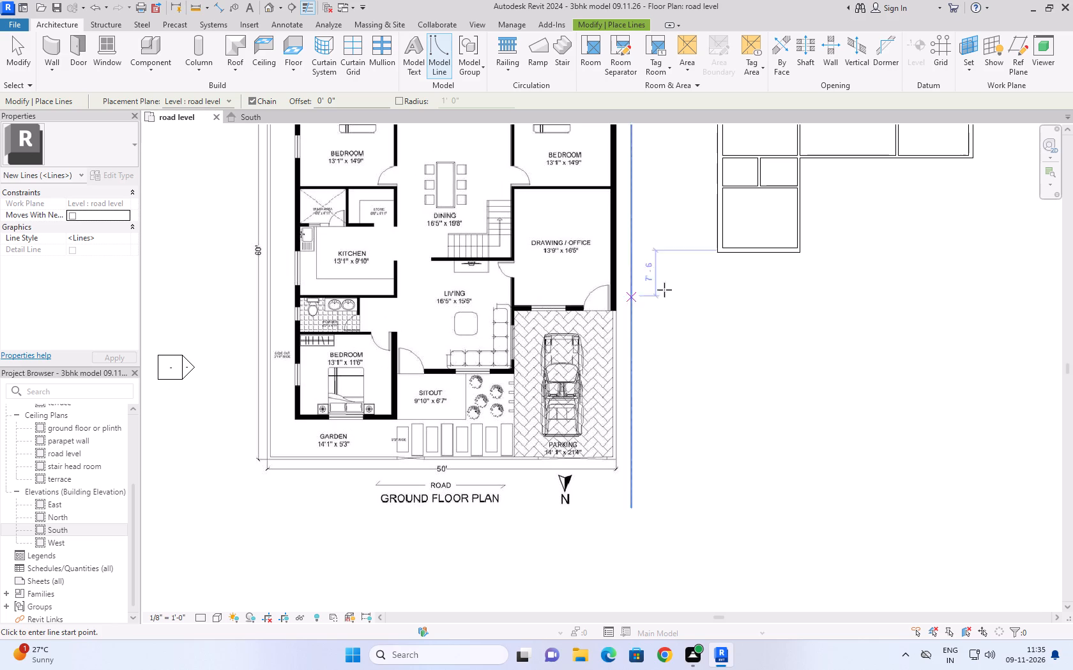
pyautogui.scroll(-2, 488, 346)
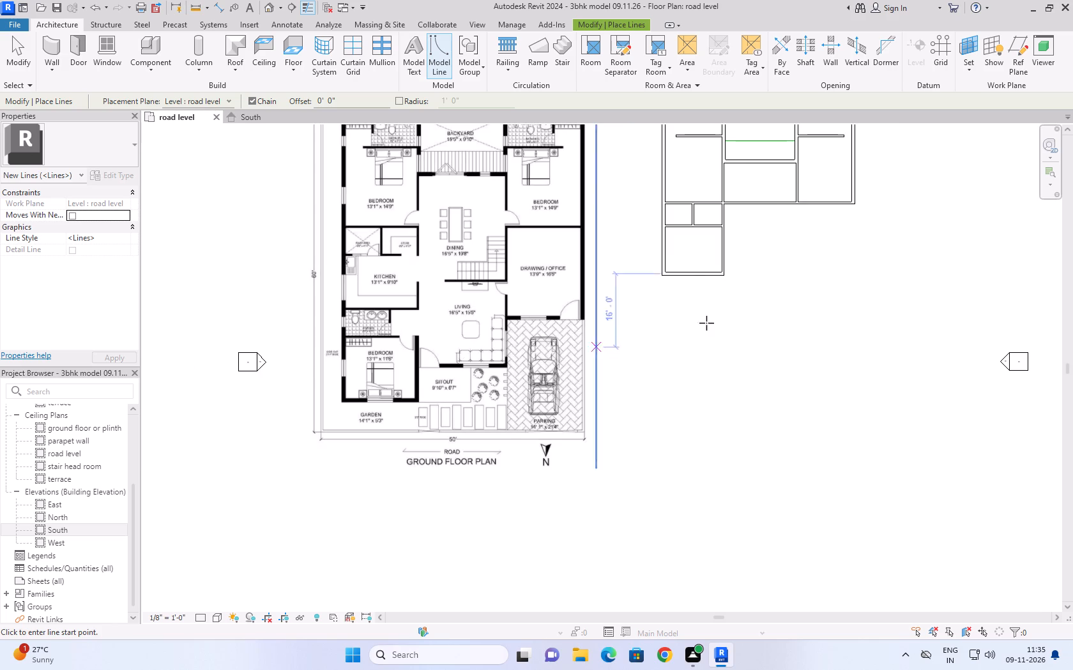
# End the model line command and save the project.
pyautogui.click(19, 47)
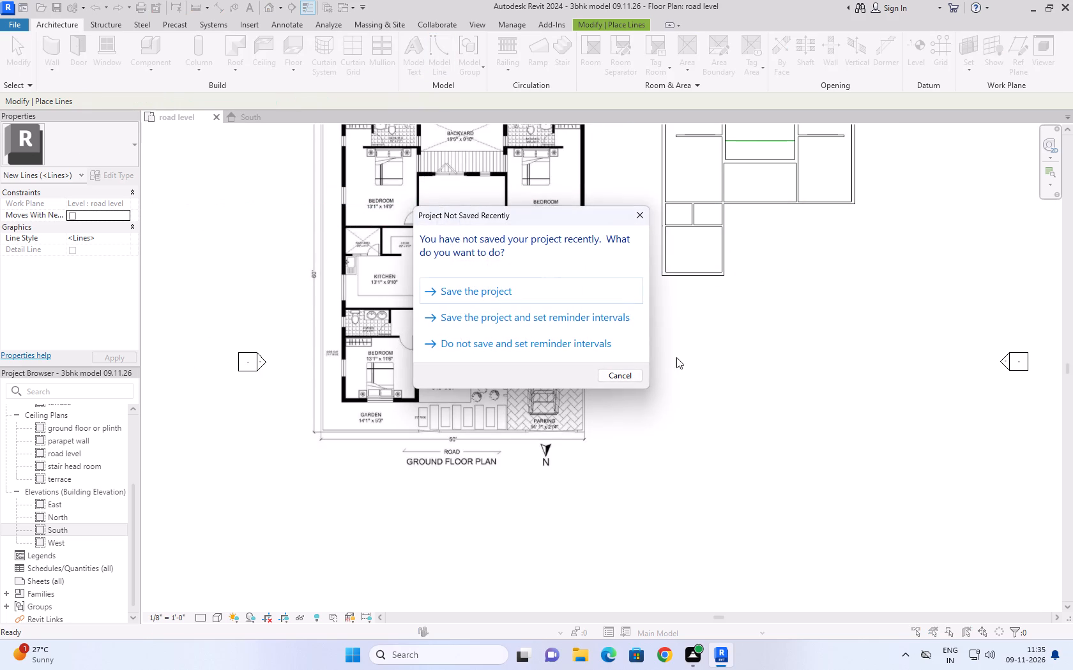
pyautogui.click(558, 290)
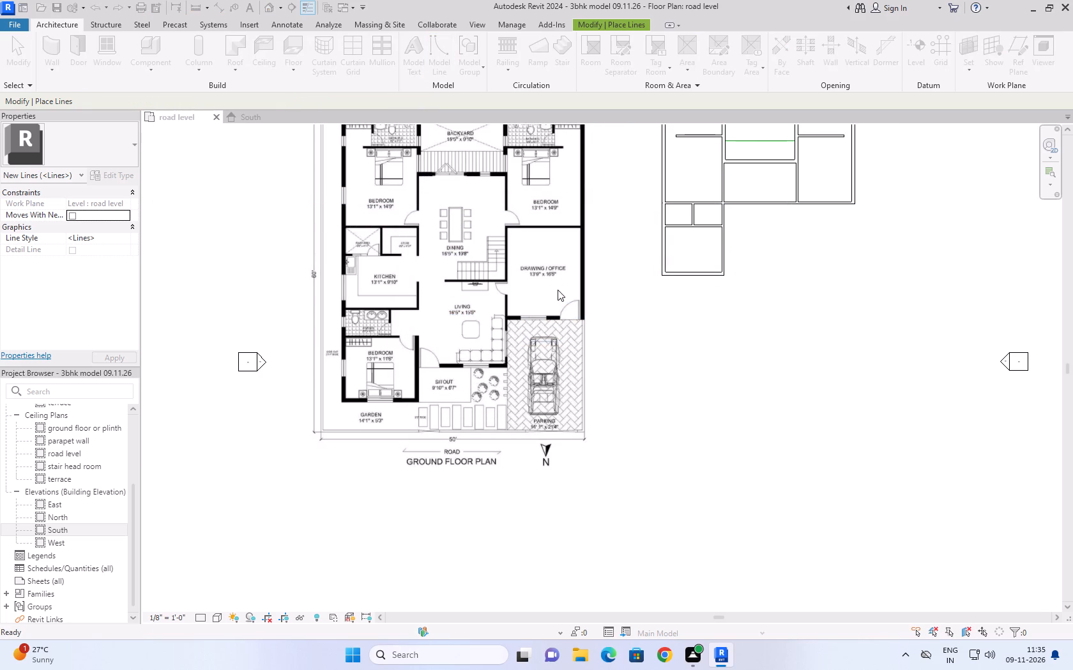
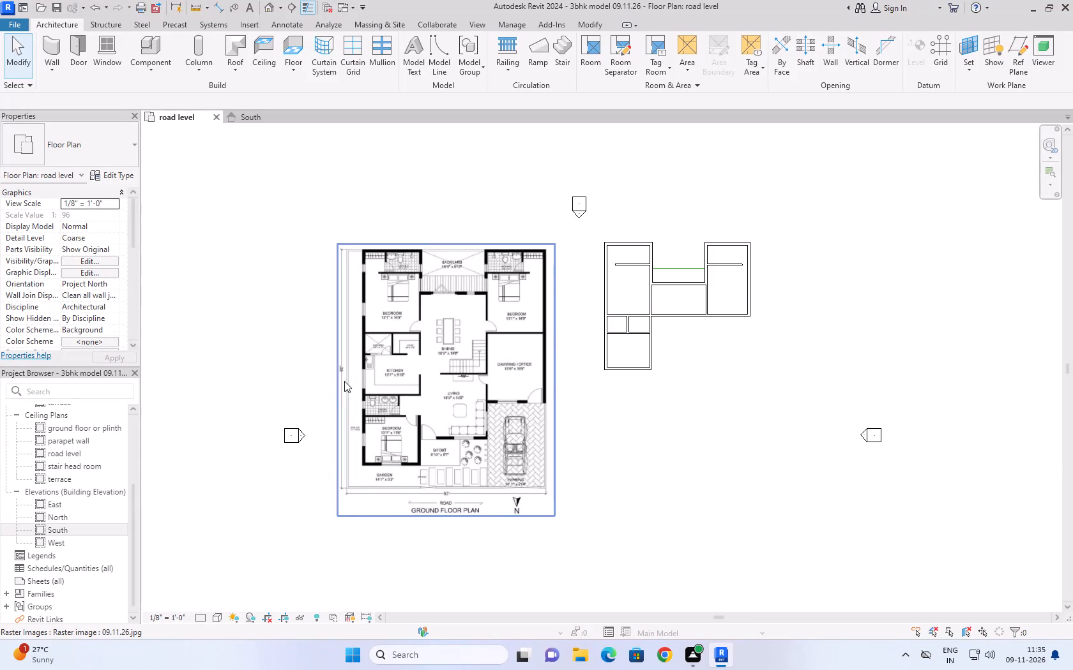
# Examine the ground floor plan's kitchen, toilet and lower bedroom area against the walls modelled beside it.
pyautogui.scroll(2, 391, 431)
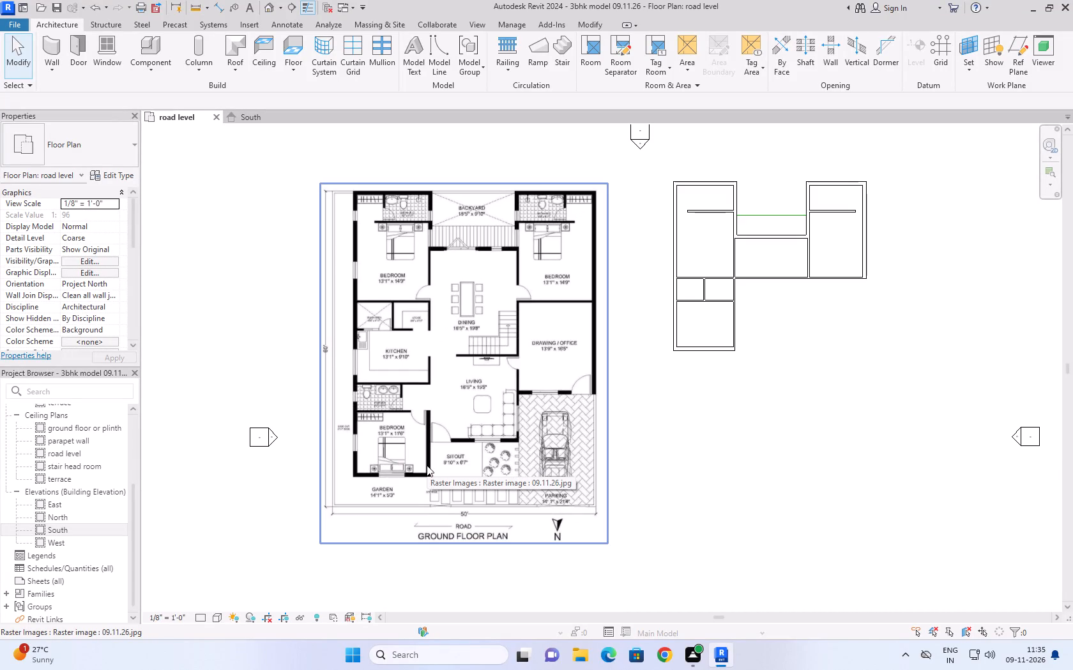
pyautogui.scroll(-2, 441, 404)
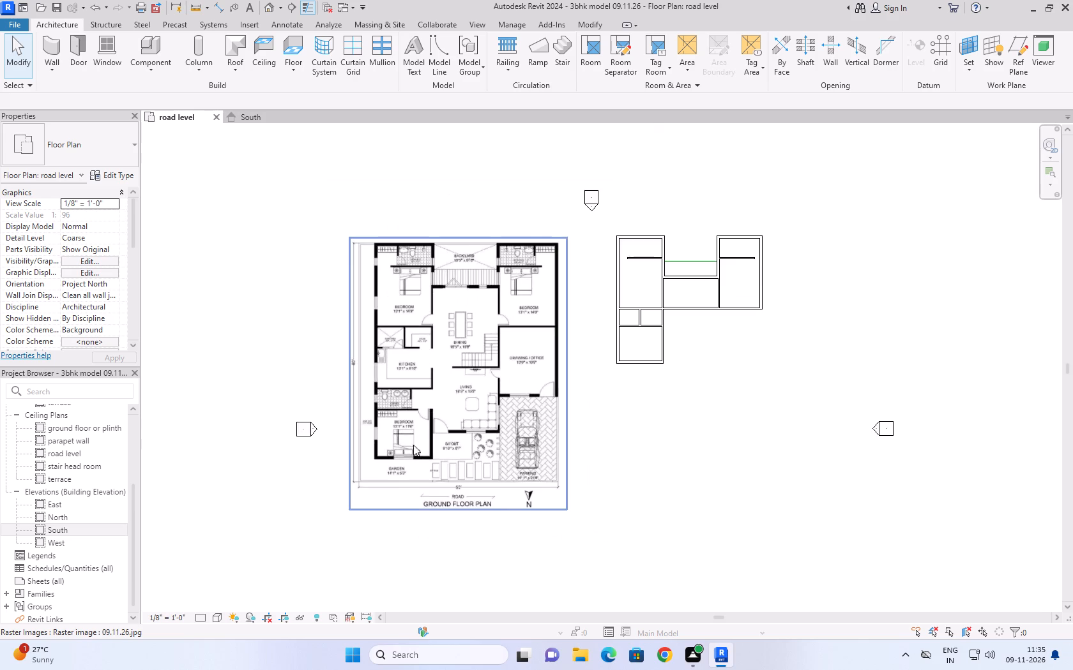
pyautogui.scroll(3, 389, 479)
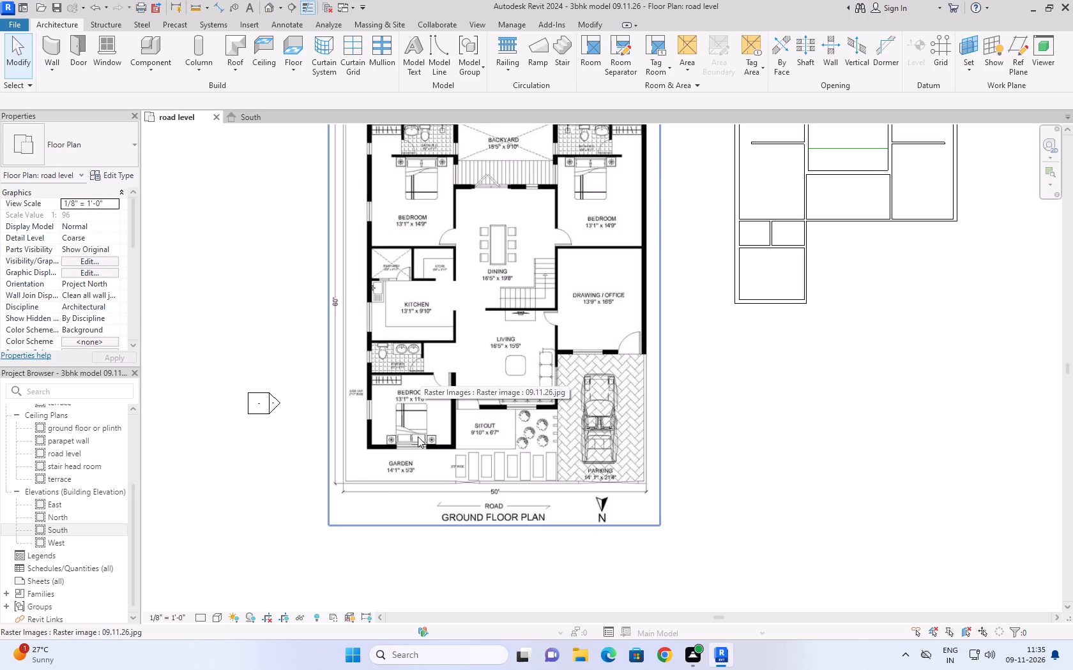
pyautogui.moveTo(681, 397); pyautogui.dragTo(616, 424, button='middle')
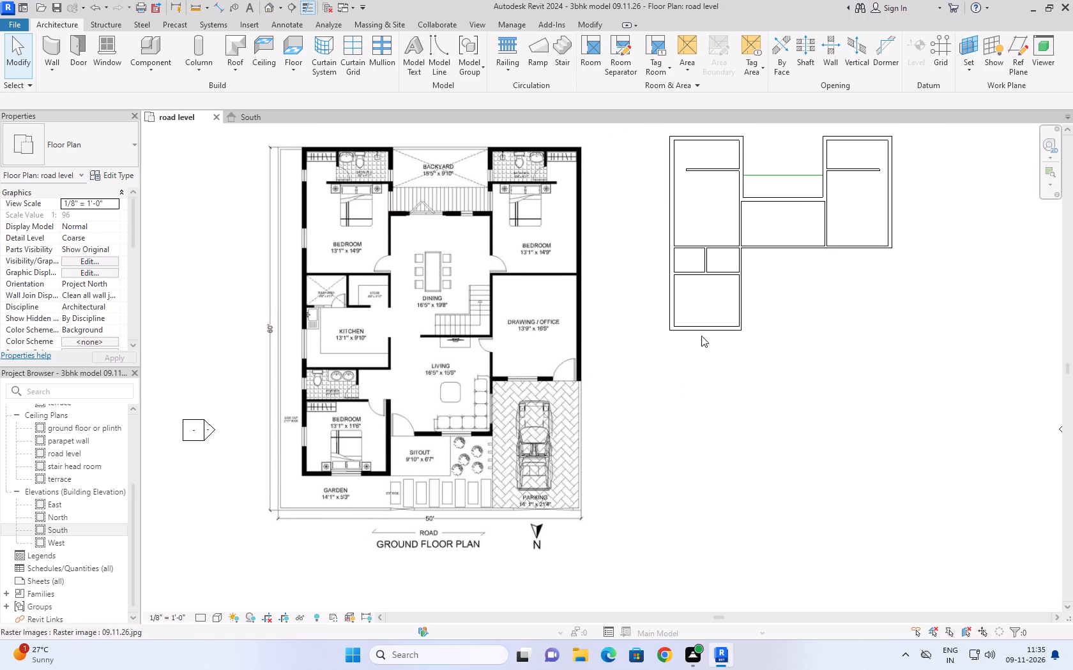
pyautogui.click(705, 326)
pyautogui.moveTo(673, 378); pyautogui.dragTo(655, 390, button='middle')
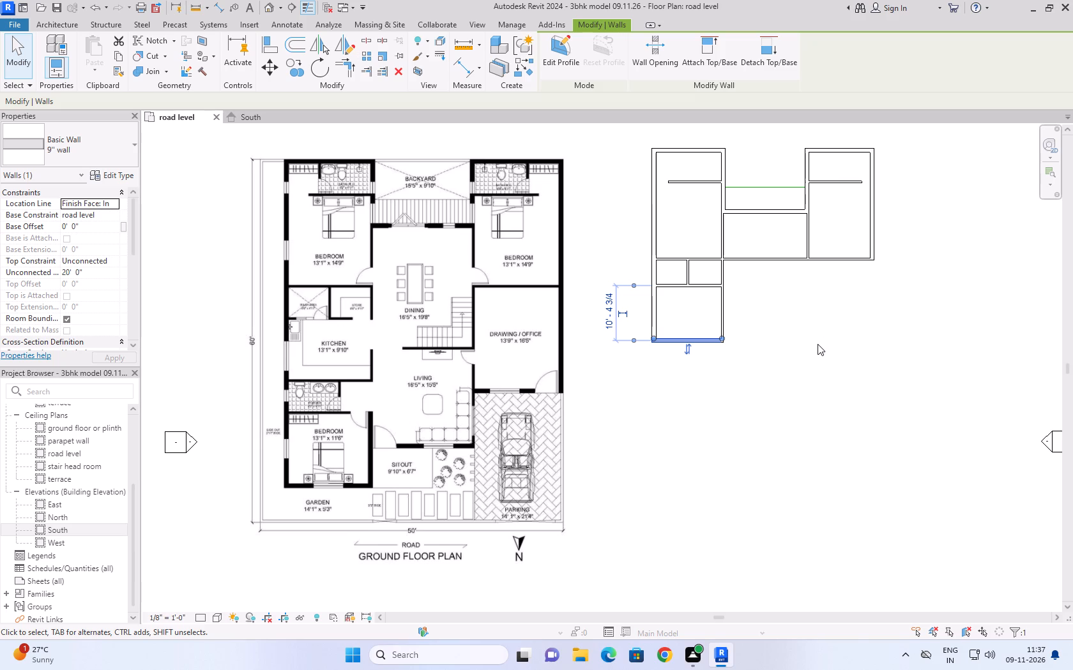
pyautogui.click(795, 421)
pyautogui.moveTo(788, 346); pyautogui.dragTo(758, 414, button='middle')
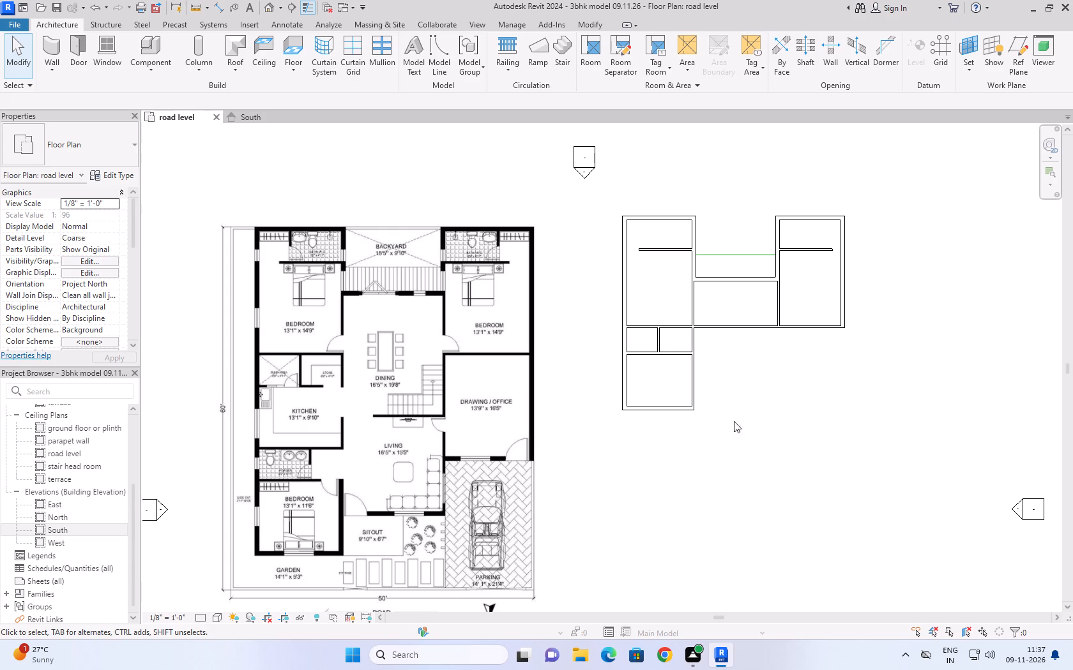
# Change the modelled kitchen's bottom wall to the 4.5'' wall type.
pyautogui.scroll(-2, 736, 375)
pyautogui.scroll(2, 730, 493)
pyautogui.scroll(-2, 740, 428)
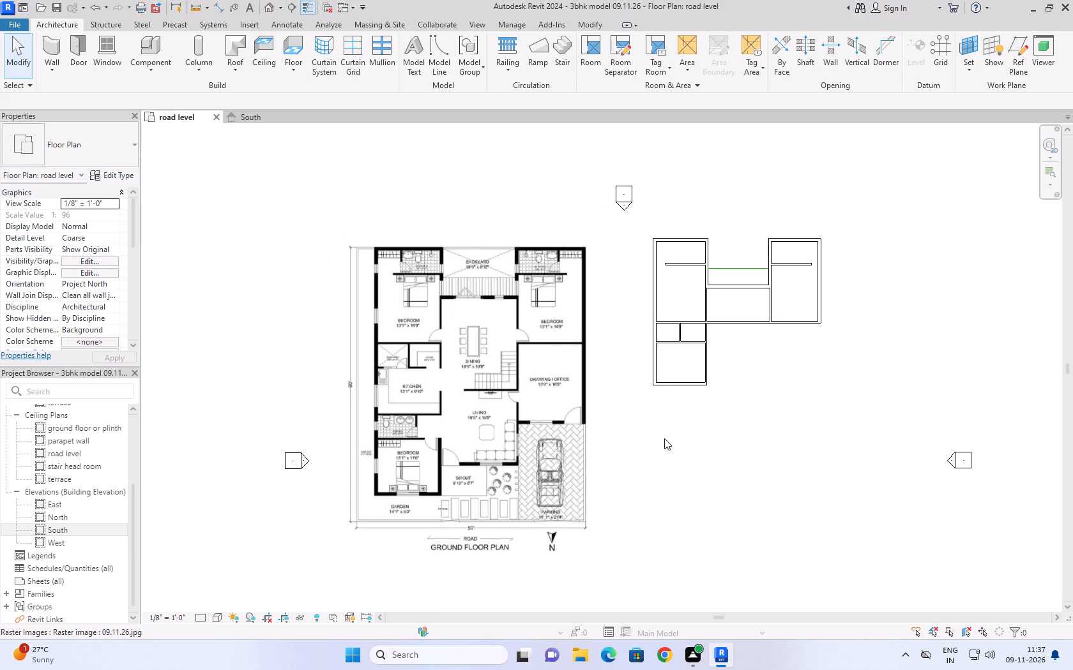
pyautogui.scroll(1, 674, 393)
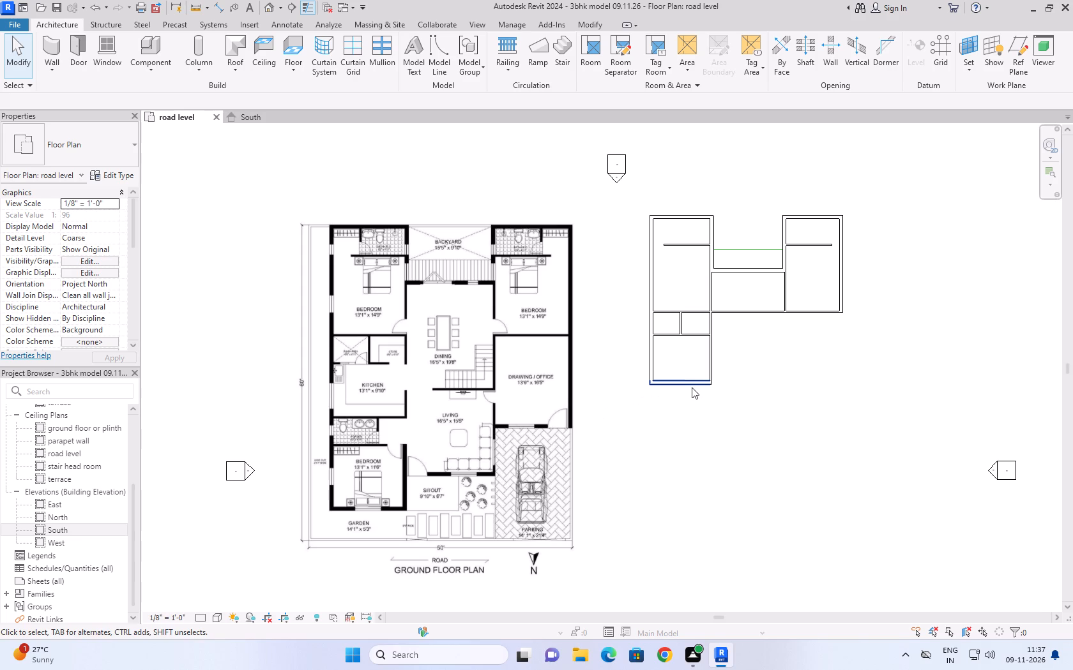
pyautogui.click(692, 387)
pyautogui.click(91, 153)
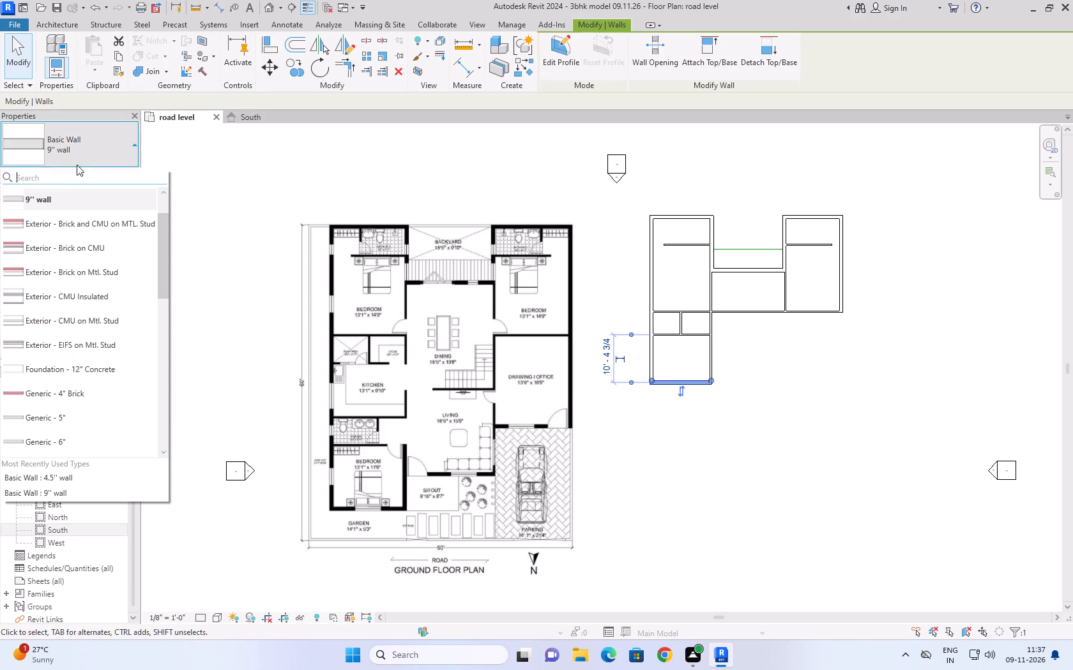
pyautogui.scroll(3, 57, 204)
pyautogui.click(56, 212)
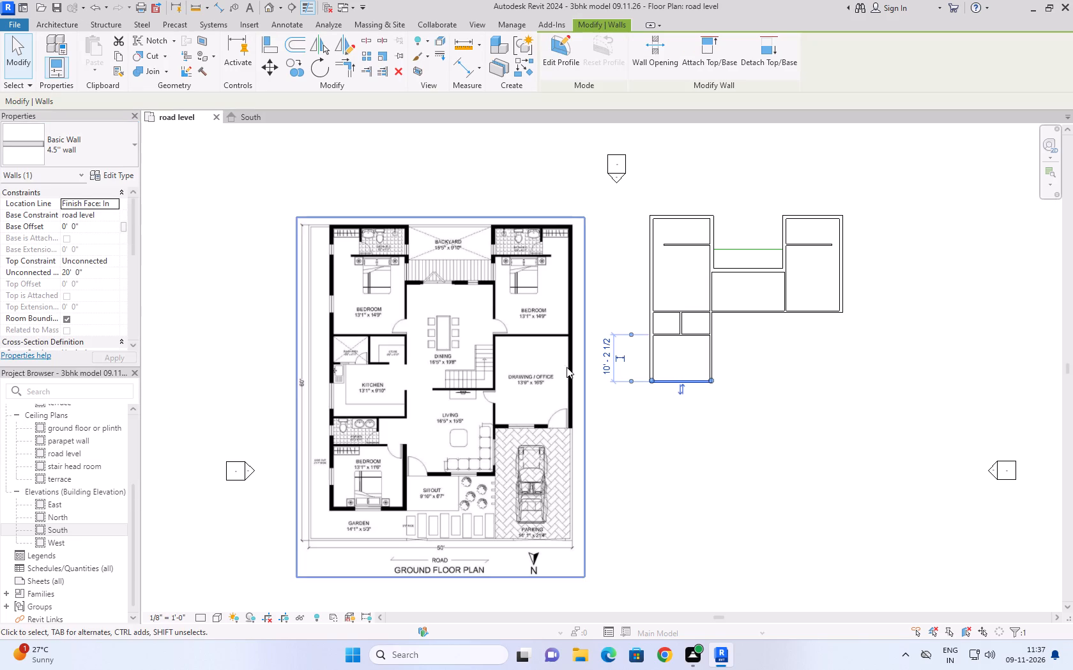
pyautogui.scroll(2, 734, 472)
pyautogui.scroll(-3, 726, 426)
pyautogui.click(710, 468)
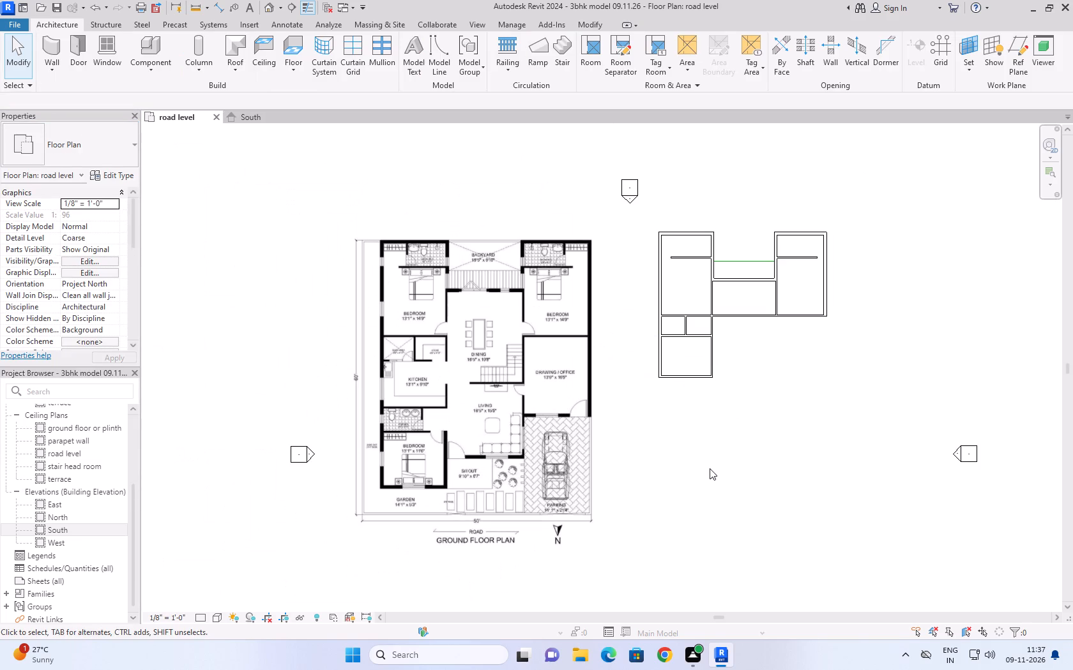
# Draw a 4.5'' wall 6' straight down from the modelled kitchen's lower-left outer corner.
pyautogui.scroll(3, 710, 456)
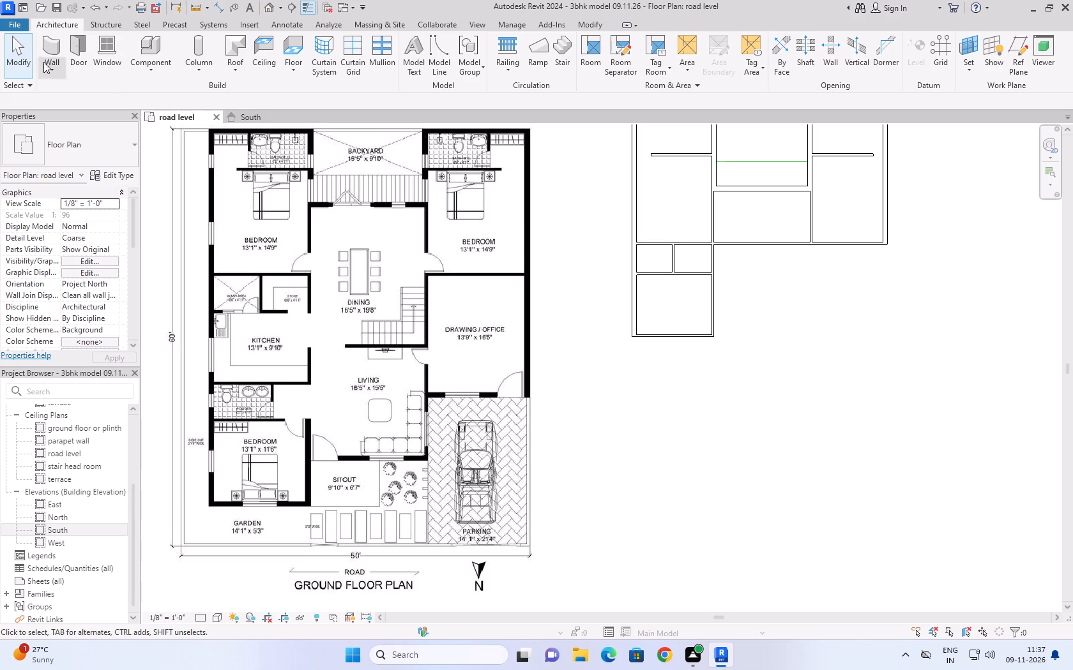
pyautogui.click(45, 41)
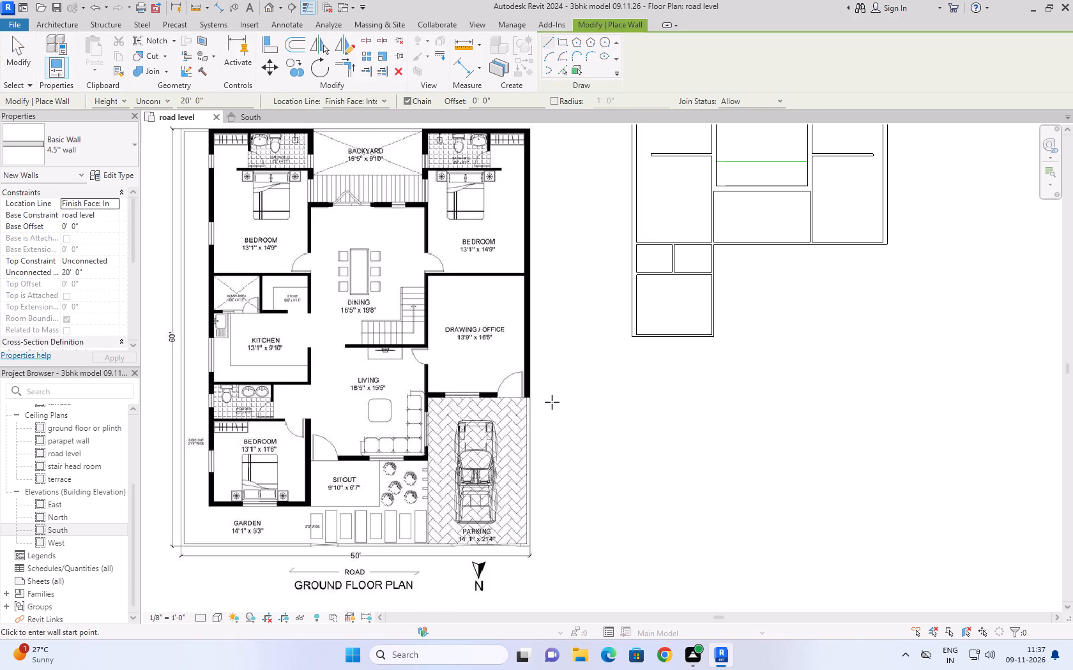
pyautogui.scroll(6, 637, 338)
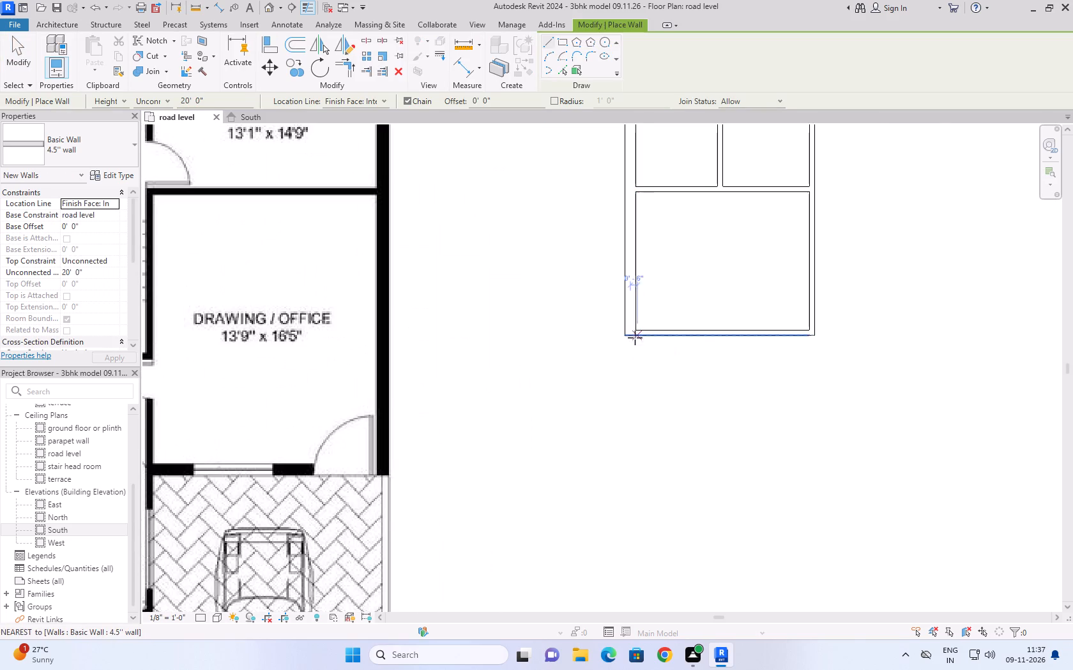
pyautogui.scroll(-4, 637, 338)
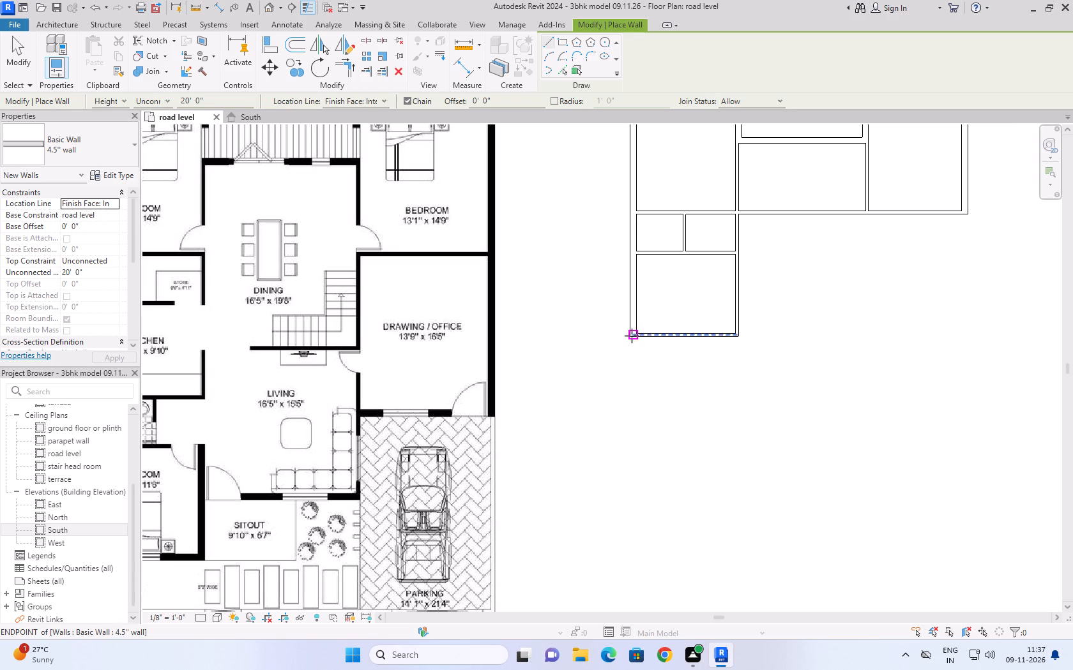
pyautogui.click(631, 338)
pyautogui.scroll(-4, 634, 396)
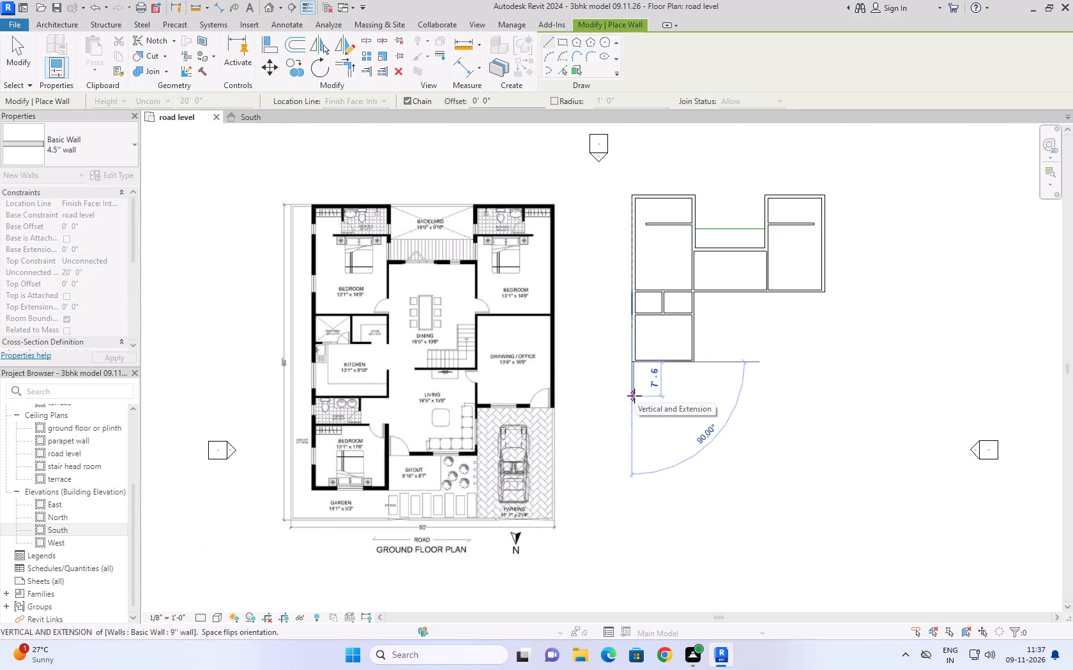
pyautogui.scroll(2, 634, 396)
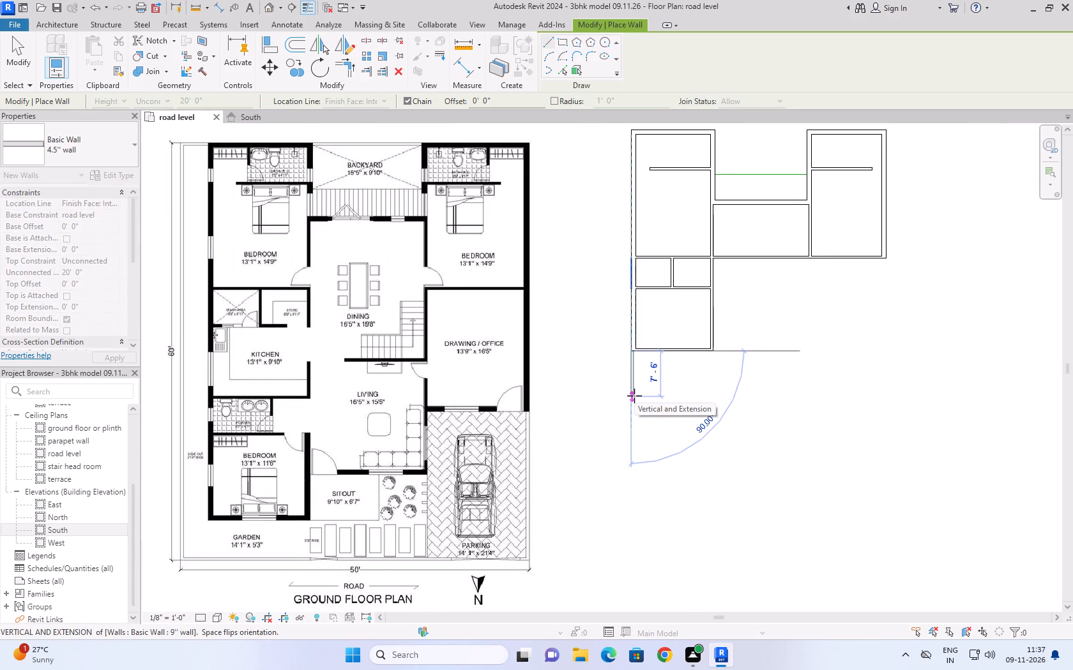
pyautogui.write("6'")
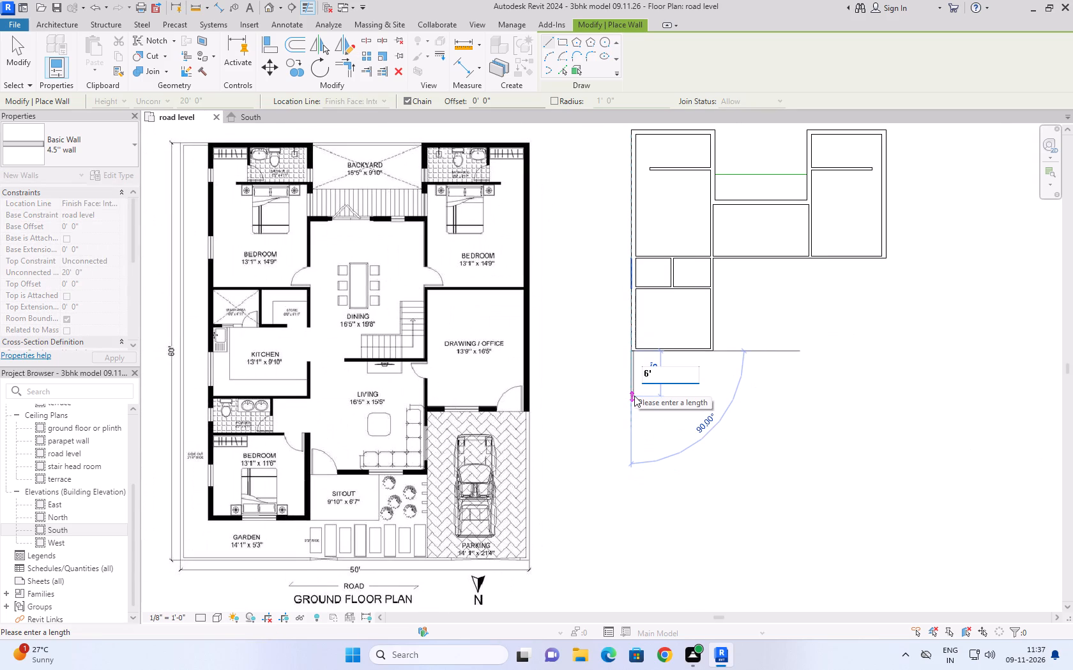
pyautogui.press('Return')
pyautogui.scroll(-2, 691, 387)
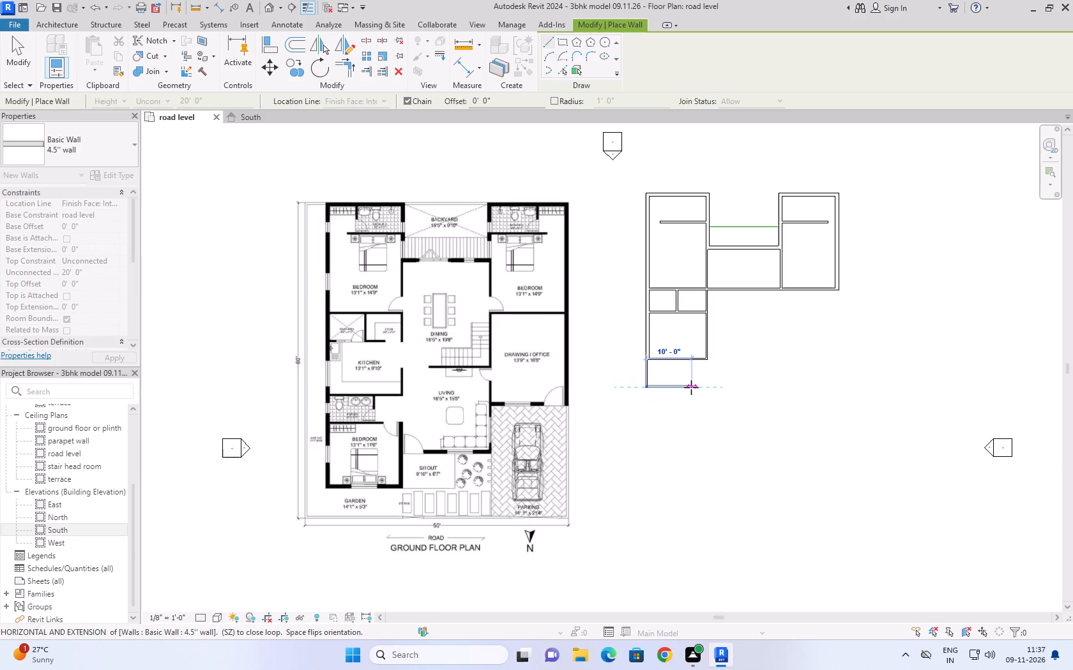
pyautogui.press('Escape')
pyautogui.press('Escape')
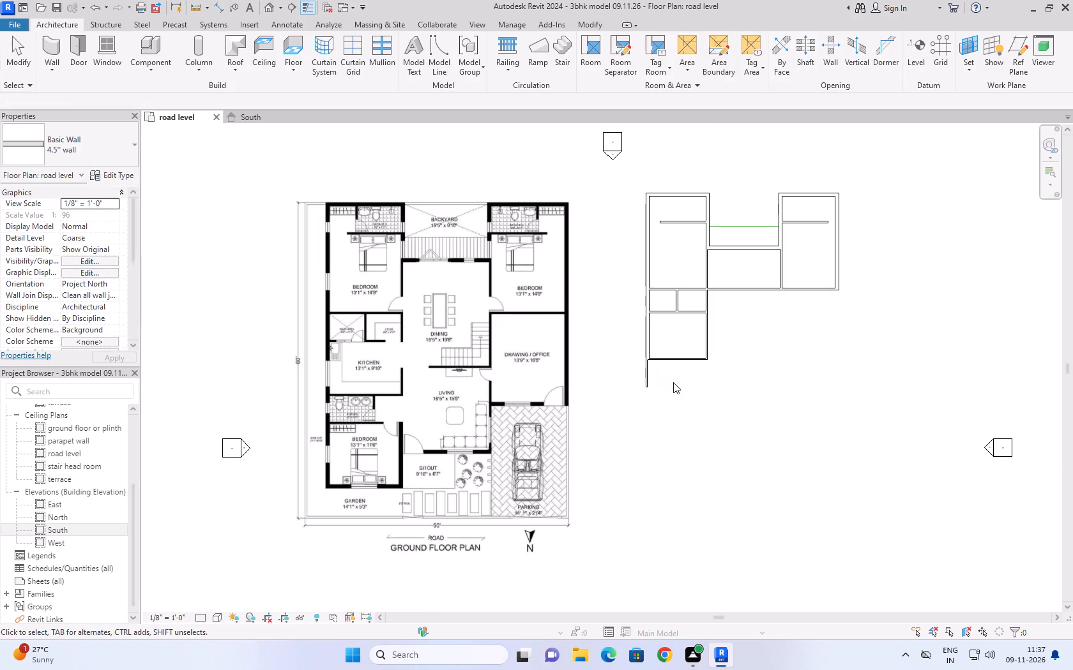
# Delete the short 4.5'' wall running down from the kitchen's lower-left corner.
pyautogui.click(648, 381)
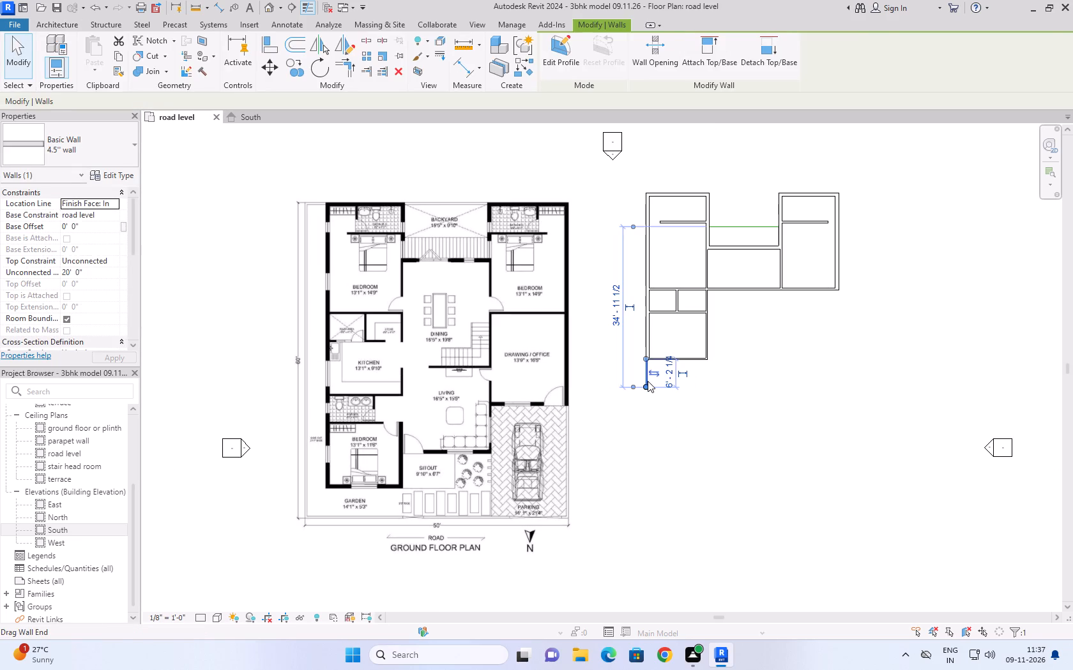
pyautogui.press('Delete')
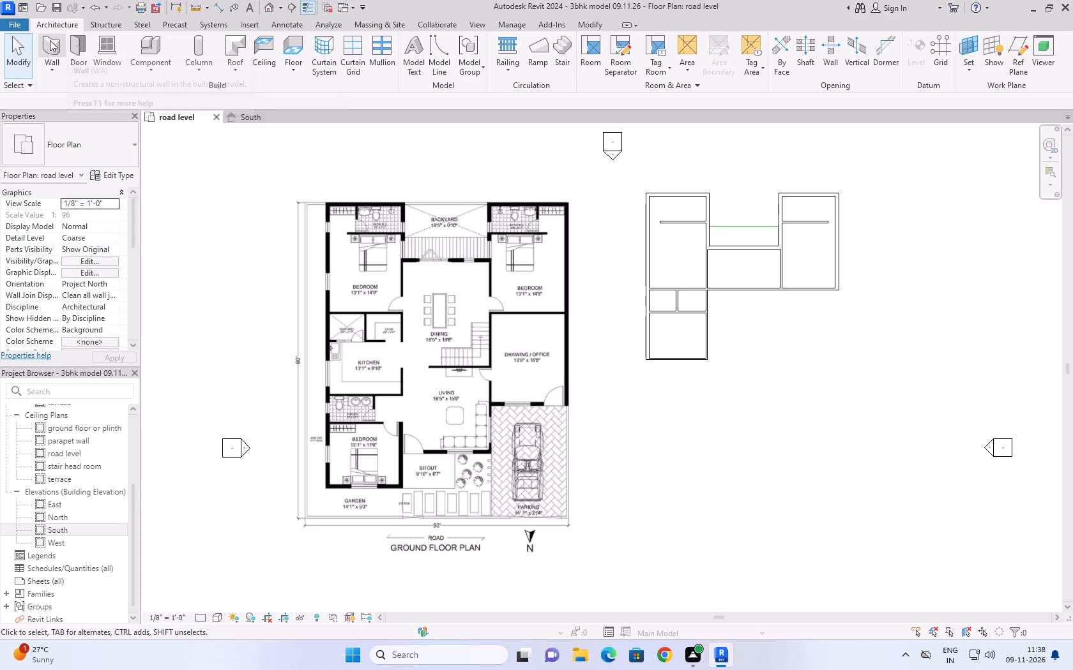
# Start placing a wall with the 9'' wall type.
pyautogui.click(50, 40)
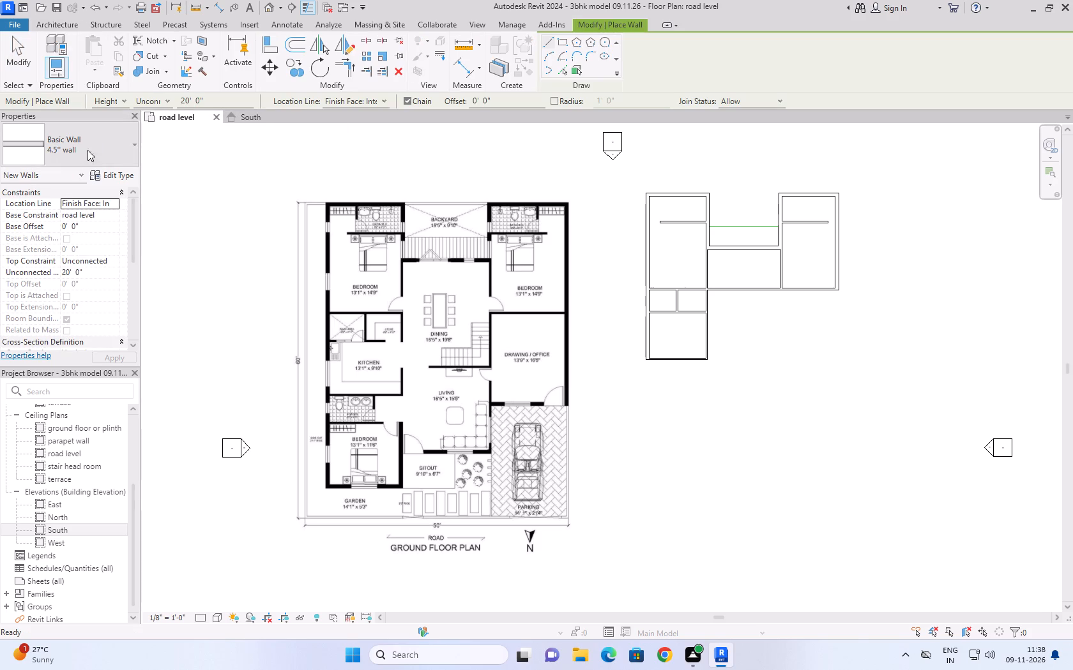
pyautogui.click(93, 135)
pyautogui.click(50, 232)
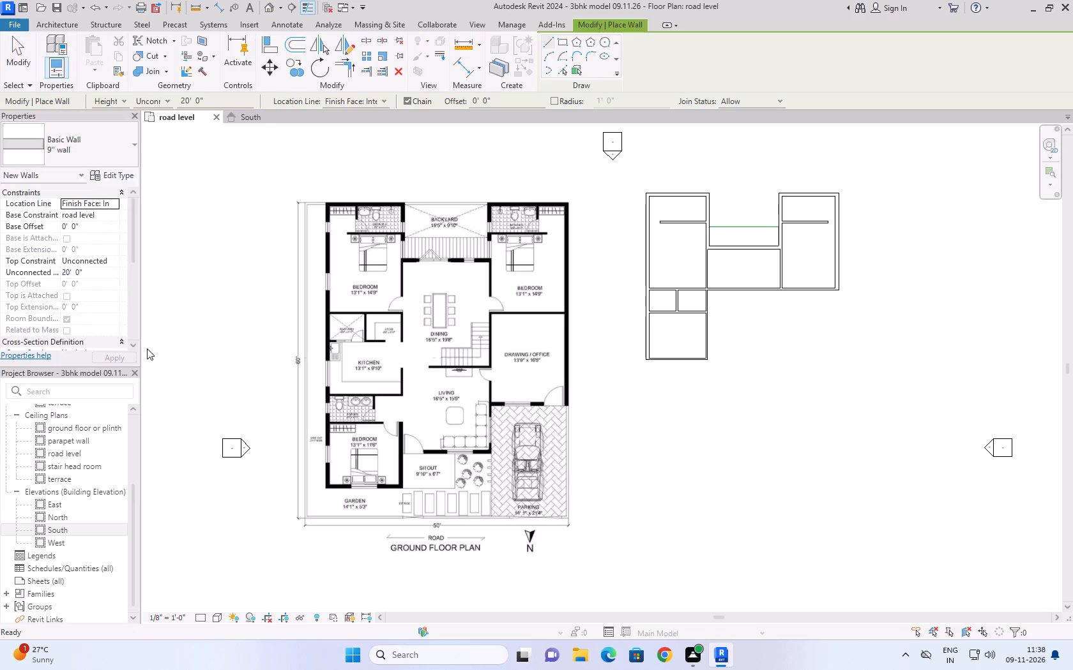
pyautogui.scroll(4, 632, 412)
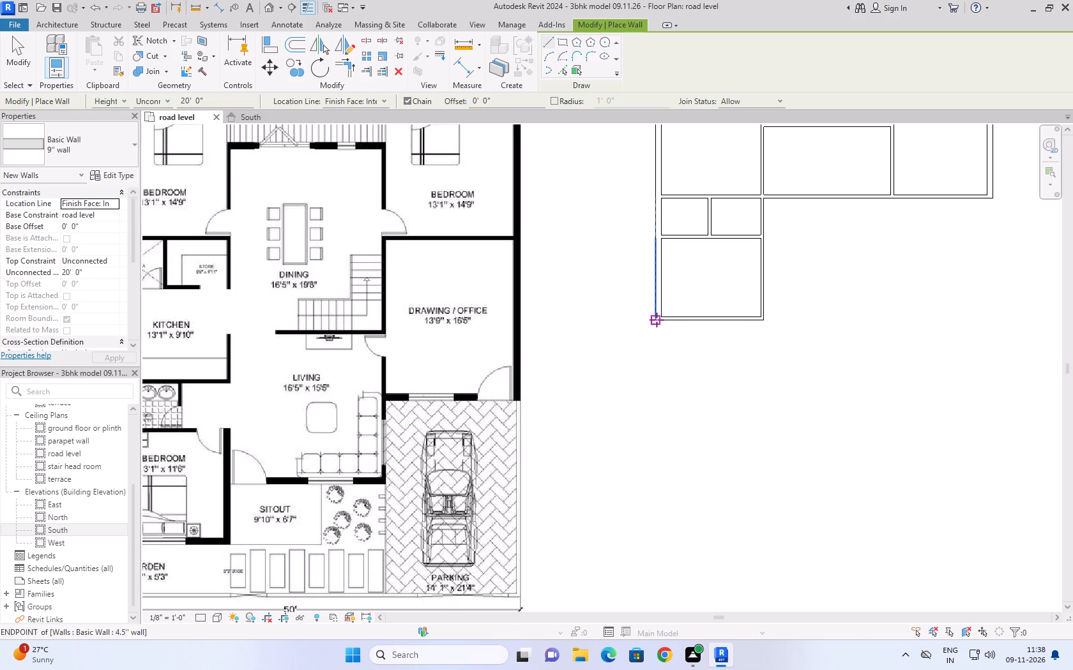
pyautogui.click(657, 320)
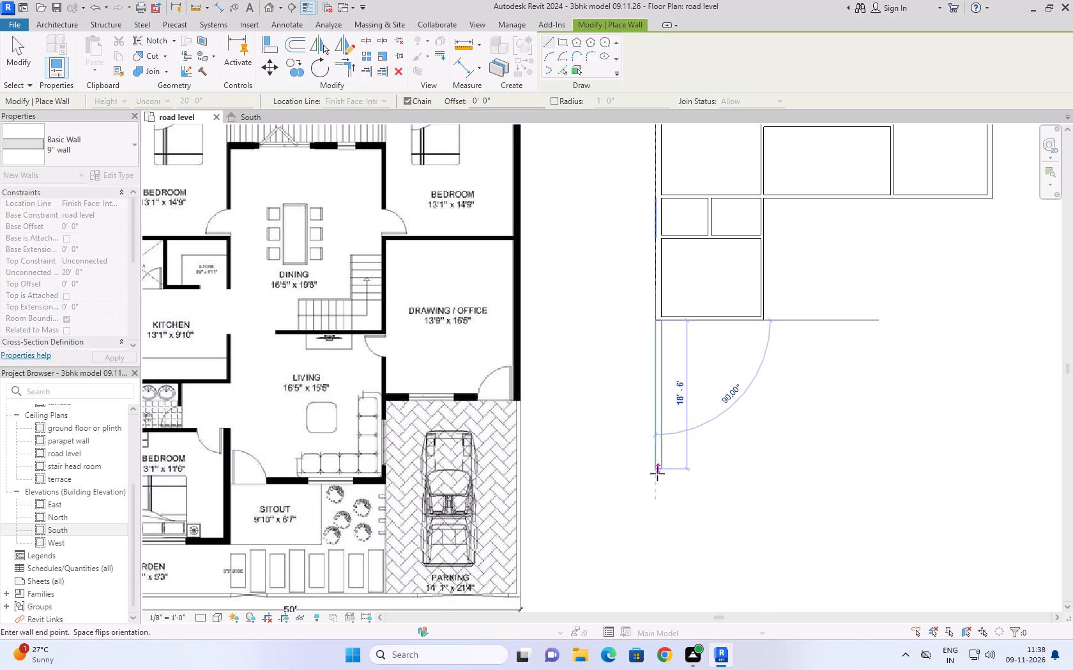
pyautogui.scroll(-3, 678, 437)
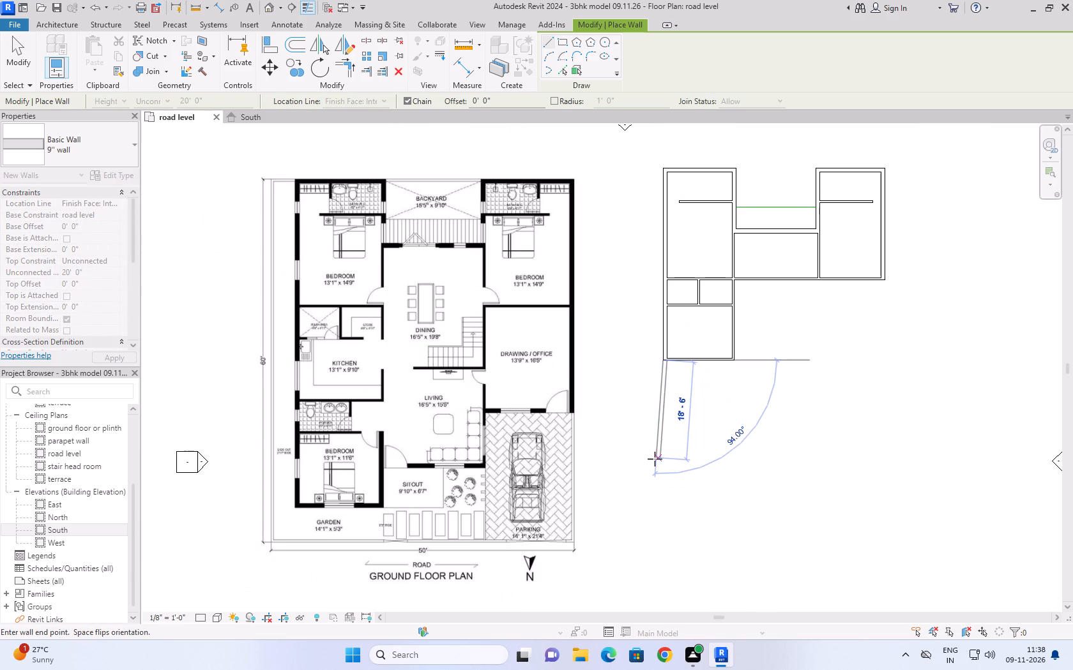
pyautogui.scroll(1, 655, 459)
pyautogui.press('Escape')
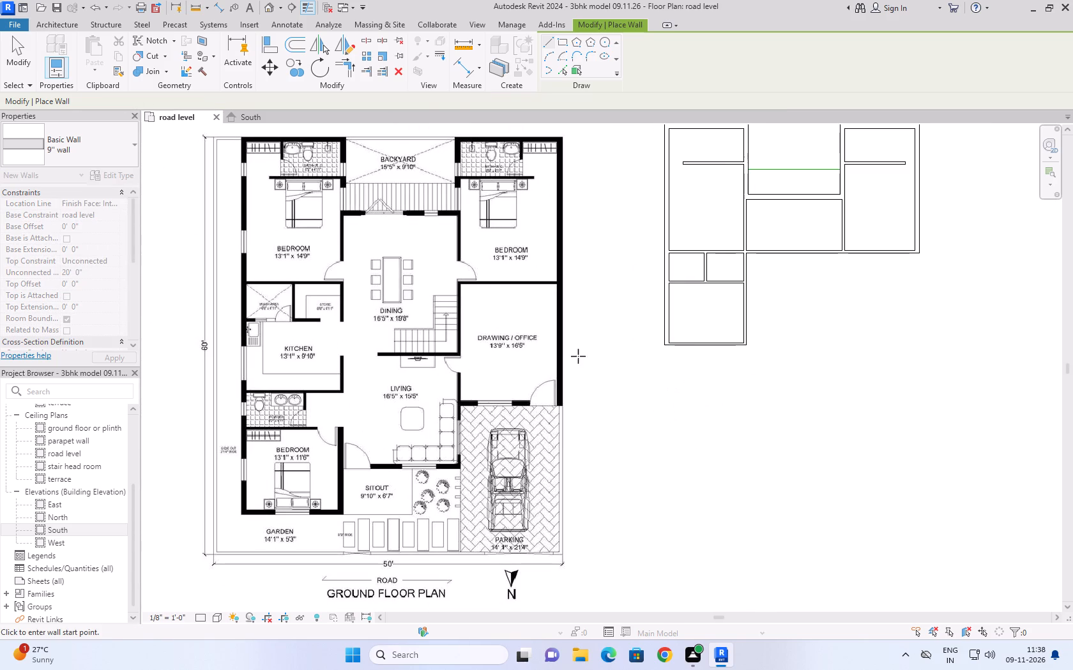
# Draw a 9'' wall 6' straight down from the modelled kitchen's lower-left outer corner.
pyautogui.click(43, 27)
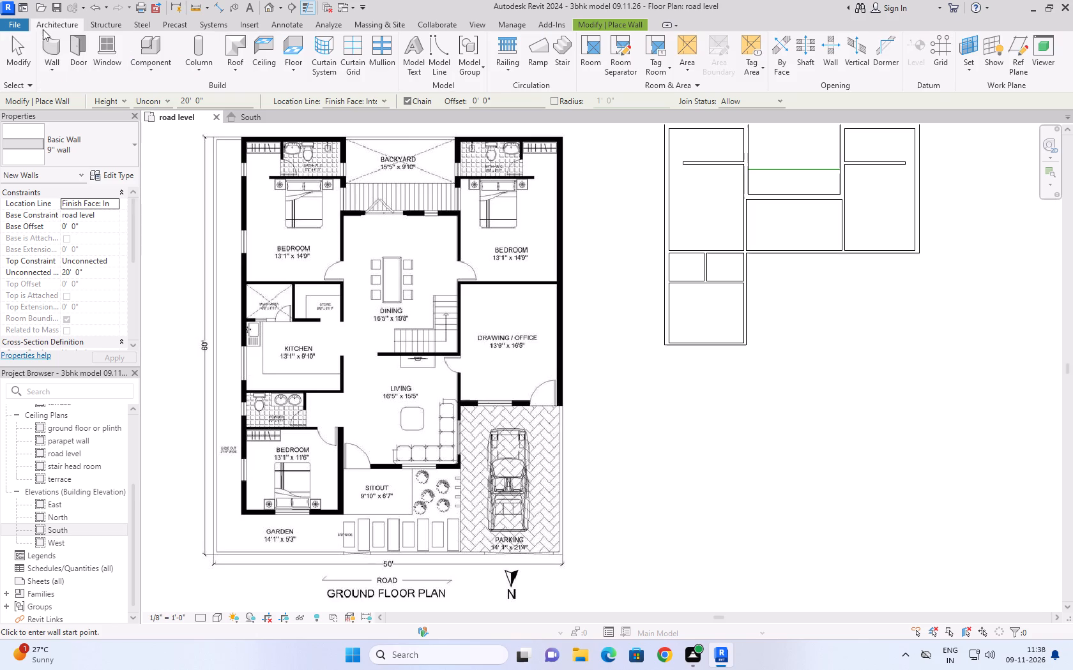
pyautogui.click(42, 44)
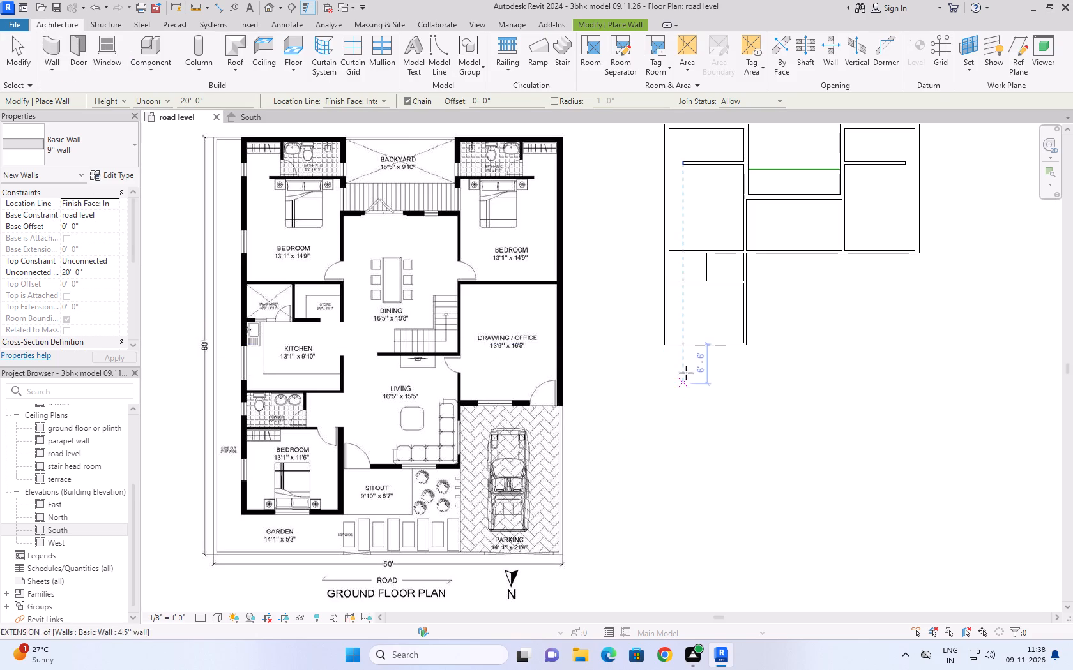
pyautogui.scroll(4, 664, 346)
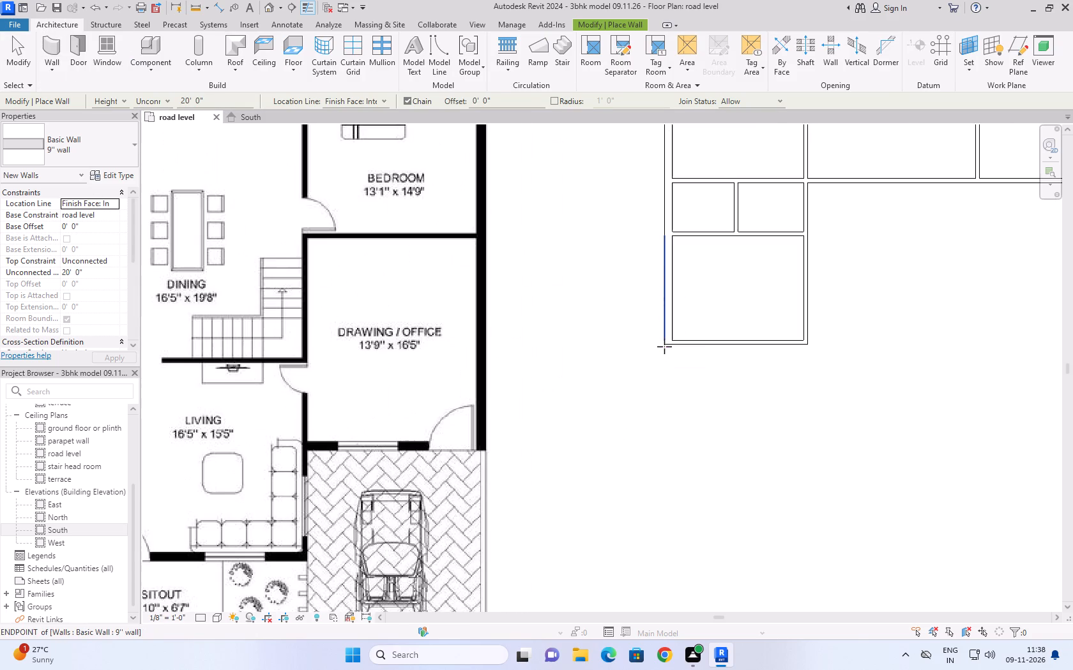
pyautogui.click(664, 343)
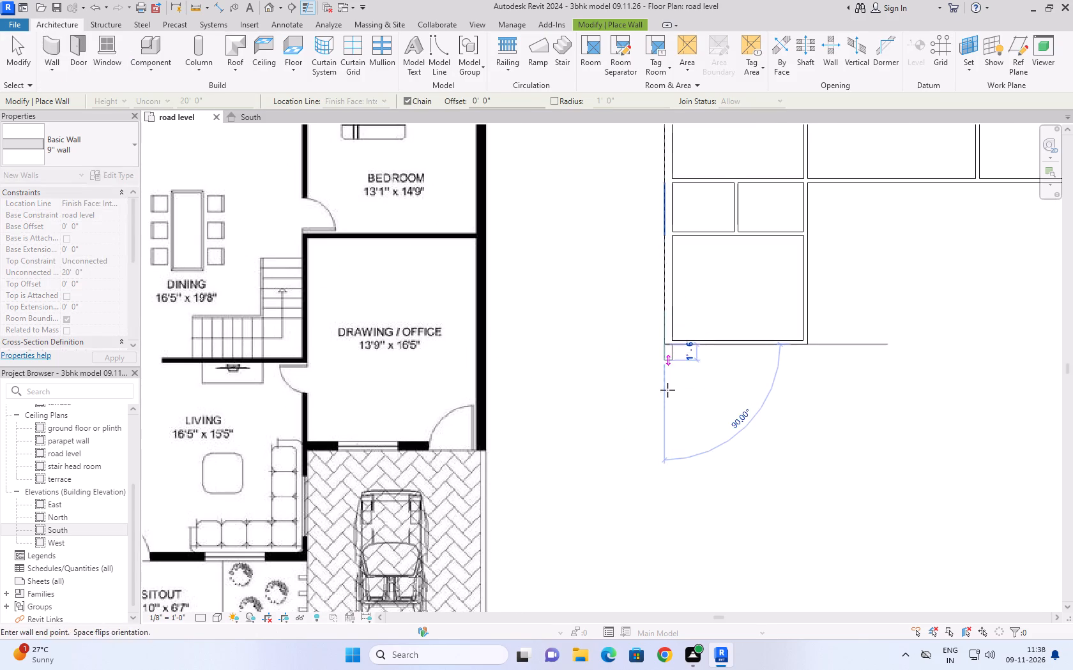
pyautogui.scroll(-2, 676, 438)
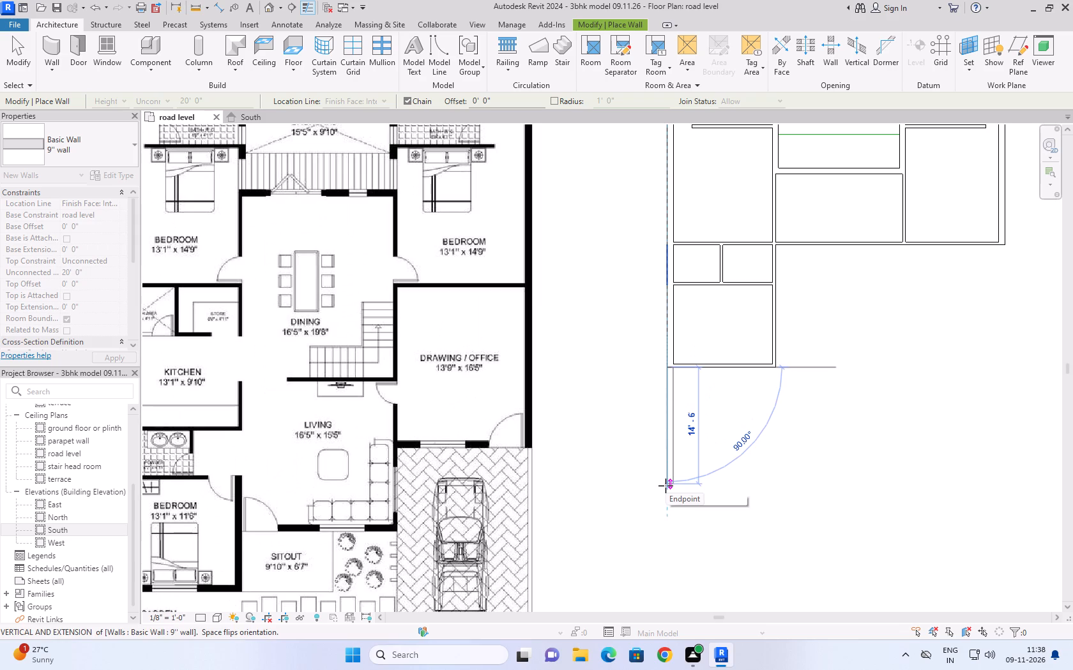
pyautogui.scroll(-3, 689, 430)
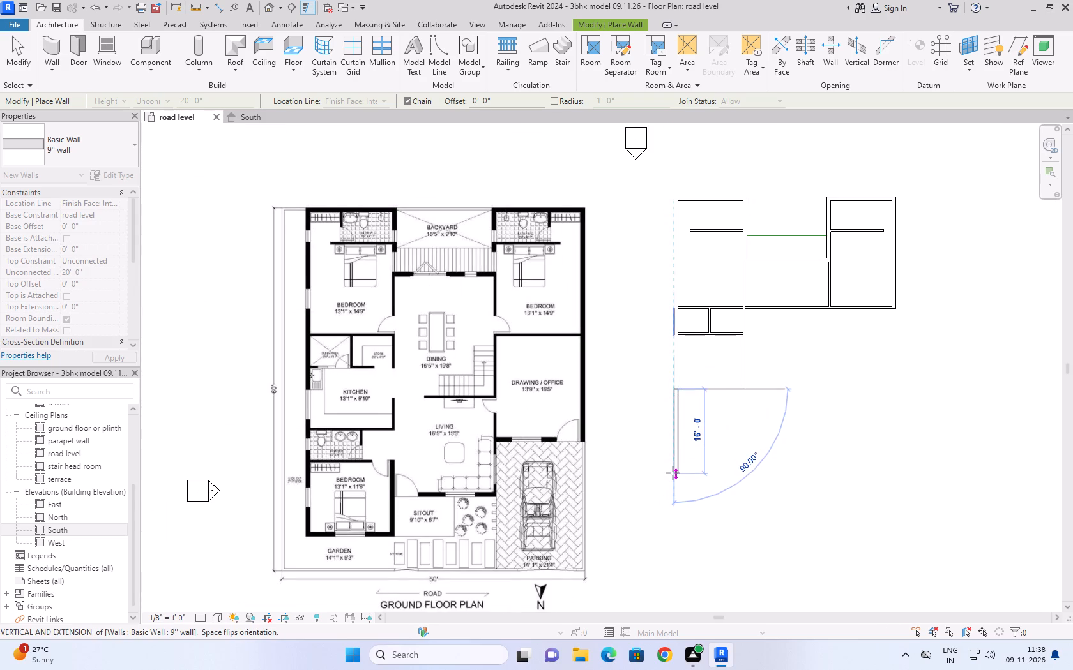
pyautogui.scroll(3, 673, 473)
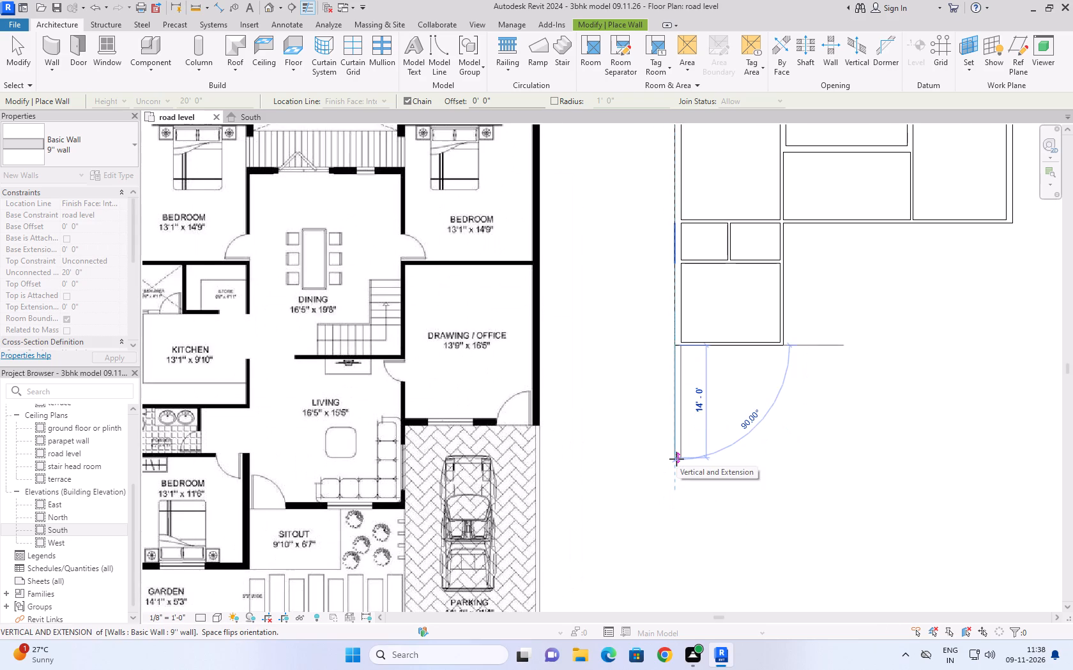
pyautogui.scroll(1, 676, 459)
pyautogui.scroll(-3, 676, 459)
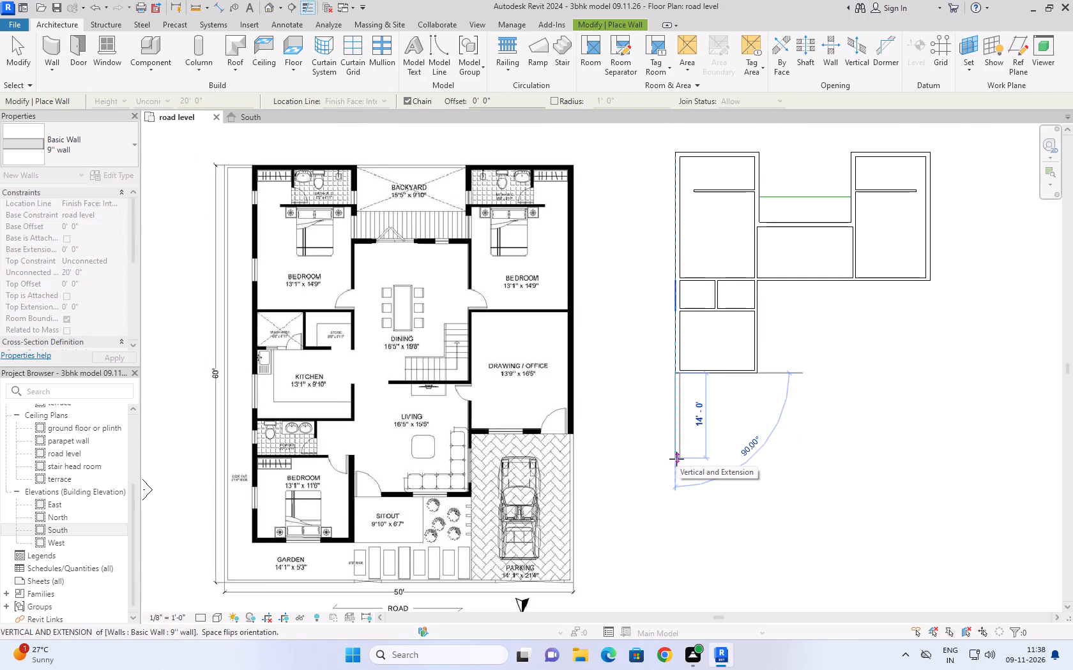
pyautogui.write("6'")
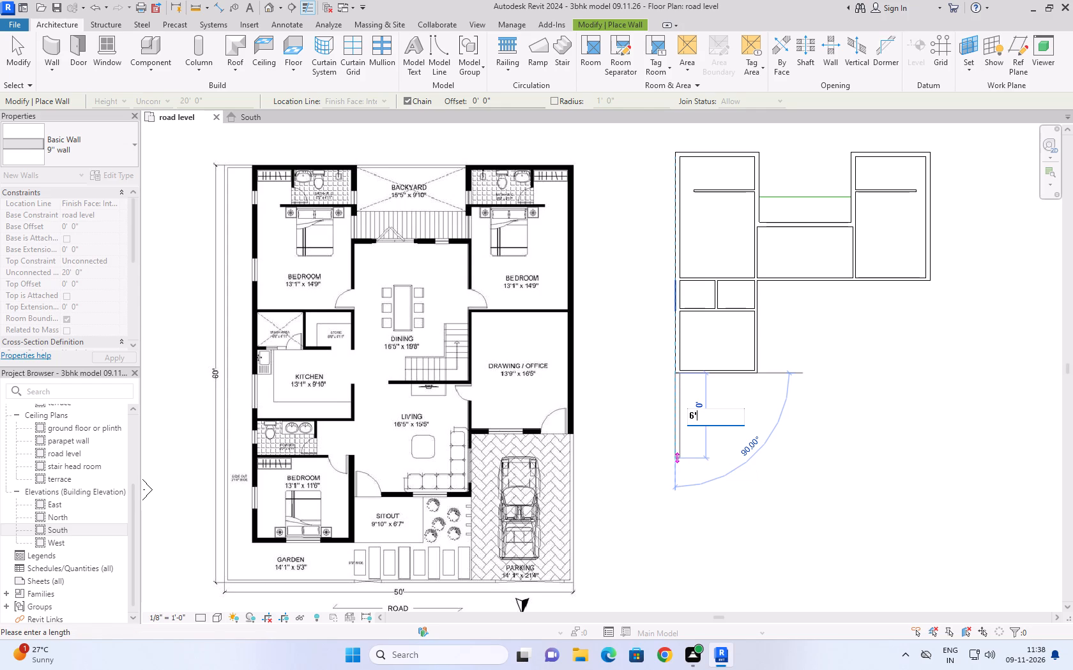
pyautogui.press('Return')
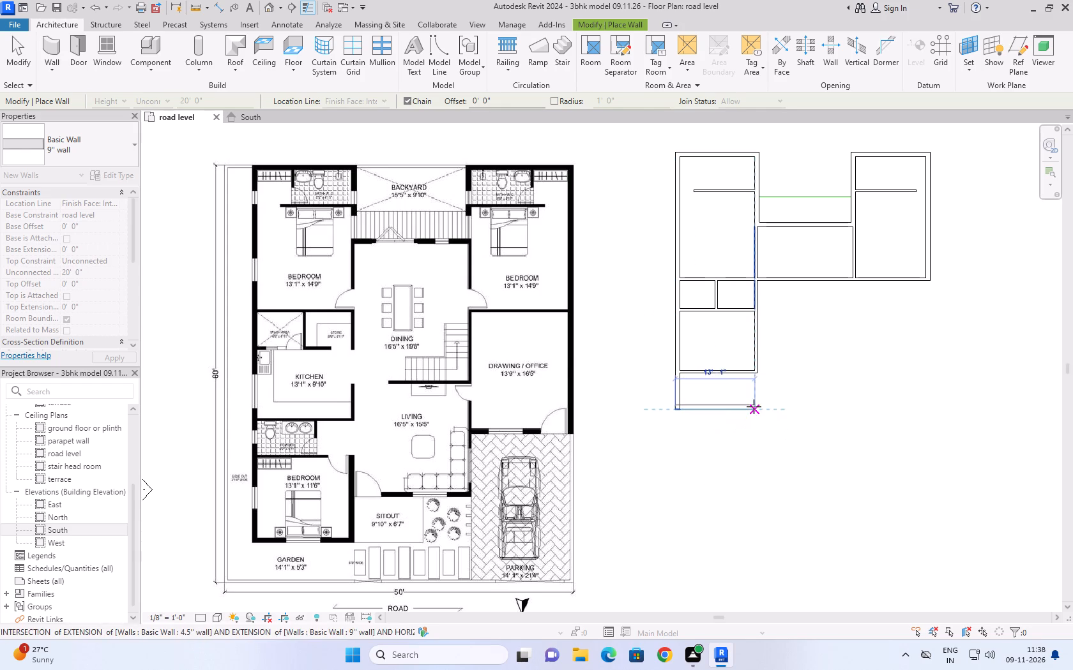
# Continue with a 10' horizontal 9'' wall running right from the lower end of the 6' wall, and end the chain.
pyautogui.click(130, 142)
pyautogui.click(130, 142)
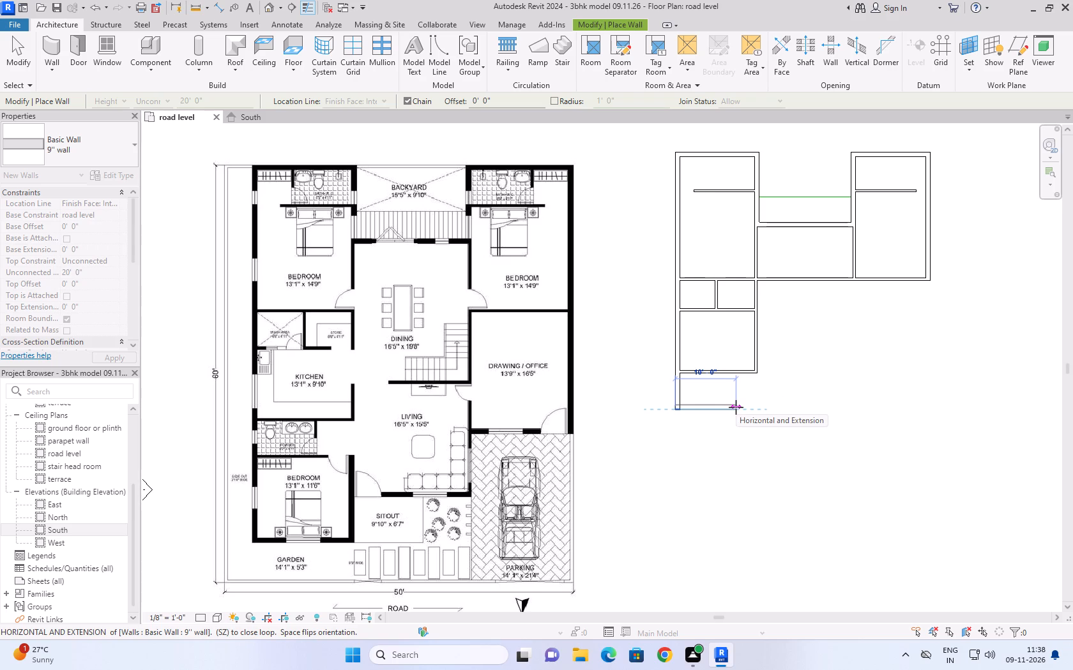
pyautogui.scroll(-1, 736, 407)
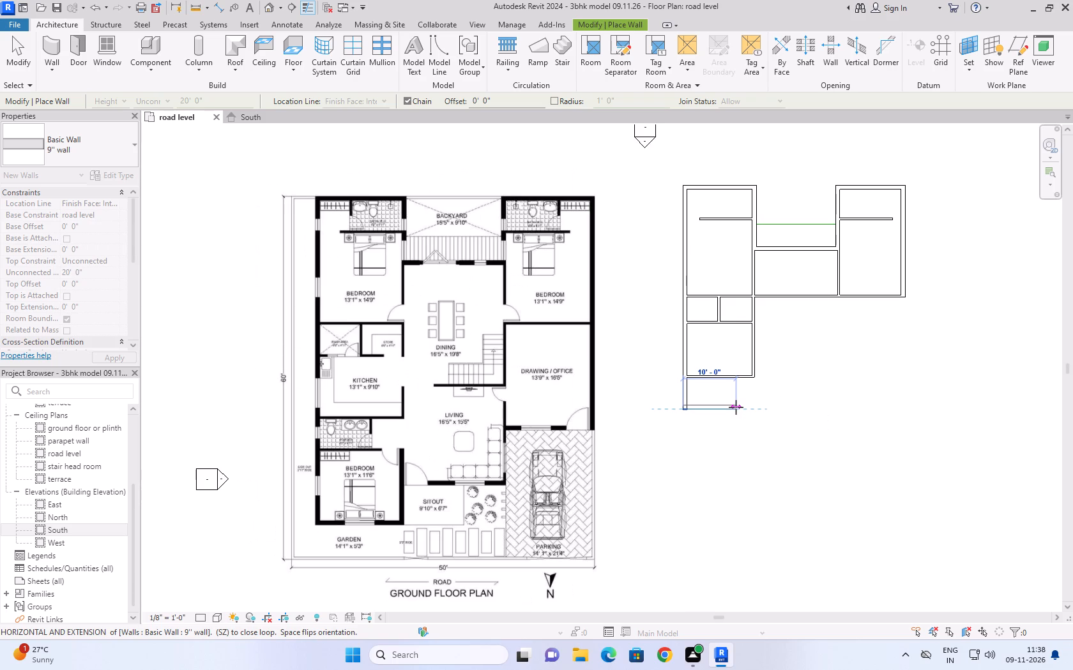
pyautogui.write("10'")
pyautogui.press('Return')
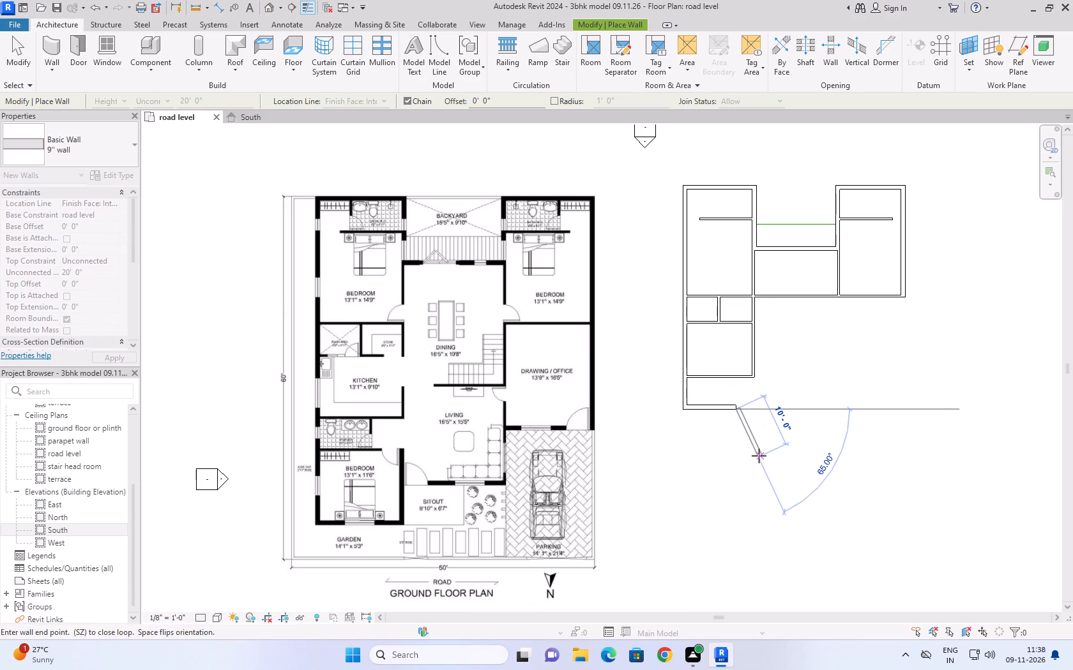
pyautogui.press('Escape')
# Draw the lower bedroom's 9'' left wall 13'1'' down from the 10' wall's left end, and its bottom wall across to the kitchen's right wall line.
pyautogui.click(685, 410)
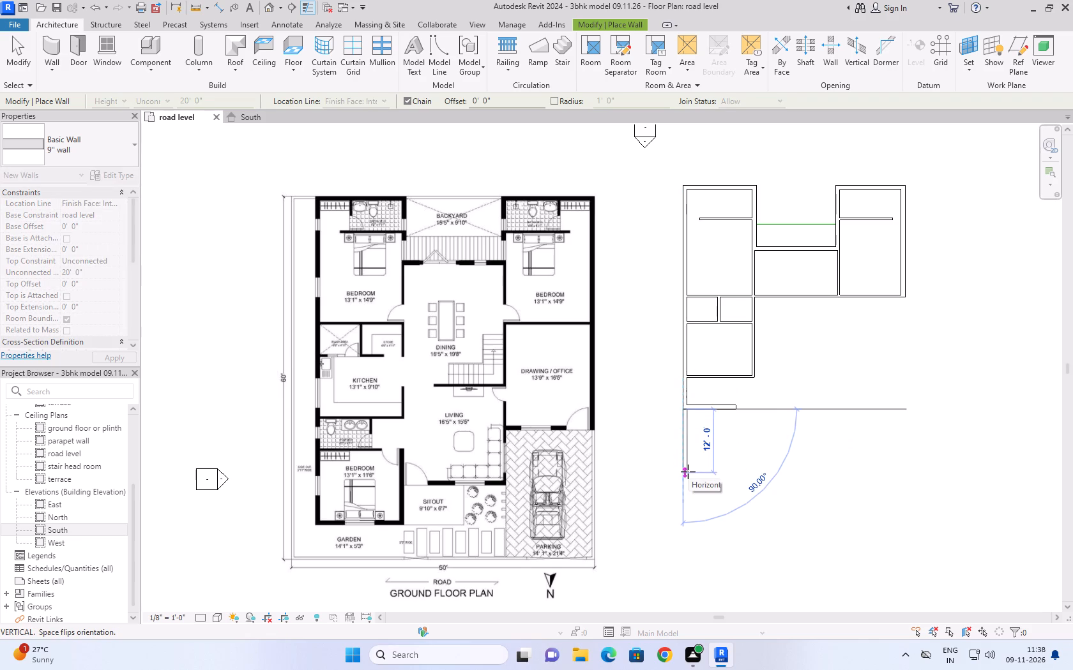
pyautogui.write("13'1''")
pyautogui.press('Return')
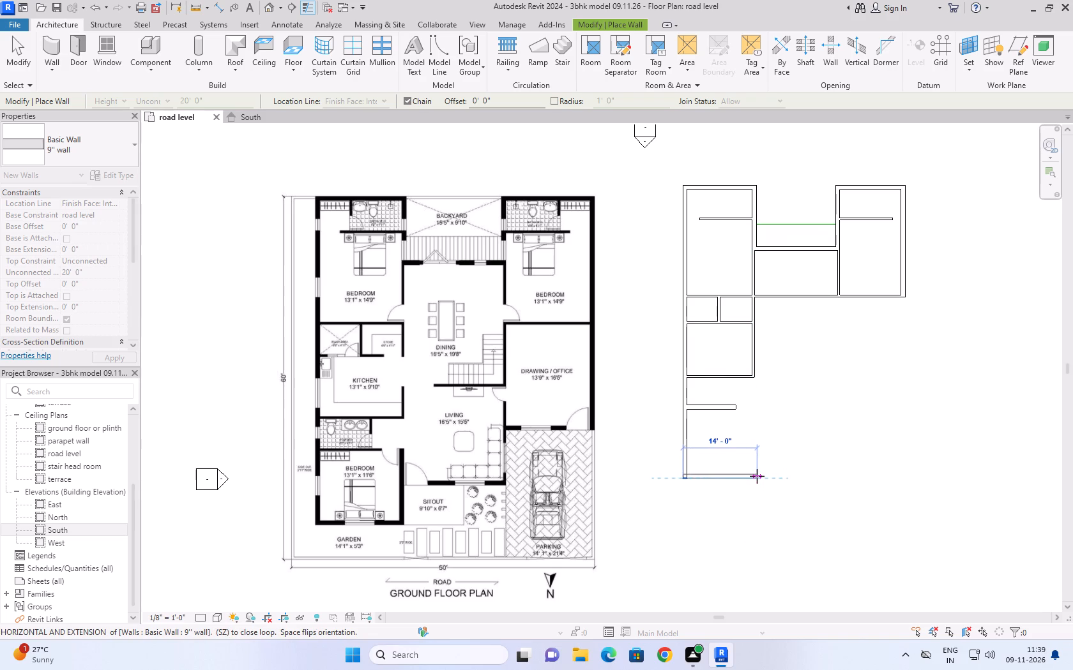
pyautogui.click(755, 476)
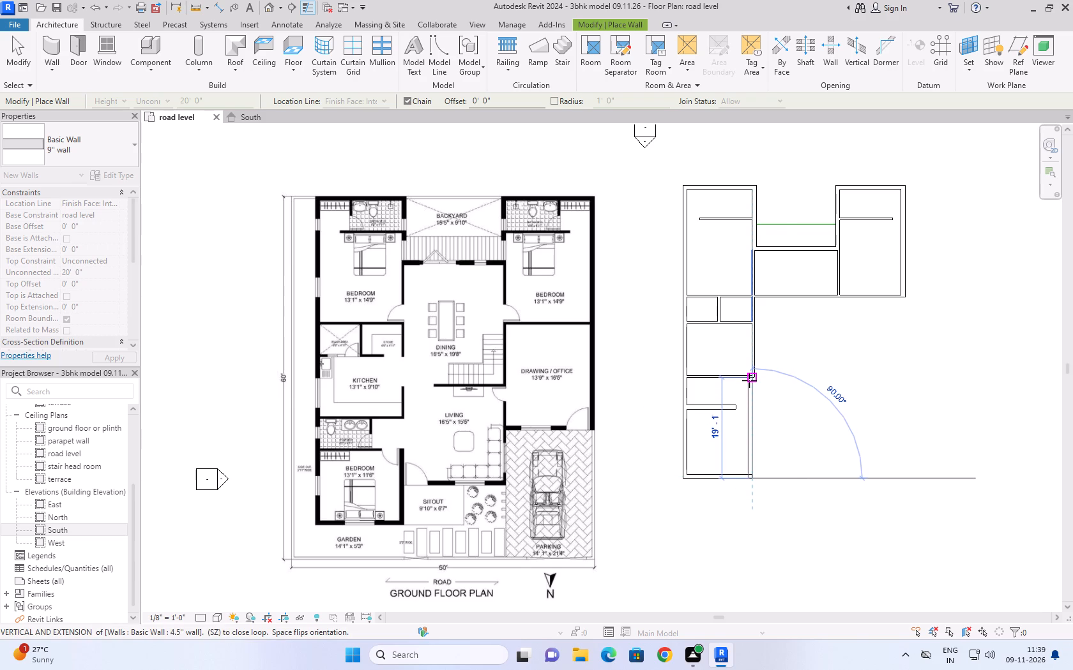
# Draw the lower bedroom's 9'' right wall about 14' up from the bottom wall's end, flipped to the outer side, and end the chain.
pyautogui.press('space')
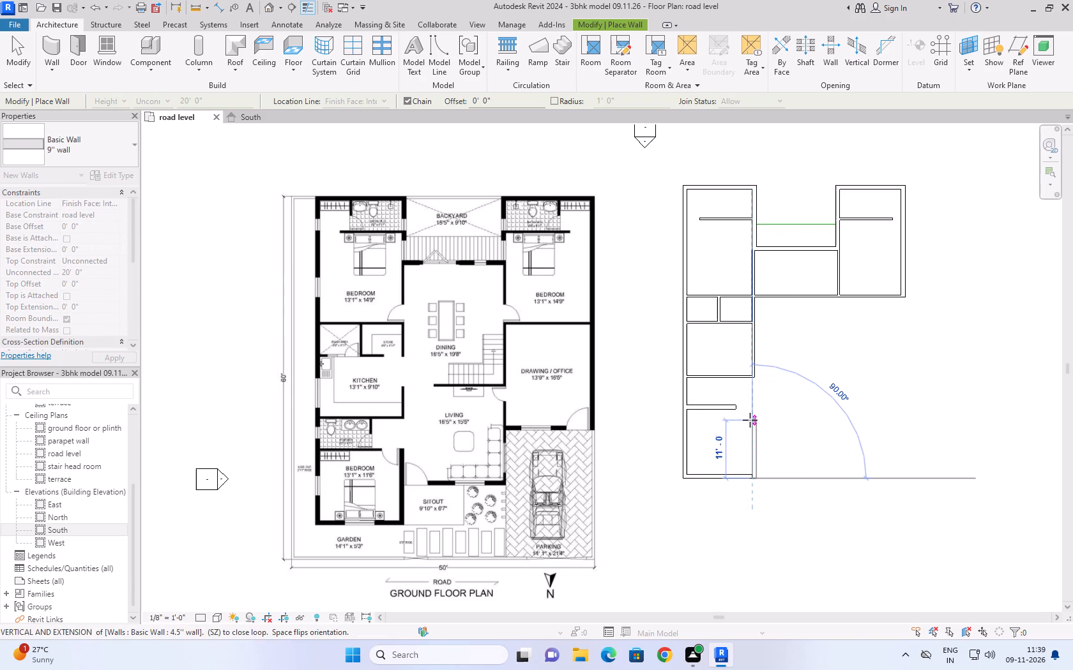
pyautogui.scroll(4, 750, 420)
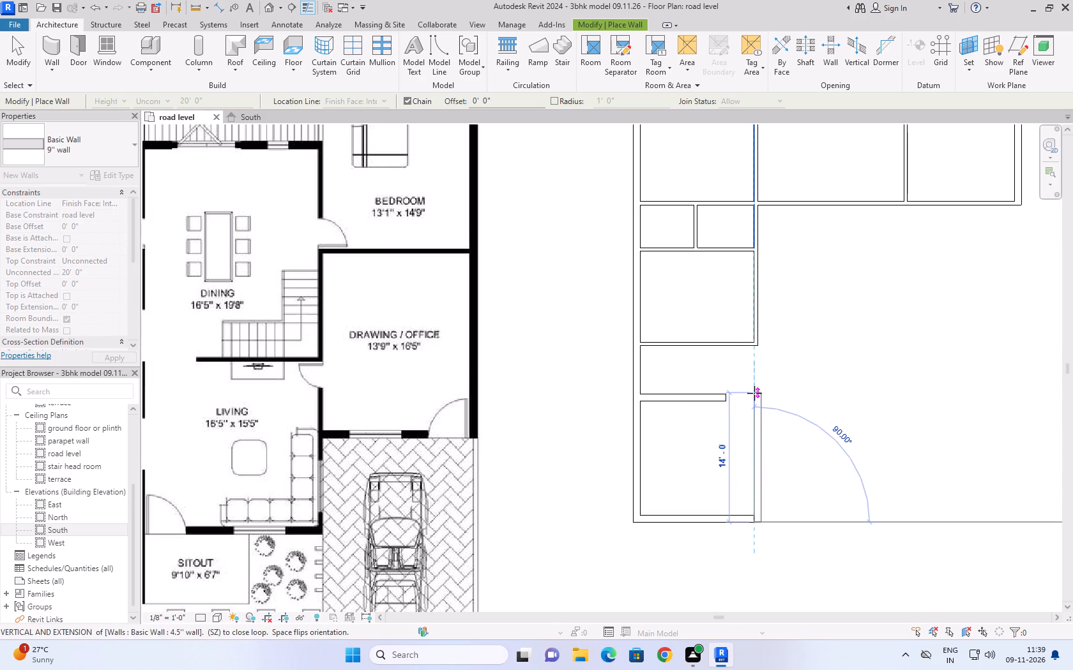
pyautogui.scroll(-2, 754, 393)
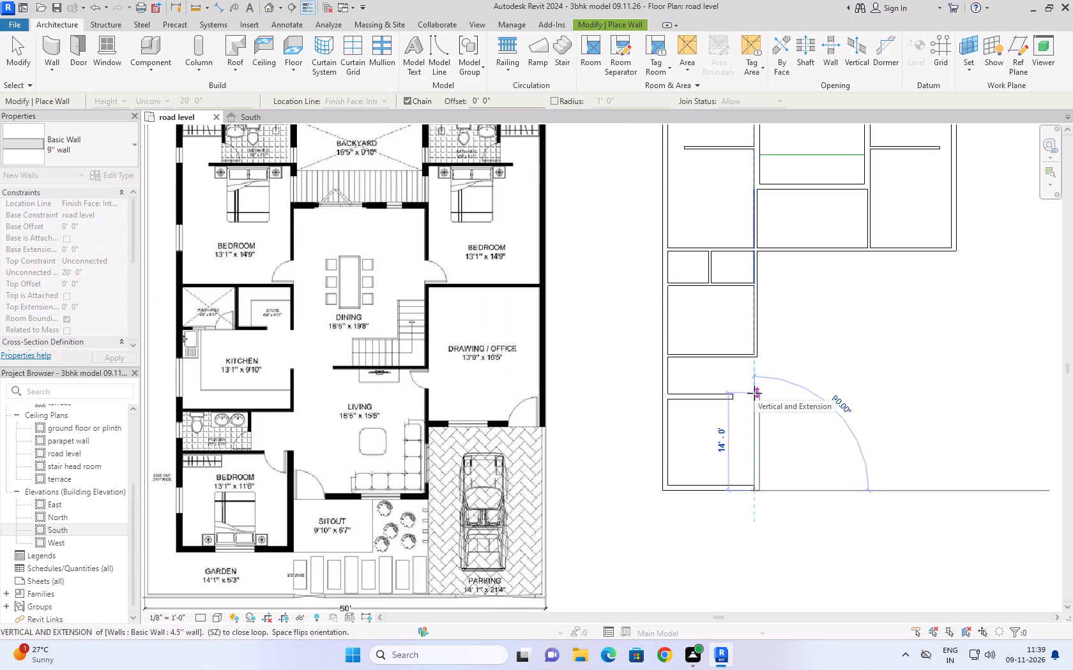
pyautogui.click(754, 393)
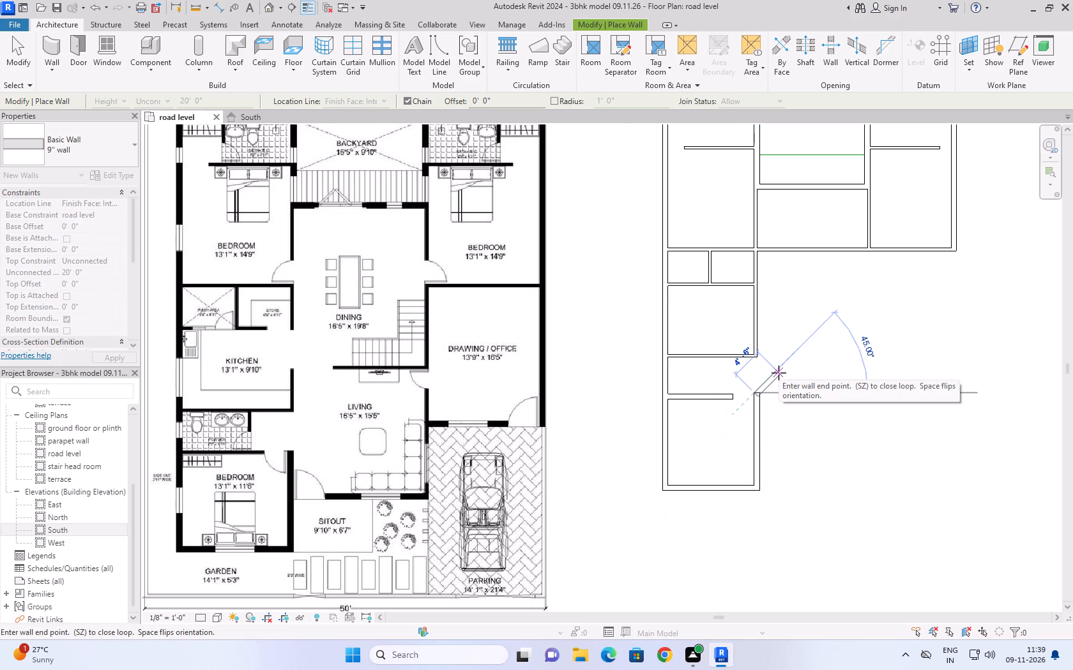
pyautogui.press('Escape')
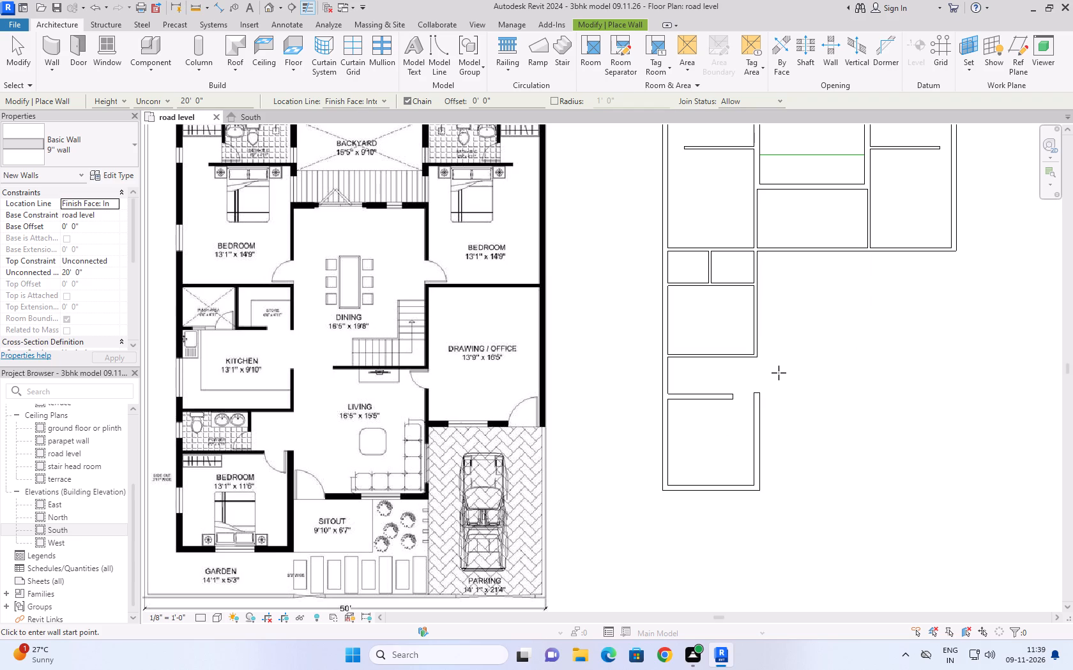
# Draw the drawing/office's 9'' right wall 16'5'' down from the right bedroom's lower-right outer corner, flipped to the inner side.
pyautogui.scroll(-3, 800, 385)
pyautogui.scroll(3, 796, 506)
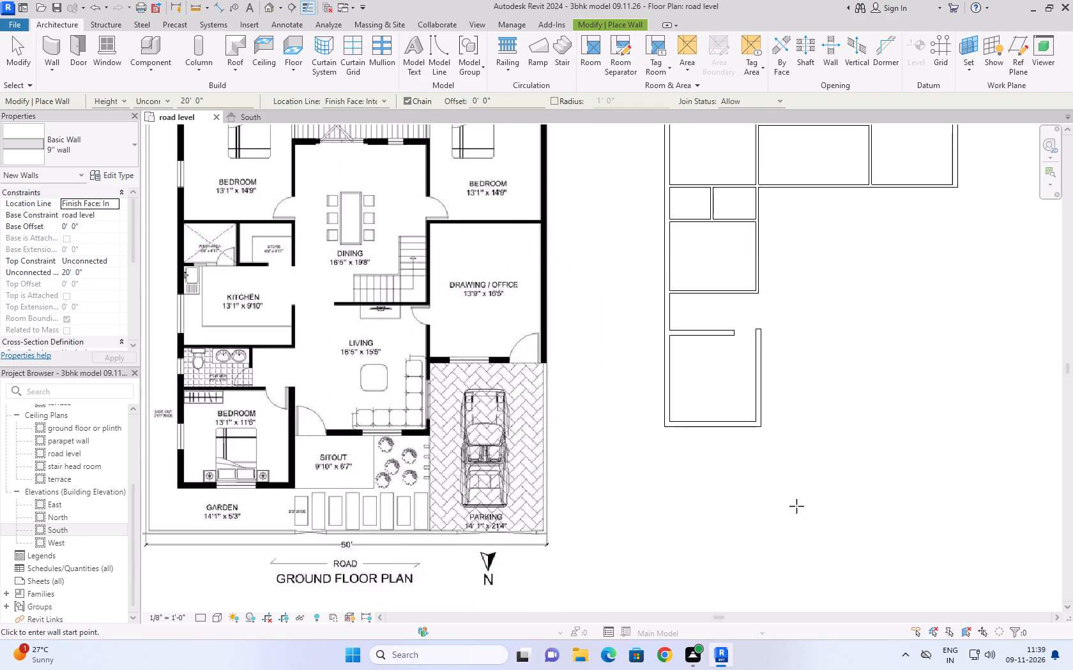
pyautogui.scroll(-4, 805, 498)
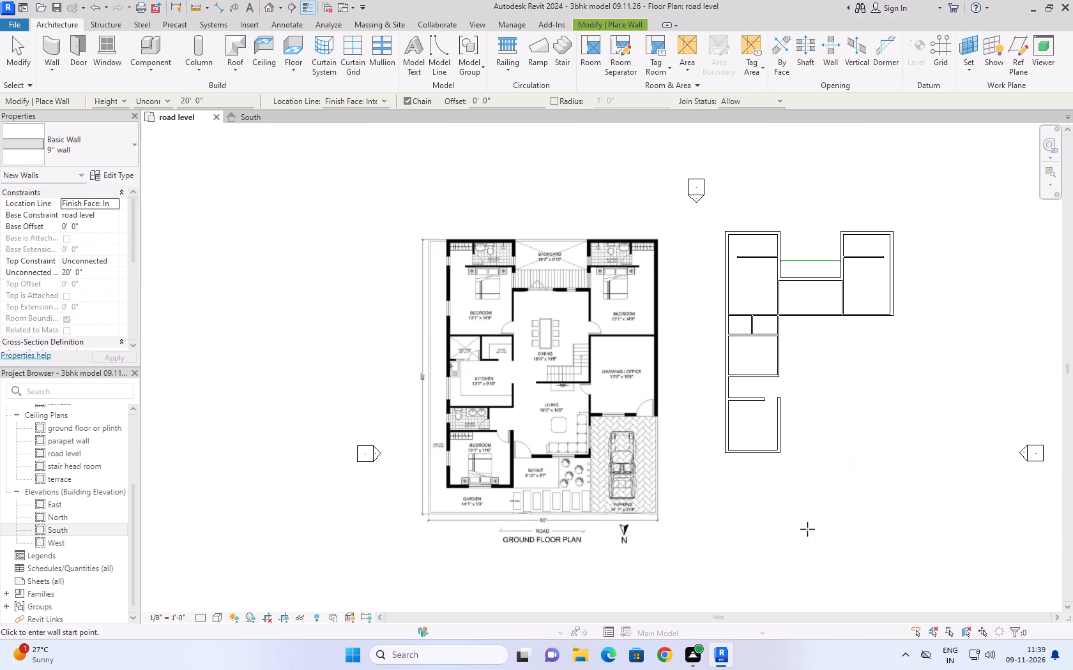
pyautogui.scroll(2, 807, 530)
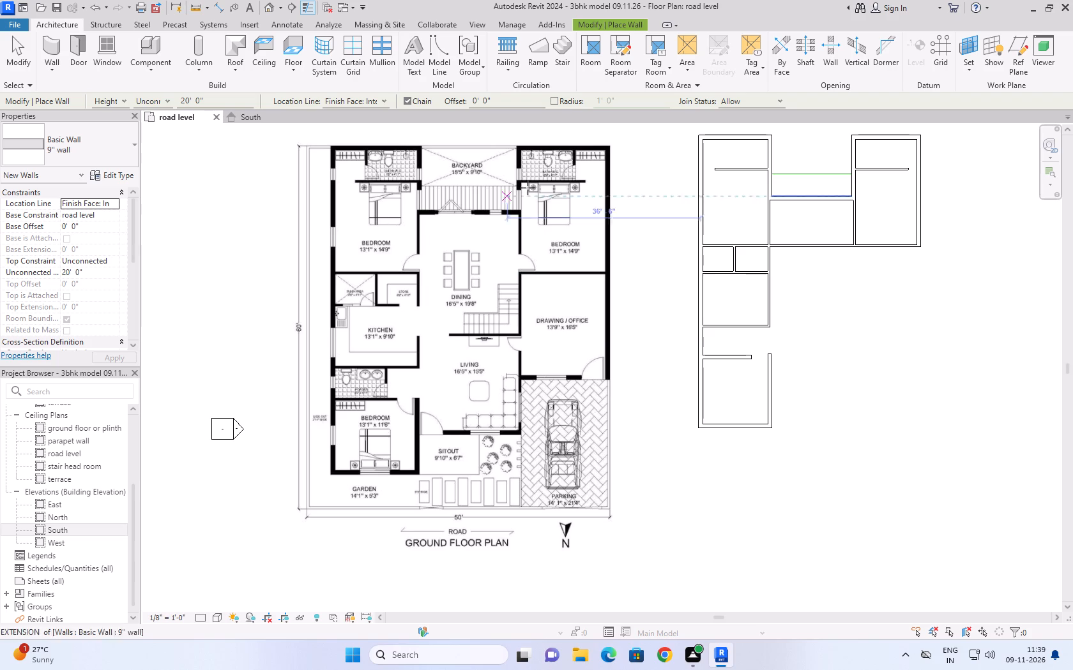
pyautogui.moveTo(833, 356); pyautogui.dragTo(806, 378, button='middle')
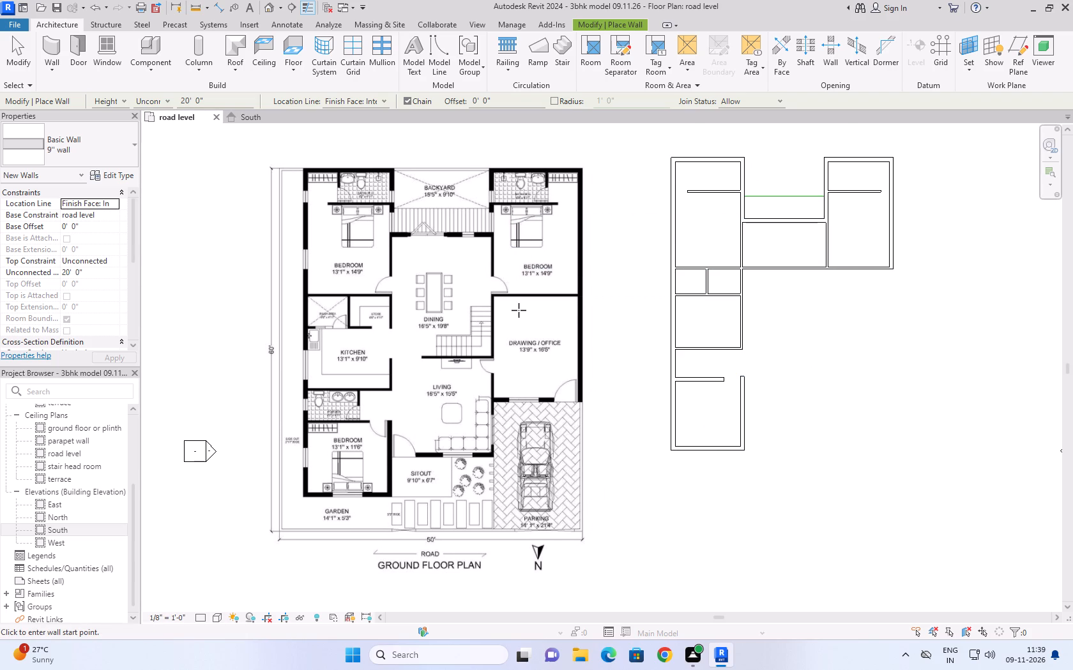
pyautogui.scroll(1, 838, 311)
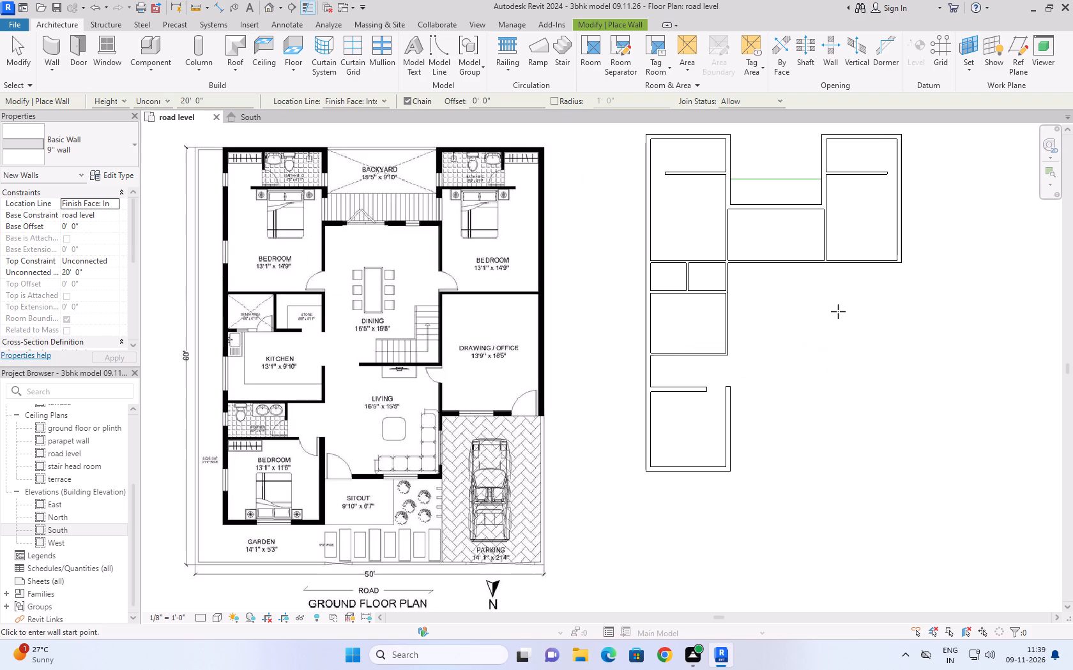
pyautogui.click(53, 54)
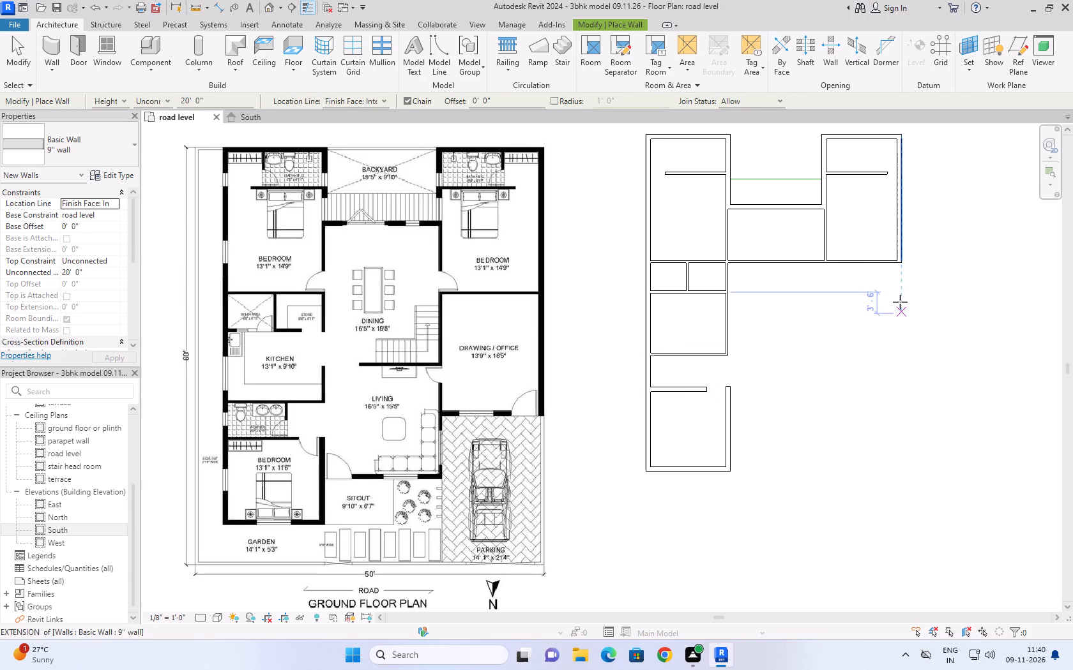
pyautogui.click(902, 264)
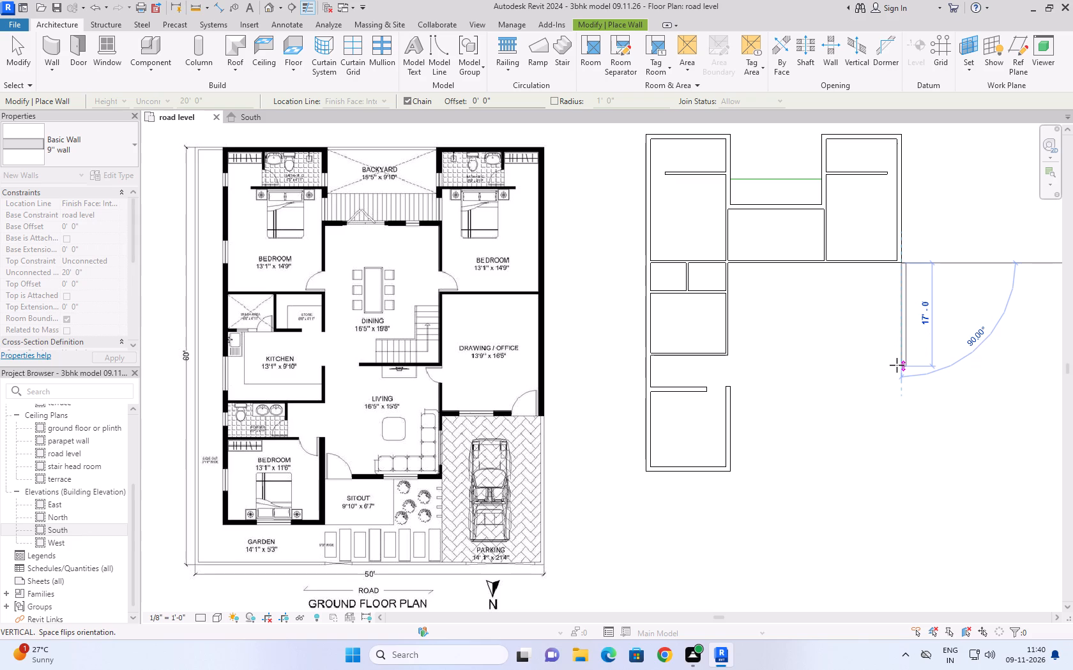
pyautogui.press('space')
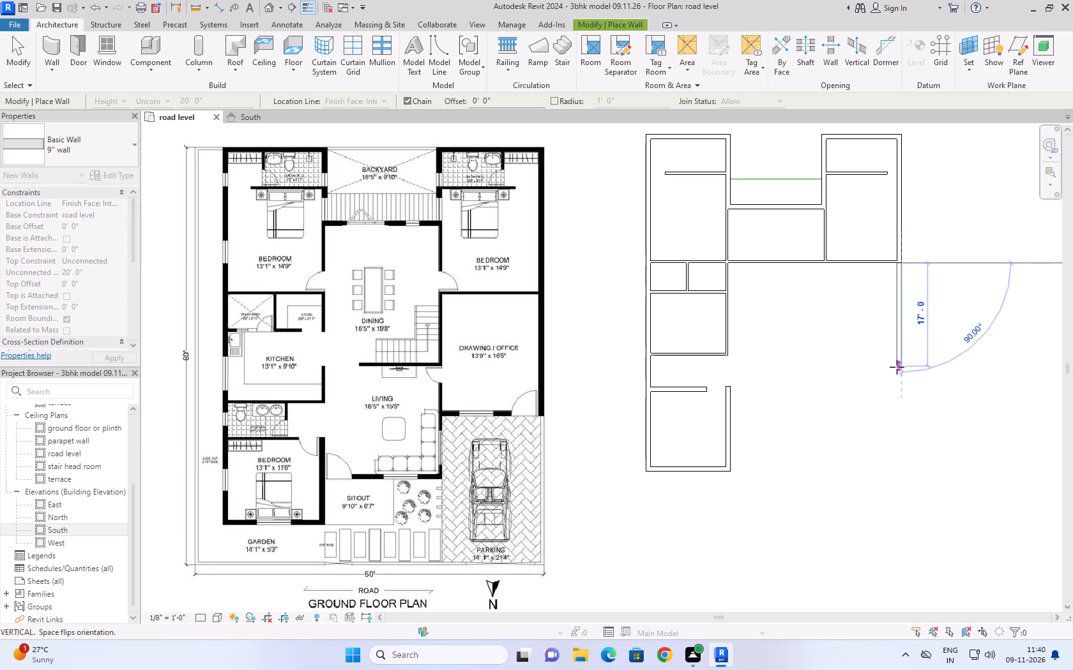
pyautogui.write("16'5''")
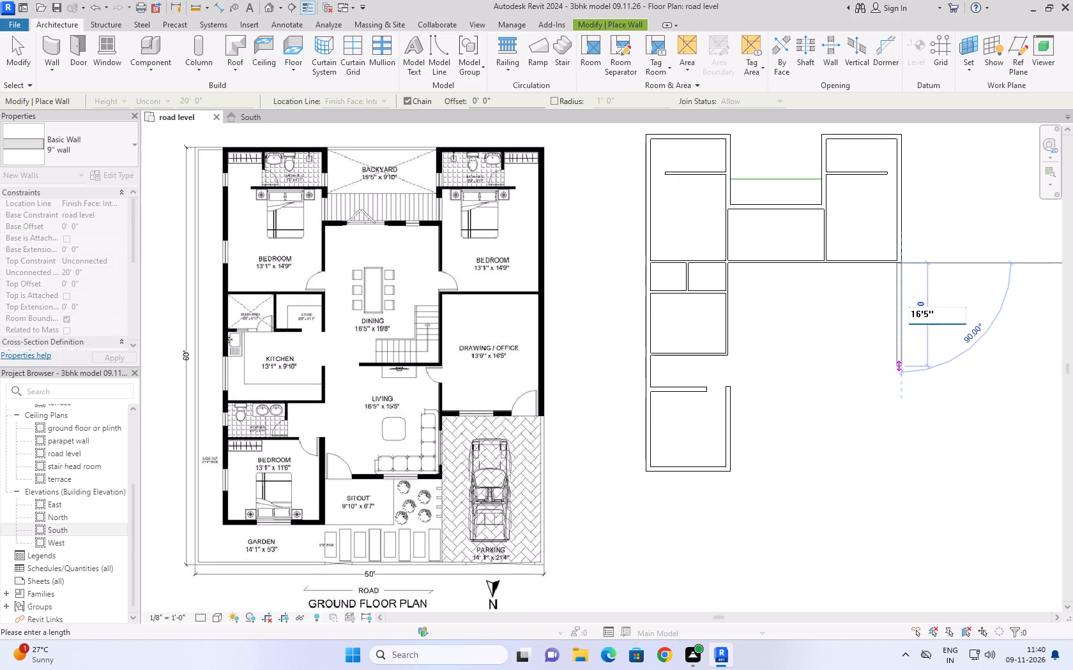
pyautogui.press('Return')
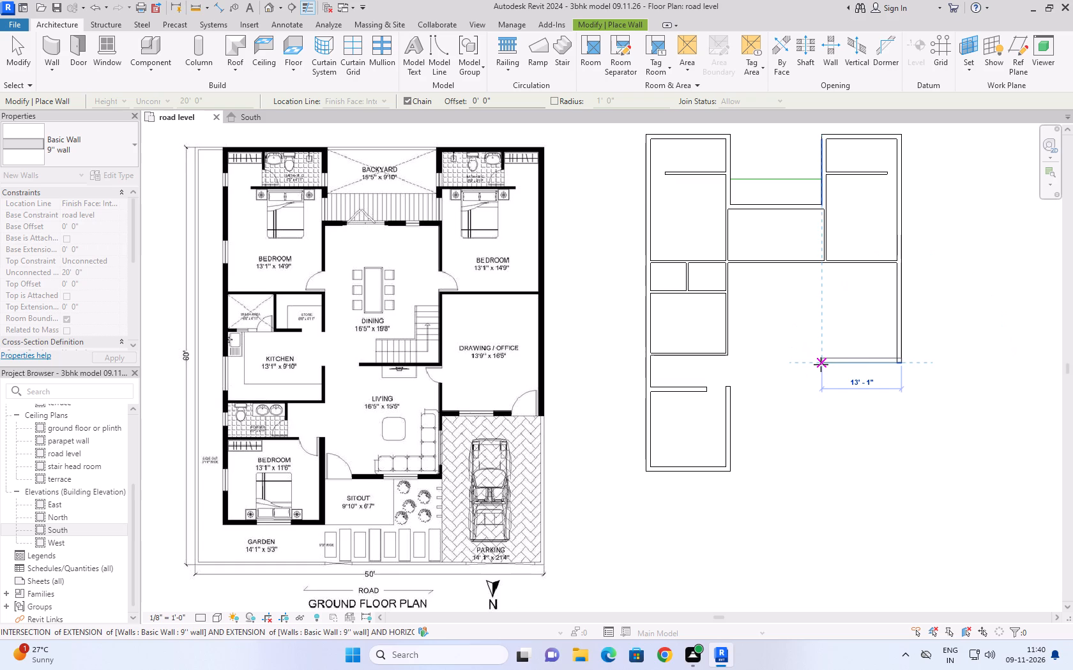
# Draw the drawing/office's 9'' bottom wall 13'1'' leftward and its left wall about 16'9'' up to the bedroom's bottom wall.
pyautogui.write("13'1")
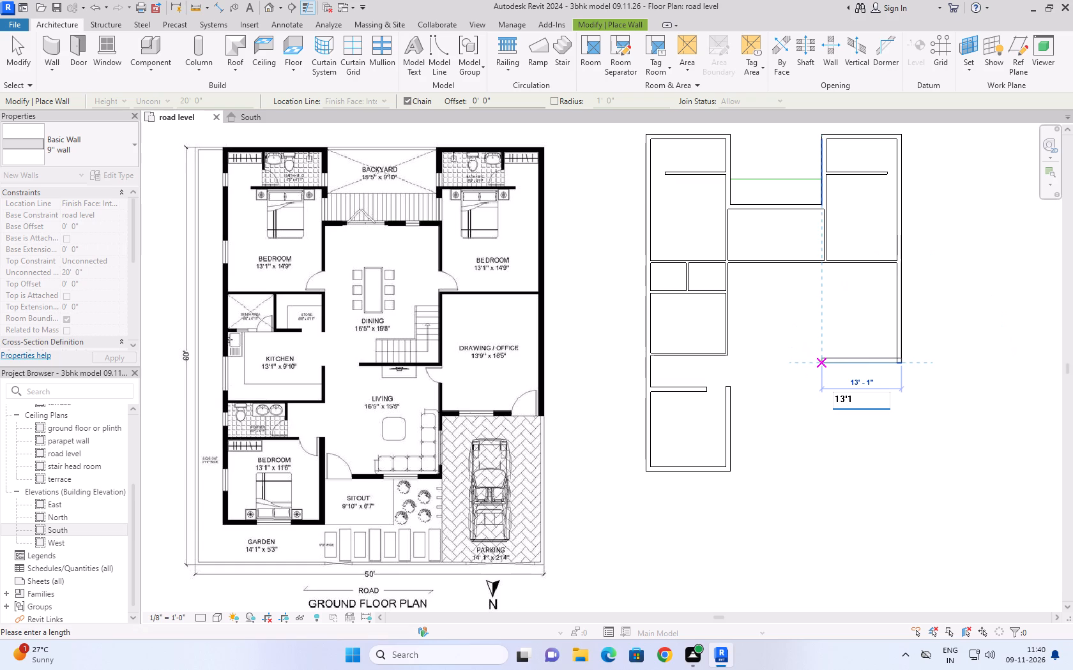
pyautogui.write("''")
pyautogui.press('Return')
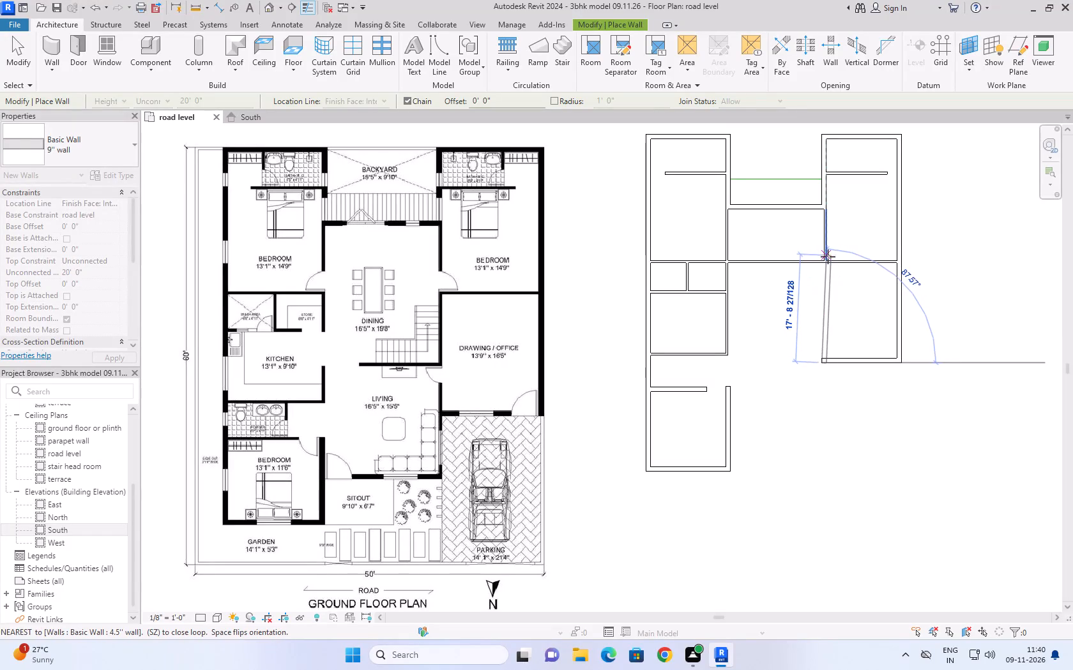
pyautogui.scroll(8, 826, 258)
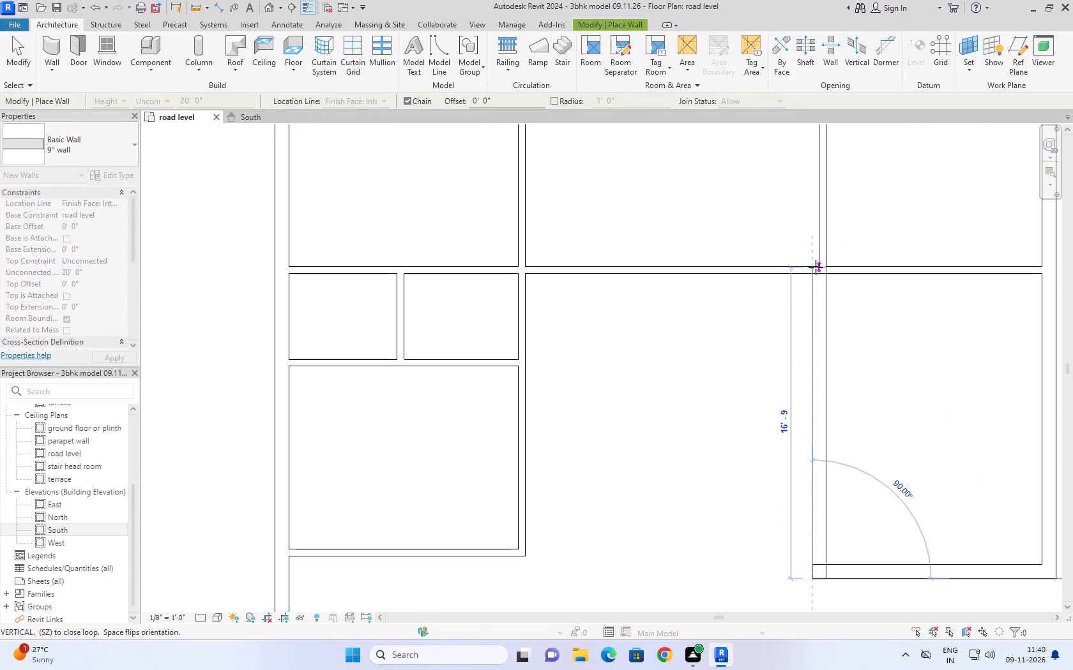
pyautogui.click(816, 267)
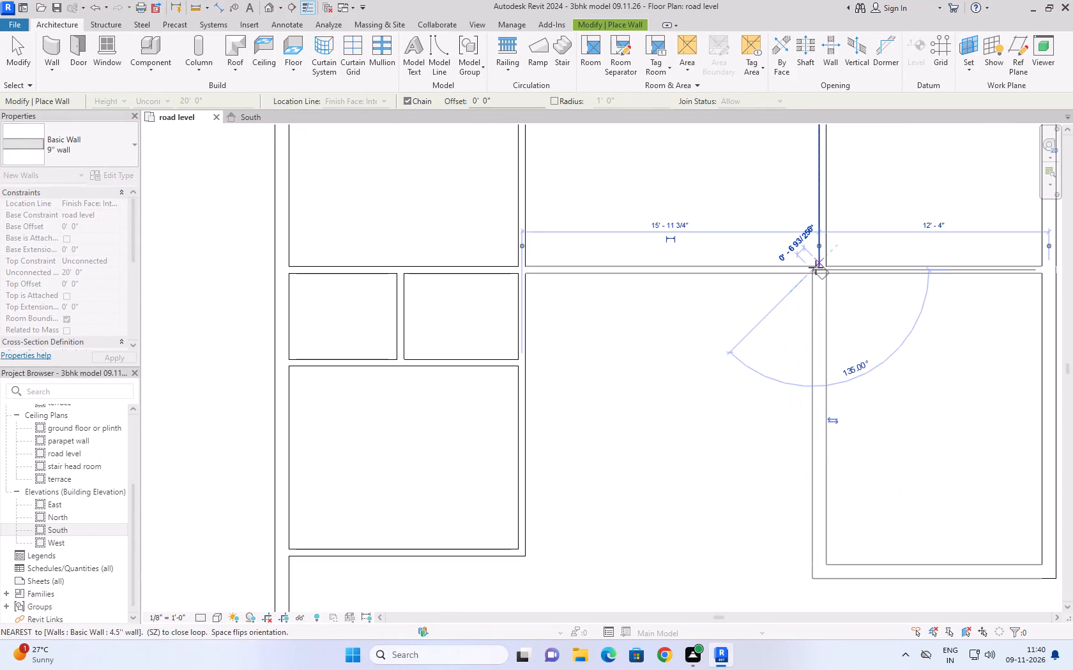
# End the drawing/office wall chain and leave the Wall command.
pyautogui.press('Escape')
pyautogui.scroll(-4, 871, 358)
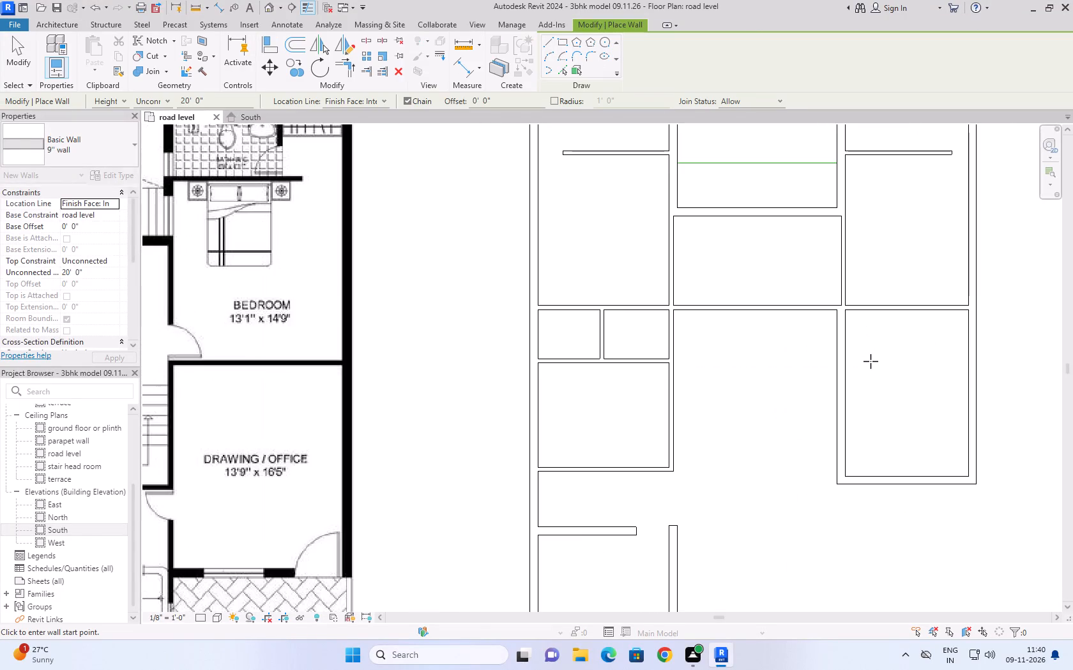
pyautogui.scroll(-4, 881, 428)
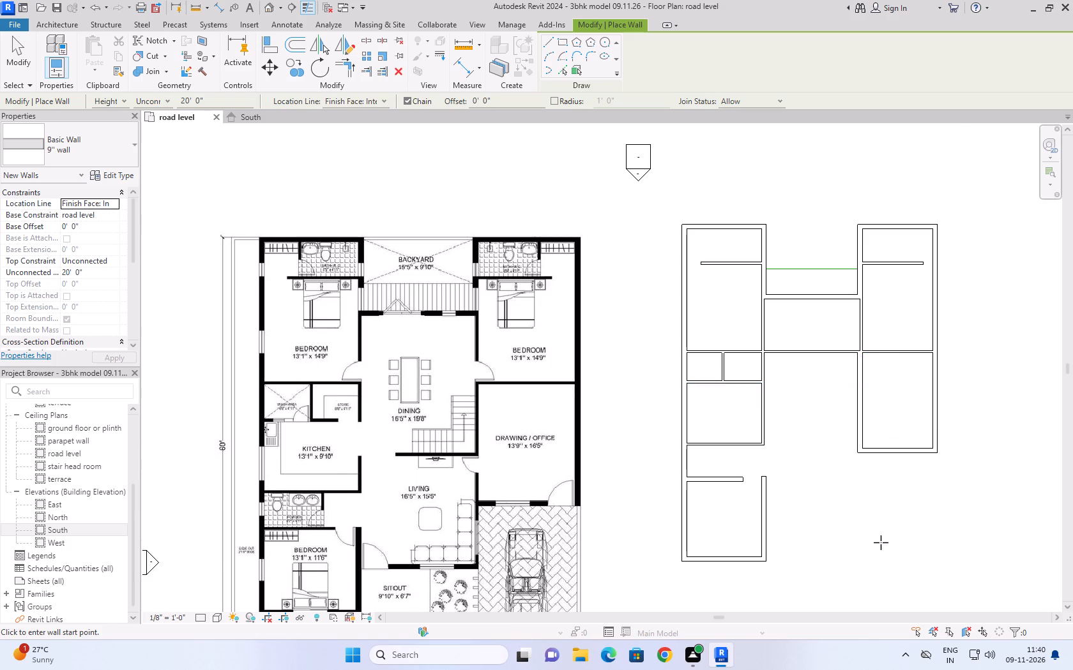
pyautogui.scroll(3, 881, 542)
pyautogui.press('Escape')
pyautogui.press('Escape')
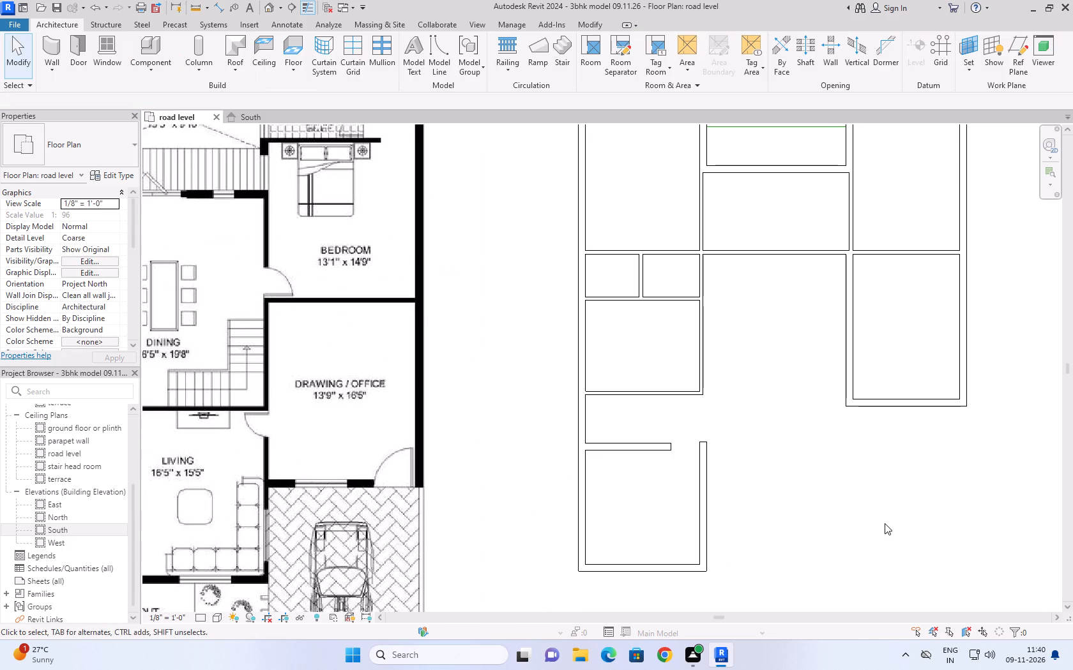
pyautogui.scroll(-3, 885, 498)
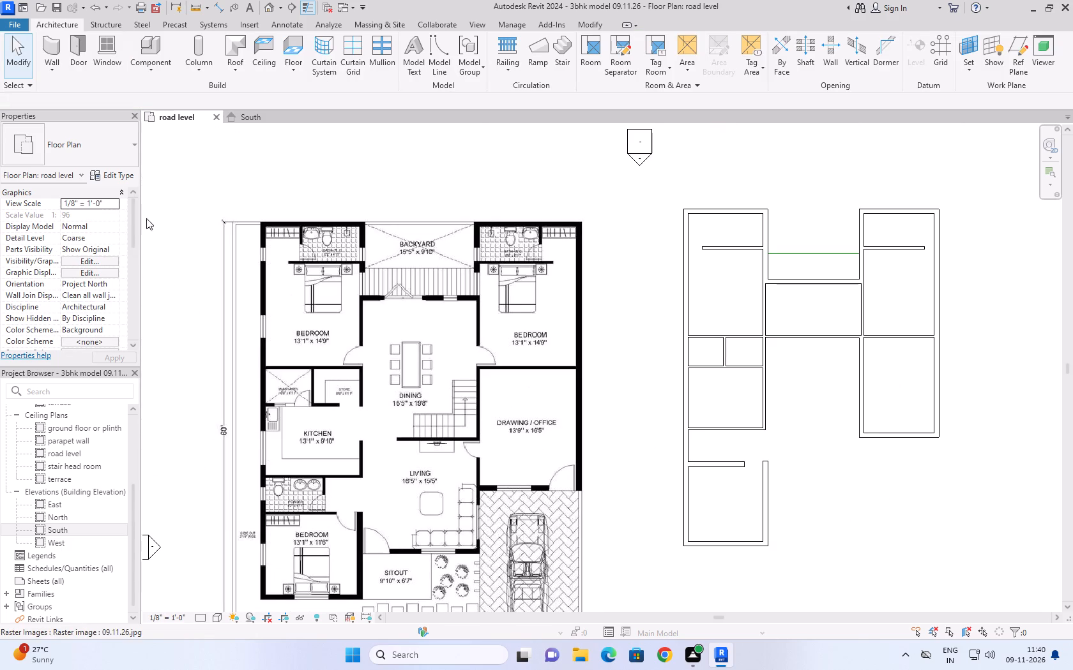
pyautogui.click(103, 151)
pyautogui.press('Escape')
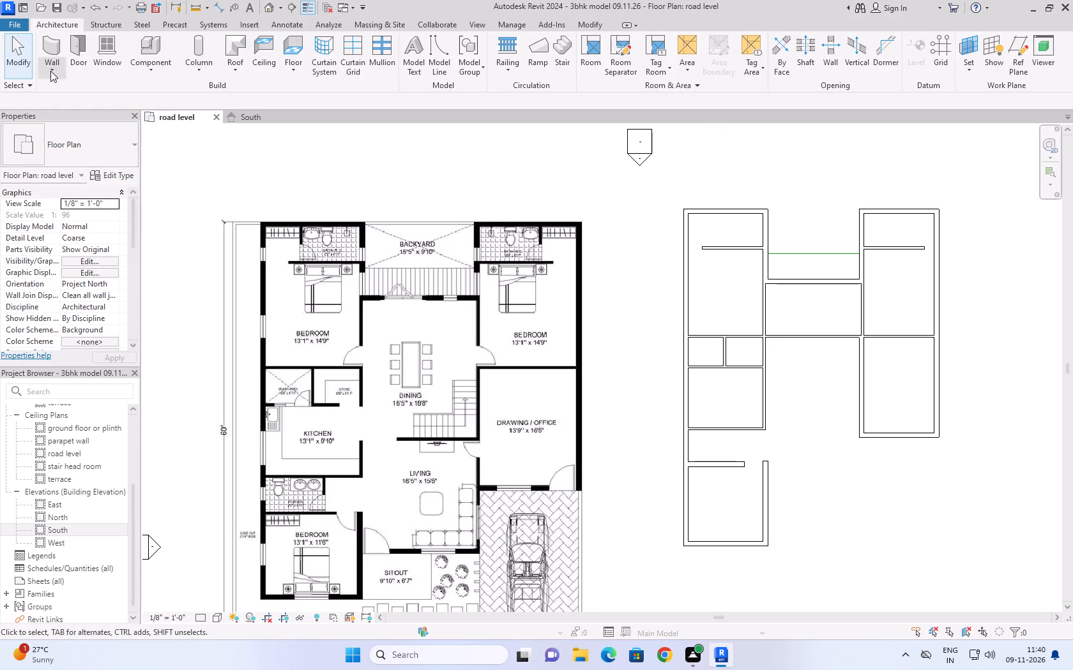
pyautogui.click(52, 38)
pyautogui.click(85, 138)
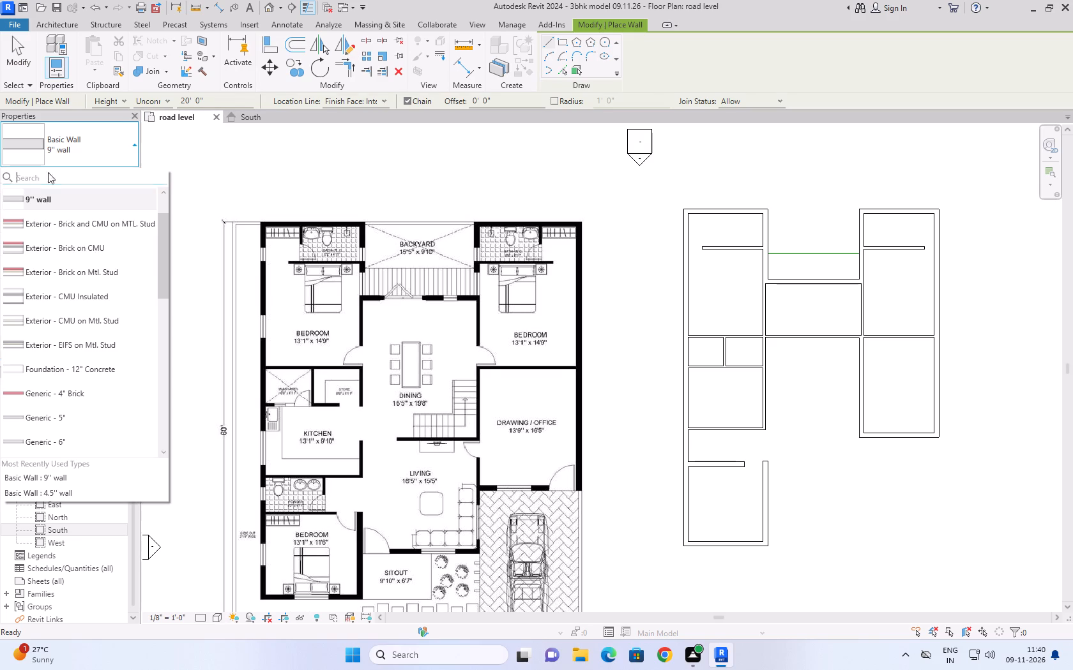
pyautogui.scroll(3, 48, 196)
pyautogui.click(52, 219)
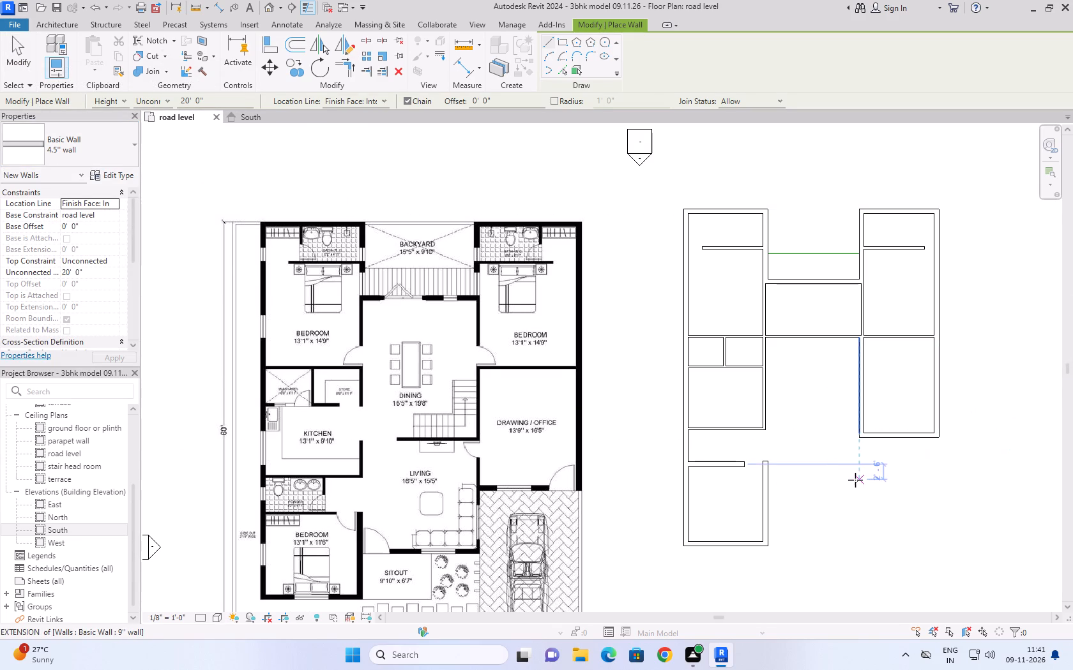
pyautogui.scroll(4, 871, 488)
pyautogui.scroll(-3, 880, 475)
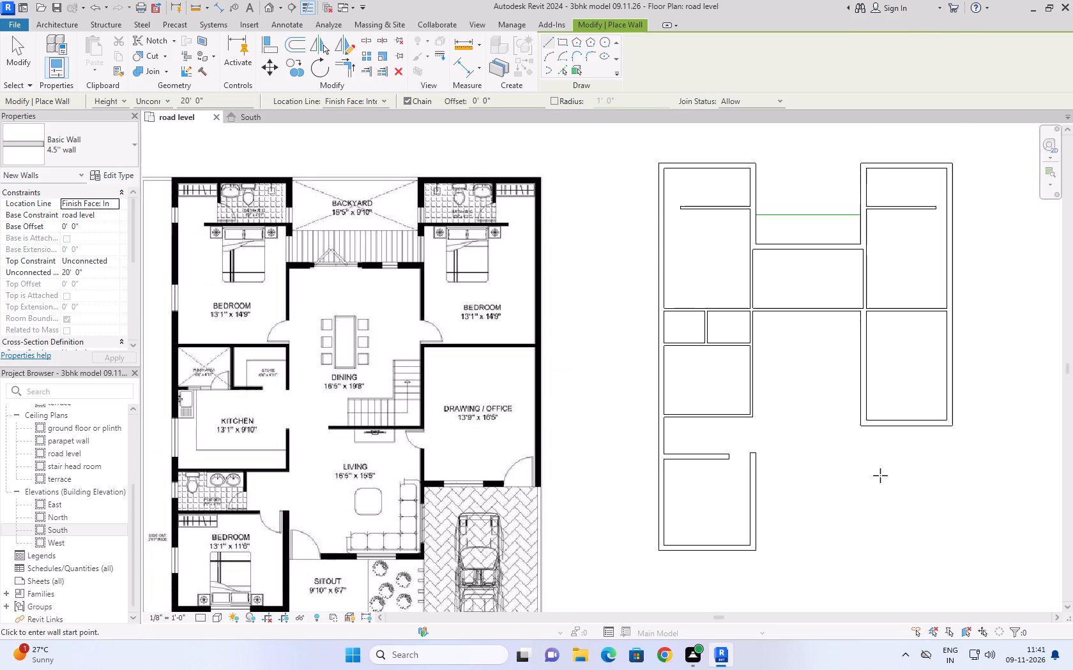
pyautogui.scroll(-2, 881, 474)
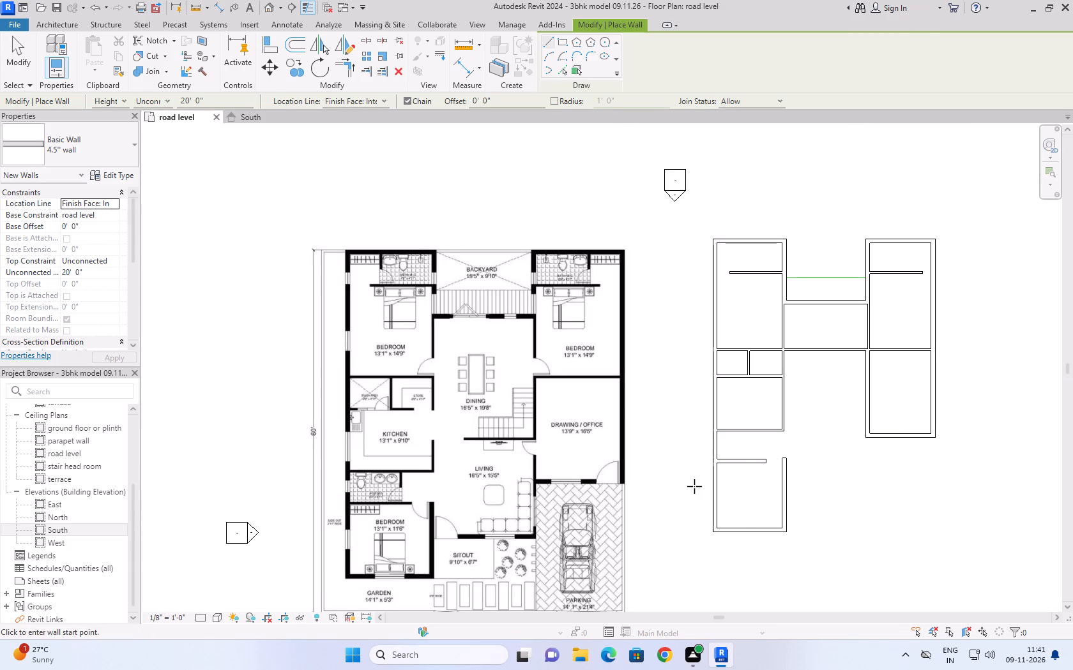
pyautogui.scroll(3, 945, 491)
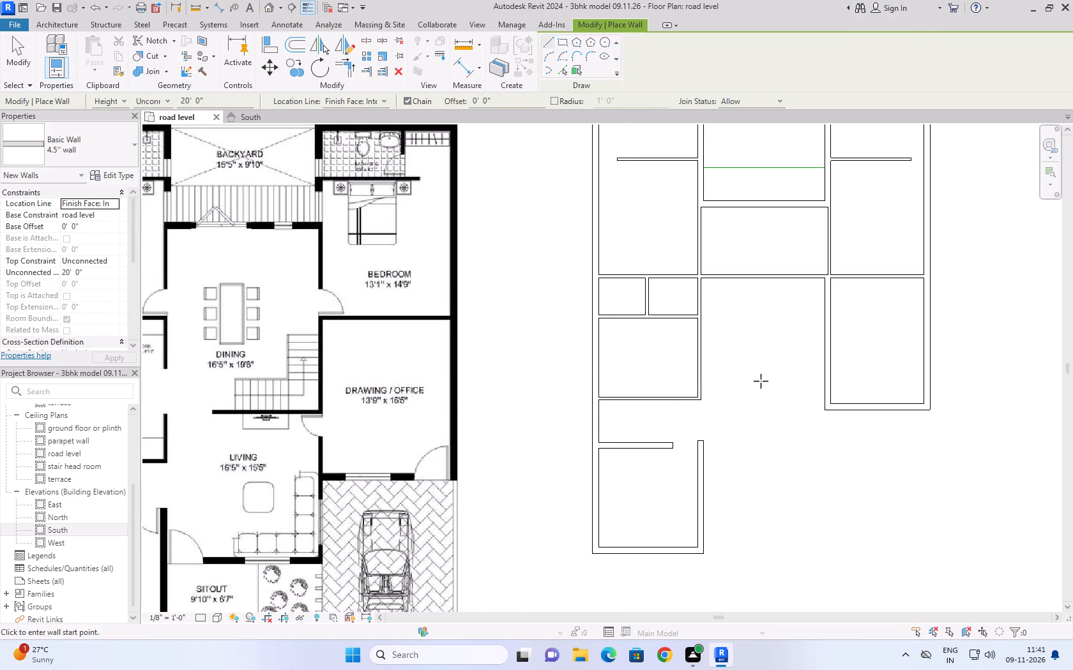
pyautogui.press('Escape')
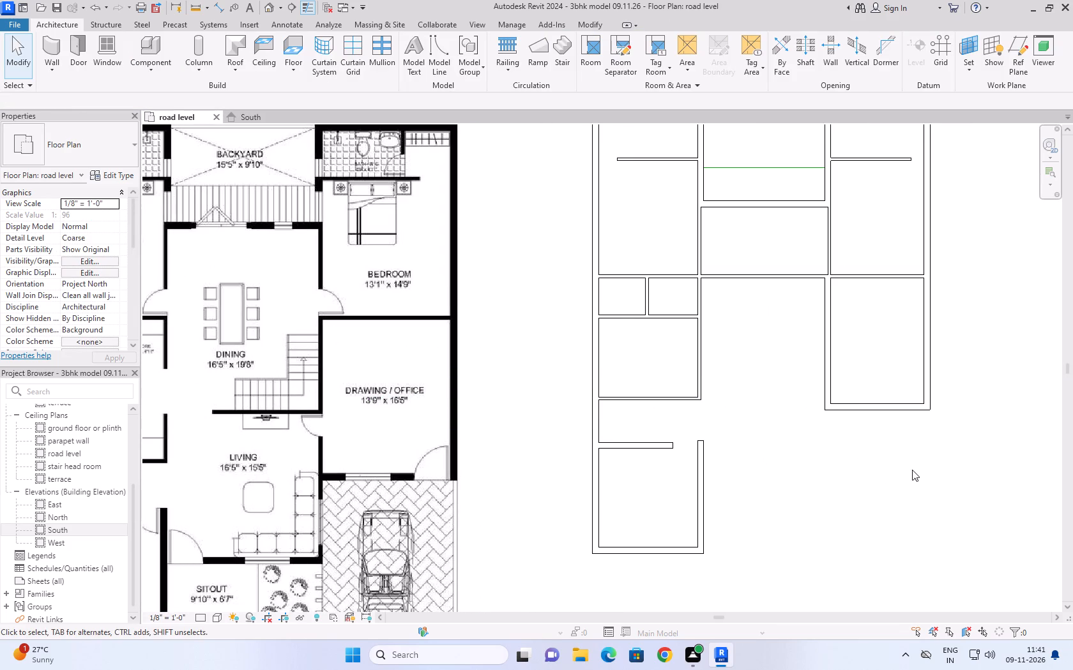
# Change the drawing/office's left wall to the 4.5'' wall type.
pyautogui.click(833, 350)
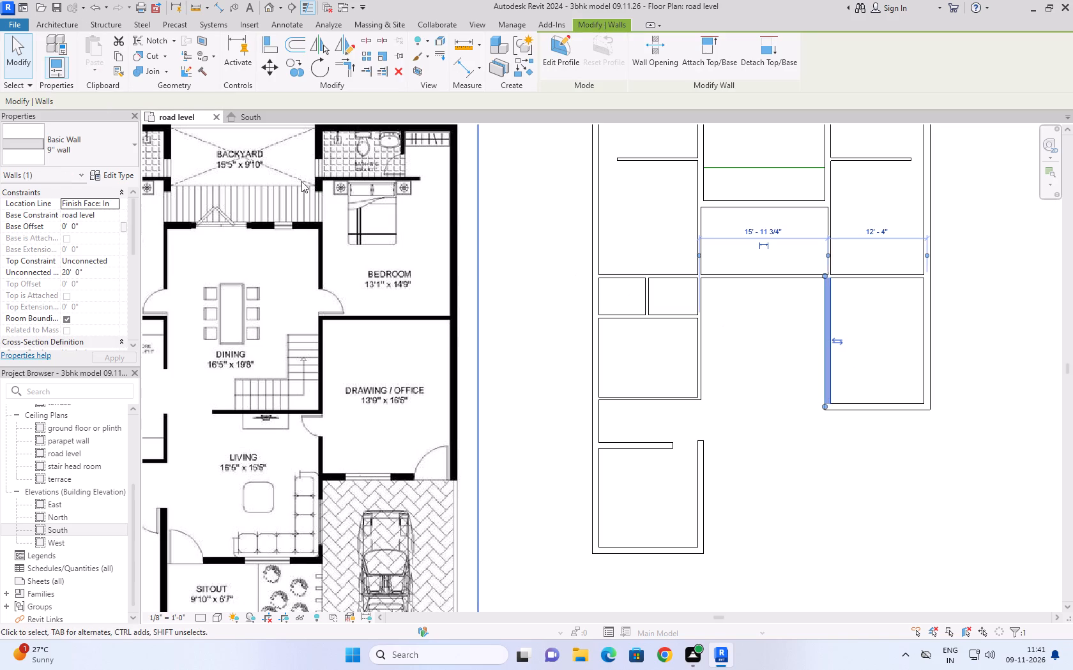
pyautogui.scroll(-4, 570, 241)
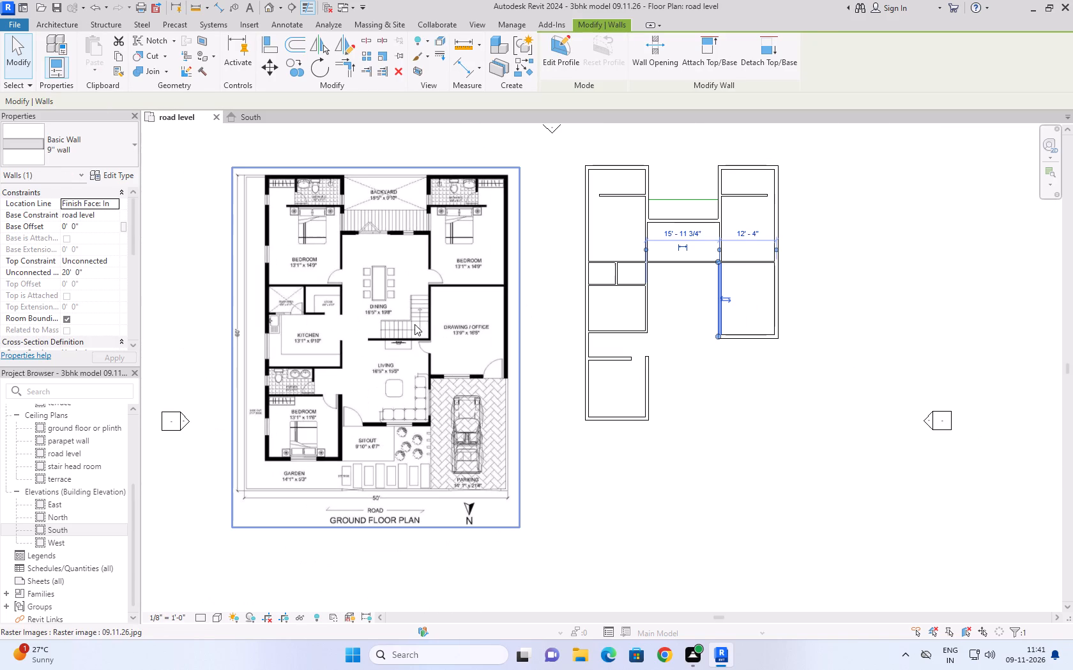
pyautogui.click(92, 162)
pyautogui.scroll(2, 60, 212)
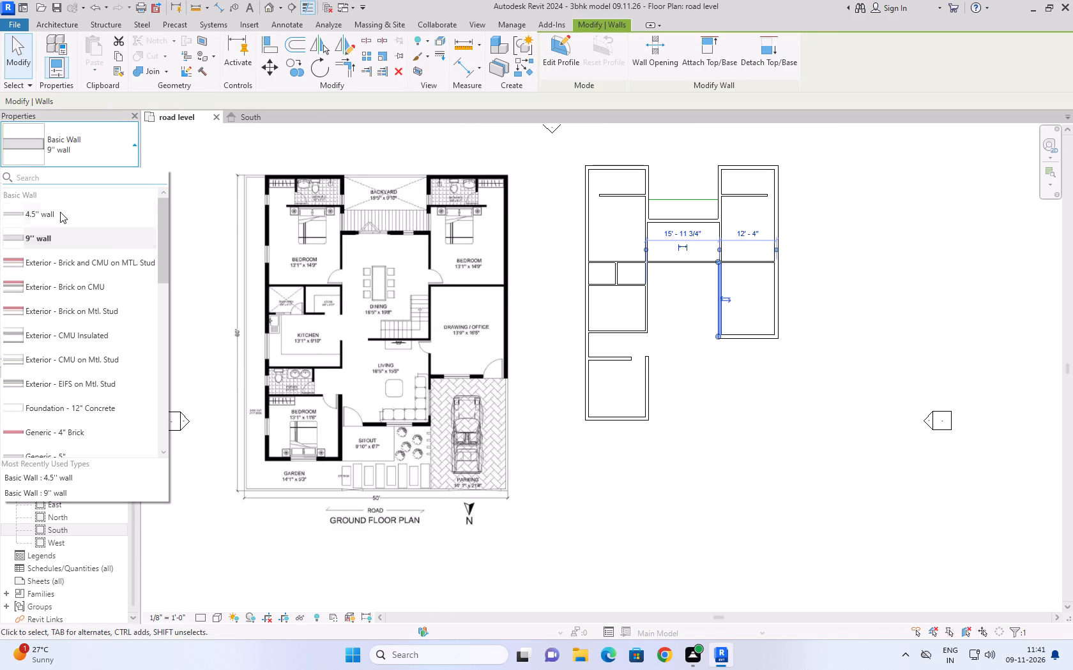
pyautogui.click(51, 216)
pyautogui.scroll(4, 759, 376)
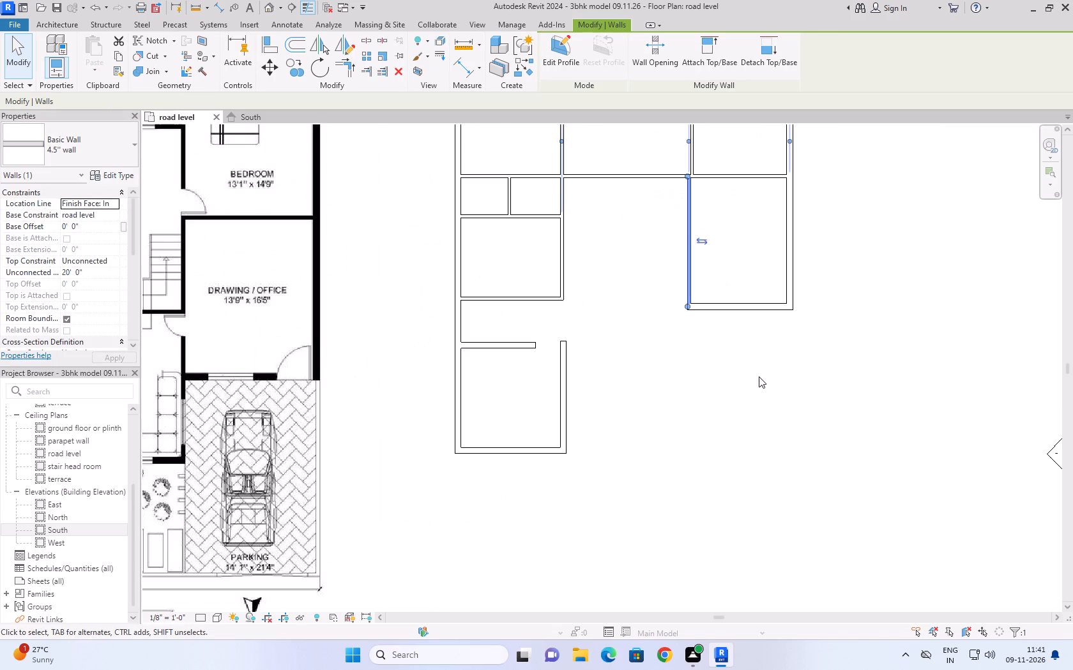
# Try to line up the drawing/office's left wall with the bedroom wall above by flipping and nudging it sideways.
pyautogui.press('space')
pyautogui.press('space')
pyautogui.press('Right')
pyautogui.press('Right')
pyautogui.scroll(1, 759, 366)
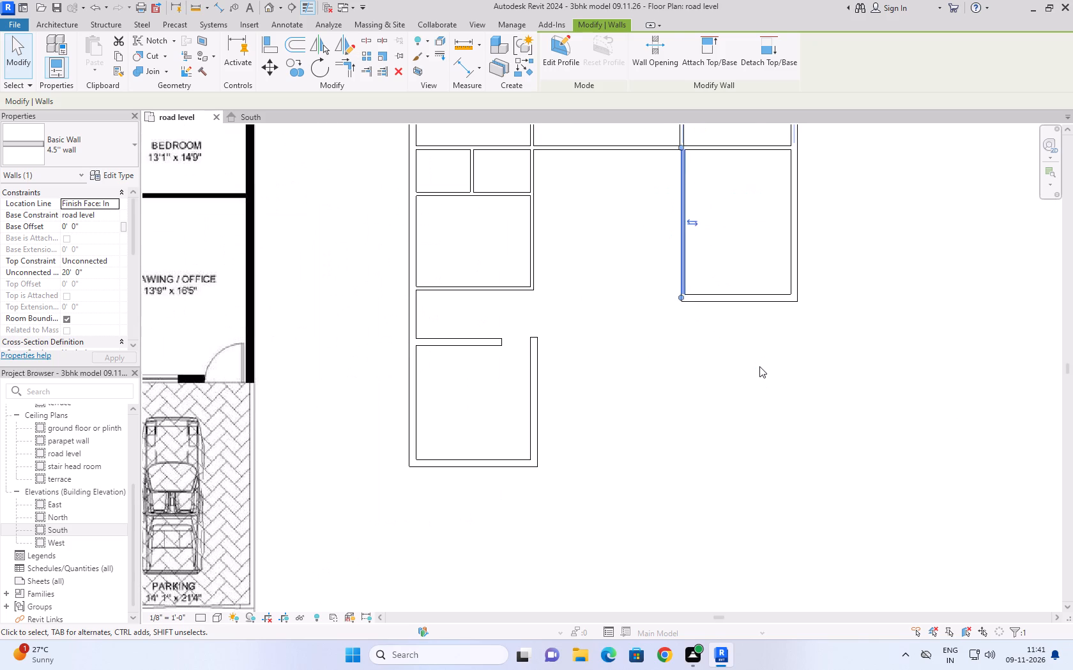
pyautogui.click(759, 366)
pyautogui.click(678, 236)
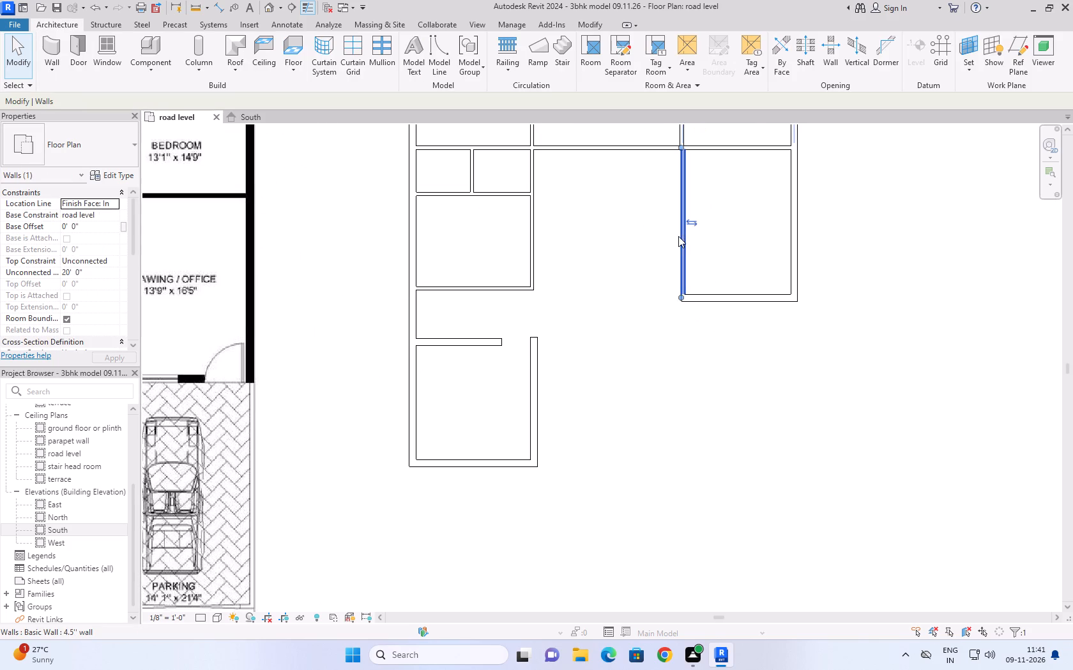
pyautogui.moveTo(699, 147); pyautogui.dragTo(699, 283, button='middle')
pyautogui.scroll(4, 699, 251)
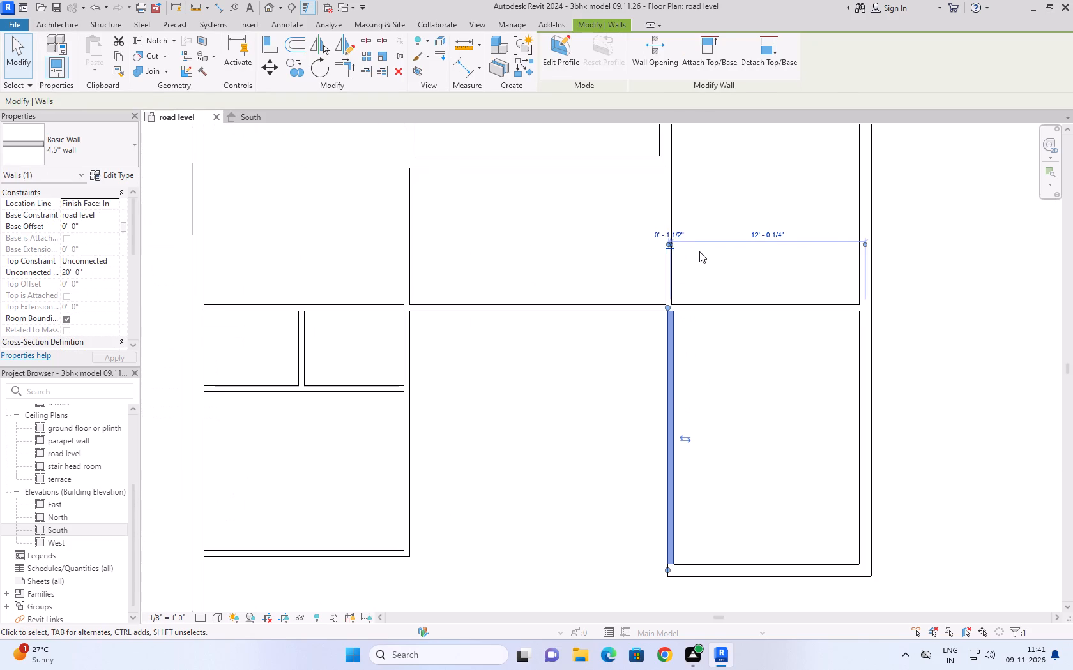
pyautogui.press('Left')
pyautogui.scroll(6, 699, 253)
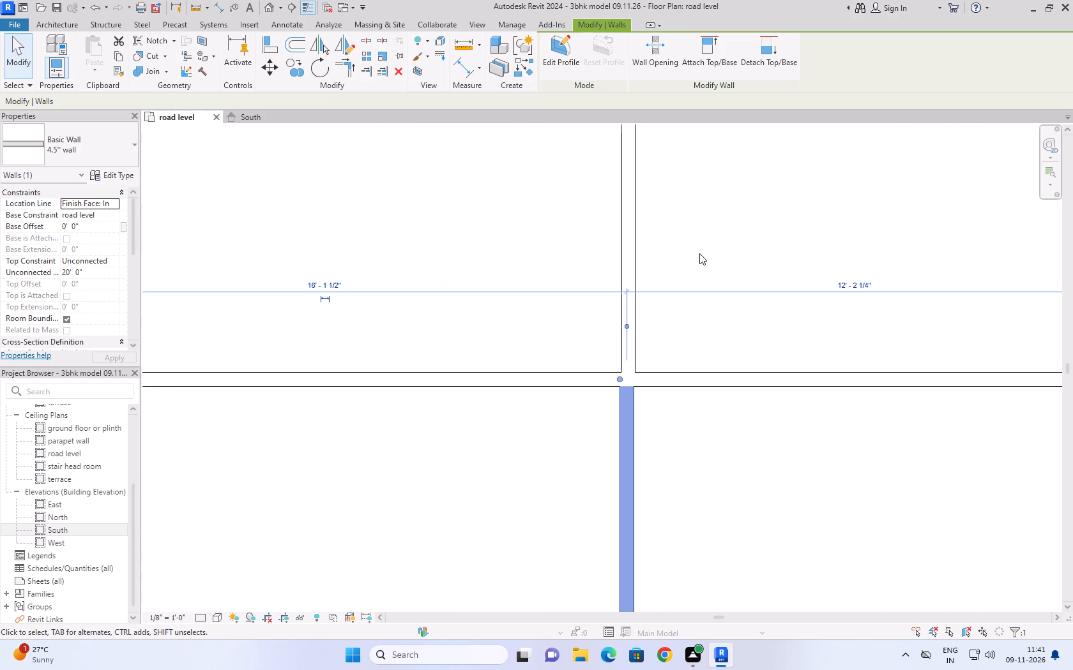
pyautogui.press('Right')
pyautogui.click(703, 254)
# Align the drawing/office's left wall to the right bedroom's left wall above, matching the left faces and the right faces.
pyautogui.scroll(-3, 706, 251)
pyautogui.press('a')
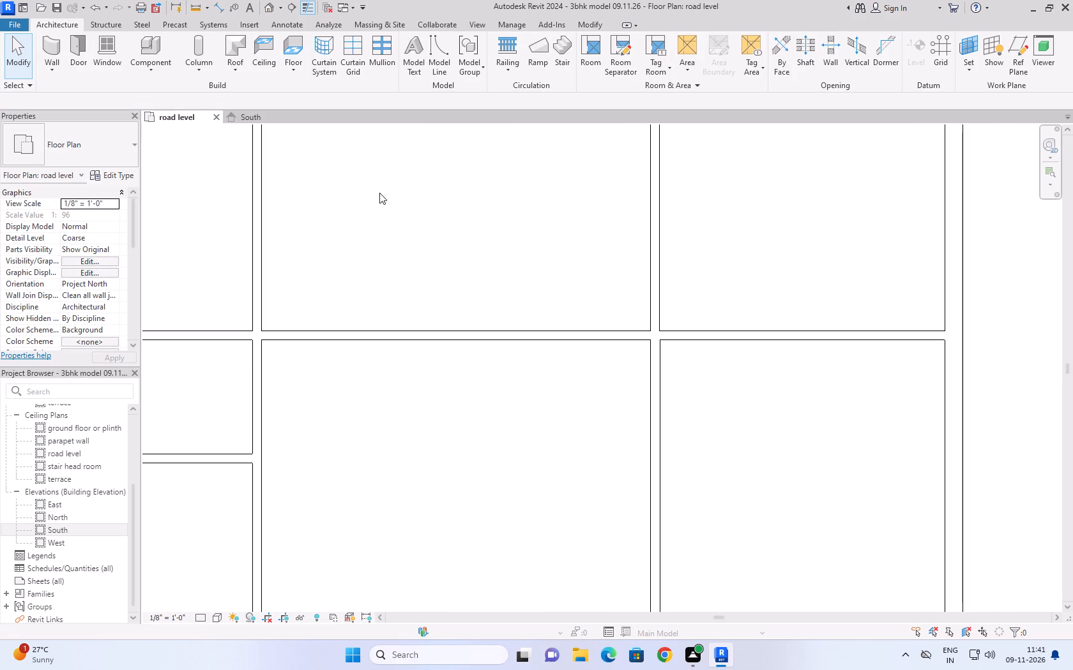
pyautogui.press('l')
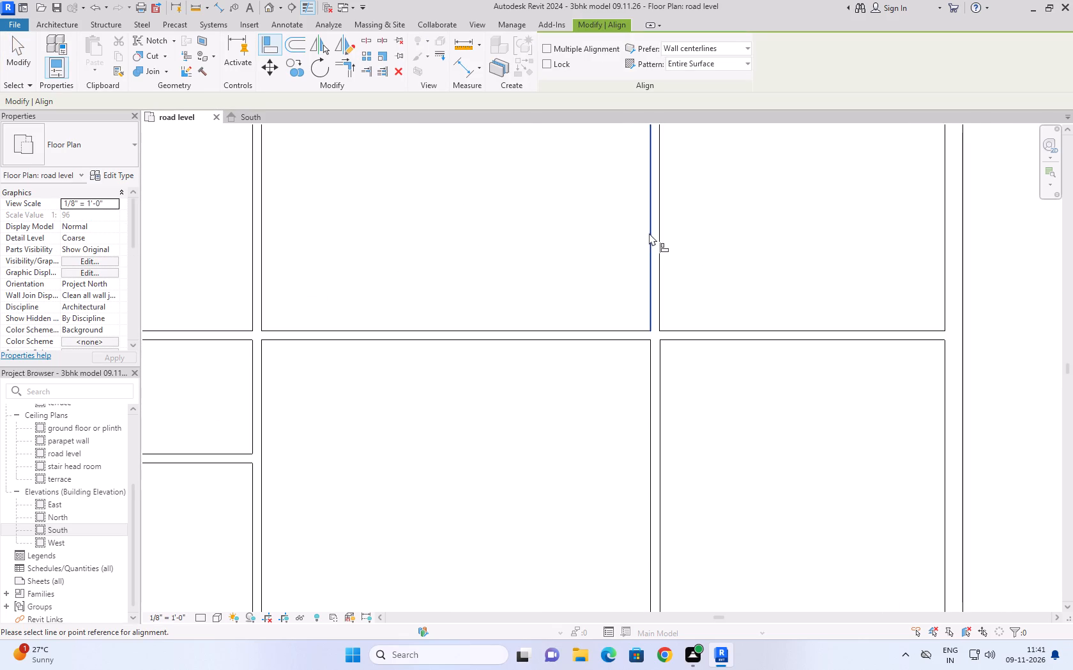
pyautogui.click(649, 233)
pyautogui.click(652, 366)
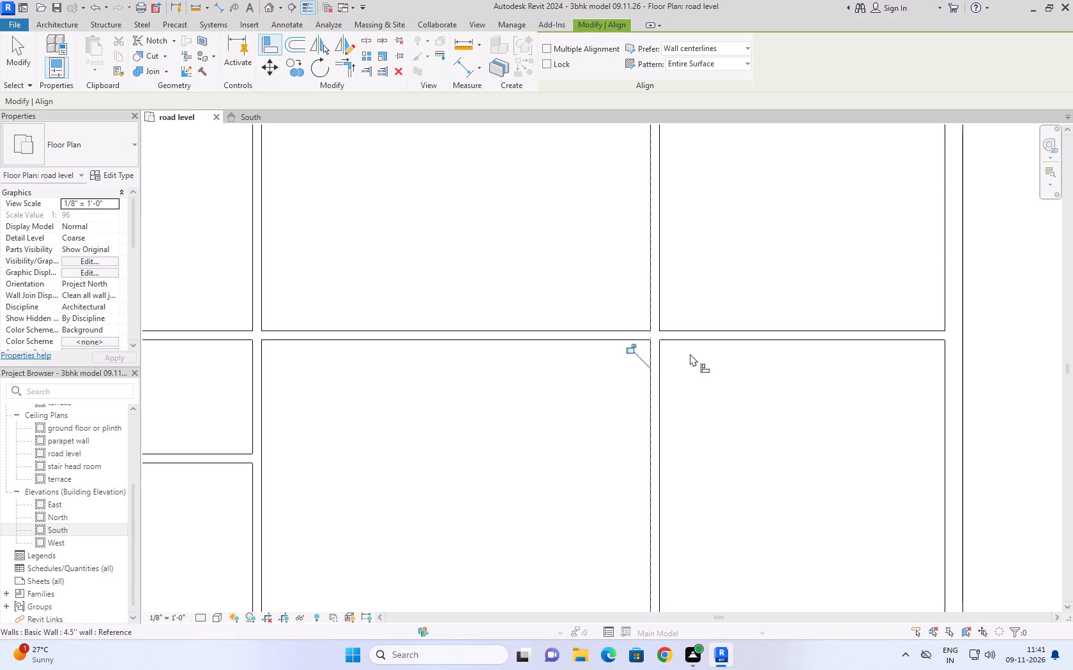
pyautogui.click(660, 278)
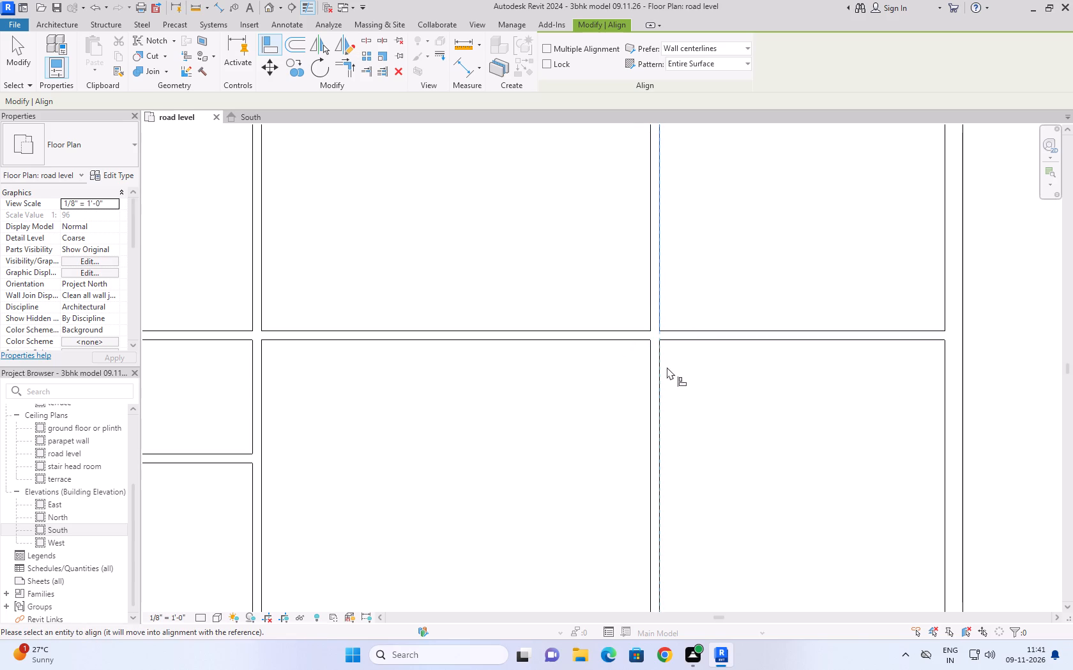
pyautogui.click(662, 390)
pyautogui.scroll(-5, 743, 359)
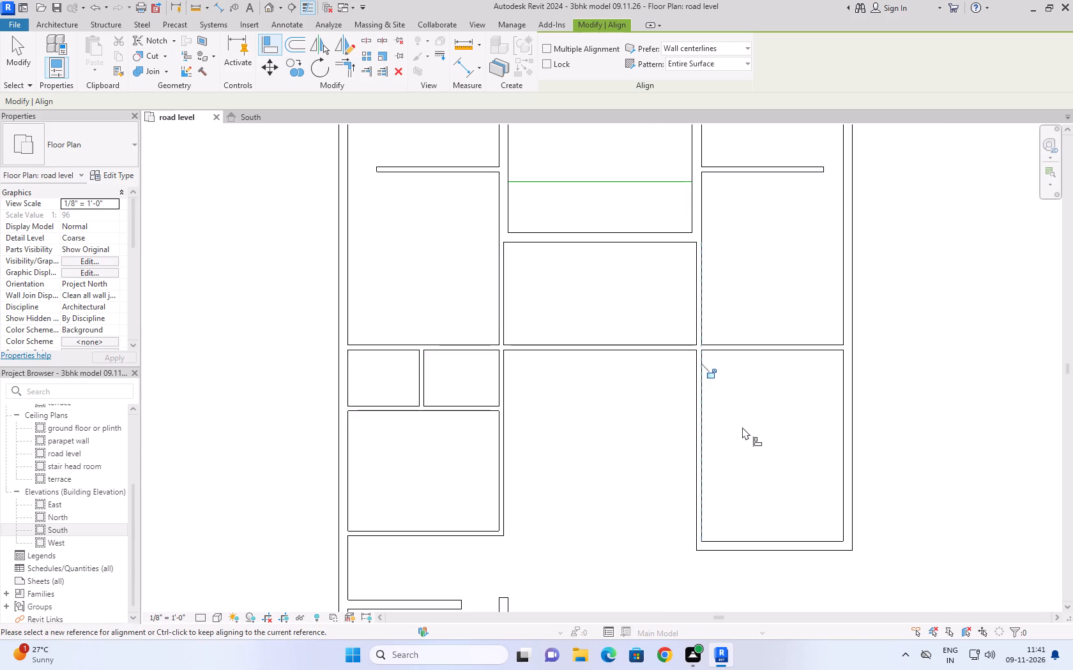
pyautogui.press('Escape')
# Examine the drawn walls against the ground floor plan around the dining, living and drawing/office areas.
pyautogui.scroll(-4, 747, 415)
pyautogui.scroll(-4, 734, 510)
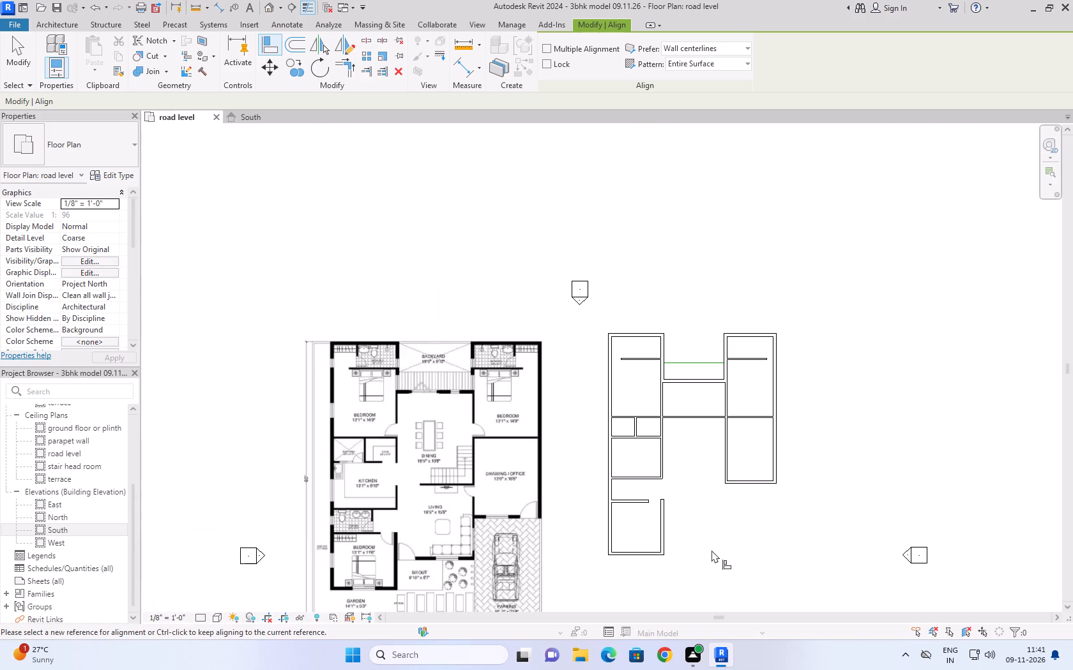
pyautogui.scroll(4, 712, 550)
pyautogui.scroll(-4, 722, 484)
pyautogui.scroll(3, 726, 551)
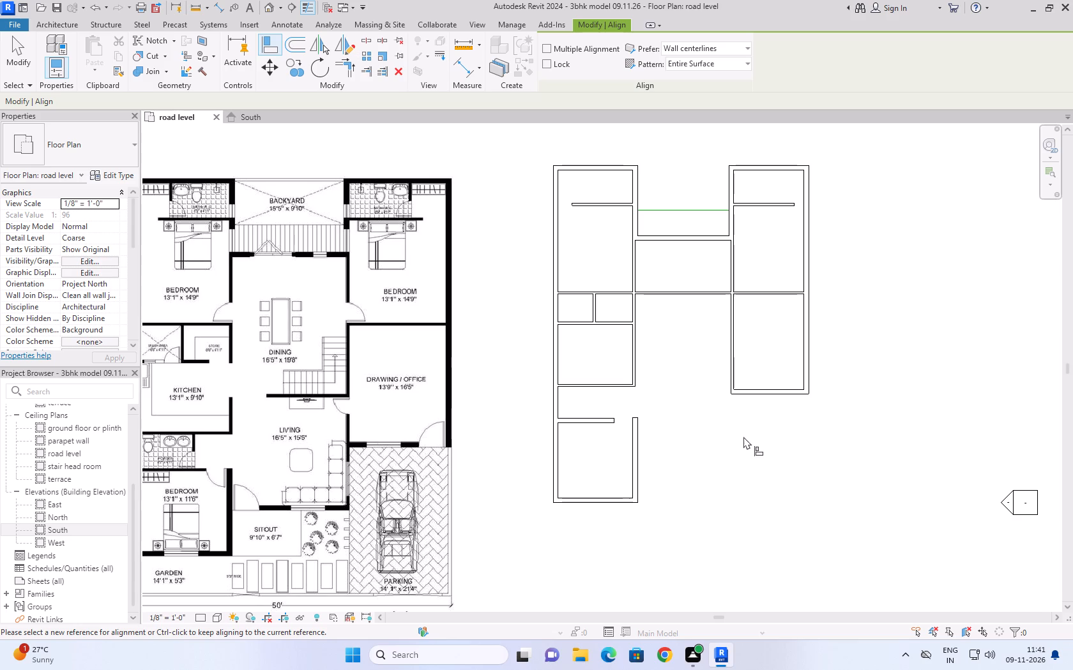
pyautogui.scroll(-3, 746, 428)
pyautogui.scroll(3, 717, 541)
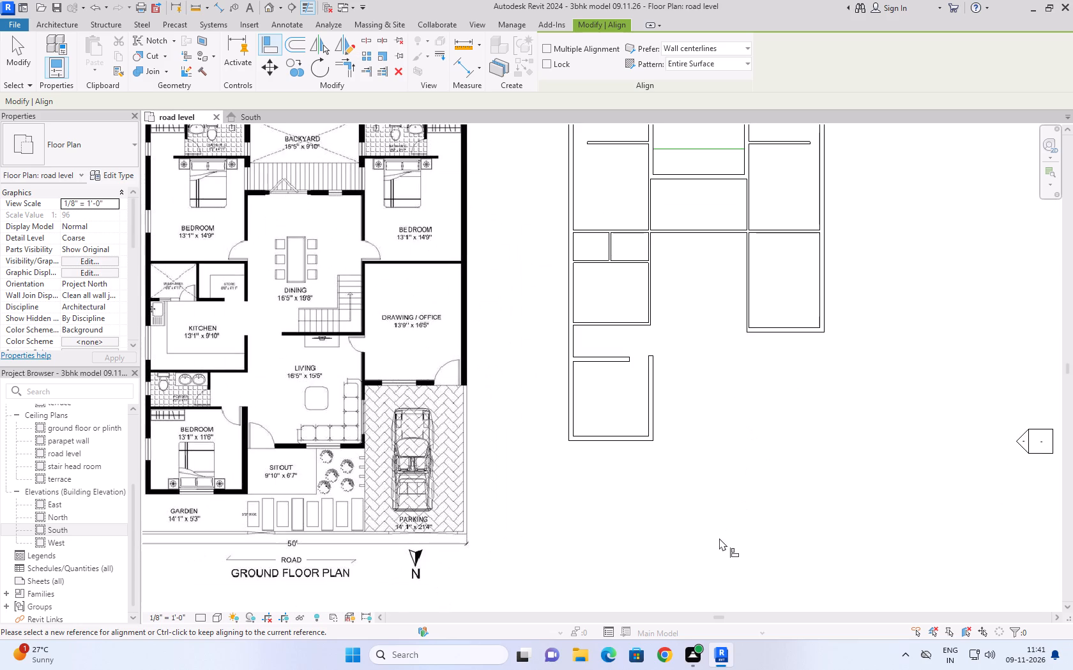
pyautogui.scroll(-2, 750, 477)
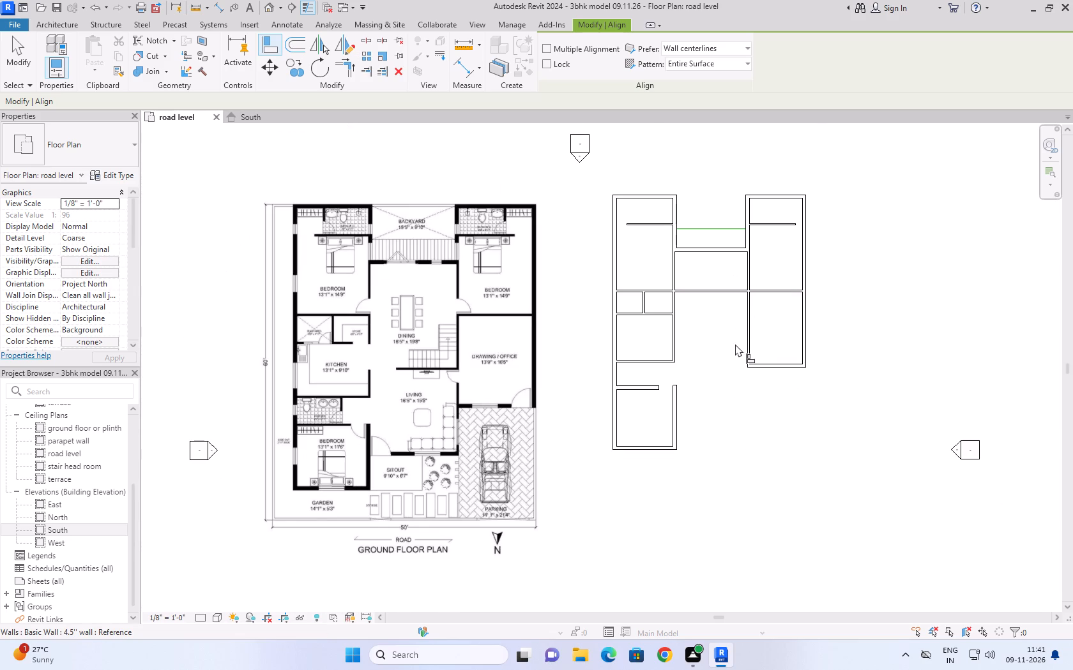
# Shorten the 4.5'' wall above the drawing/office to about 11'6'' by pulling its left end back to the drawing/office's left wall.
pyautogui.moveTo(720, 267); pyautogui.dragTo(721, 306)
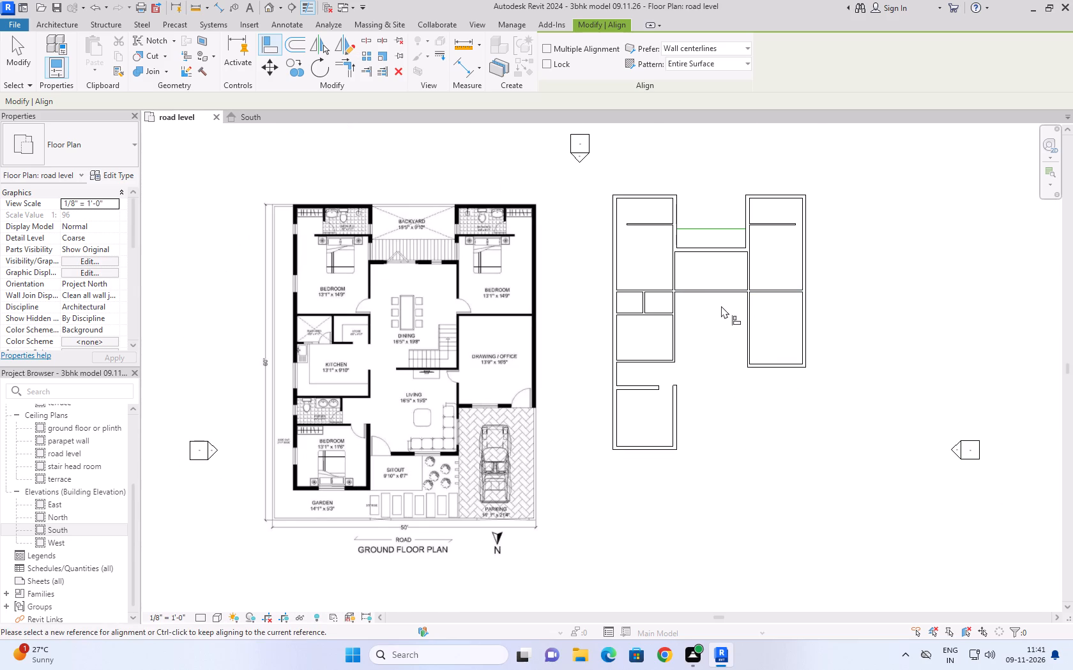
pyautogui.moveTo(721, 306); pyautogui.dragTo(721, 316)
pyautogui.moveTo(720, 311); pyautogui.dragTo(715, 272)
pyautogui.click(710, 287)
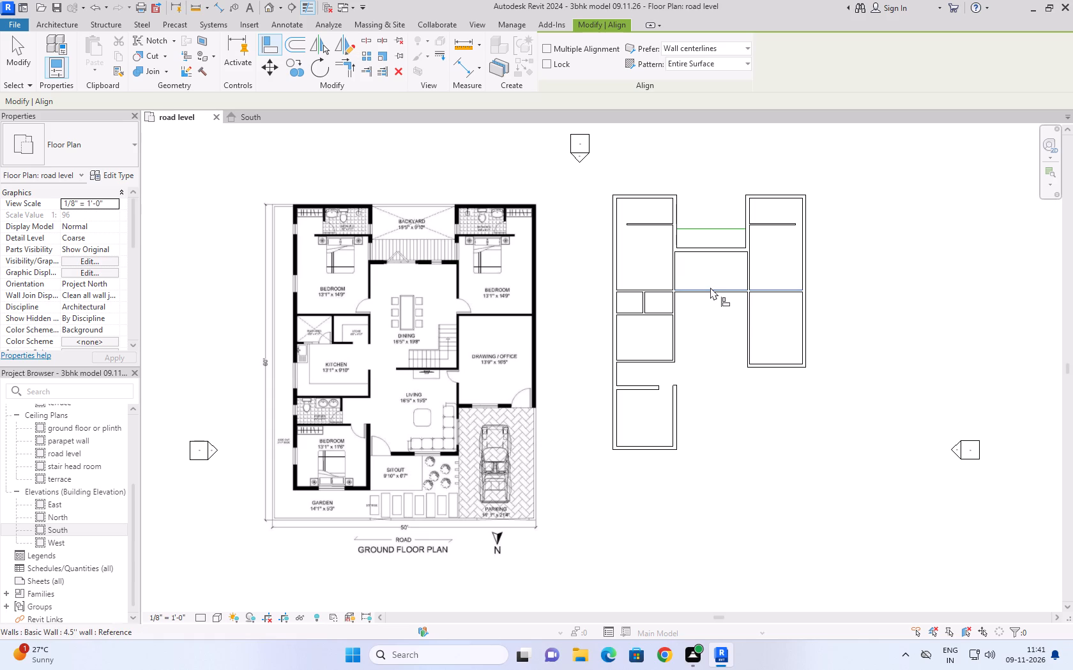
pyautogui.click(711, 290)
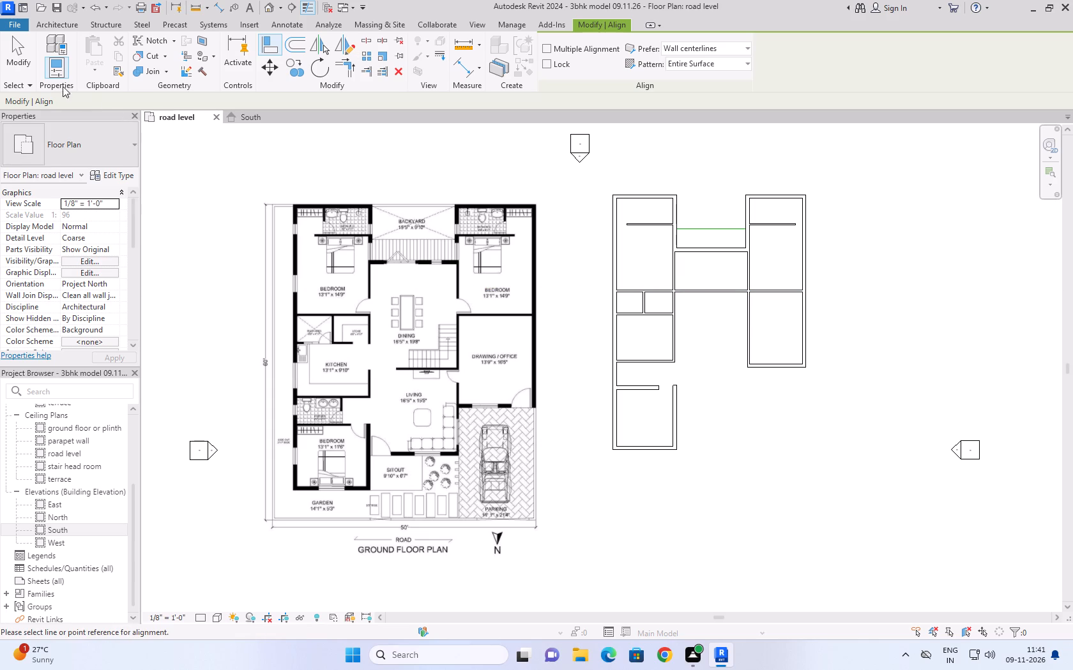
pyautogui.click(22, 52)
pyautogui.click(708, 291)
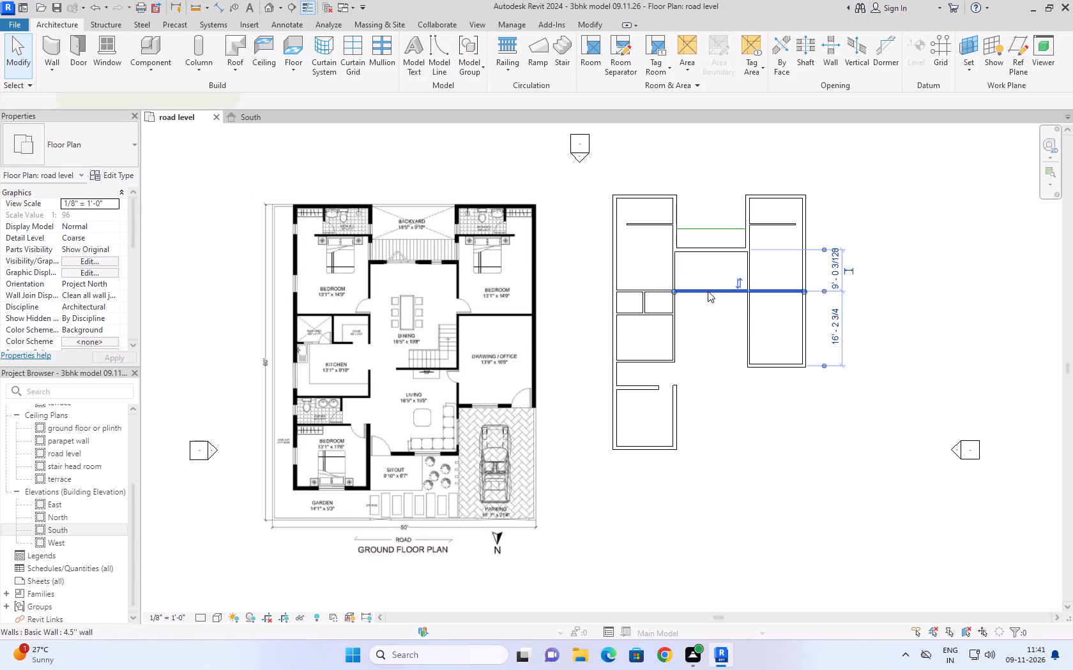
pyautogui.scroll(4, 657, 295)
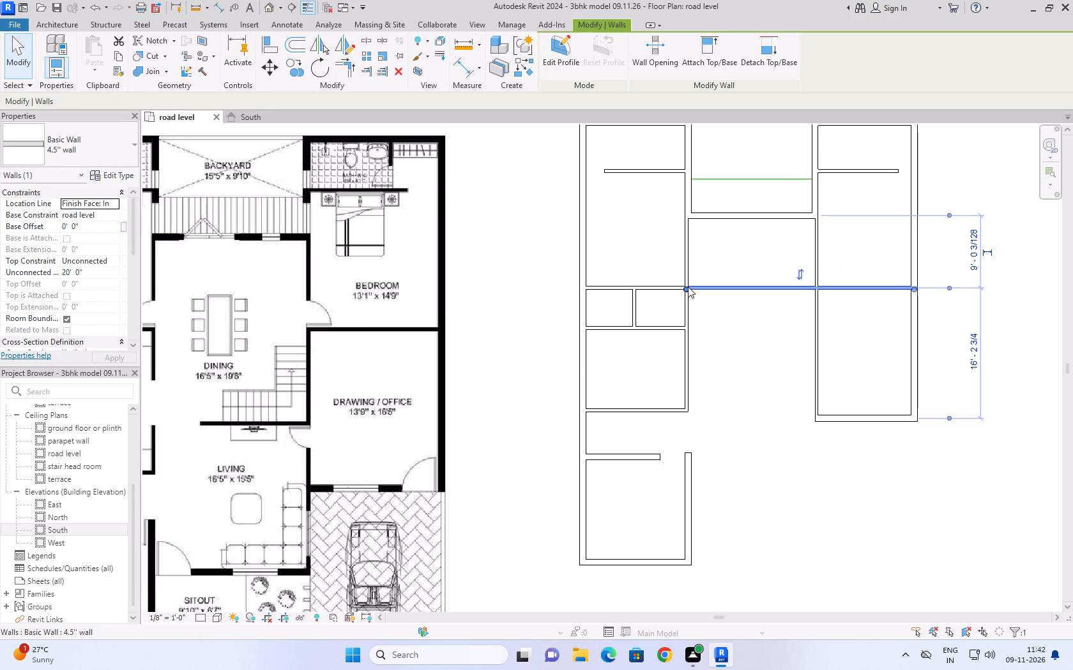
pyautogui.moveTo(687, 287); pyautogui.dragTo(823, 292)
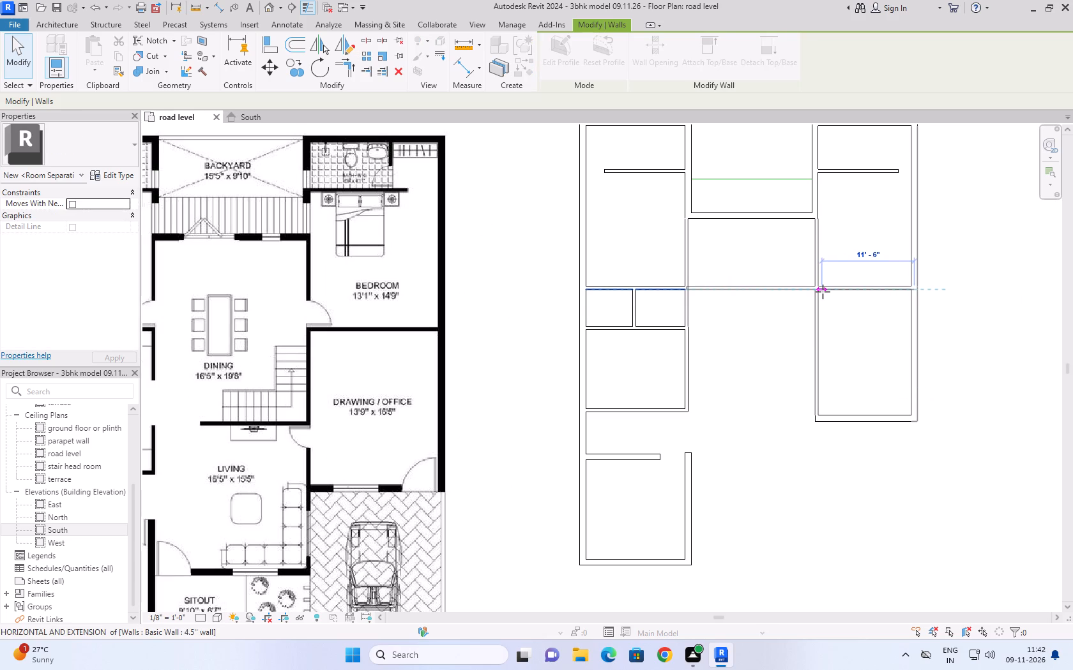
# Adjust the left end of the 4.5'' wall above the drawing/office so it joins the room's left wall, making it about 12'4'' long.
pyautogui.moveTo(823, 292); pyautogui.dragTo(780, 289)
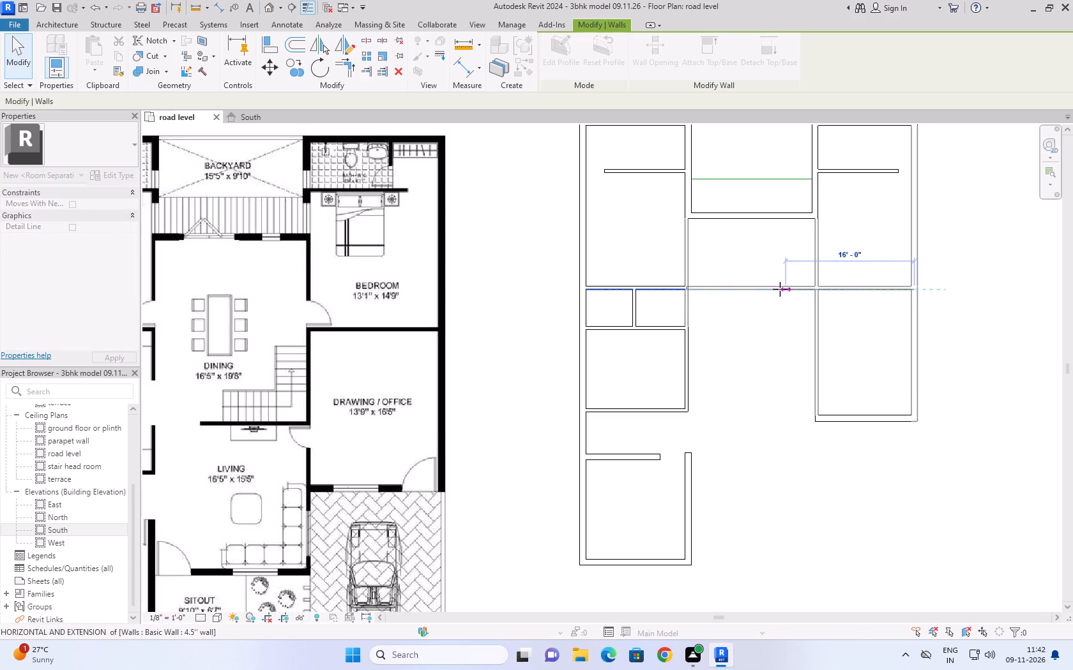
pyautogui.moveTo(780, 289); pyautogui.dragTo(743, 287)
pyautogui.scroll(-3, 741, 329)
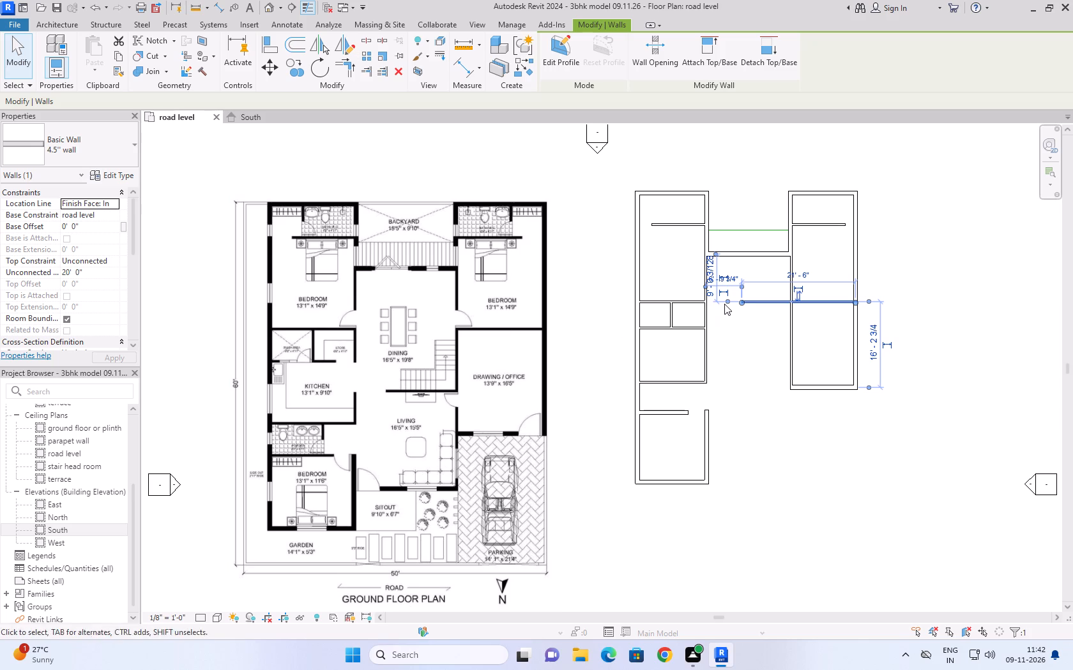
pyautogui.scroll(4, 727, 304)
pyautogui.moveTo(752, 302); pyautogui.dragTo(791, 299)
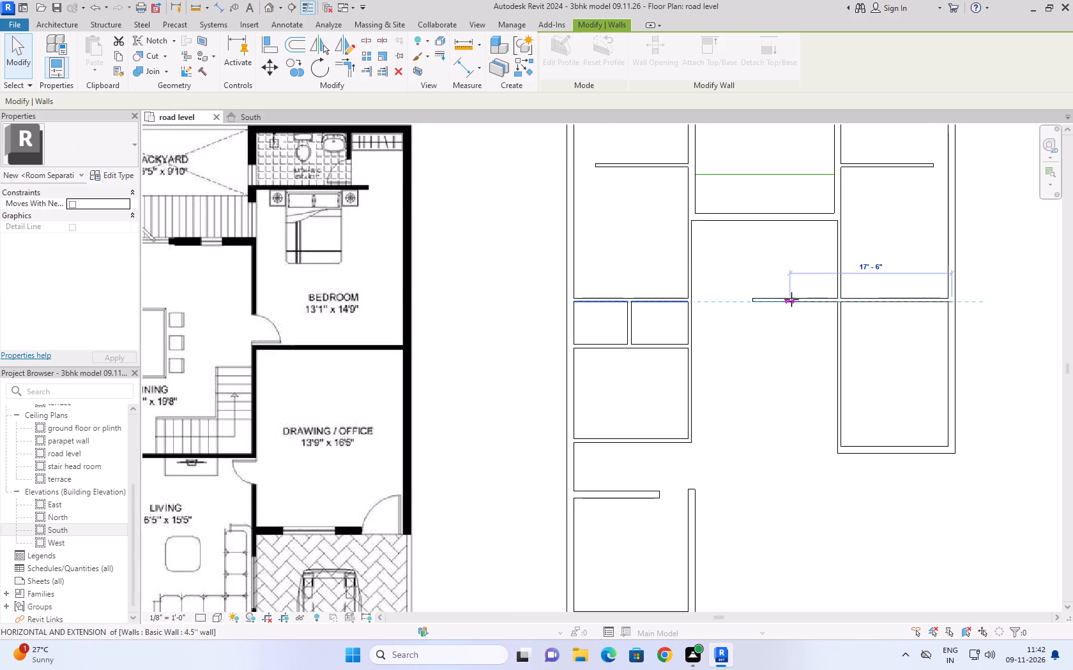
pyautogui.moveTo(791, 299); pyautogui.dragTo(838, 300)
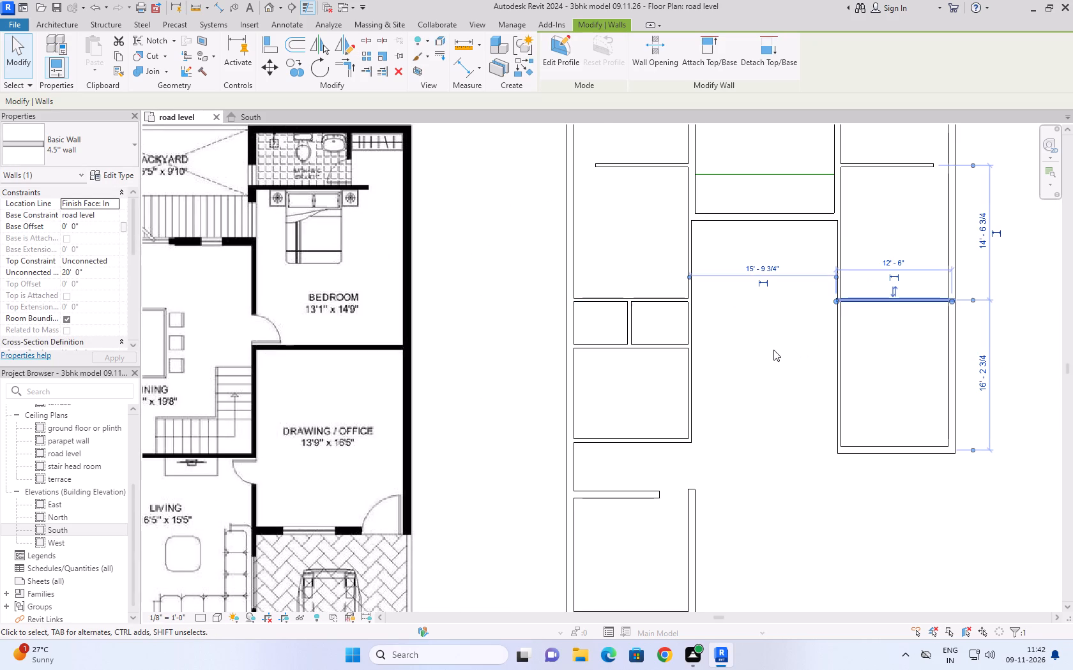
pyautogui.scroll(11, 810, 318)
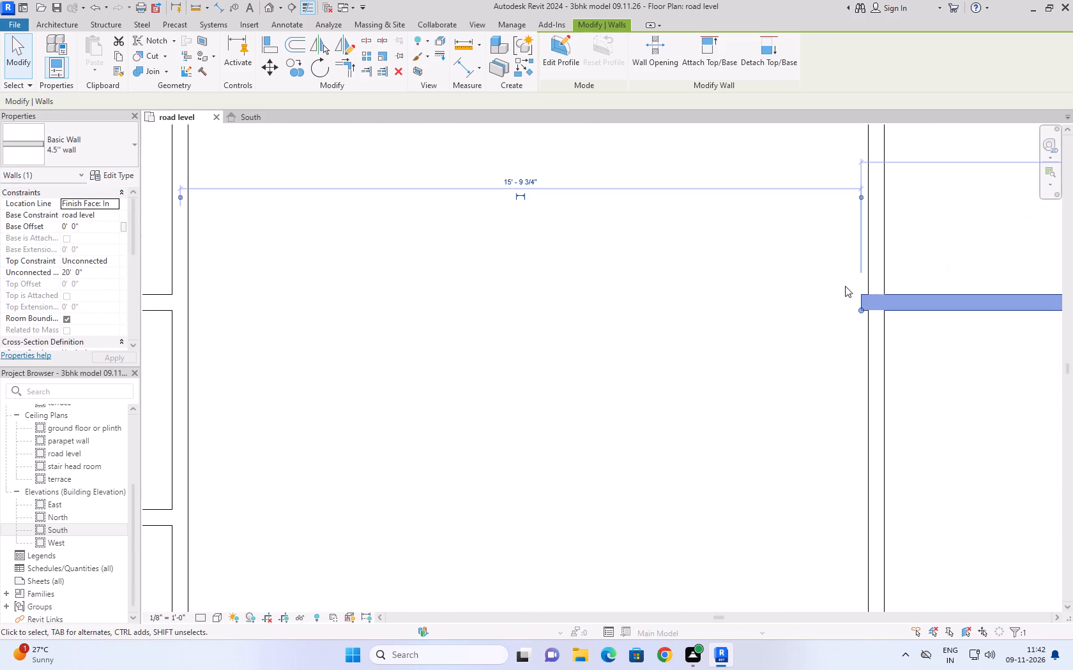
pyautogui.click(862, 309)
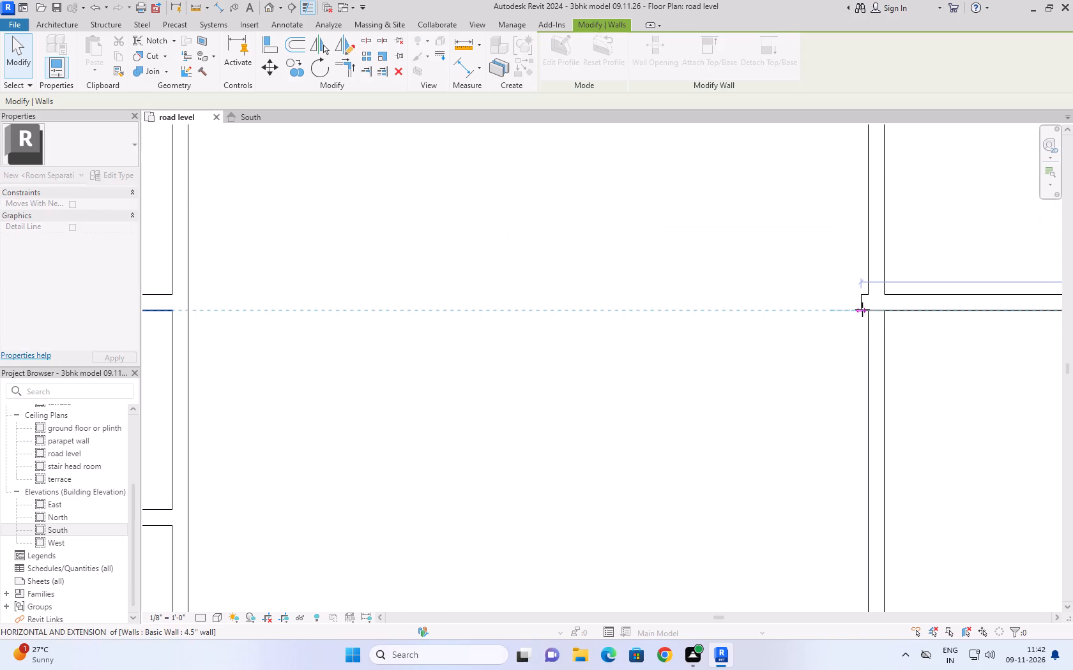
pyautogui.scroll(-1, 812, 332)
pyautogui.click(812, 332)
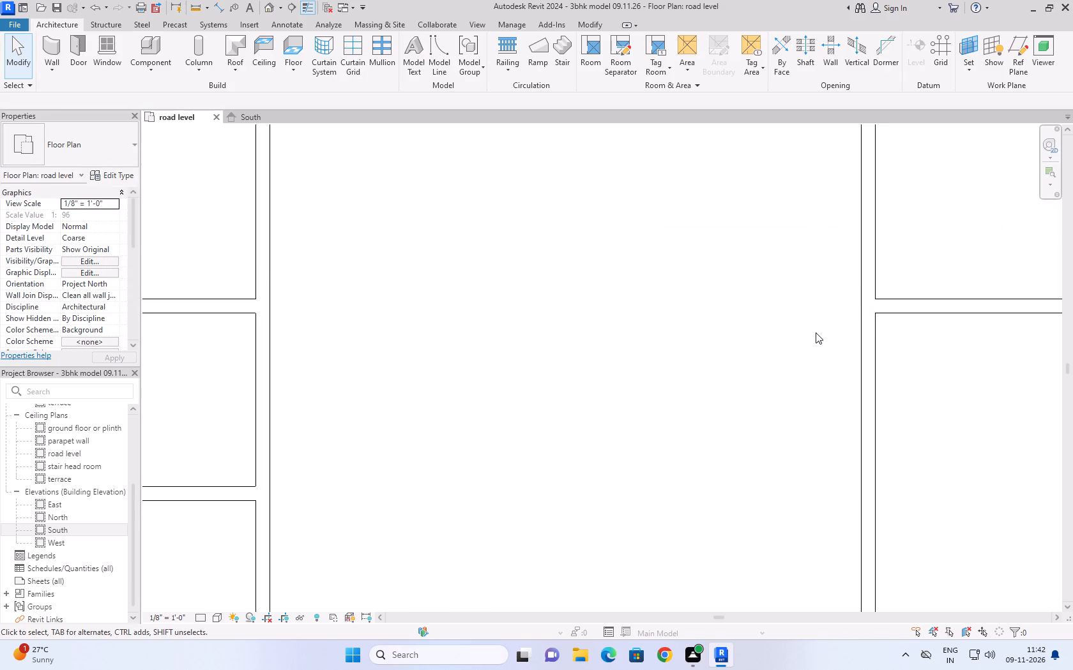
# Draw a similar 4.5'' wall between dining and living, about 11' leftward from the right-hand wall, starting 19'8'' below the dining's top wall.
pyautogui.scroll(-14, 818, 319)
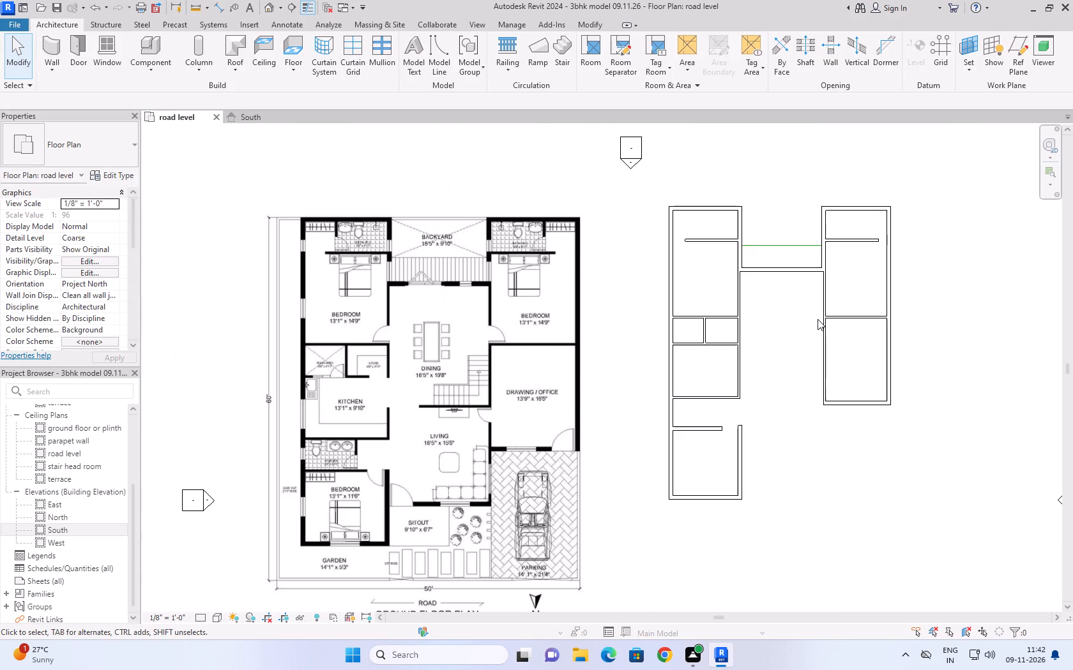
pyautogui.scroll(-3, 863, 321)
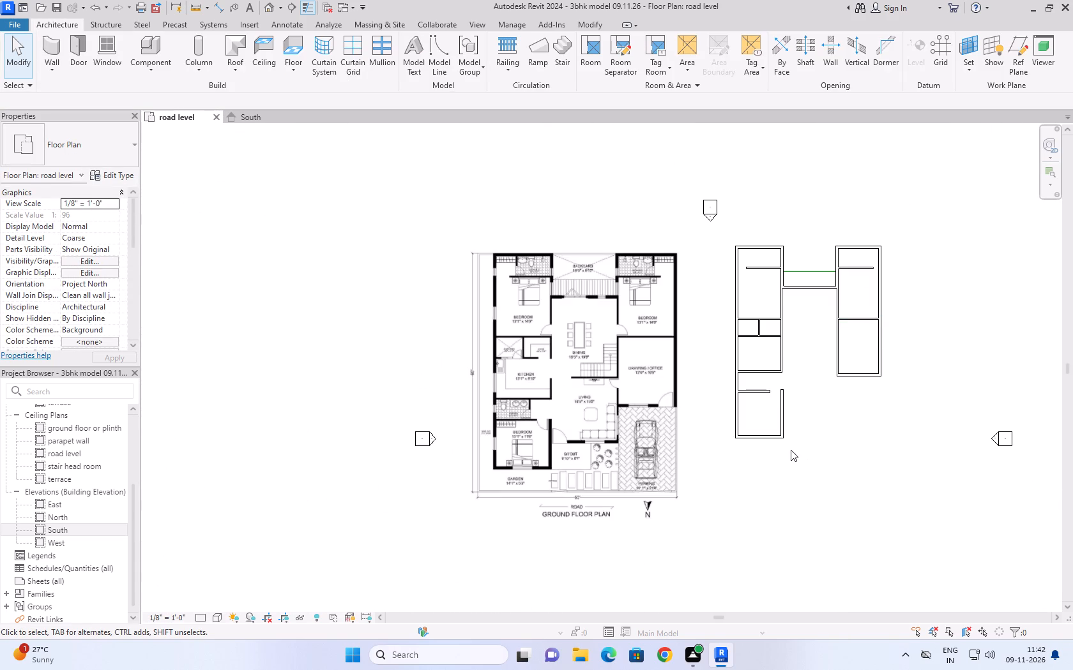
pyautogui.scroll(2, 791, 450)
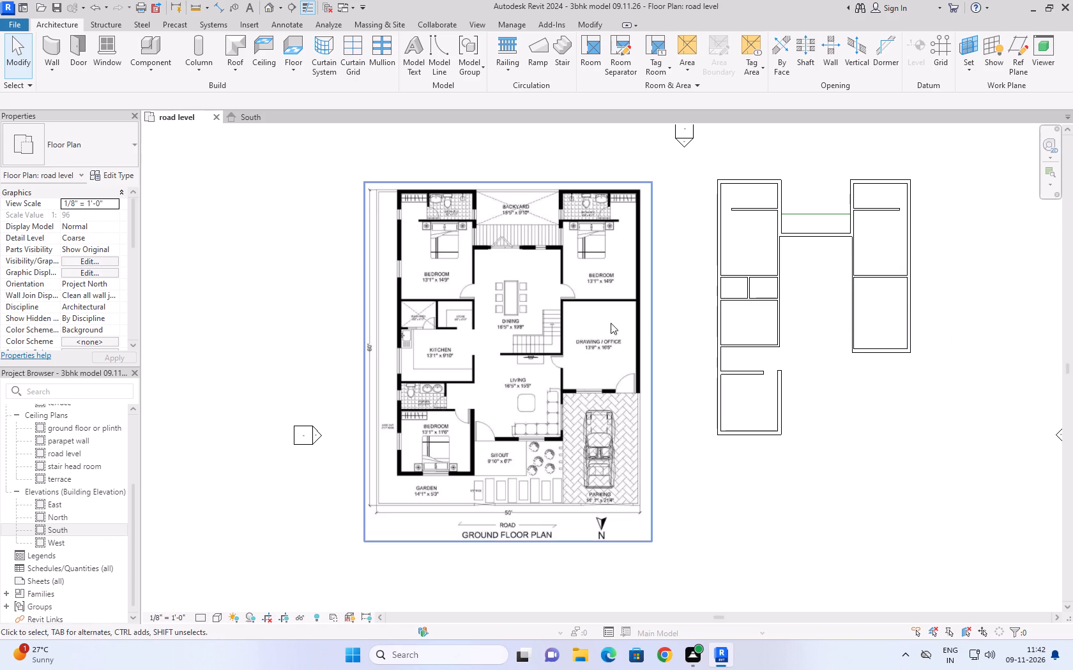
pyautogui.click(886, 276)
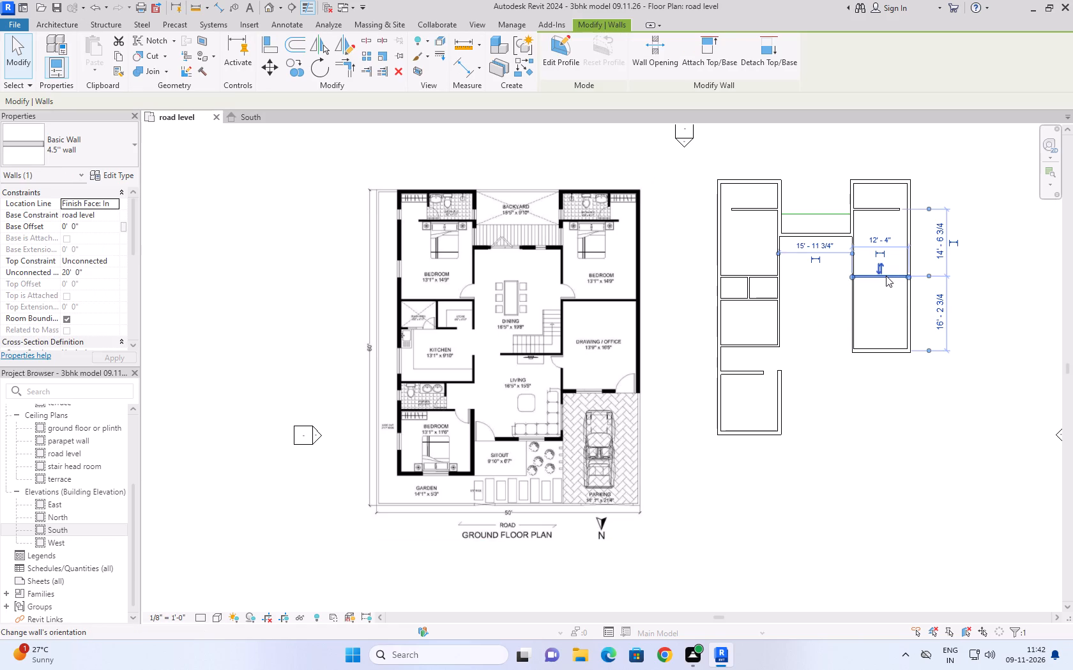
pyautogui.write('cs')
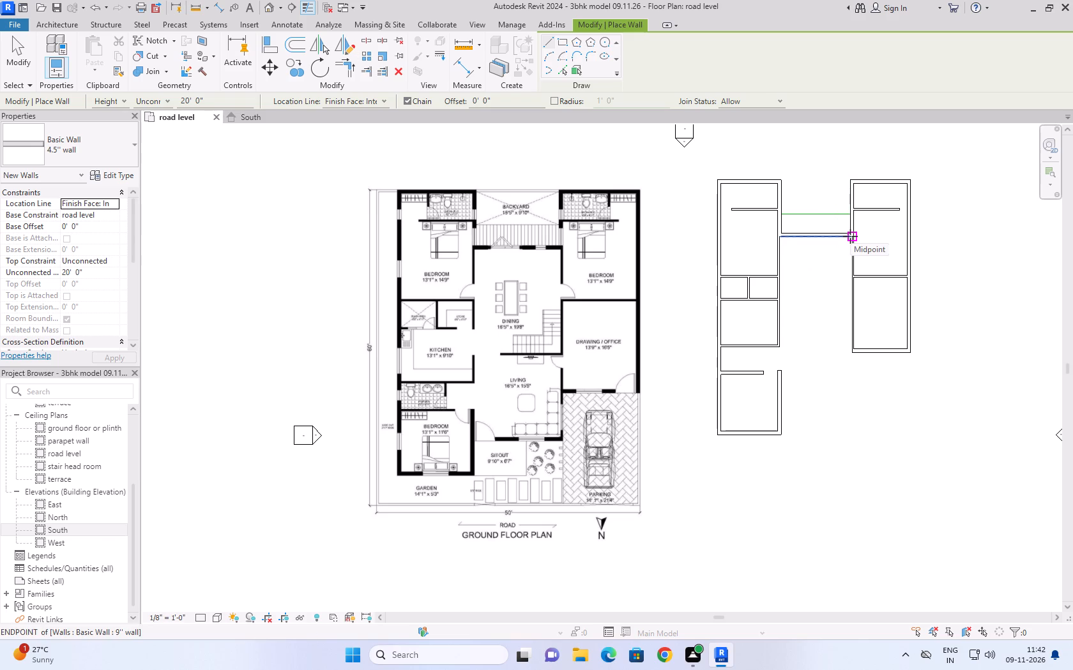
pyautogui.scroll(5, 510, 341)
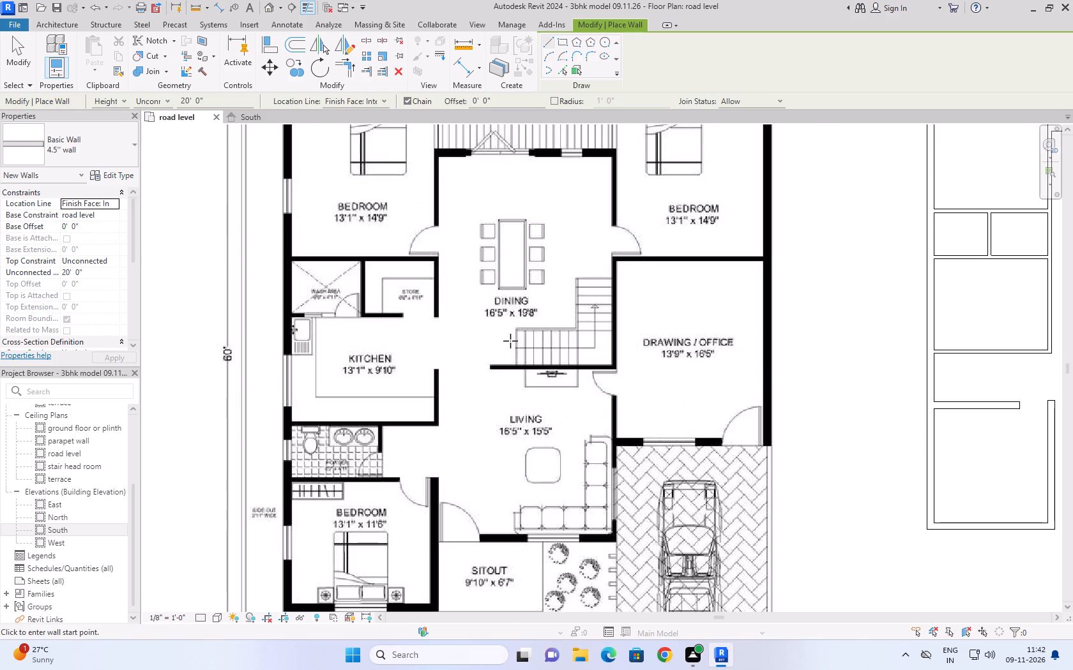
pyautogui.scroll(-9, 503, 304)
pyautogui.scroll(2, 685, 262)
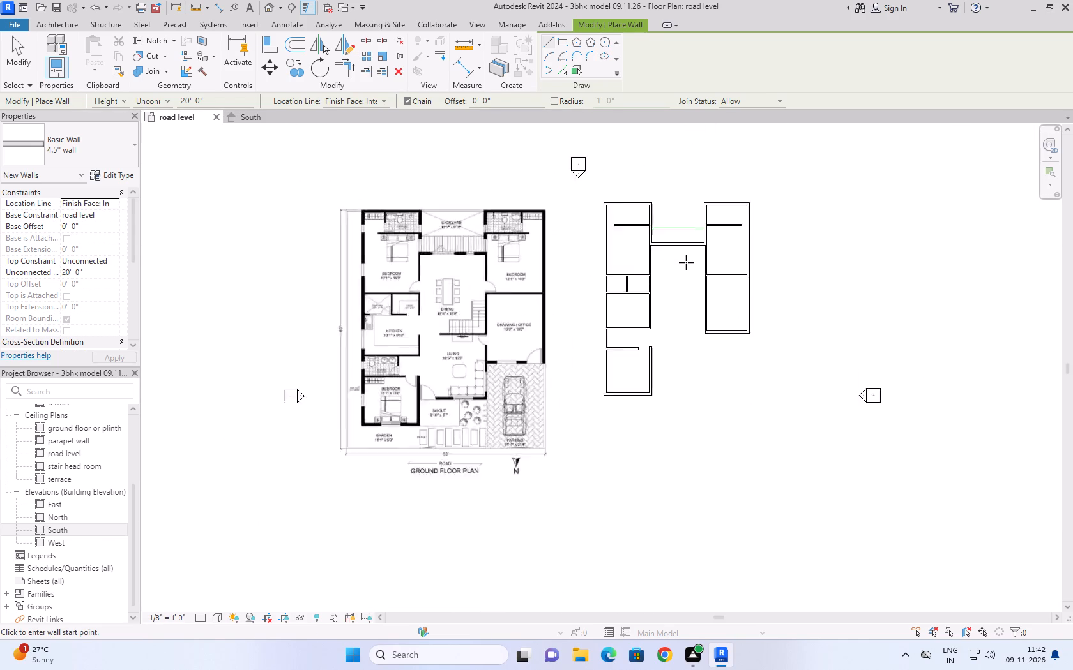
pyautogui.scroll(4, 686, 262)
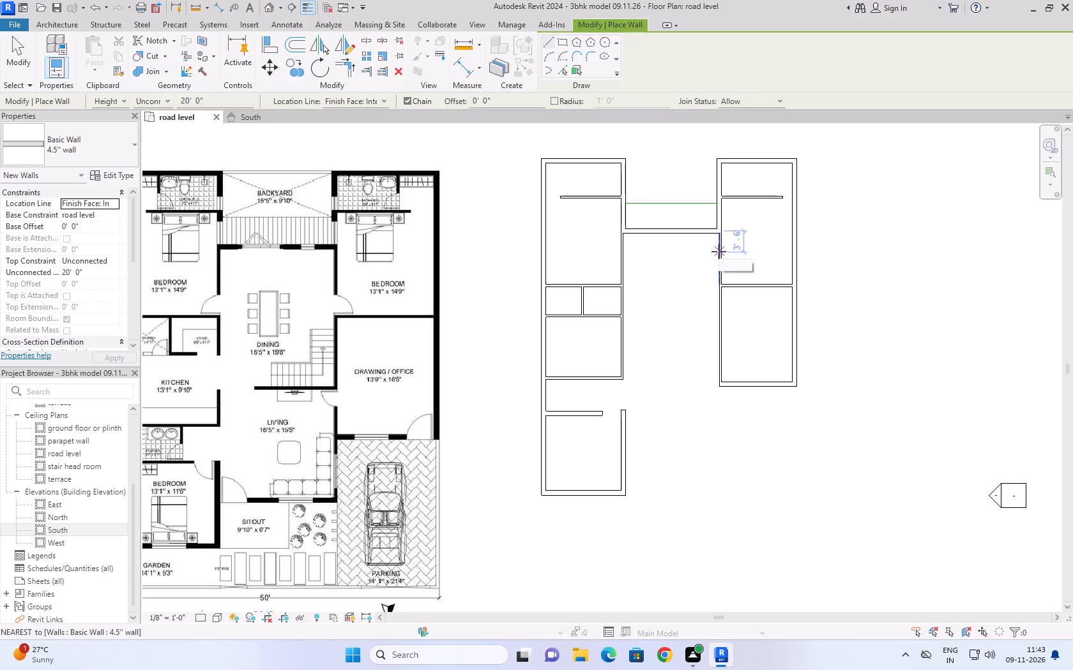
pyautogui.press('1')
pyautogui.write("9'")
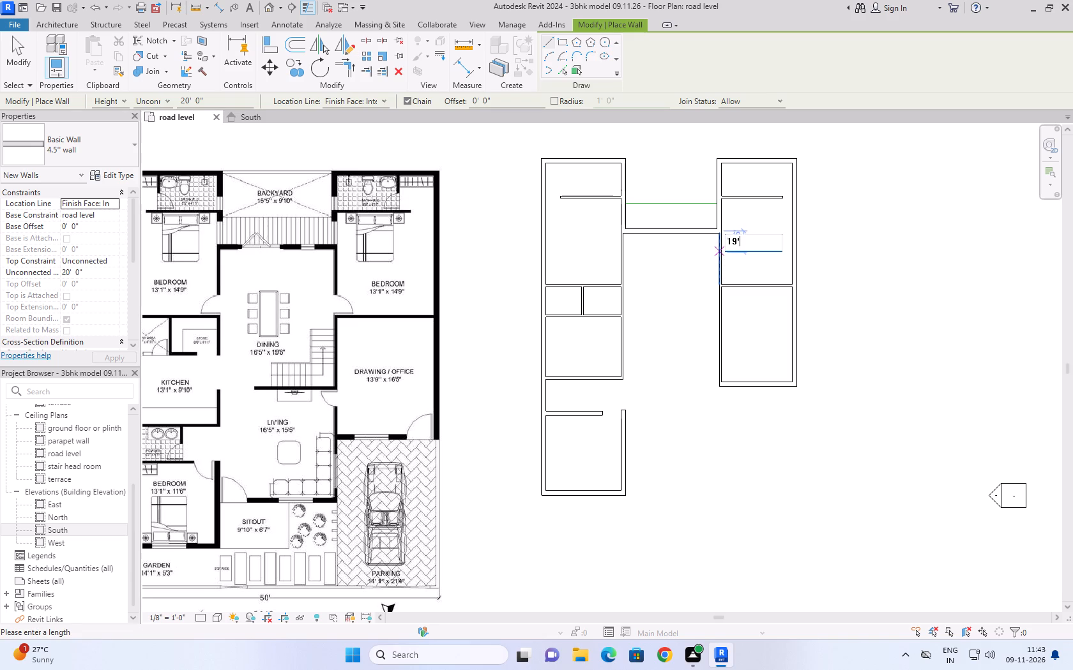
pyautogui.write("8''")
pyautogui.press('Return')
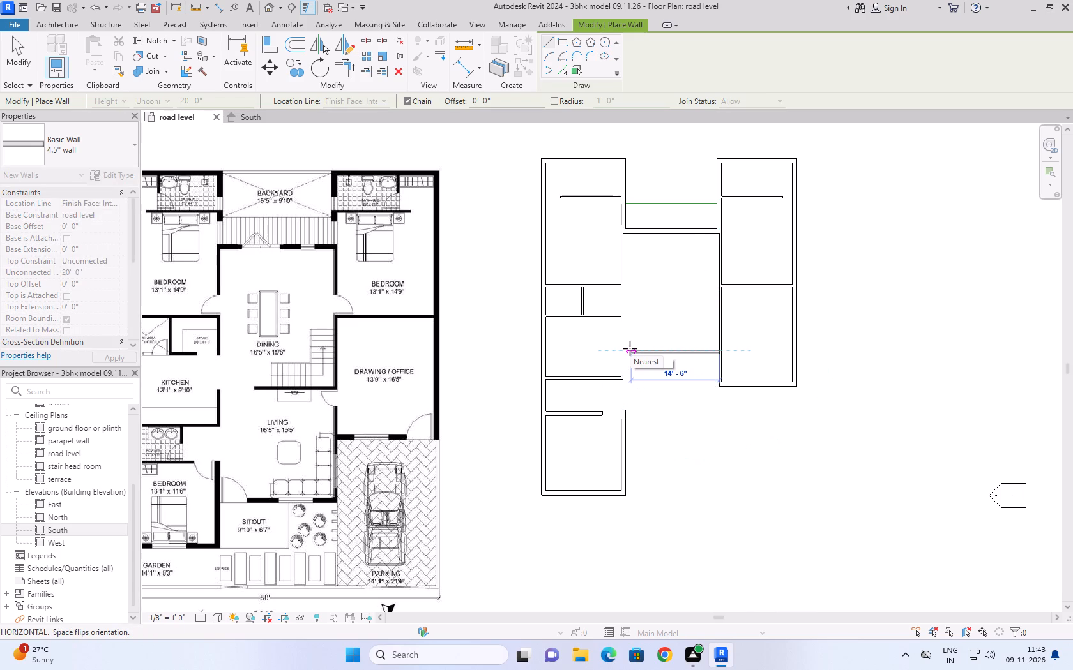
pyautogui.scroll(-2, 630, 348)
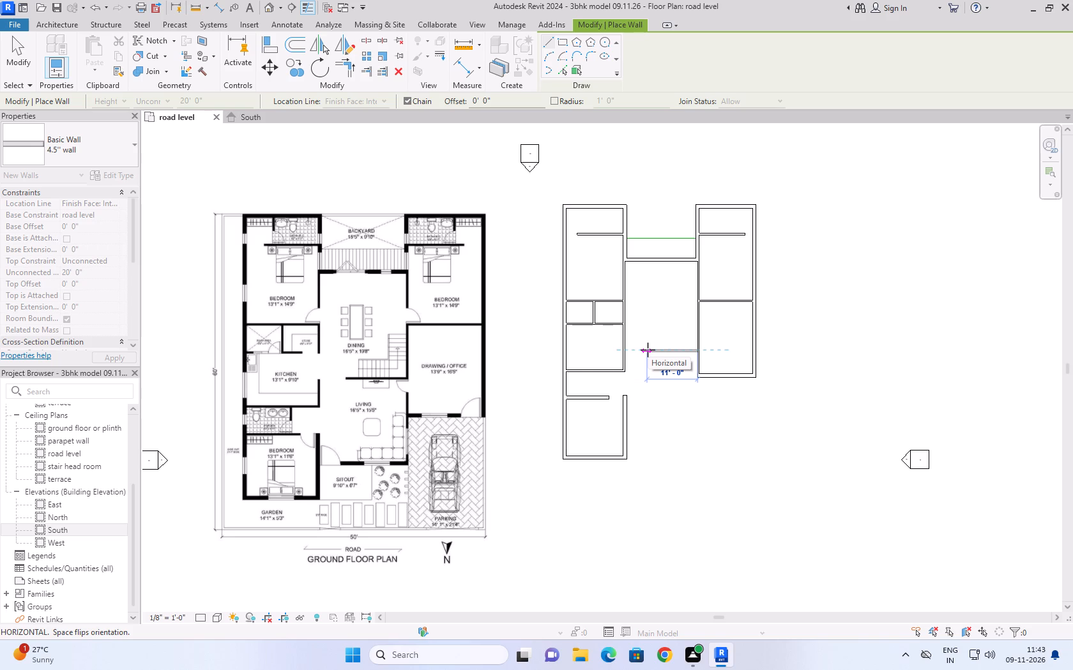
pyautogui.click(648, 350)
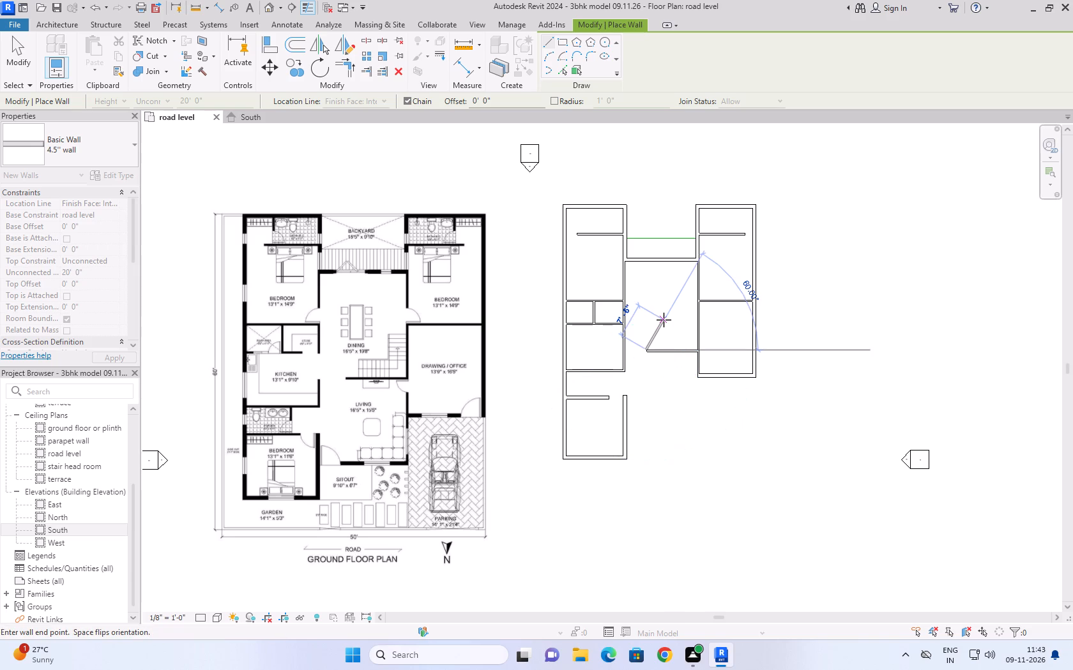
pyautogui.press('Escape')
# Examine the living room's size and surrounding walls on the ground floor plan against the walls drawn so far.
pyautogui.scroll(-3, 667, 308)
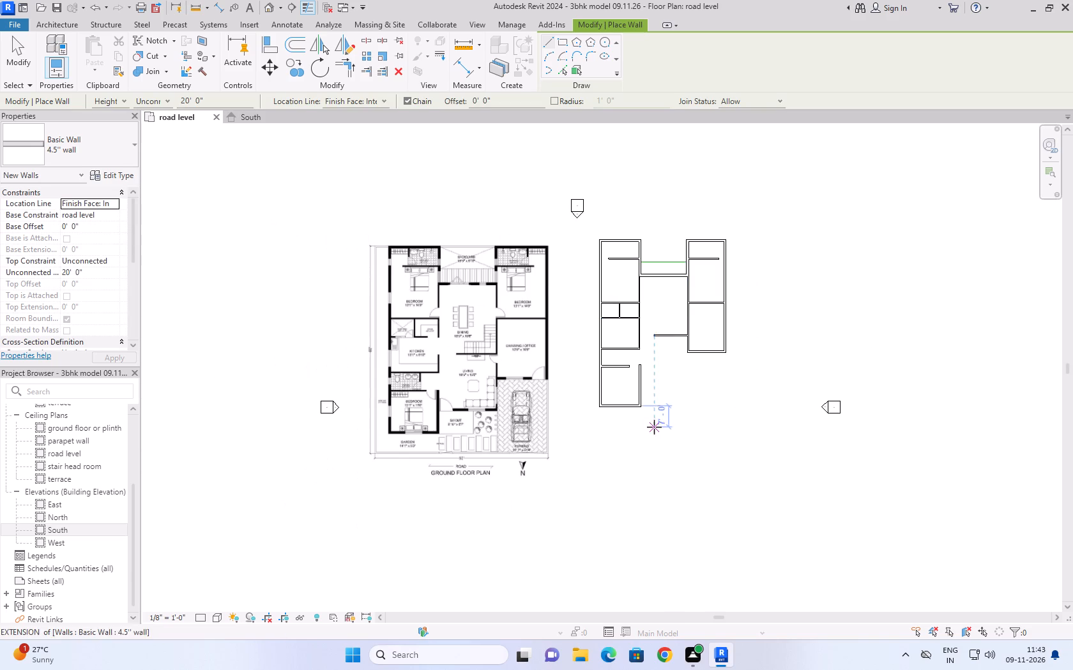
pyautogui.scroll(-3, 660, 411)
pyautogui.scroll(4, 667, 450)
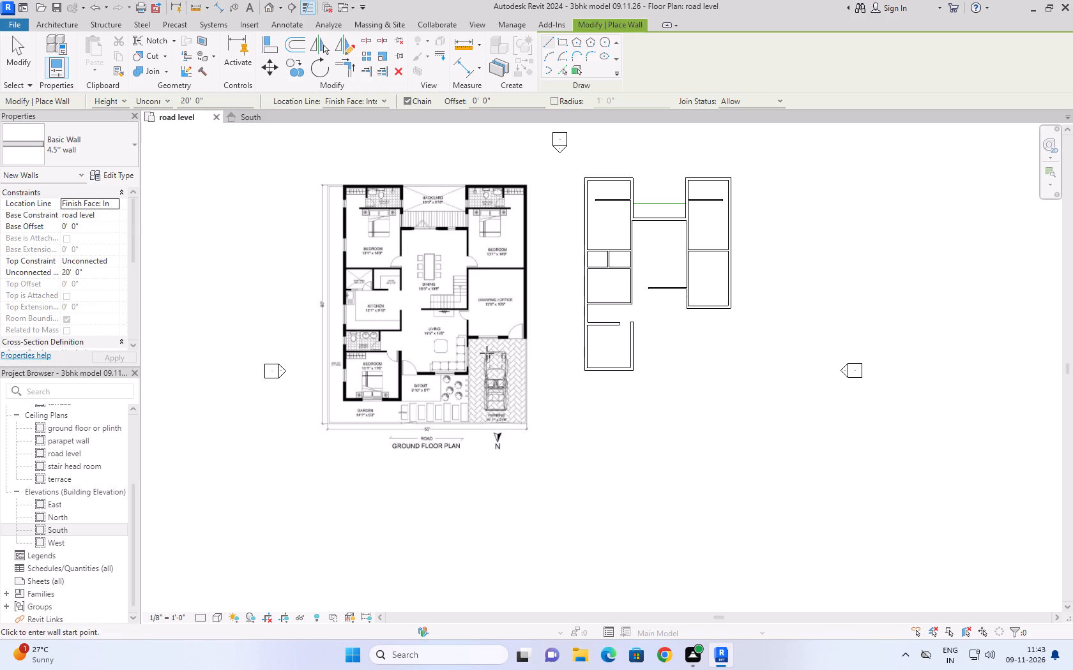
pyautogui.scroll(9, 455, 350)
pyautogui.scroll(-6, 440, 332)
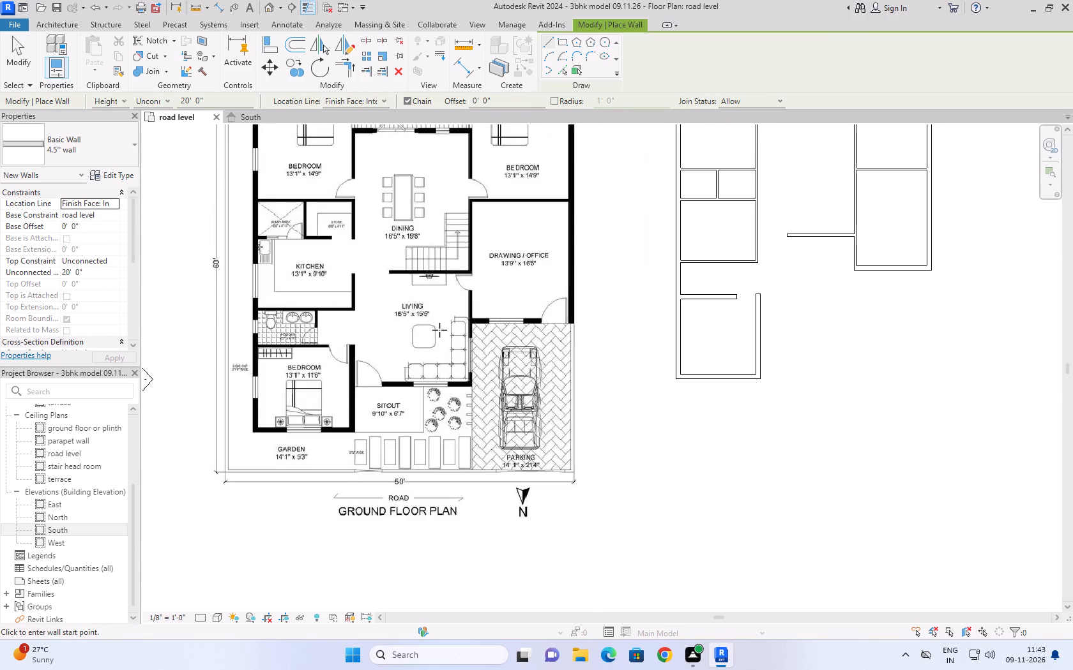
pyautogui.scroll(-4, 439, 329)
pyautogui.scroll(4, 659, 325)
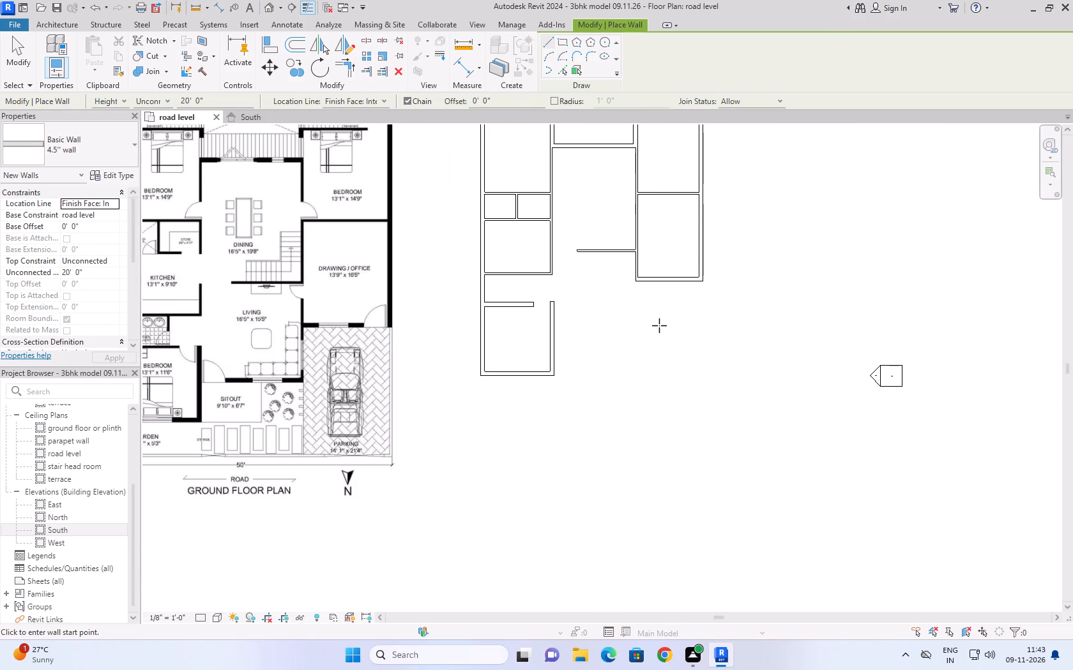
pyautogui.scroll(2, 632, 258)
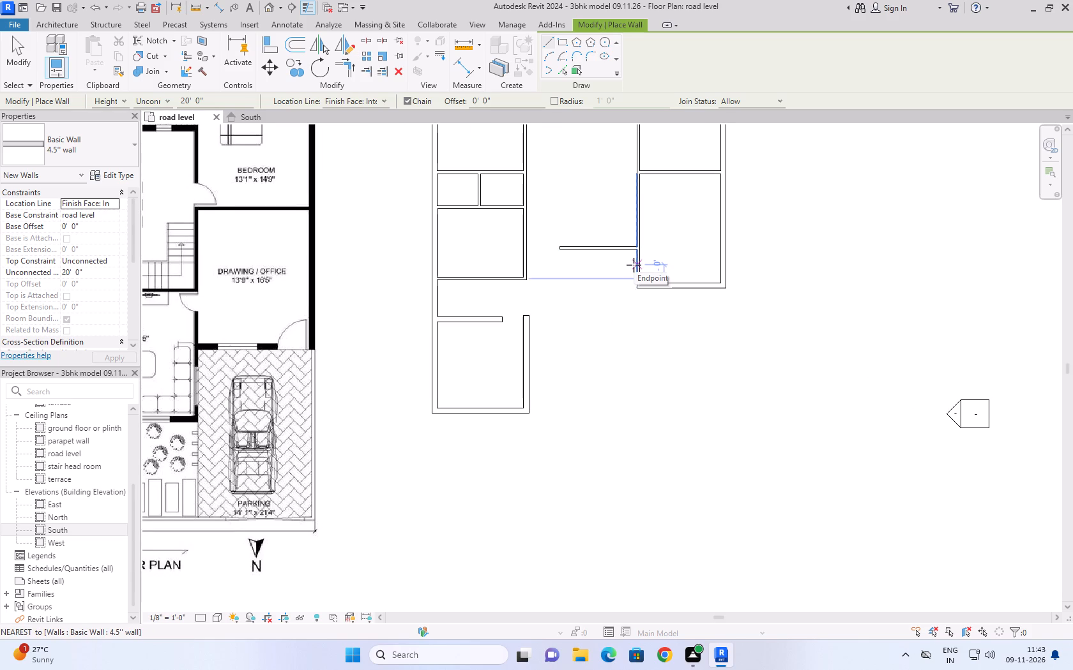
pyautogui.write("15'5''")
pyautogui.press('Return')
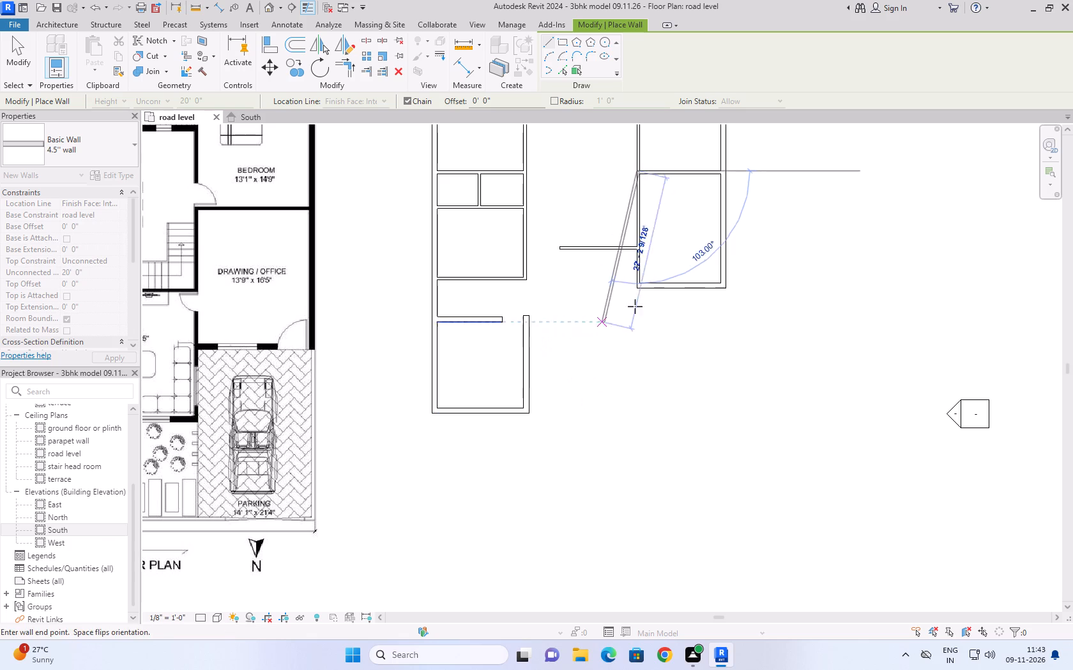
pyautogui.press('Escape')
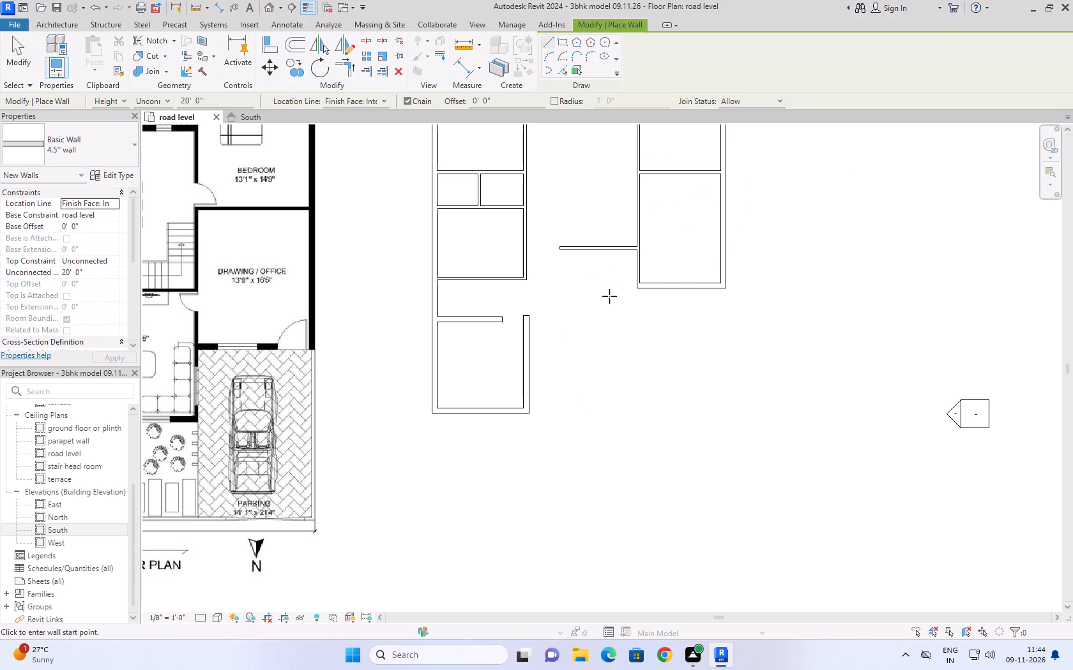
# Draw a 15'5'' long 4.5'' wall straight down from where the dining/living dividing wall meets the drawing/office's left wall.
pyautogui.write('wa')
pyautogui.scroll(6, 627, 264)
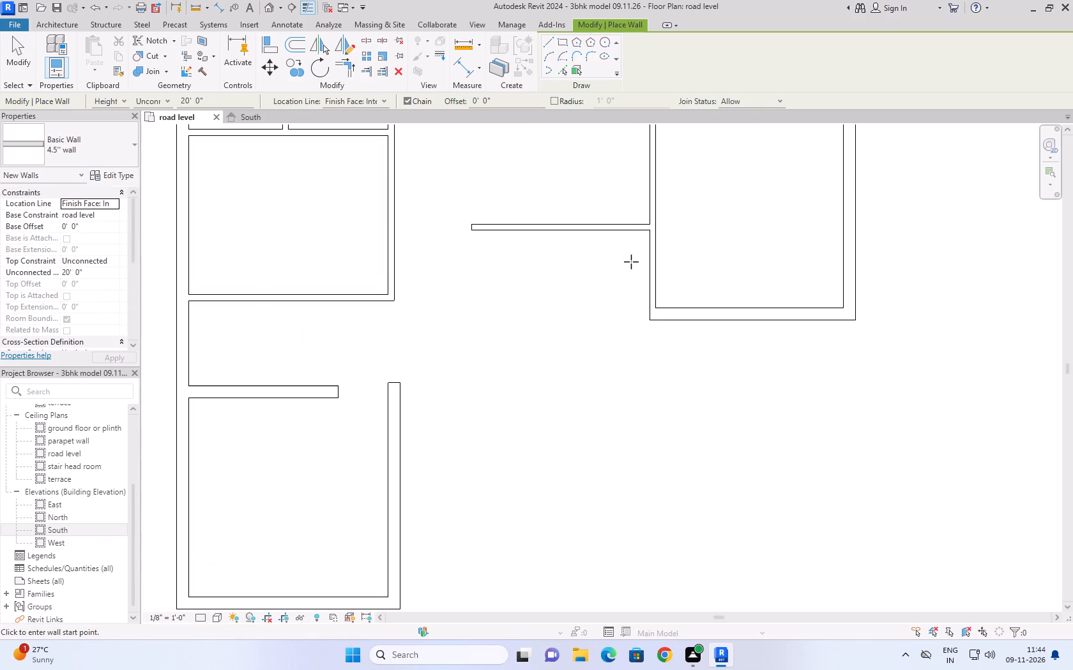
pyautogui.click(647, 230)
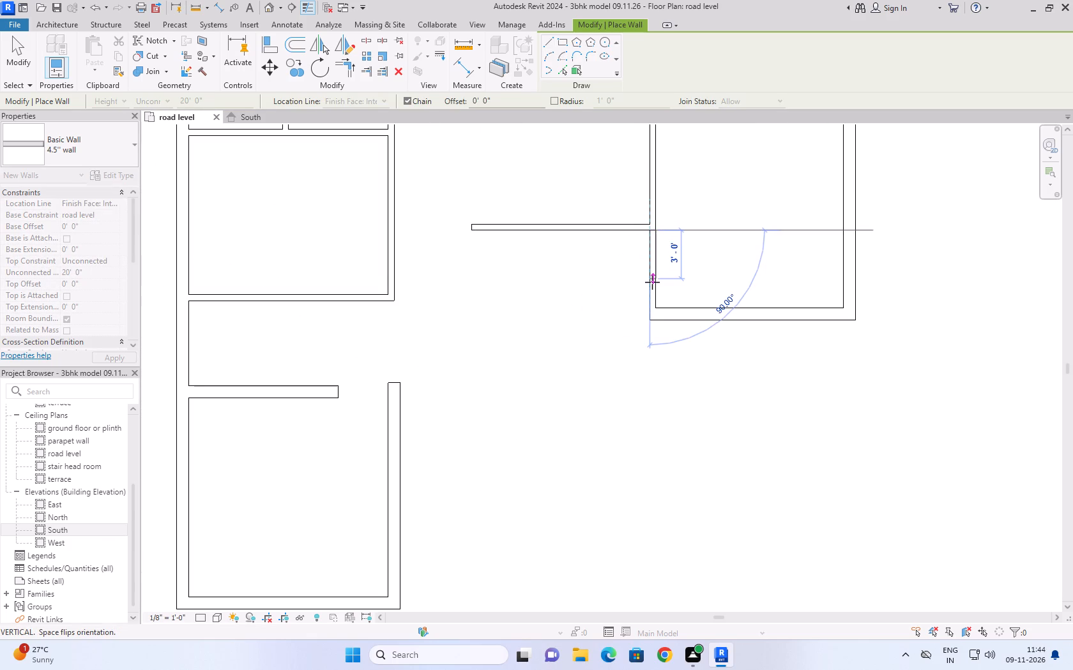
pyautogui.write('14')
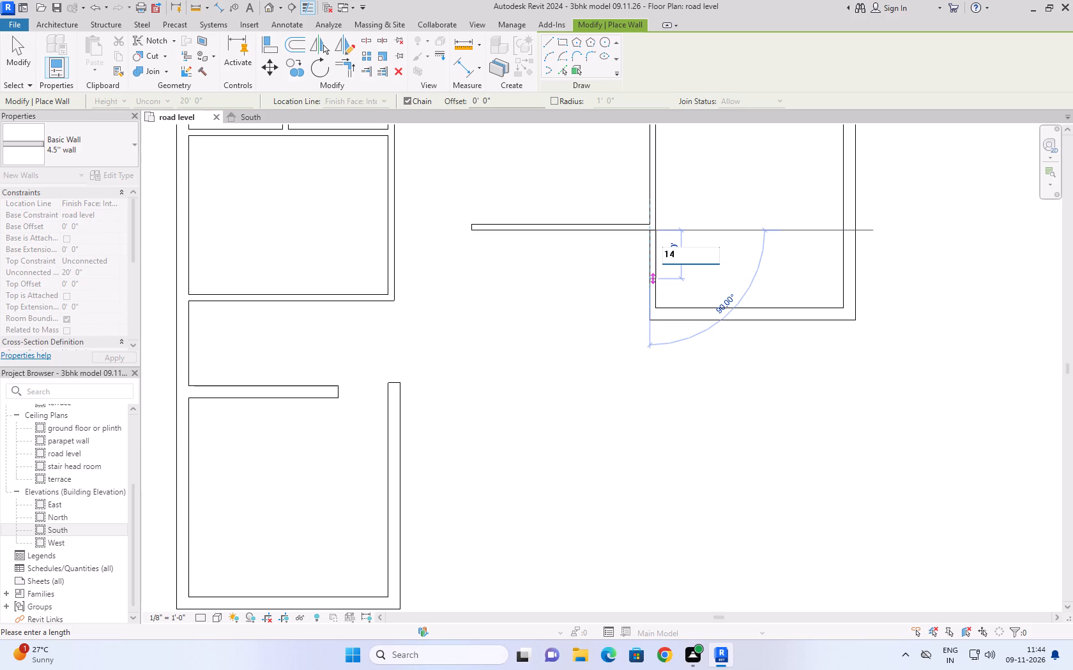
pyautogui.press('BackSpace')
pyautogui.write("5'")
pyautogui.scroll(-8, 652, 282)
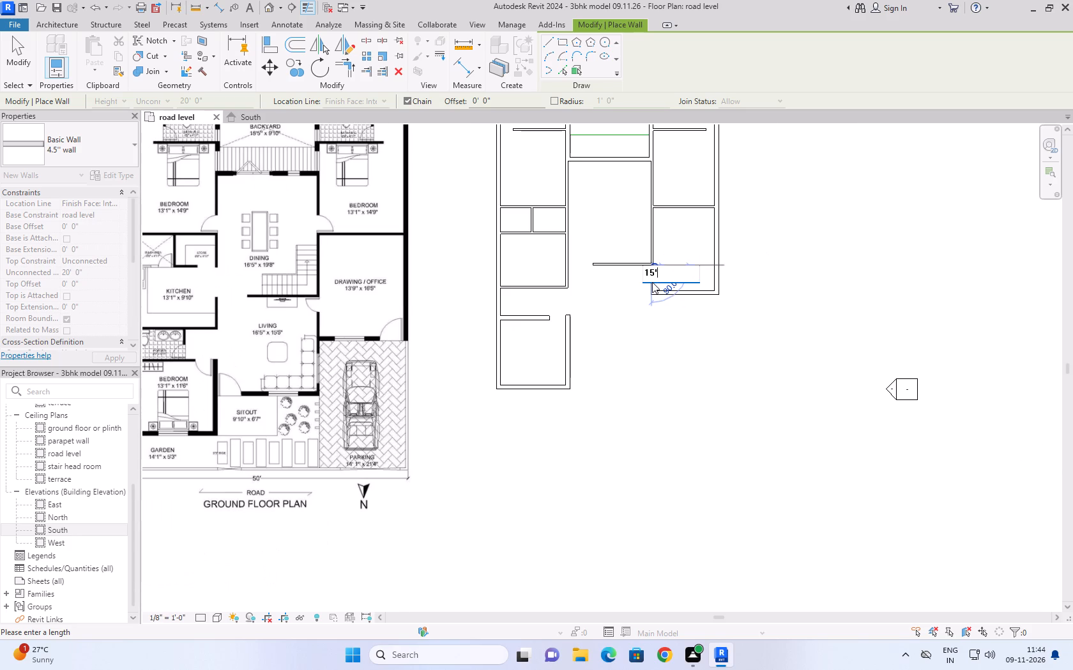
pyautogui.write("5''")
pyautogui.press('Return')
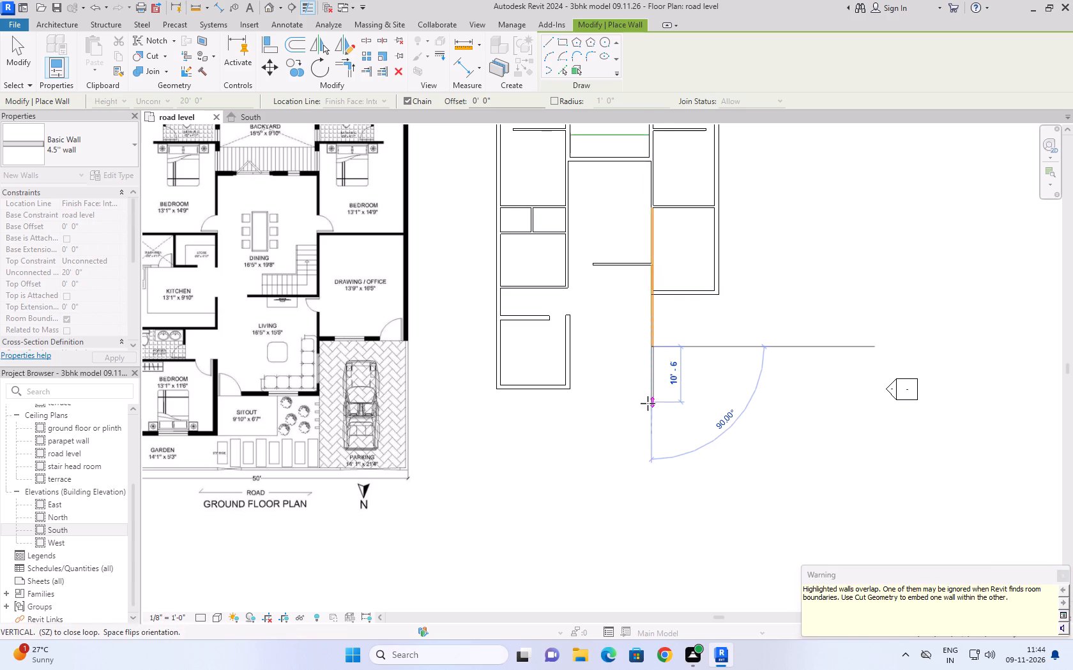
pyautogui.press('Escape')
pyautogui.press('Escape')
pyautogui.press('Escape')
pyautogui.press('Escape')
pyautogui.press('Escape')
pyautogui.press('Escape')
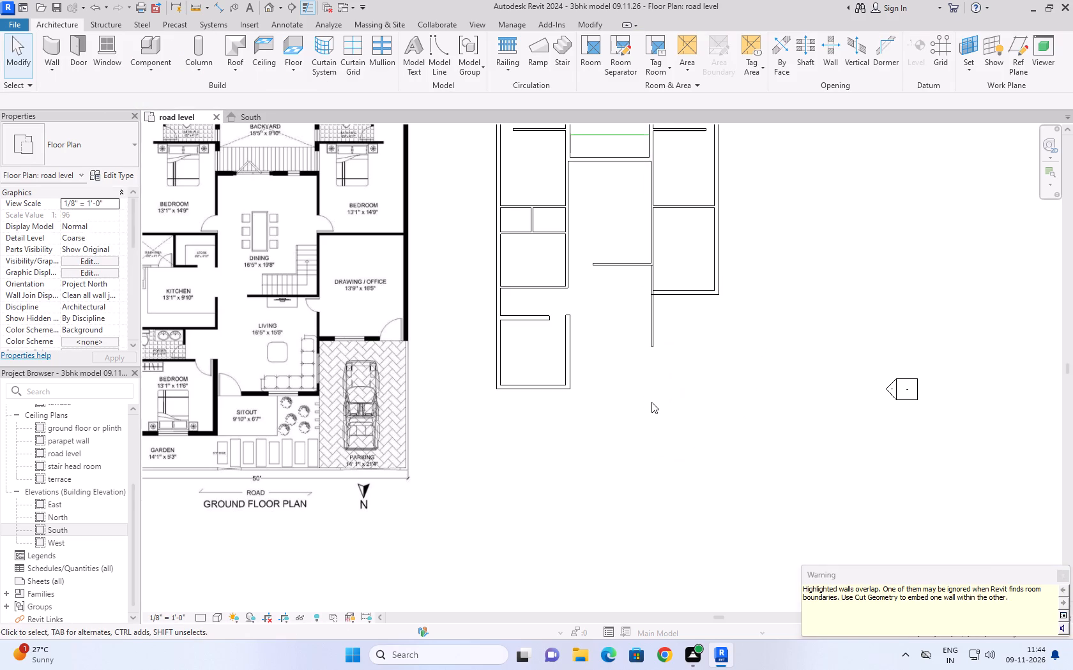
# Delete the 4.5'' wall running down from the dining/living dividing wall along the drawing/office's left side.
pyautogui.press('Escape')
pyautogui.click(654, 332)
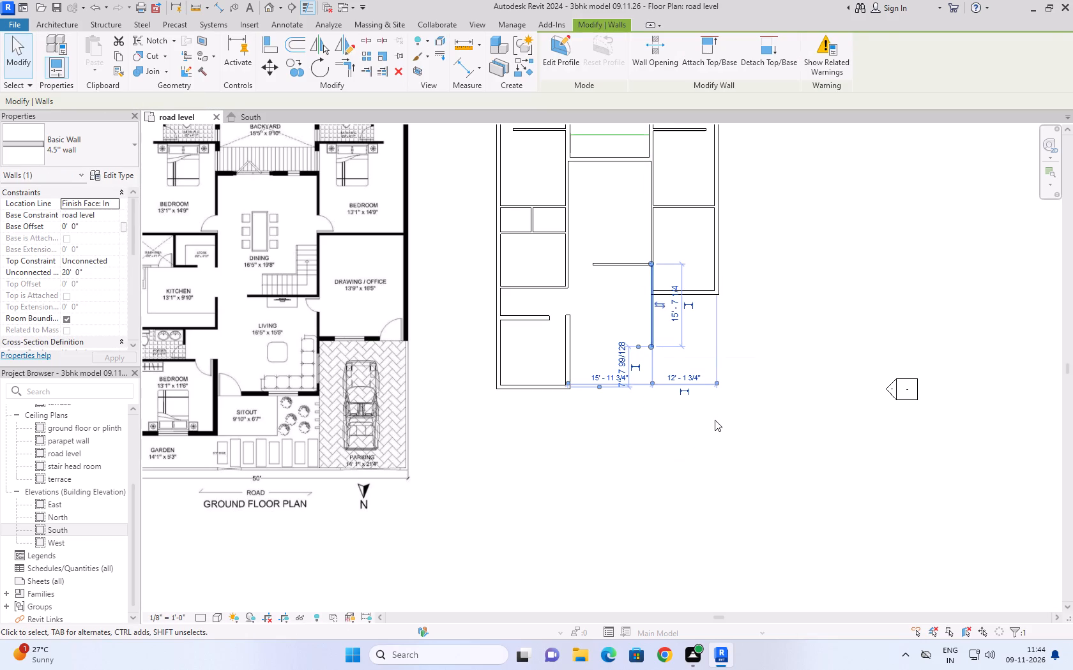
pyautogui.press('Delete')
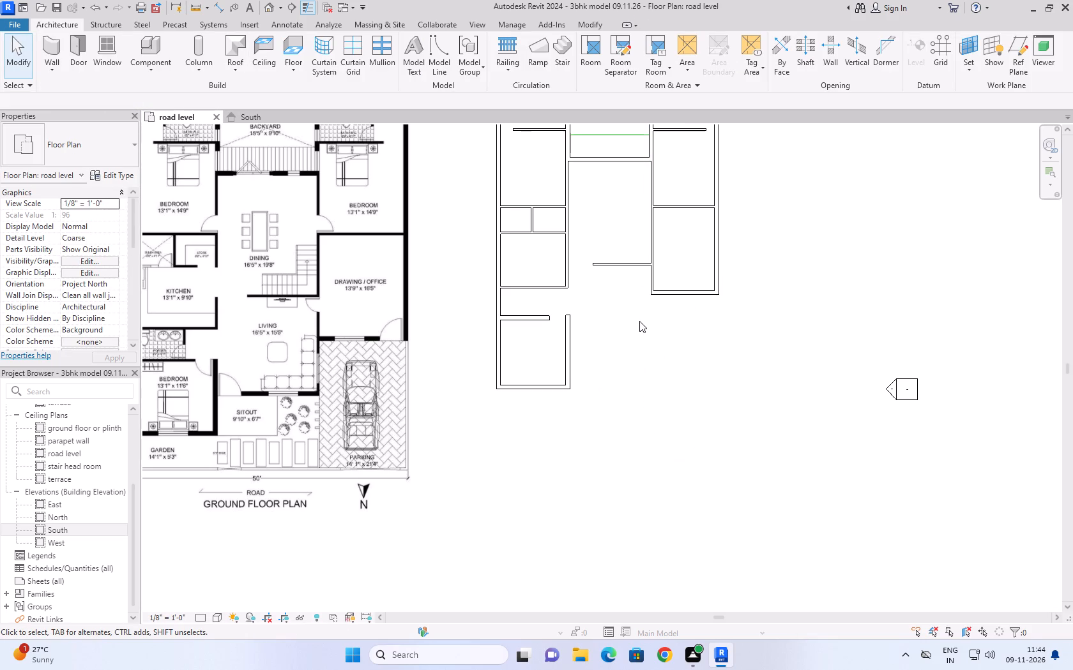
pyautogui.scroll(-3, 639, 321)
pyautogui.press('Escape')
# Draw an 11' long horizontal 4.5'' wall below the living area, starting 15'5'' below the dividing wall's left end and ending in line with the drawing/office's left wall.
pyautogui.scroll(2, 611, 313)
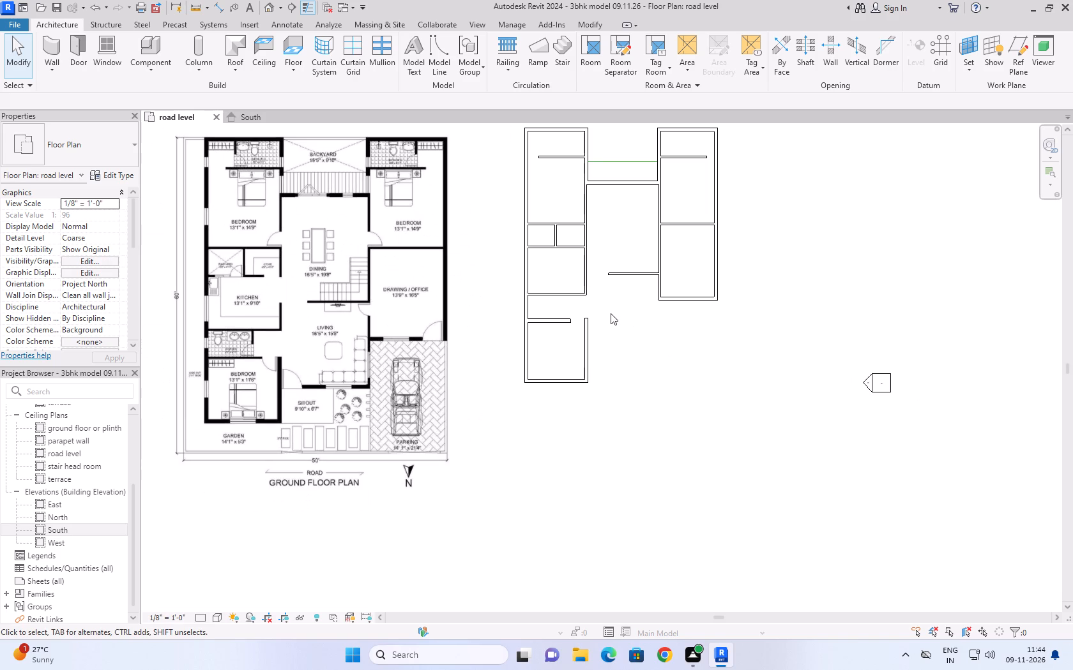
pyautogui.write('wa')
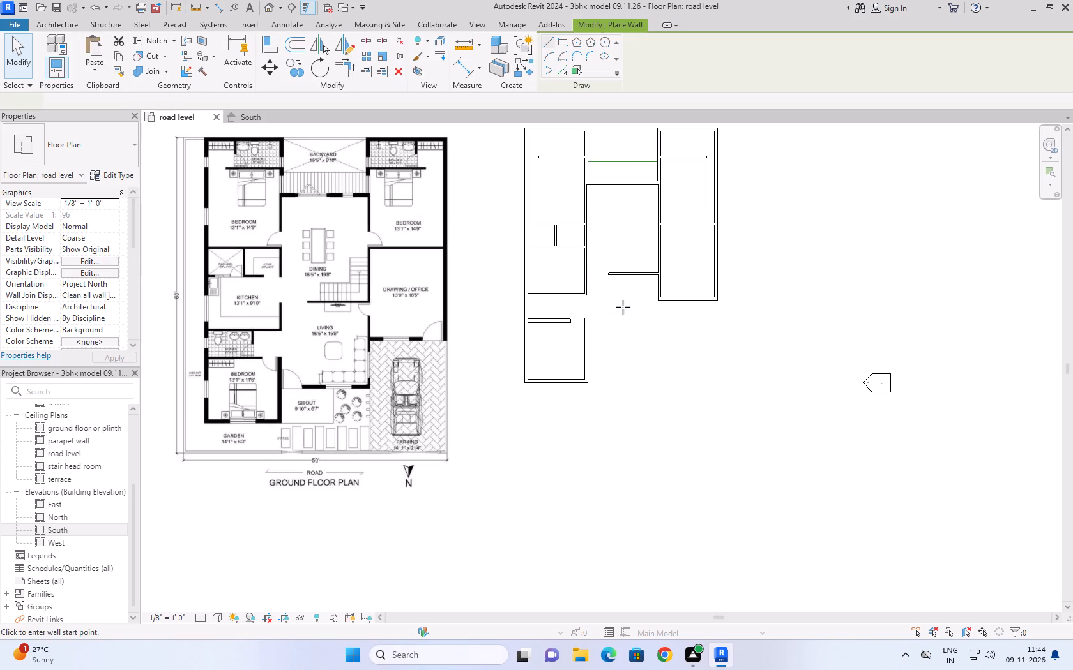
pyautogui.scroll(13, 669, 276)
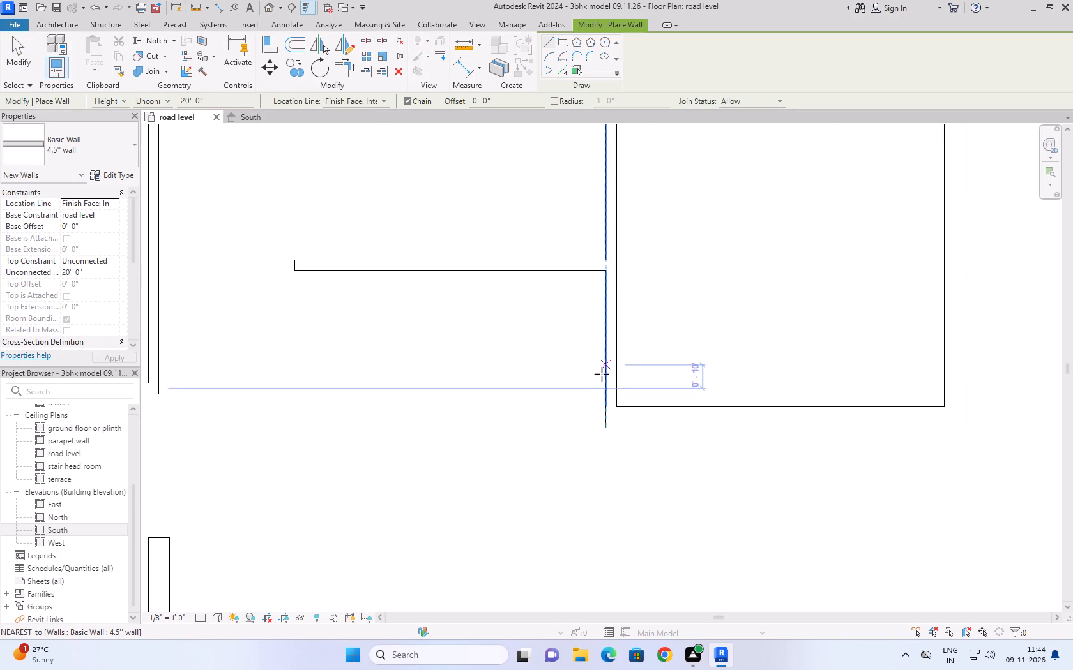
pyautogui.press('Escape')
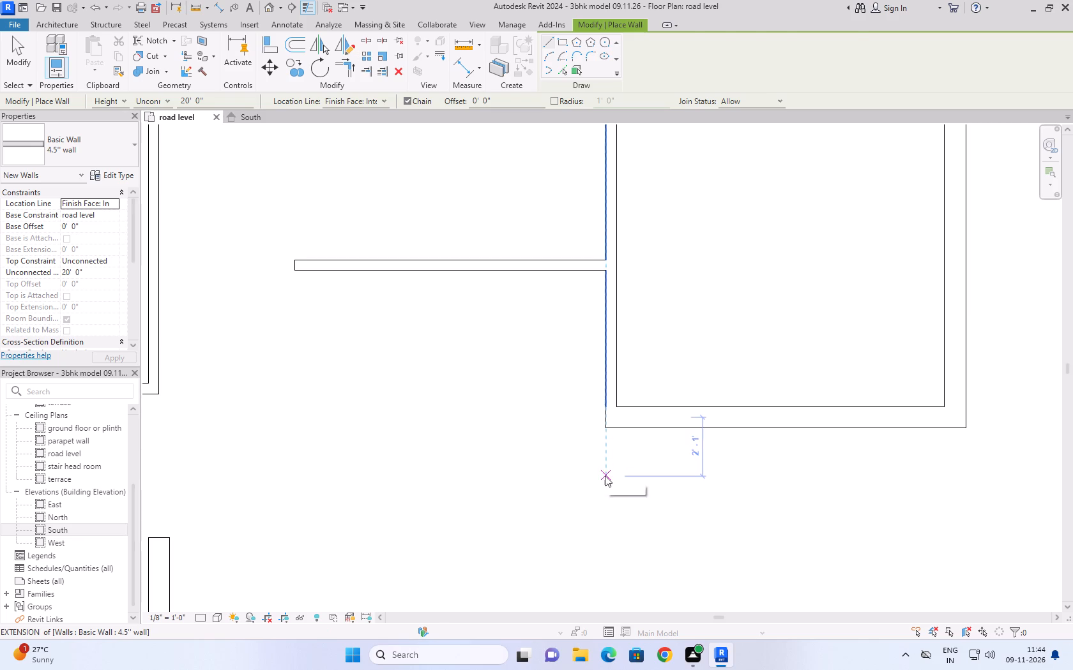
pyautogui.write('wa')
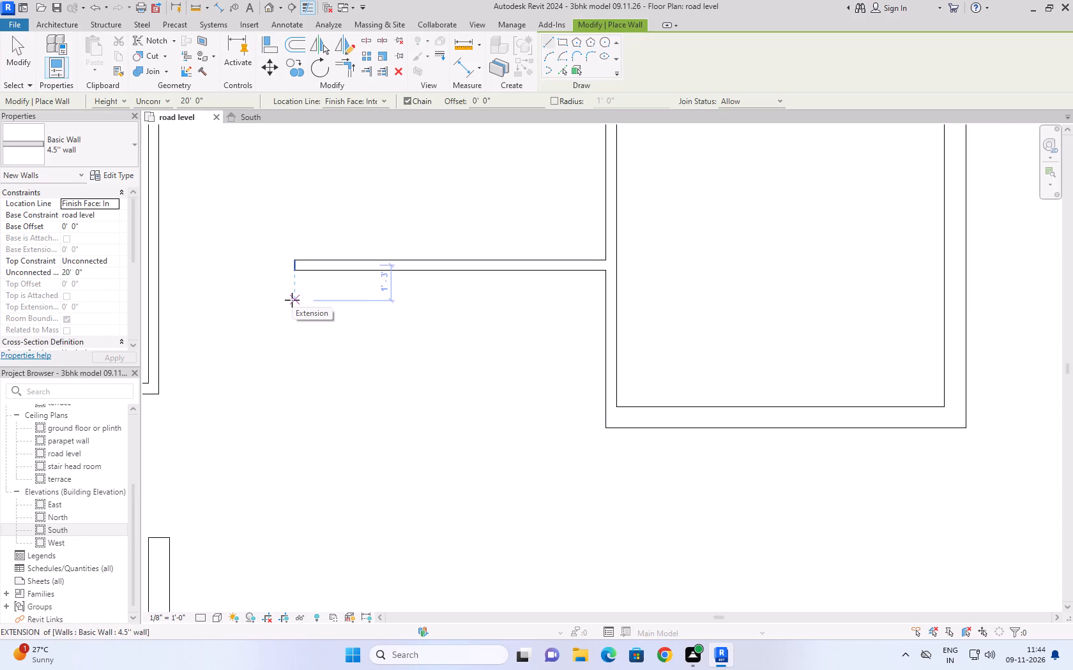
pyautogui.write("15'")
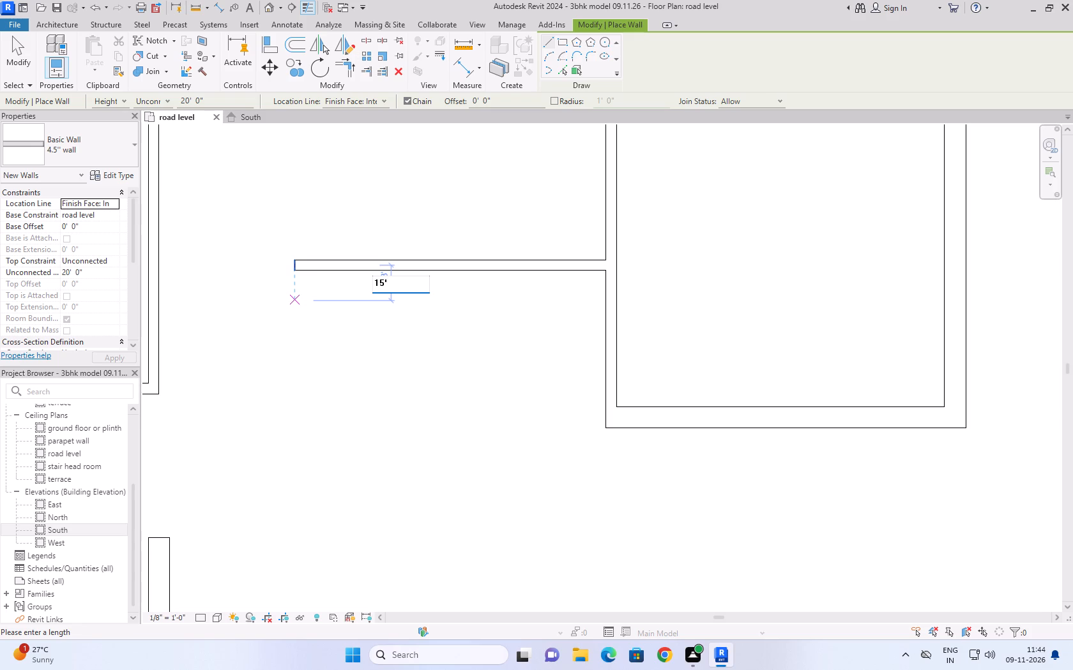
pyautogui.write("5''")
pyautogui.press('Return')
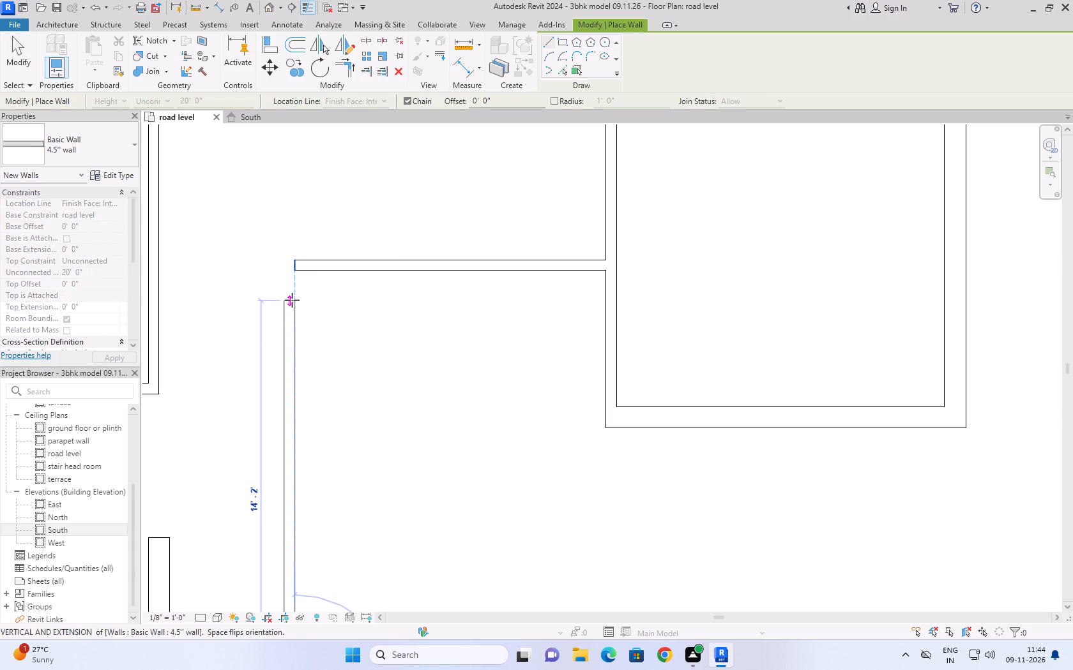
pyautogui.scroll(-10, 393, 449)
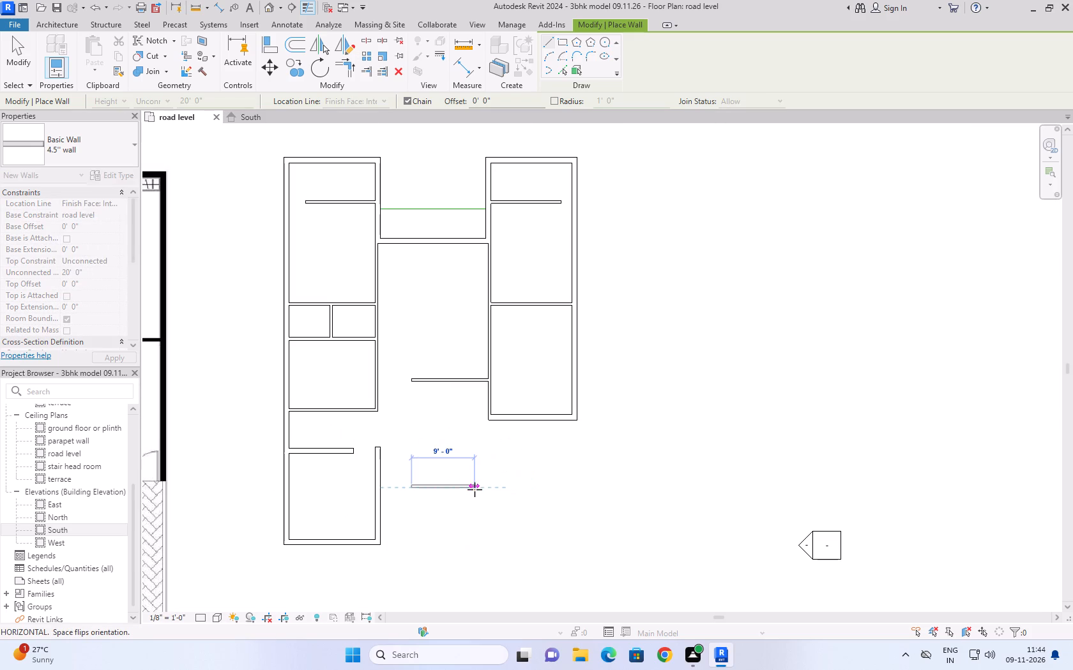
pyautogui.scroll(-5, 499, 479)
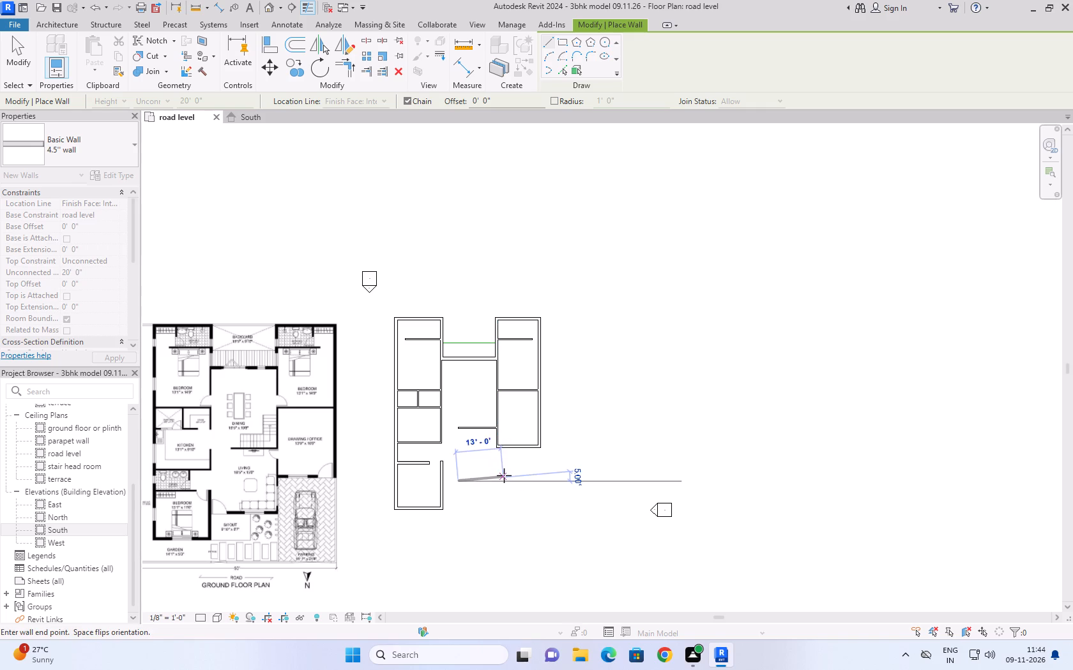
pyautogui.scroll(6, 499, 479)
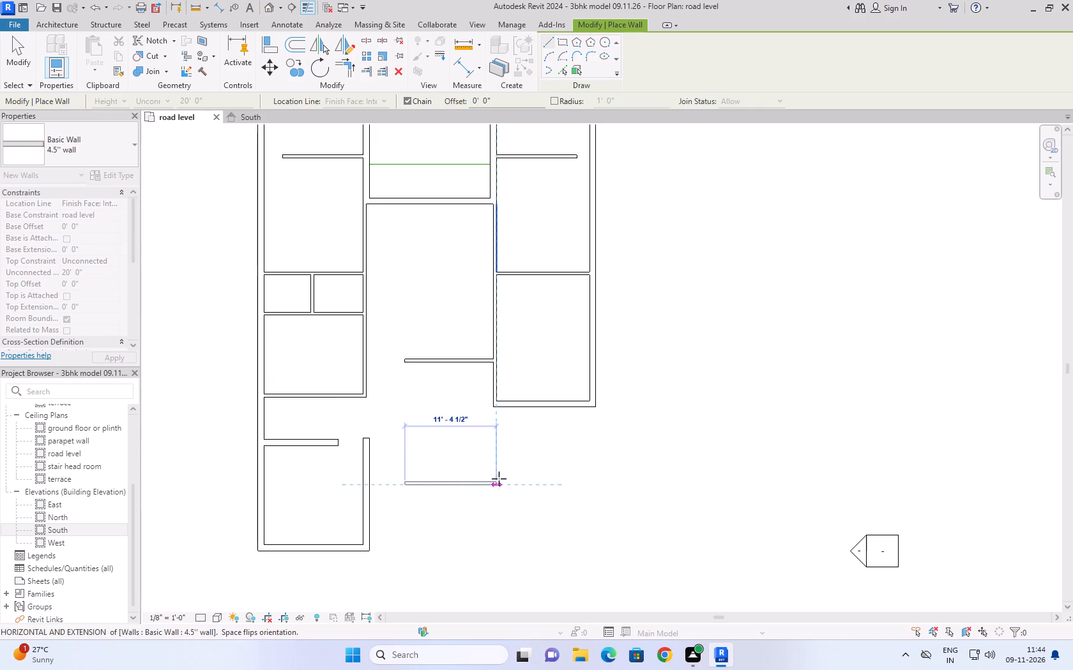
pyautogui.scroll(1, 492, 479)
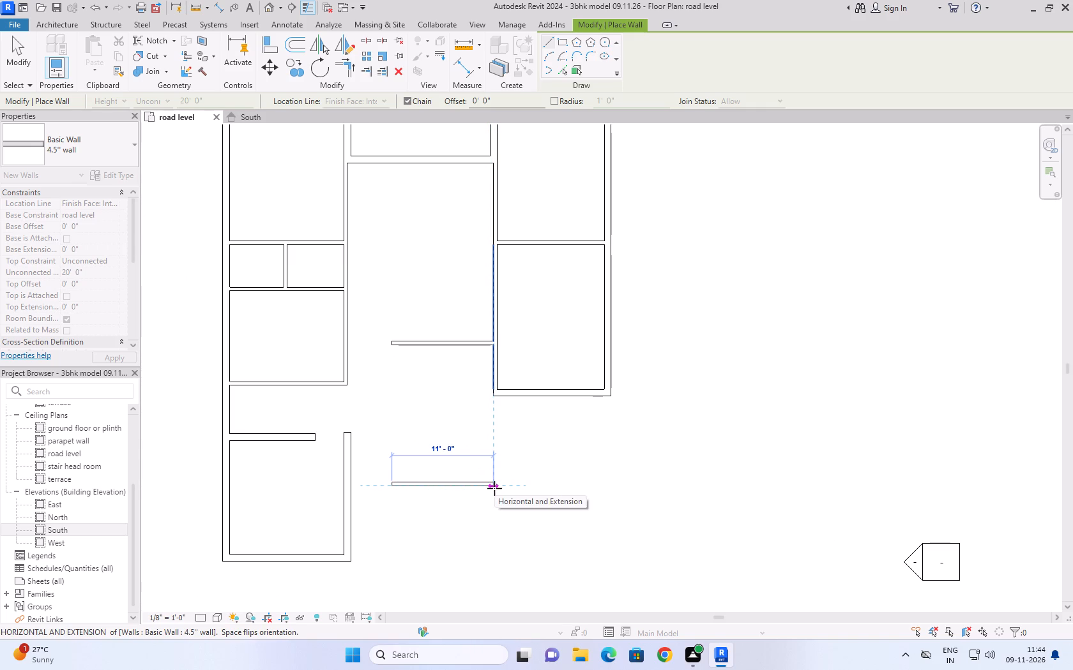
pyautogui.scroll(-6, 494, 488)
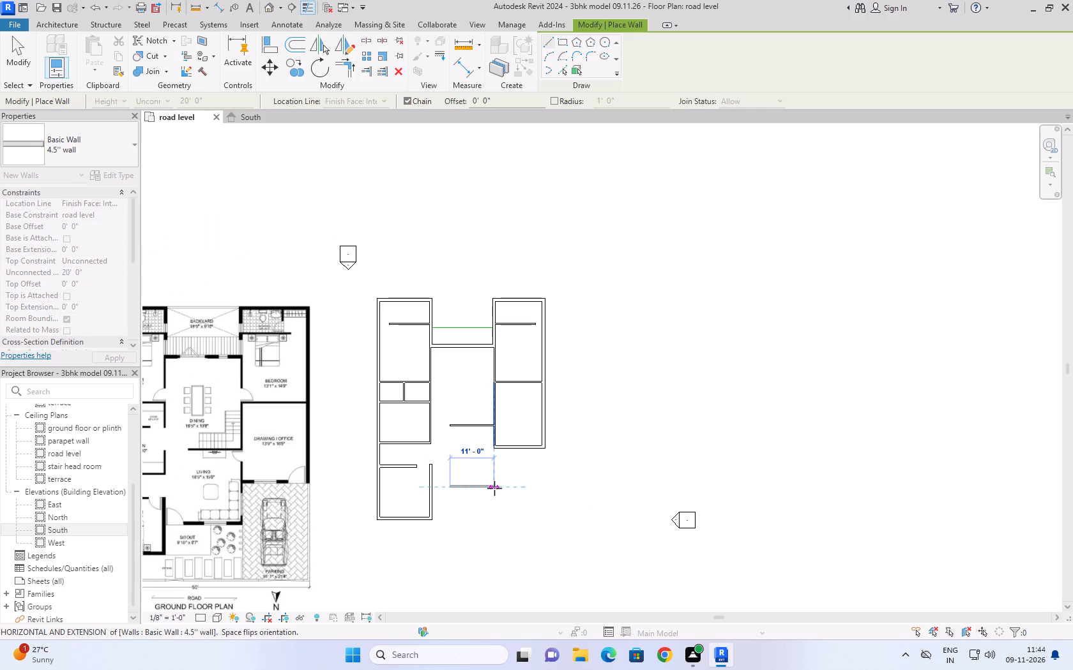
pyautogui.scroll(4, 494, 488)
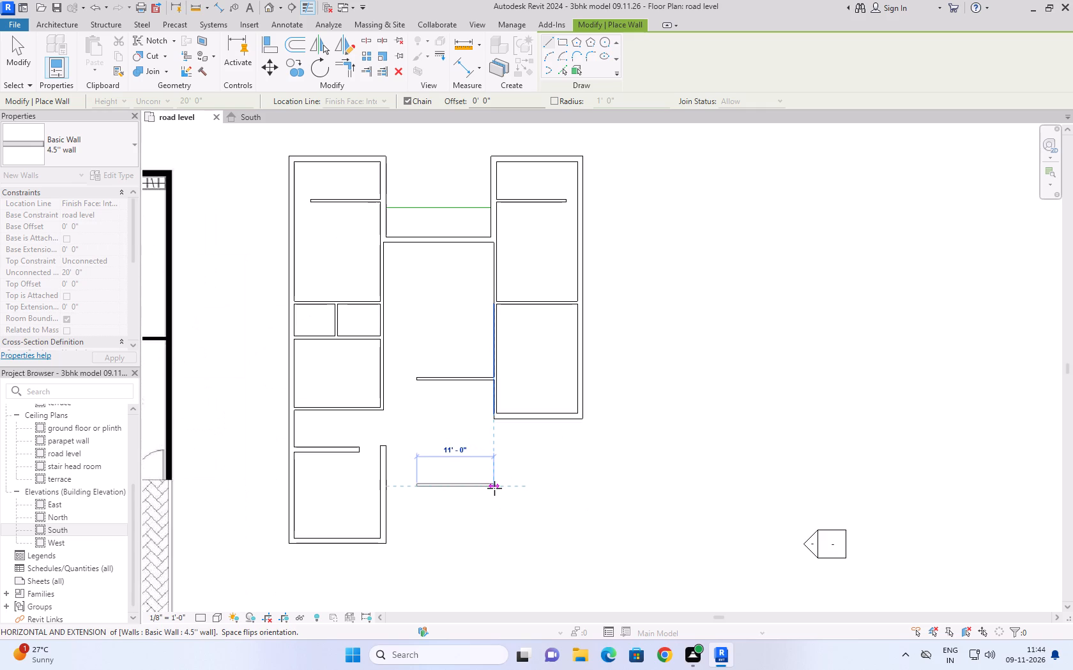
pyautogui.scroll(4, 494, 488)
pyautogui.click(494, 488)
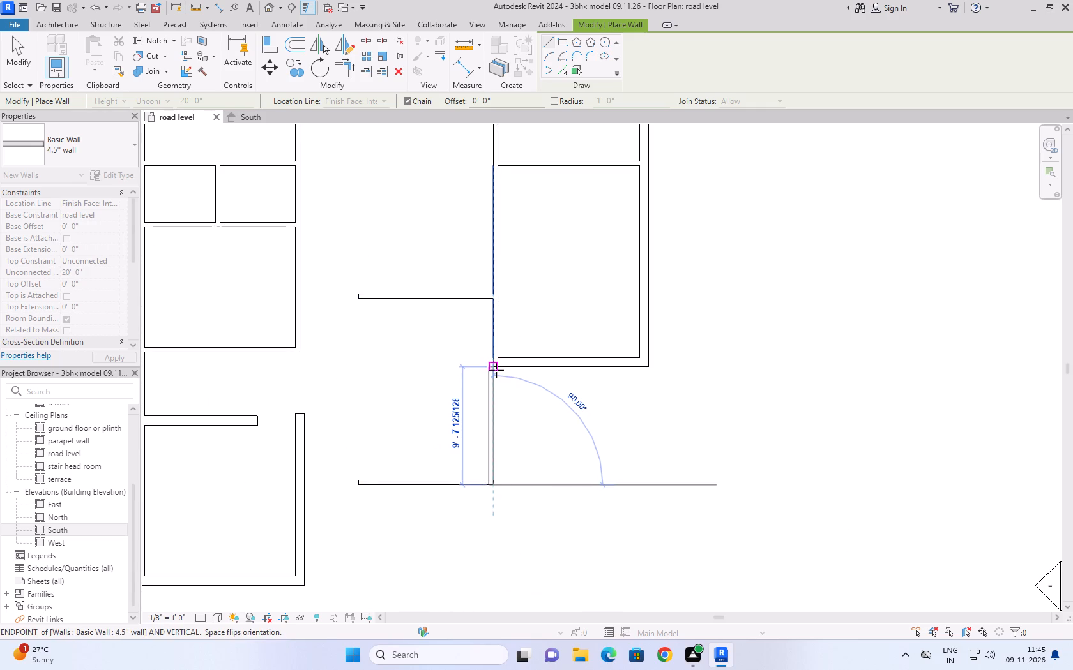
# Draw a 4.5'' wall about 9'8'' long up from the living's bottom wall to the drawing/office's lower-left corner, flipped to the right side of its line.
pyautogui.press('space')
pyautogui.scroll(9, 496, 370)
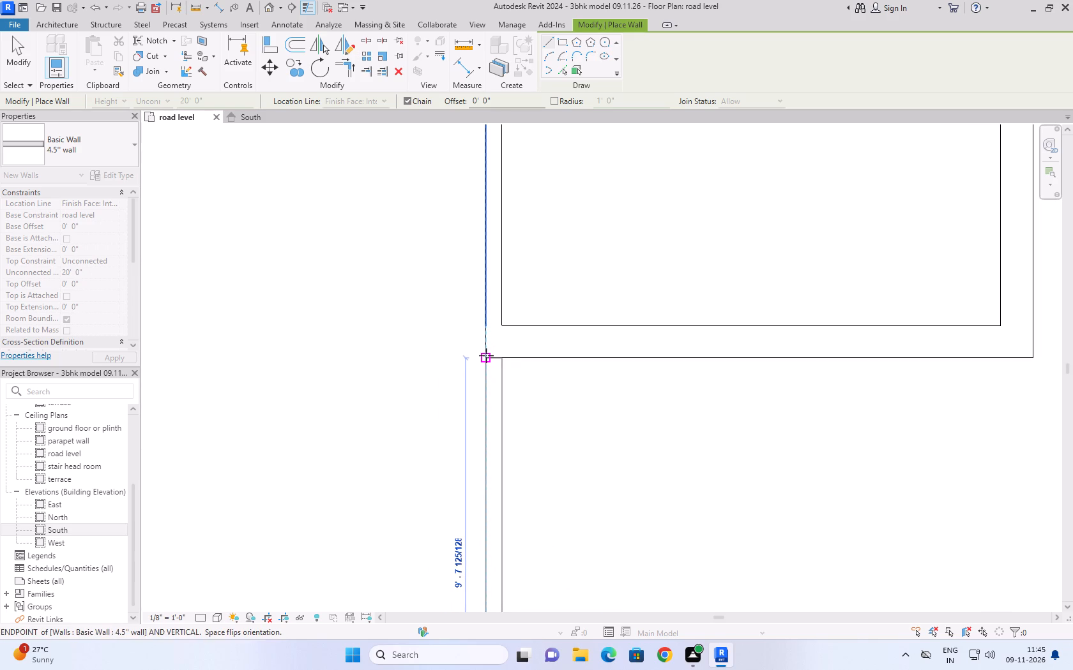
pyautogui.click(486, 355)
pyautogui.scroll(-16, 490, 339)
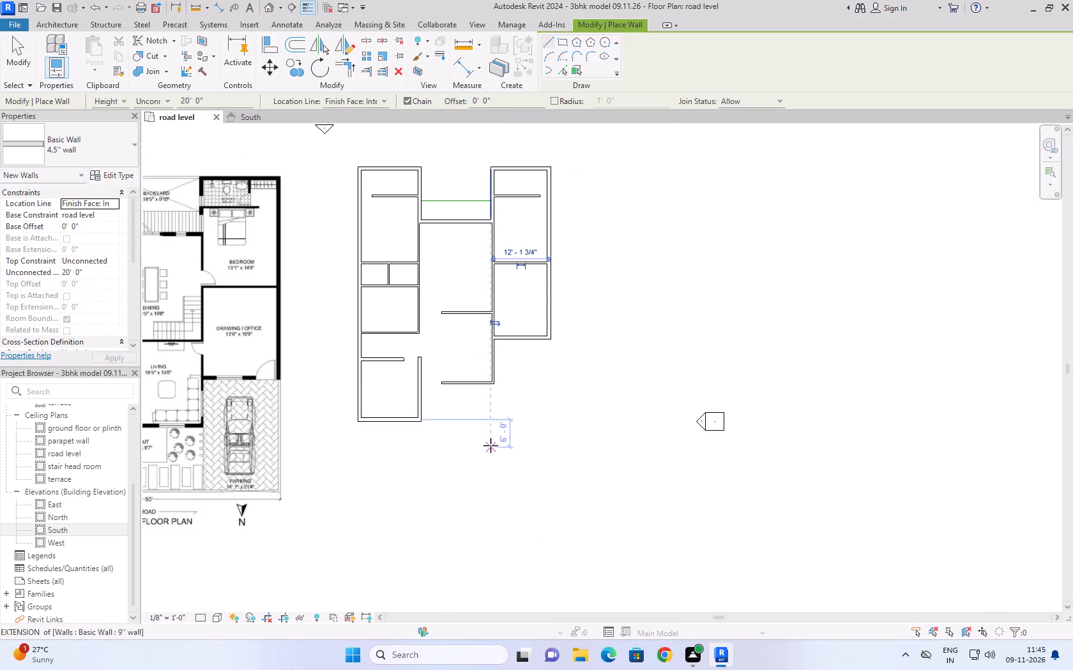
pyautogui.scroll(-4, 492, 445)
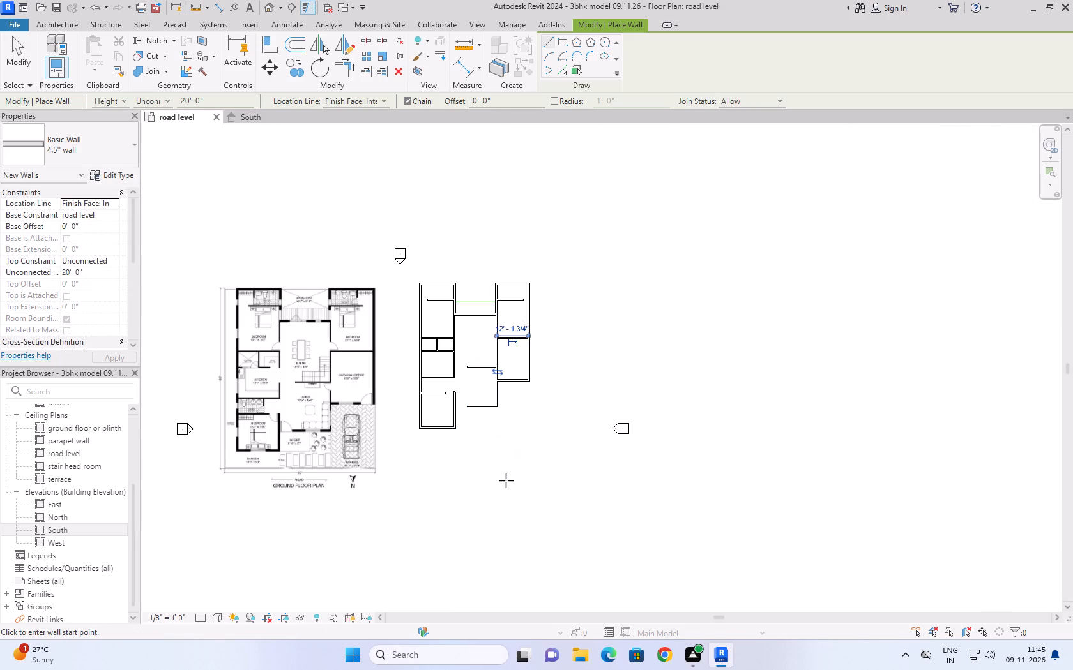
pyautogui.press('Escape')
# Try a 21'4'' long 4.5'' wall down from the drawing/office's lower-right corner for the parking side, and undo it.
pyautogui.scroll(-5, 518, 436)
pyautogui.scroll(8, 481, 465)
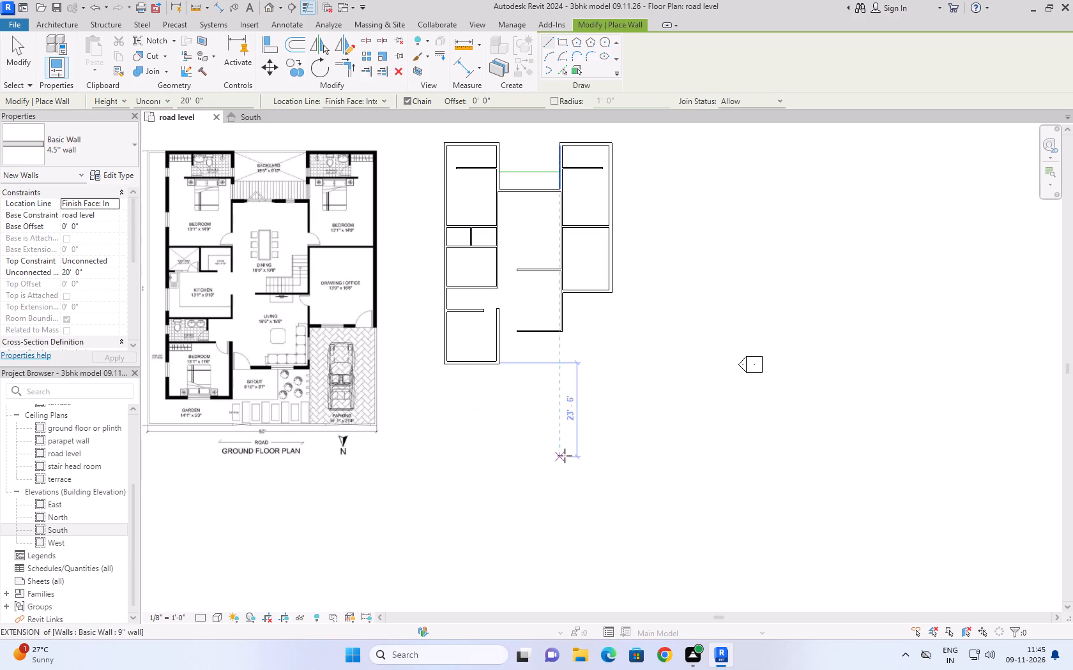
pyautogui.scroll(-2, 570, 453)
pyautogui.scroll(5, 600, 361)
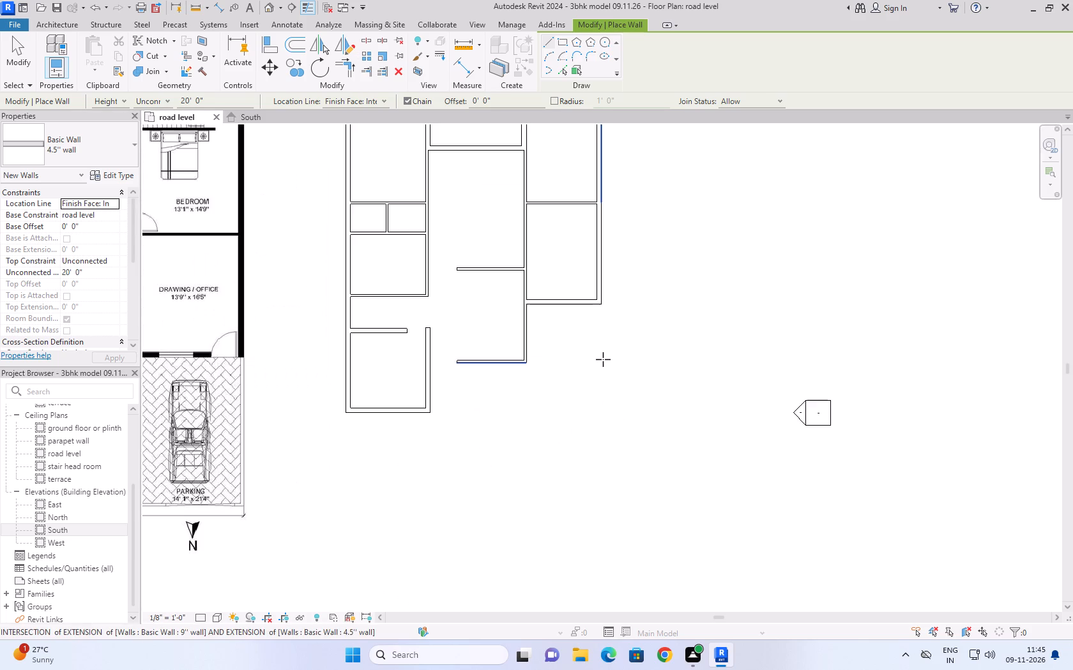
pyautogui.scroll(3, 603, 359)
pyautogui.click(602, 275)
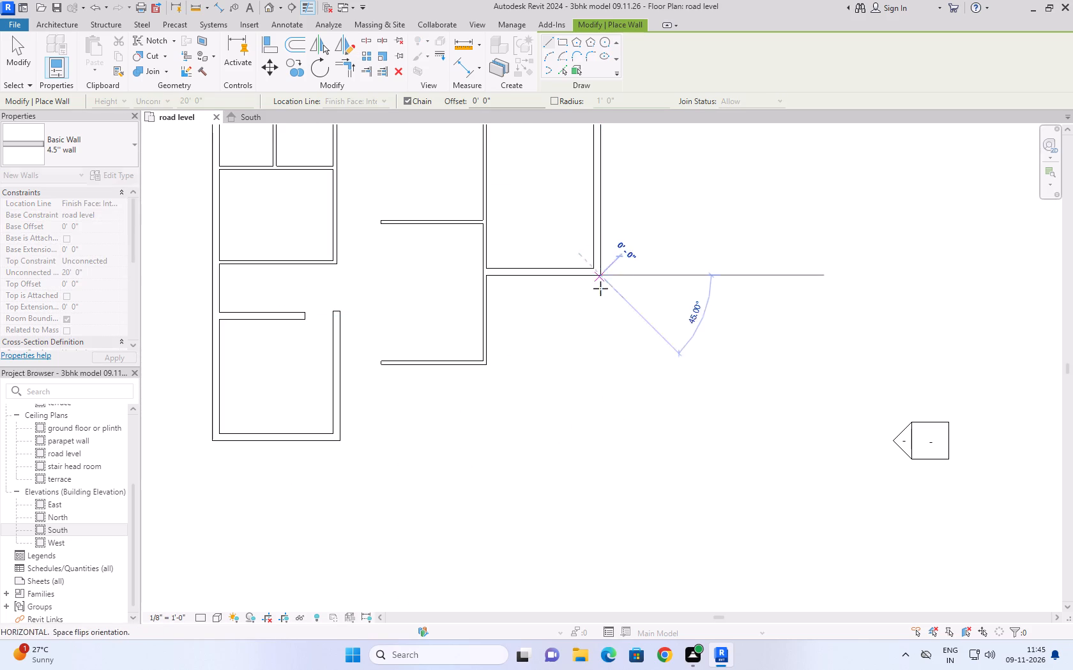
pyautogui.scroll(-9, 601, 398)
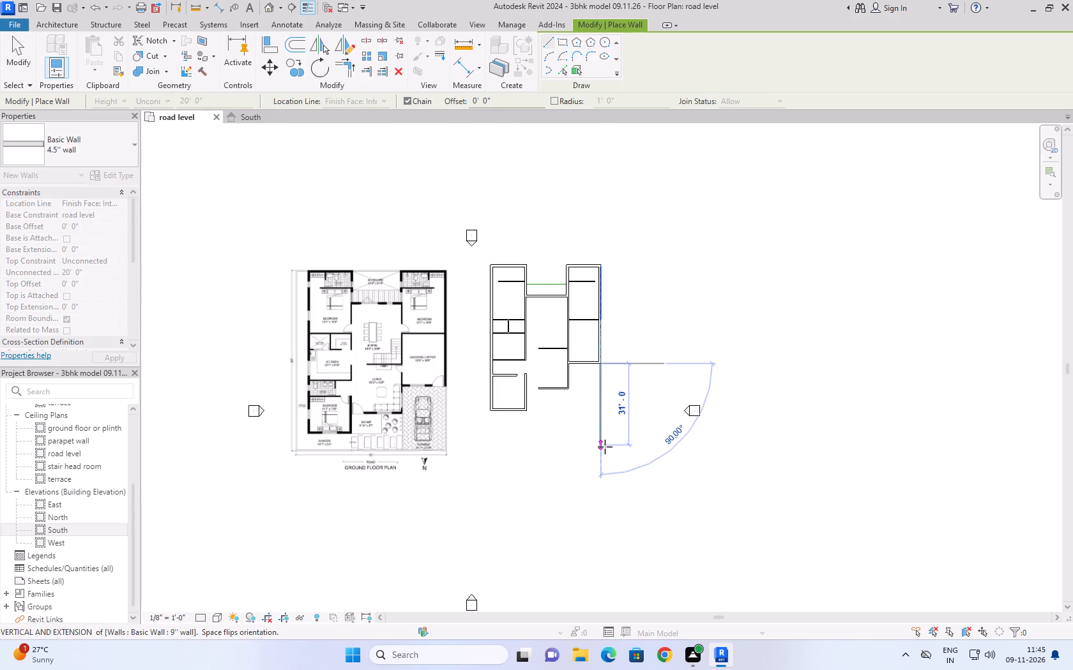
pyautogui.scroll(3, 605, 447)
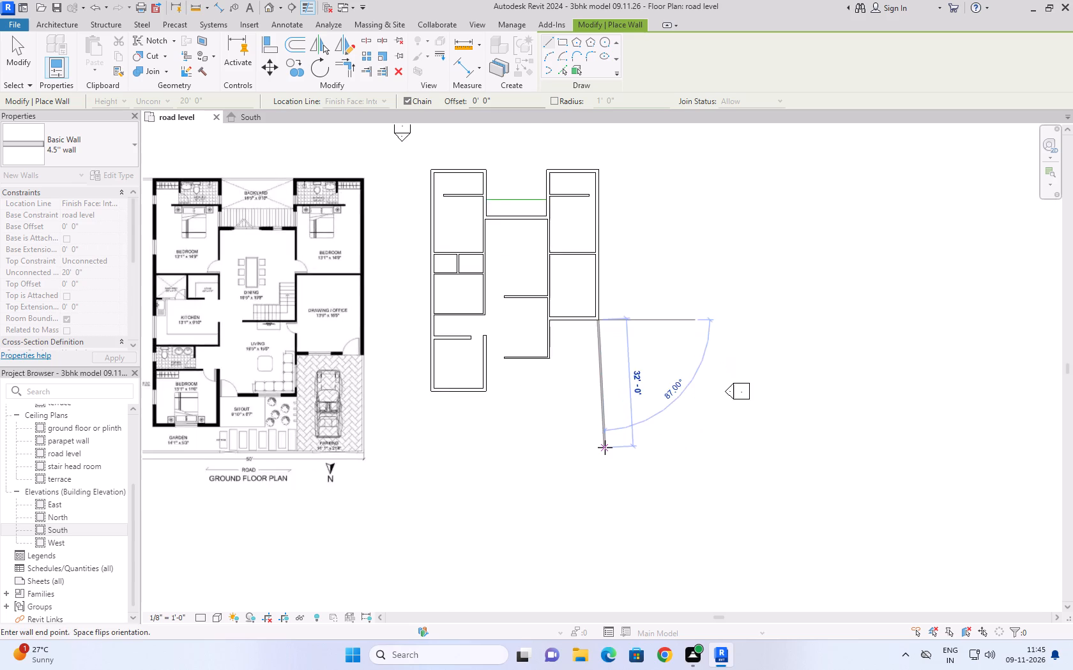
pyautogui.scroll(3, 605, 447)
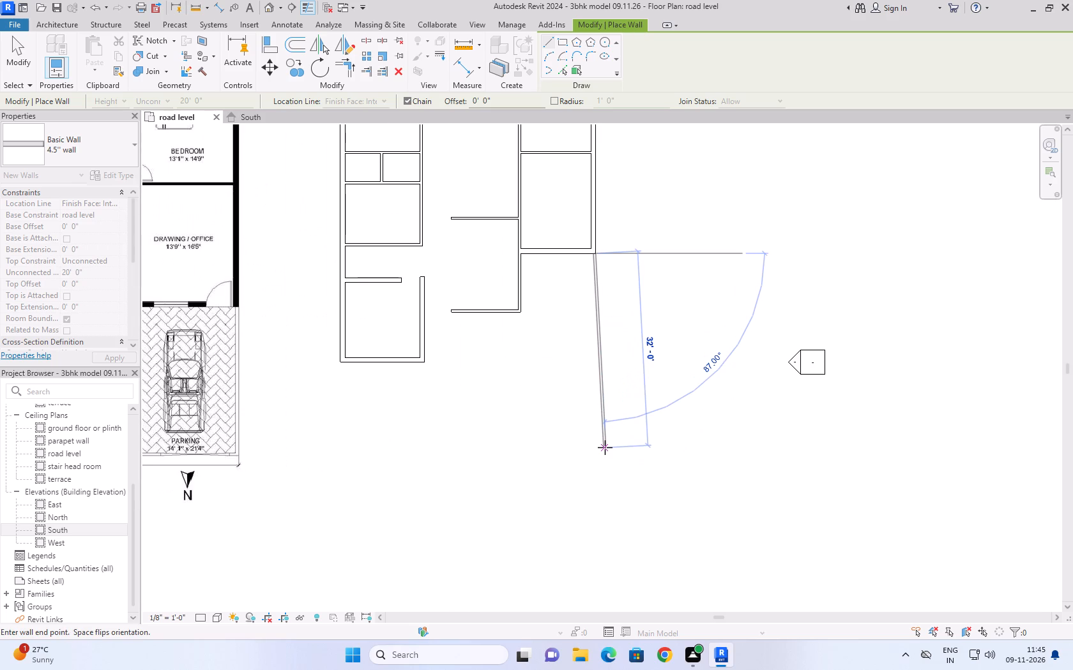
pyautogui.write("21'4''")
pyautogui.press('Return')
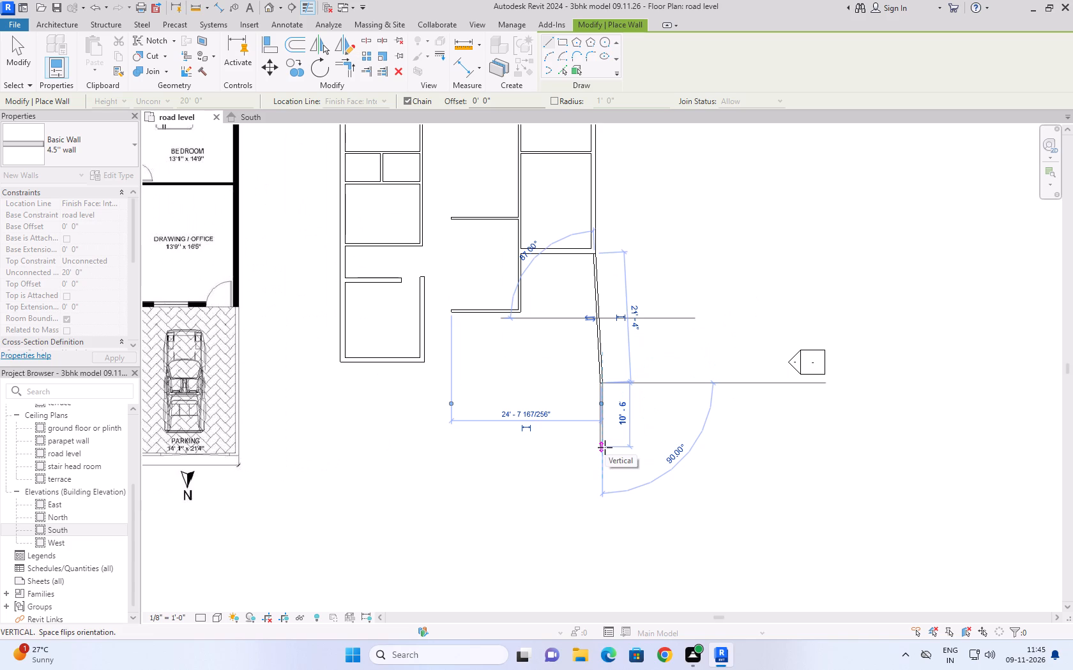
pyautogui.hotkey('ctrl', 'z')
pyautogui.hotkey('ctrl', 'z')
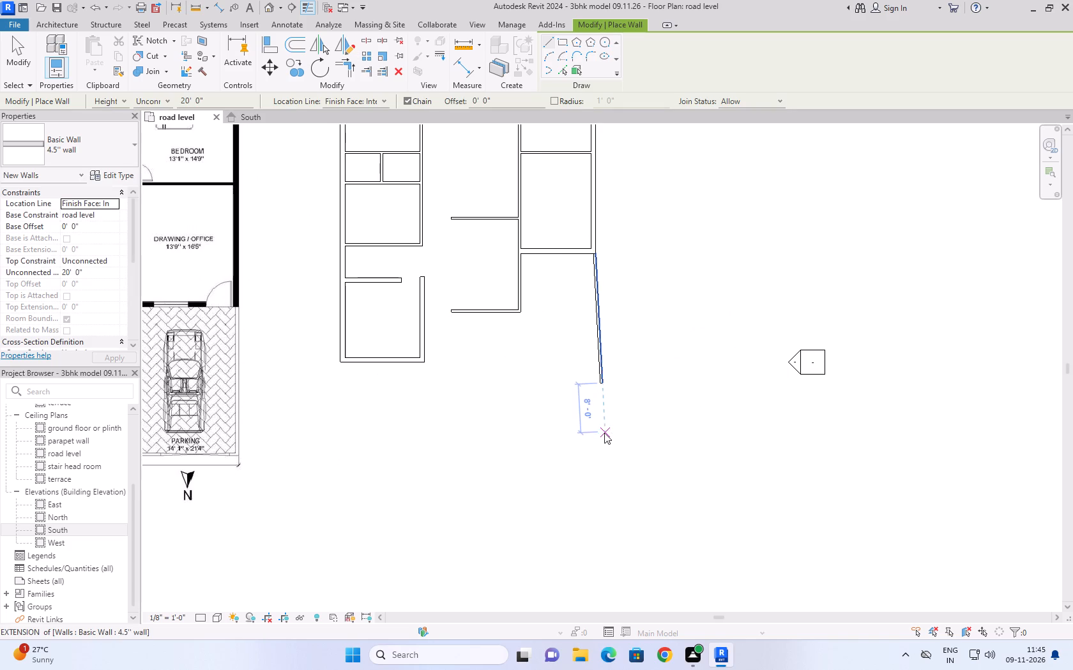
# Draw a 21'4'' long 4.5'' wall straight down from the drawing/office's lower-right corner, flipped to the inner side, for the parking.
pyautogui.click(594, 254)
pyautogui.press('space')
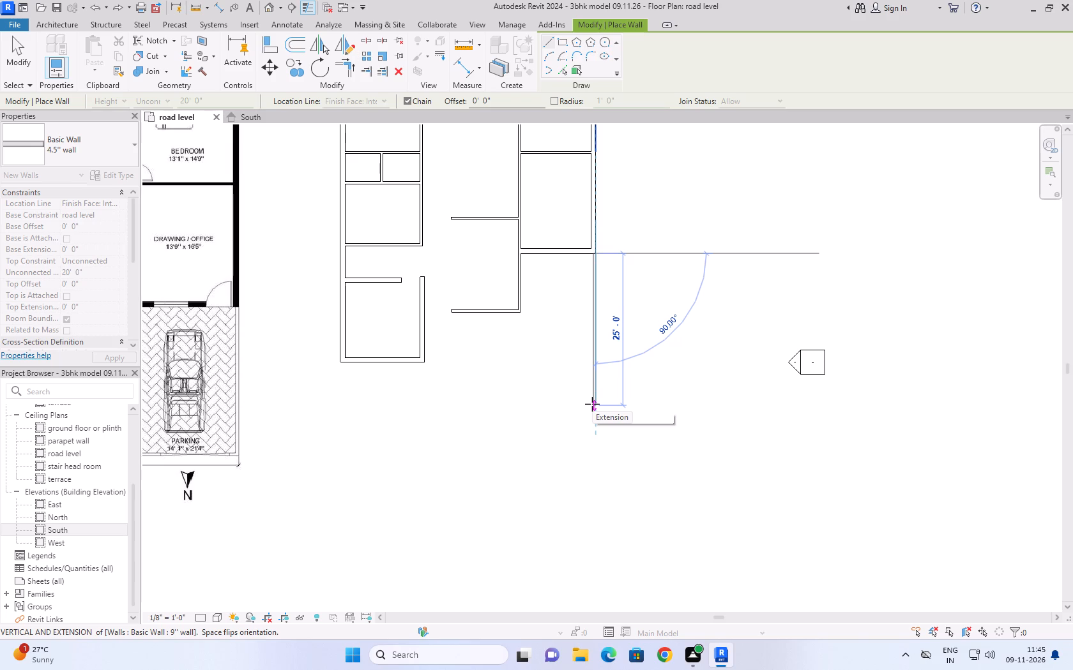
pyautogui.write("21'4''")
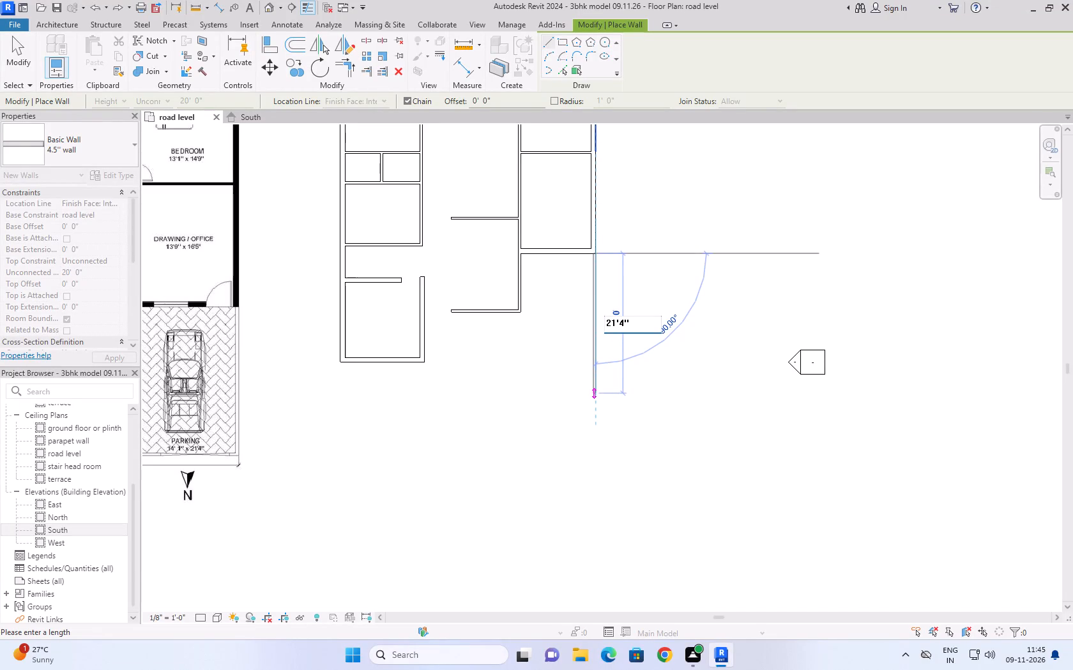
pyautogui.press('Return')
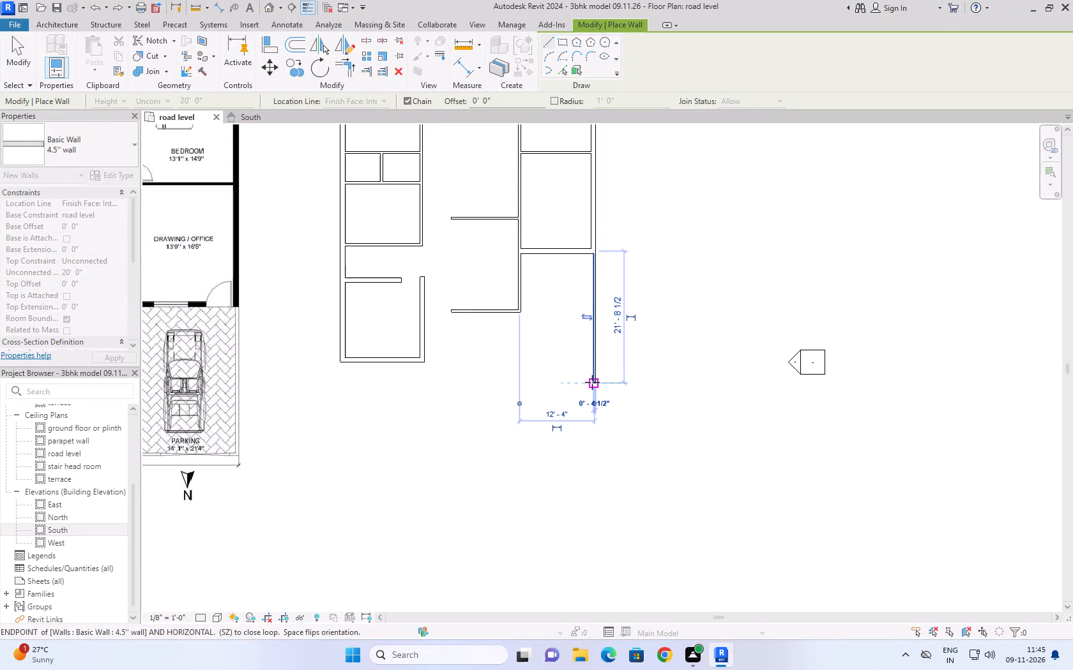
# End the wall chain at the parking wall and examine the ground floor plan's side out, garden and front boundary dimensions.
pyautogui.scroll(-4, 543, 393)
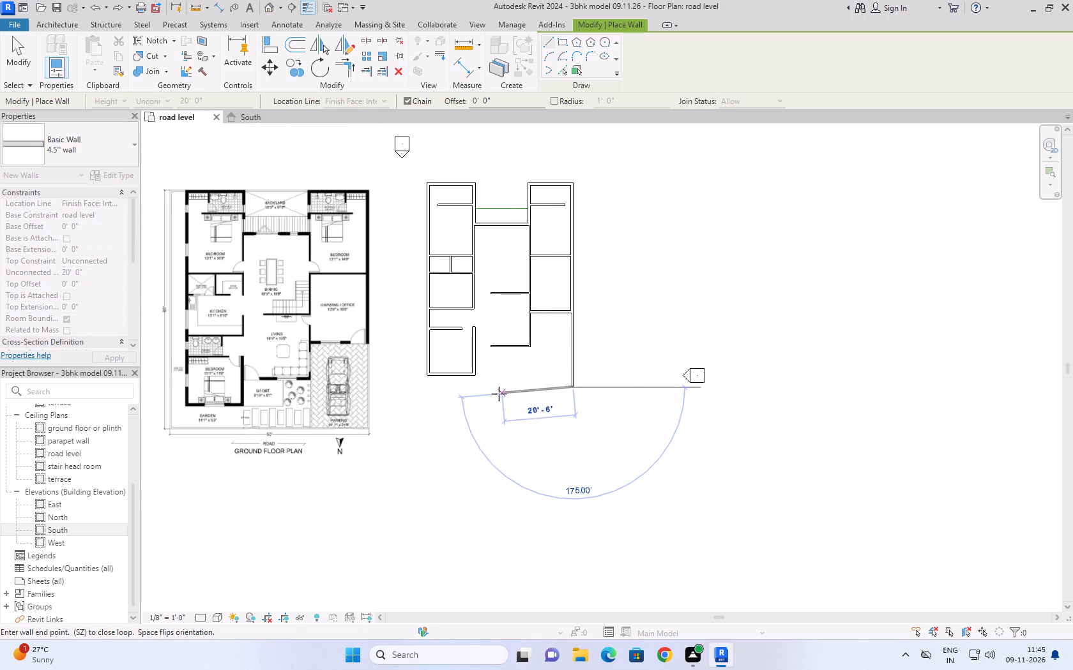
pyautogui.scroll(5, 408, 391)
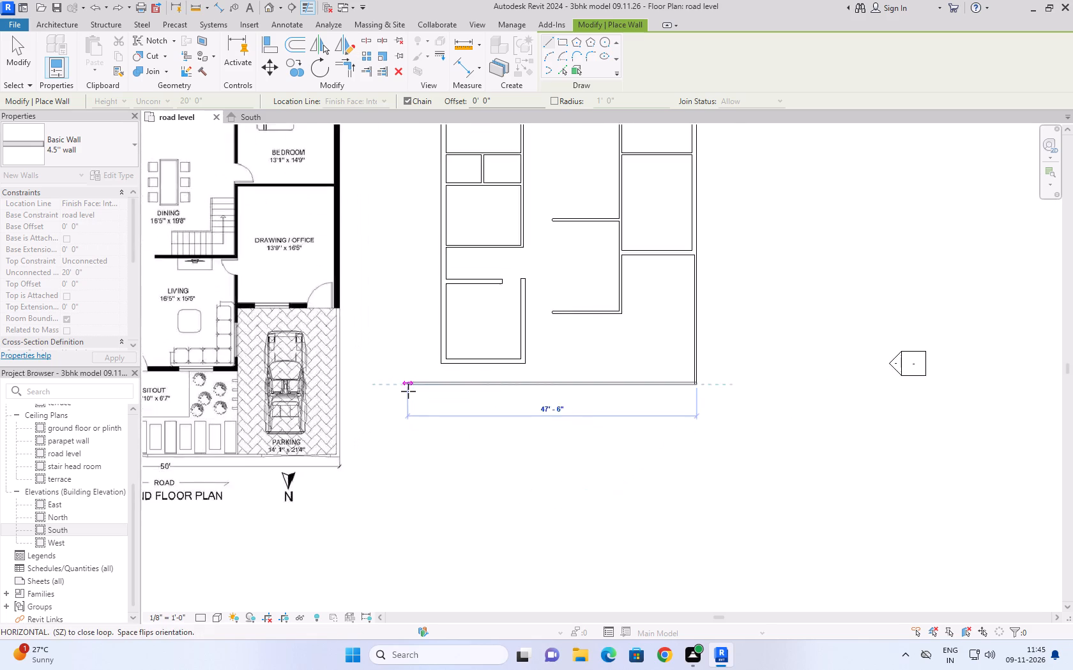
pyautogui.scroll(1, 408, 391)
pyautogui.scroll(-9, 408, 391)
pyautogui.scroll(3, 408, 391)
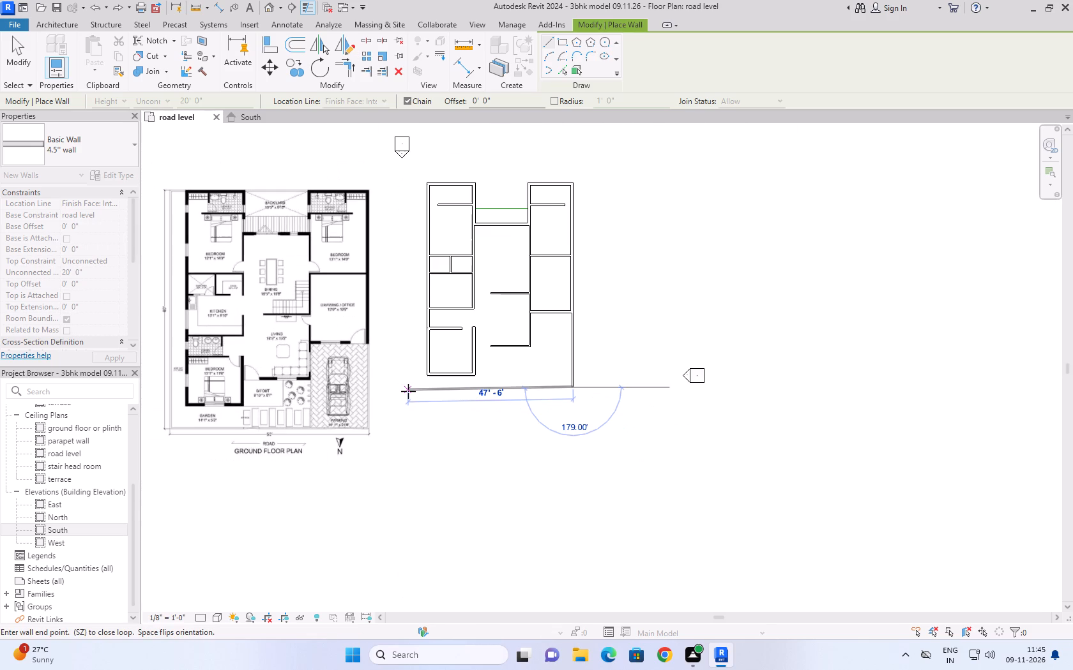
pyautogui.scroll(-8, 408, 391)
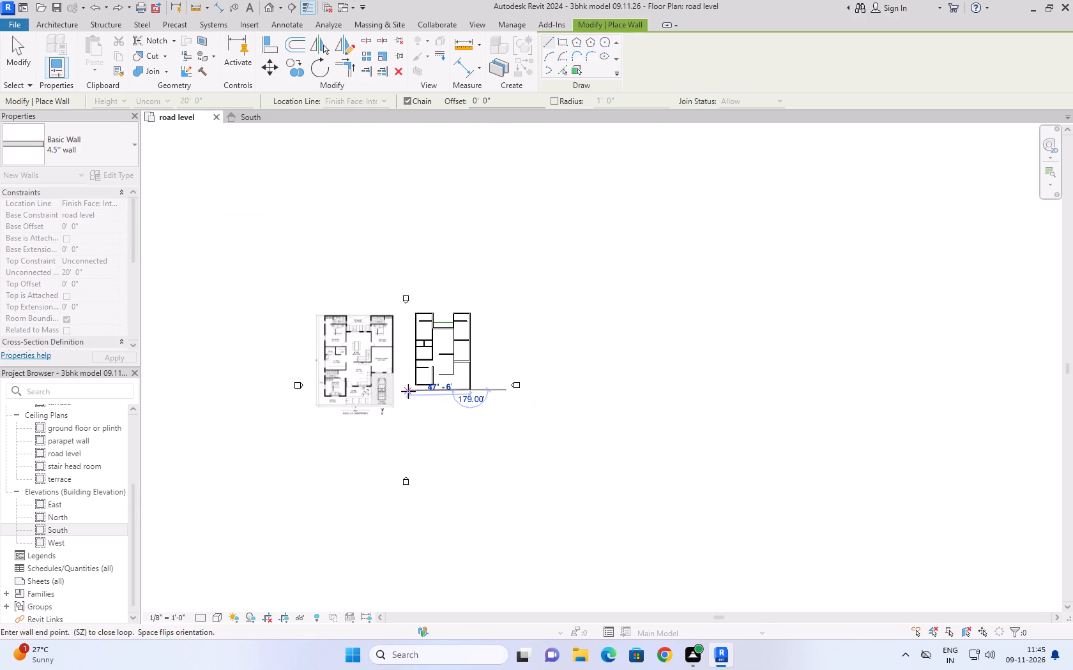
pyautogui.scroll(15, 333, 405)
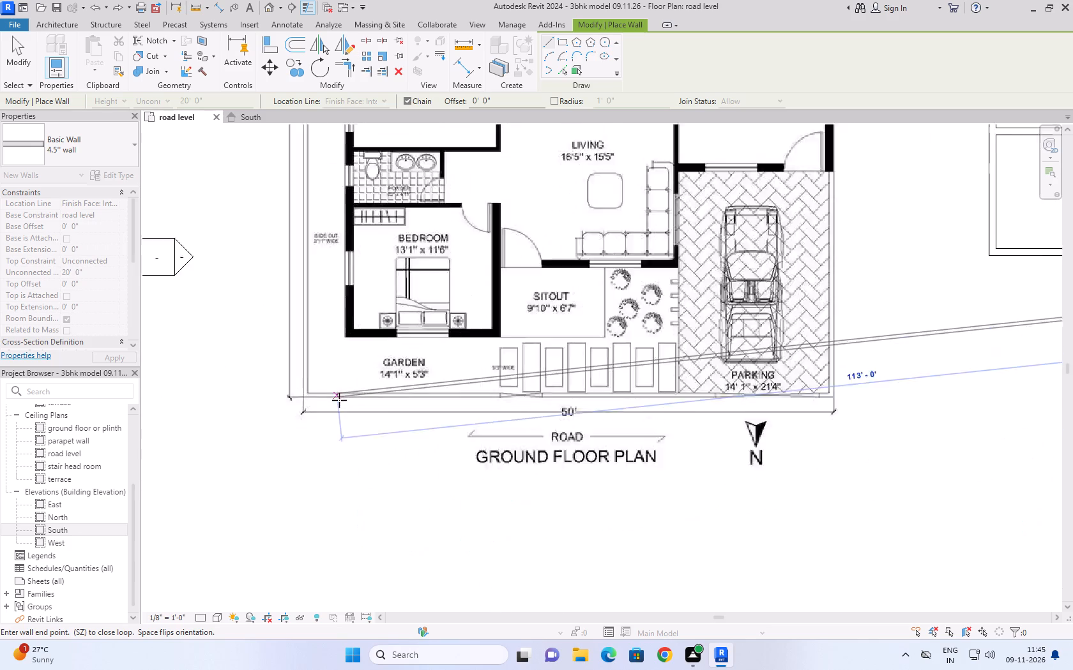
pyautogui.scroll(2, 339, 400)
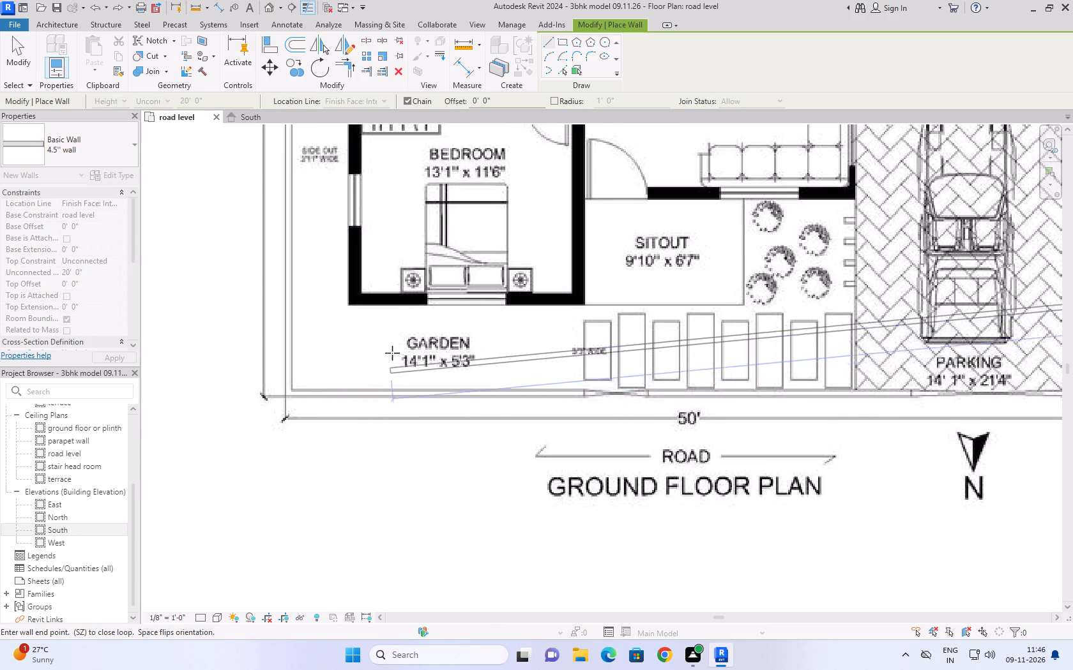
pyautogui.scroll(-5, 400, 366)
pyautogui.scroll(3, 344, 278)
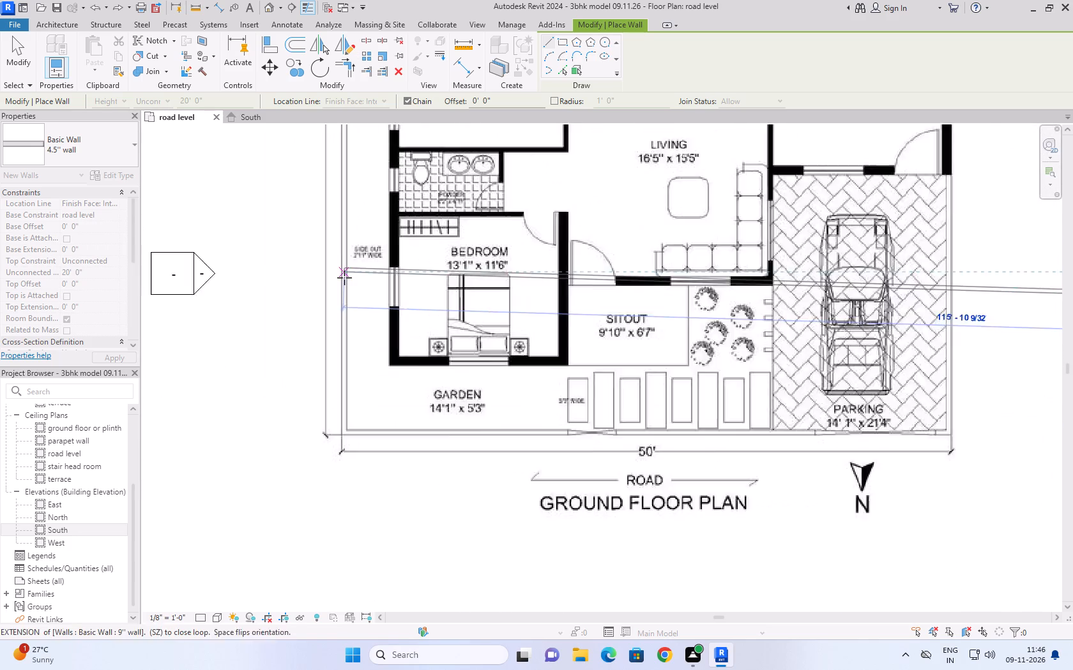
pyautogui.scroll(2, 344, 278)
pyautogui.scroll(-14, 344, 278)
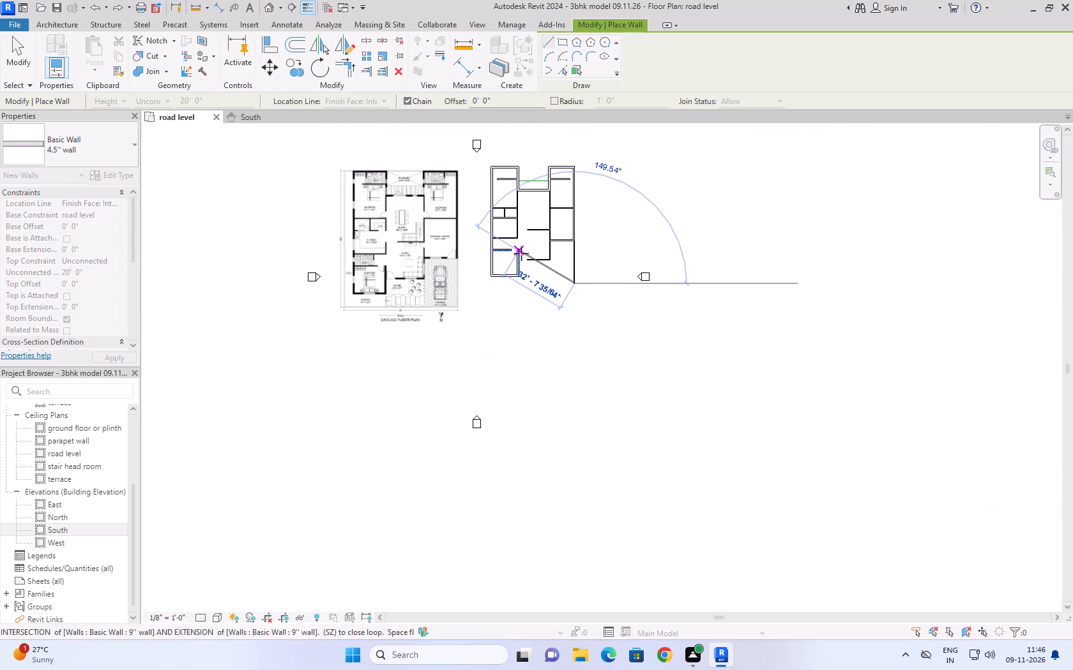
pyautogui.press('Escape')
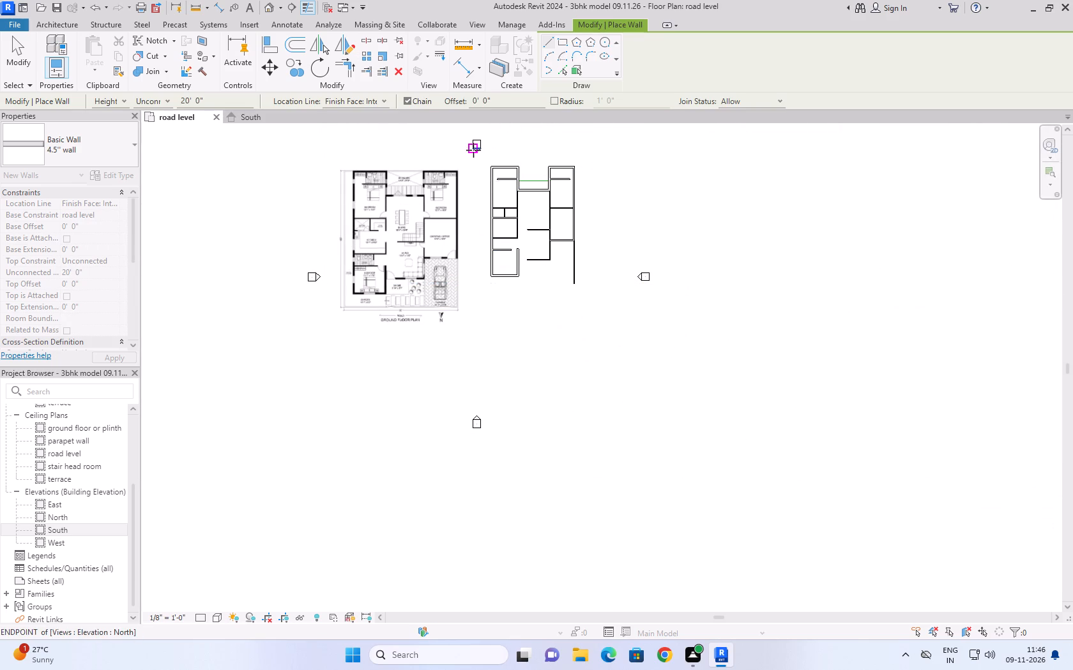
pyautogui.scroll(6, 476, 160)
pyautogui.scroll(-5, 476, 170)
pyautogui.scroll(2, 328, 184)
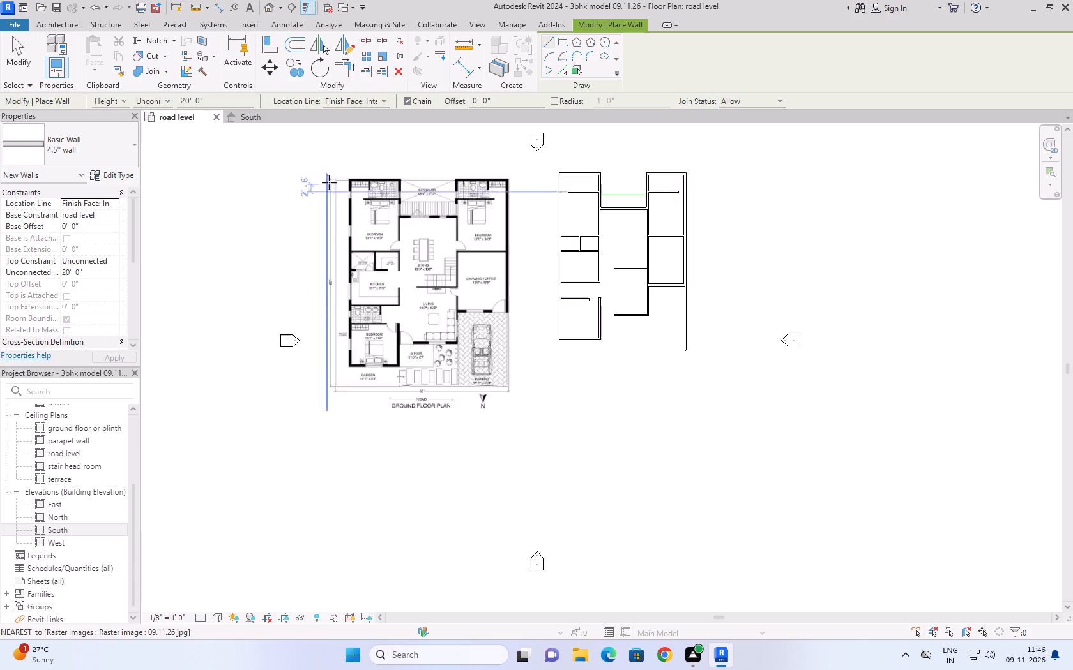
pyautogui.scroll(11, 329, 182)
pyautogui.scroll(-11, 406, 160)
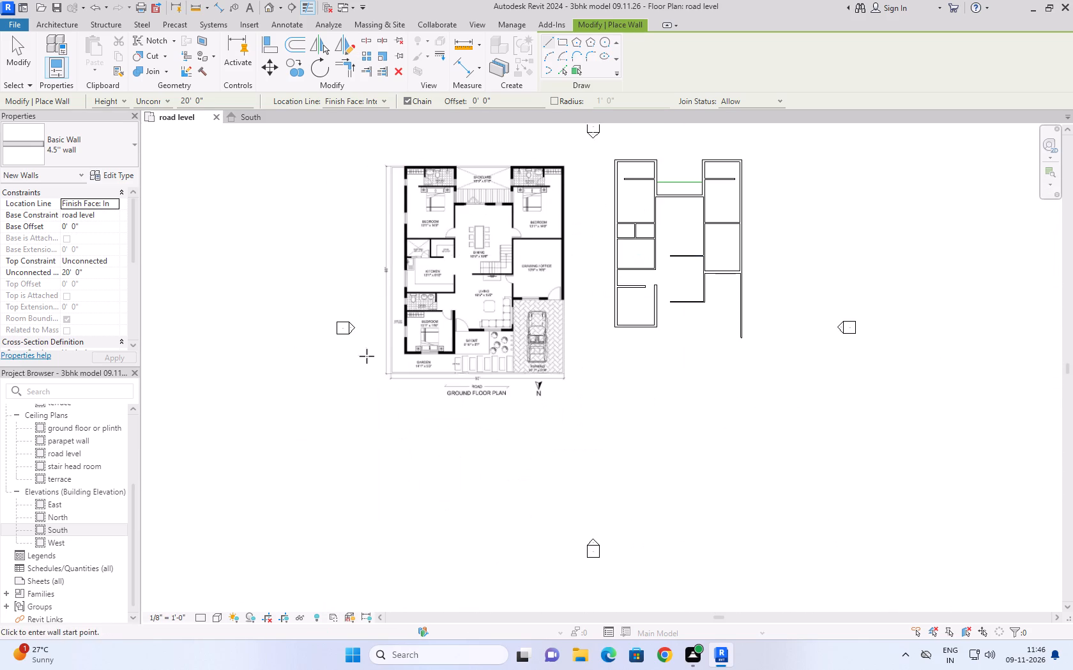
pyautogui.scroll(5, 380, 361)
pyautogui.scroll(6, 430, 278)
pyautogui.scroll(5, 359, 336)
pyautogui.scroll(-6, 432, 297)
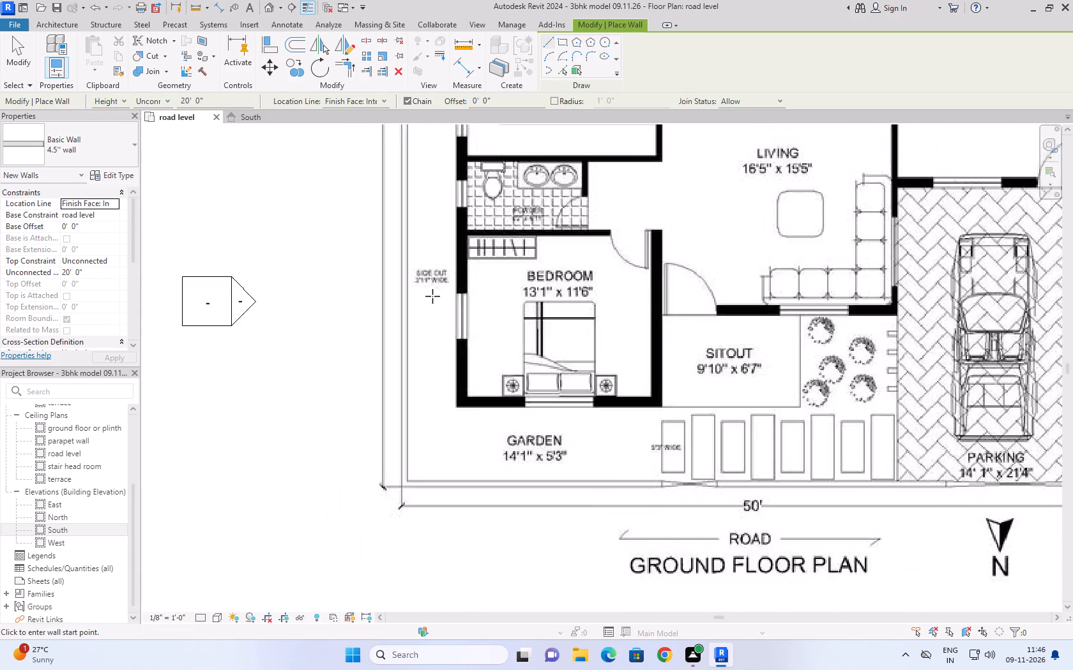
pyautogui.scroll(-9, 432, 296)
pyautogui.scroll(11, 420, 304)
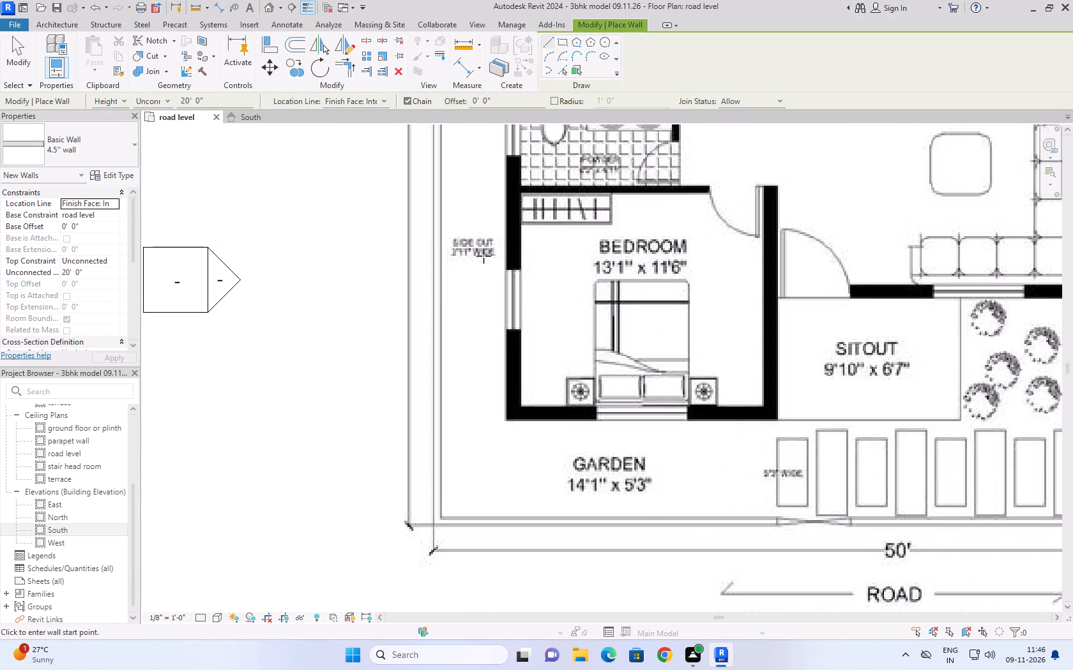
pyautogui.scroll(5, 480, 257)
pyautogui.scroll(-16, 478, 259)
pyautogui.scroll(-5, 813, 297)
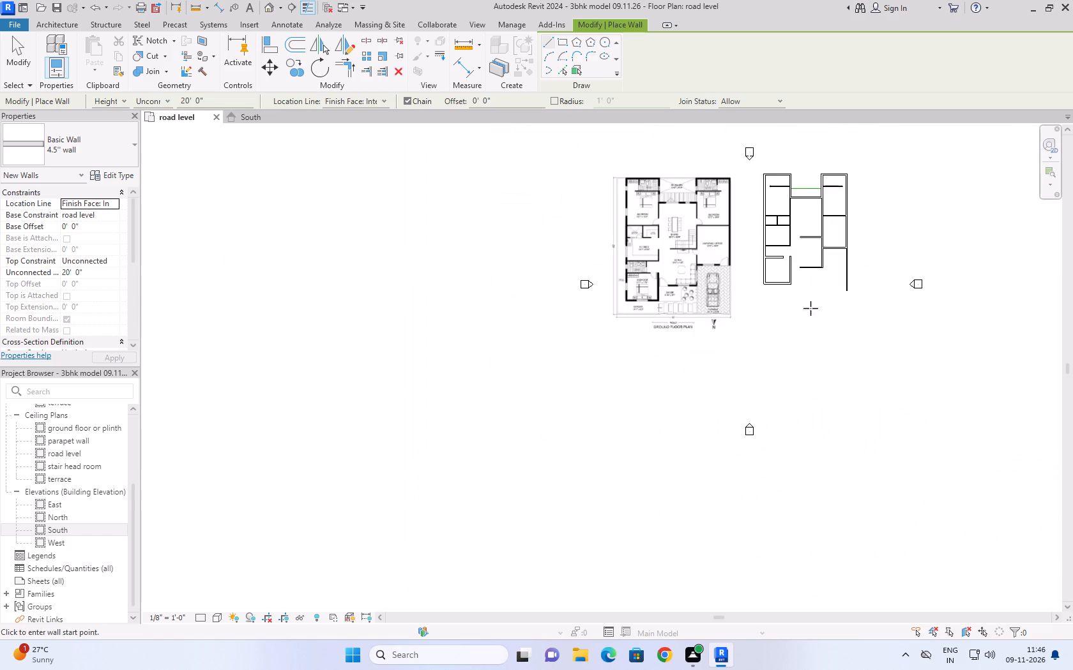
pyautogui.scroll(7, 788, 276)
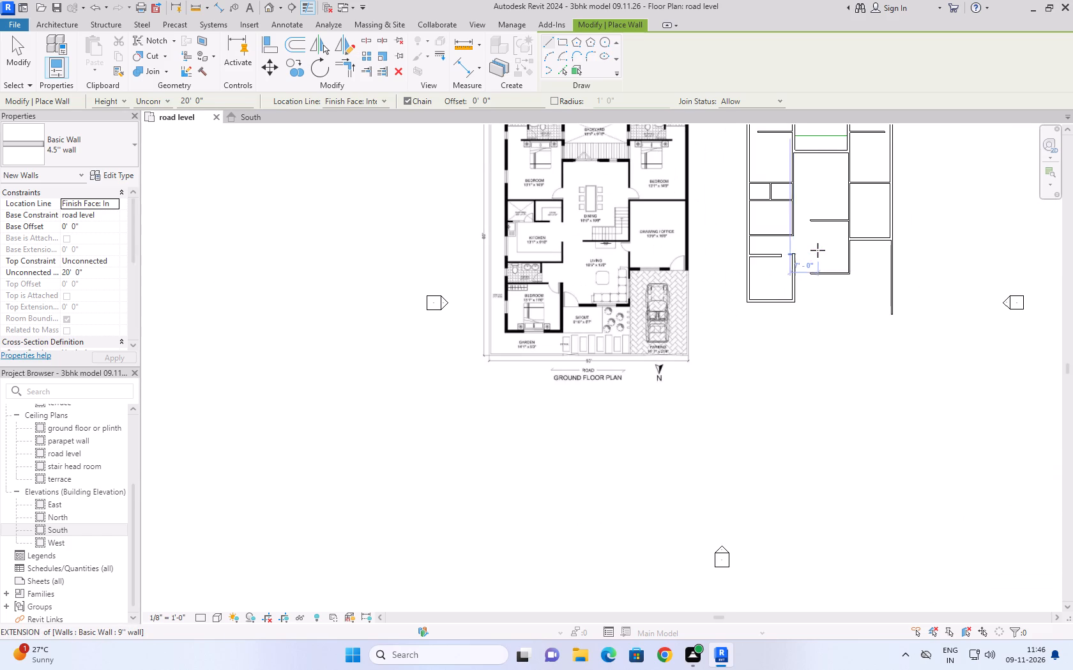
pyautogui.scroll(2, 818, 250)
pyautogui.scroll(-4, 792, 355)
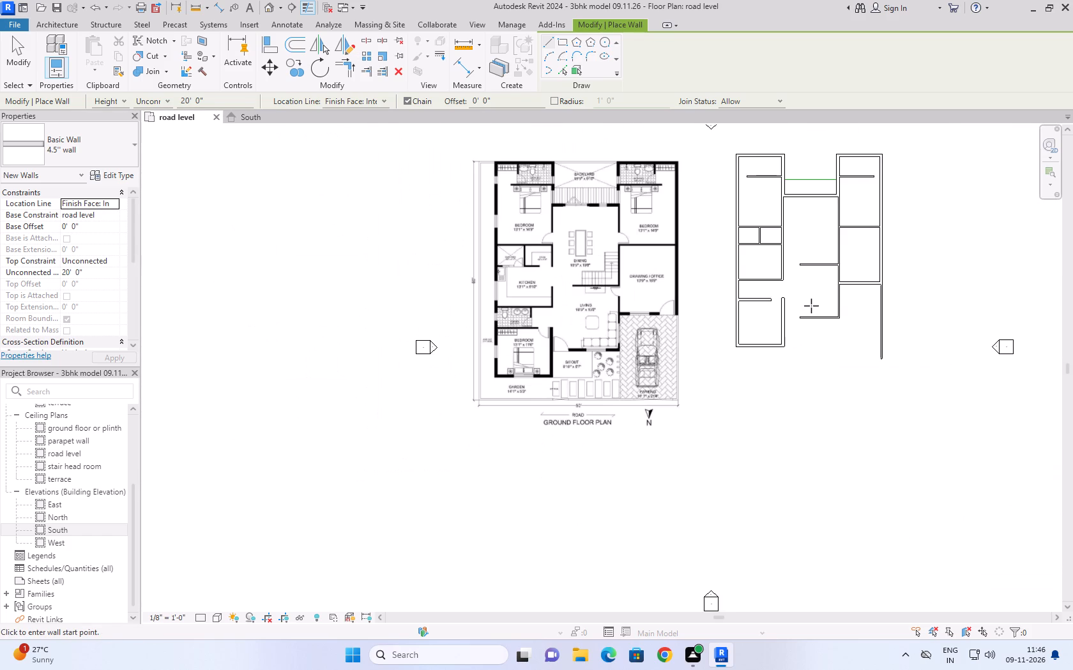
pyautogui.moveTo(810, 239); pyautogui.dragTo(782, 302, button='middle')
pyautogui.scroll(3, 605, 299)
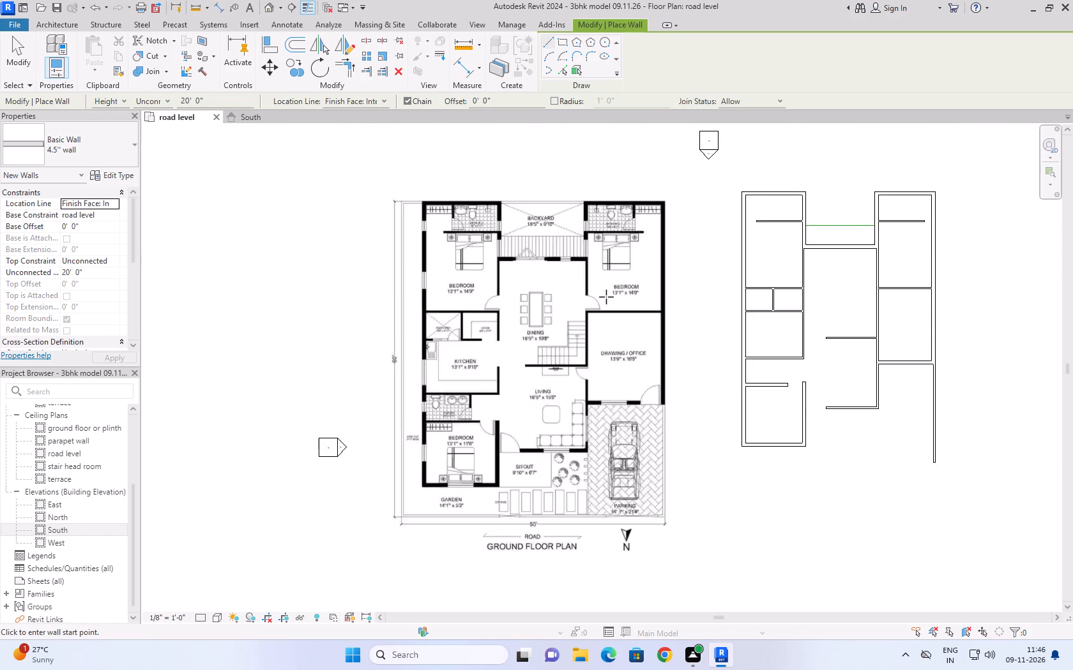
pyautogui.scroll(1, 606, 297)
pyautogui.scroll(3, 529, 345)
pyautogui.scroll(-4, 538, 322)
pyautogui.scroll(1, 462, 338)
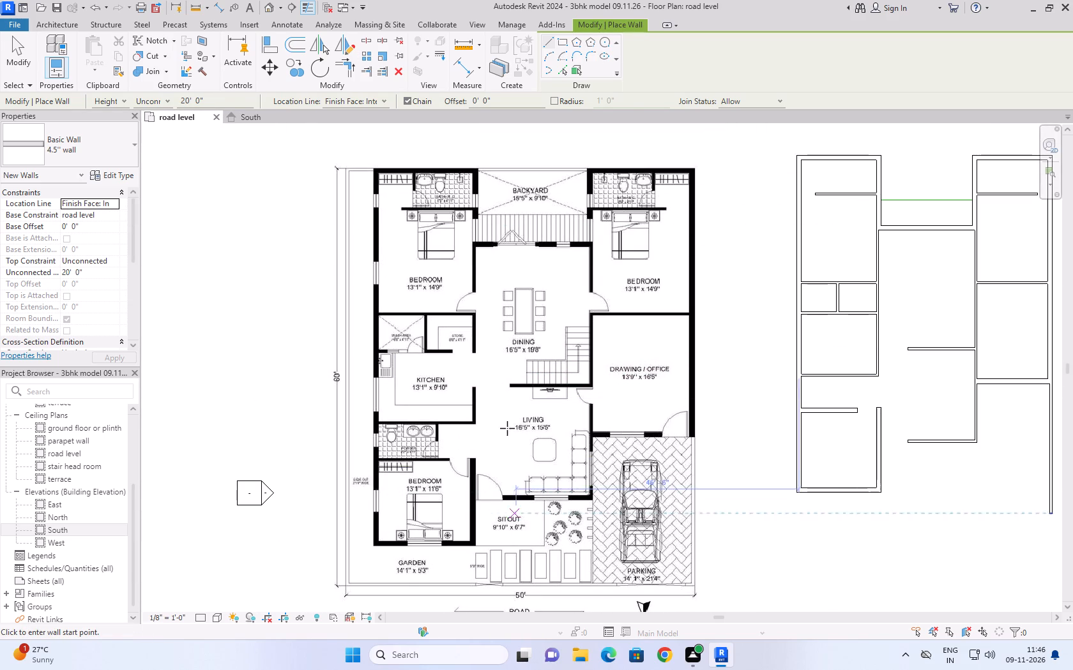
pyautogui.scroll(-4, 507, 396)
pyautogui.scroll(4, 443, 541)
pyautogui.scroll(-4, 549, 344)
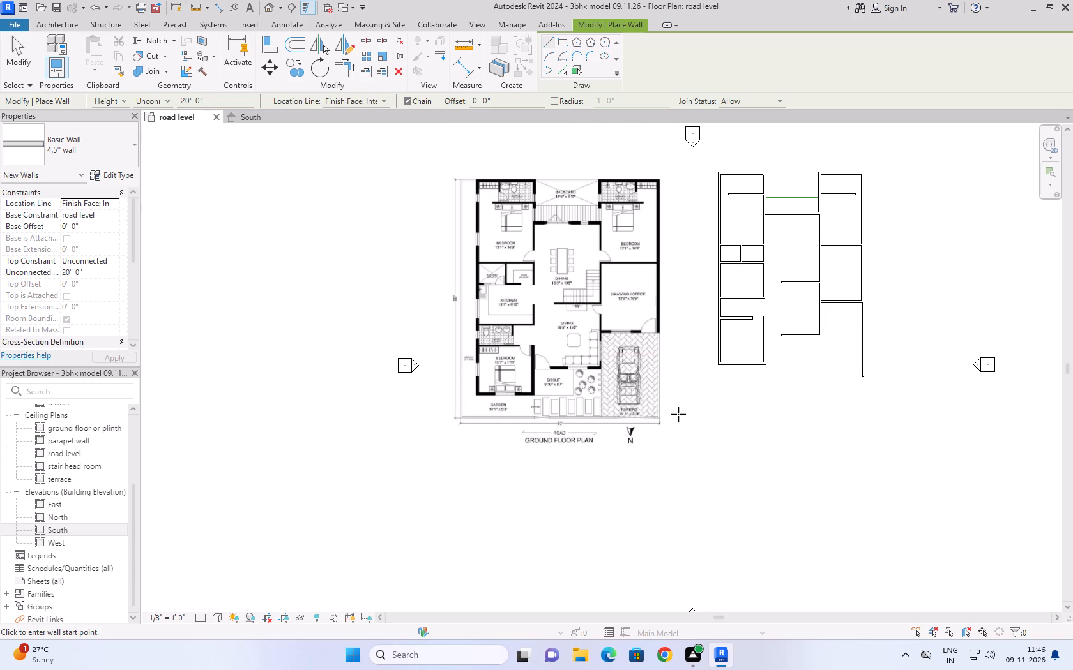
pyautogui.scroll(2, 551, 438)
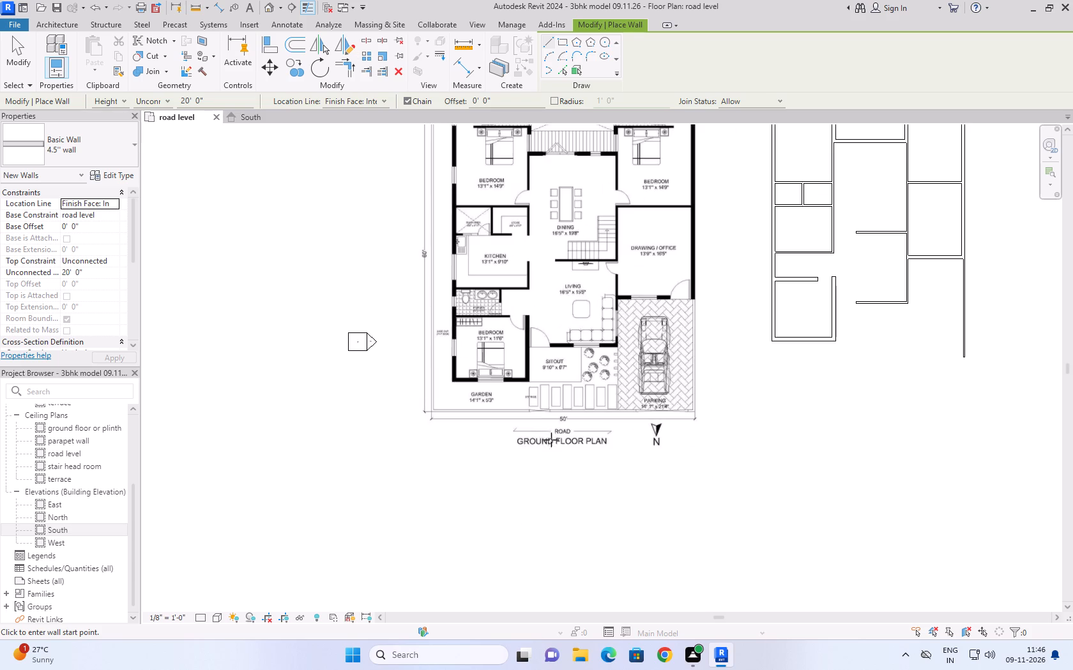
pyautogui.scroll(-4, 552, 444)
pyautogui.scroll(9, 570, 457)
pyautogui.scroll(-4, 564, 426)
pyautogui.scroll(4, 551, 414)
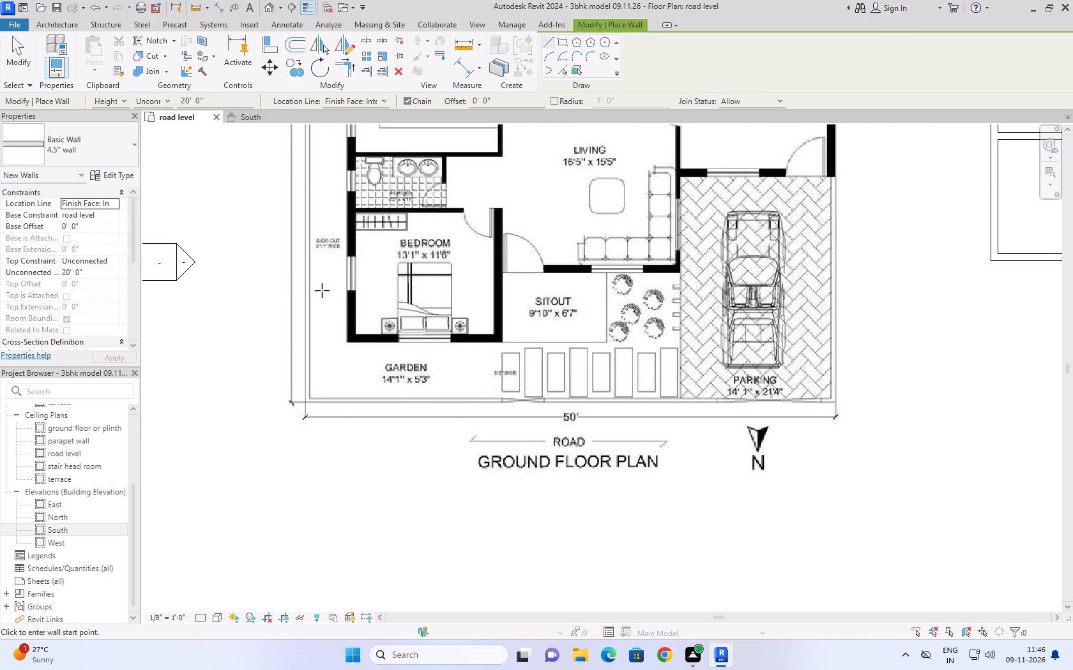
pyautogui.scroll(-3, 408, 402)
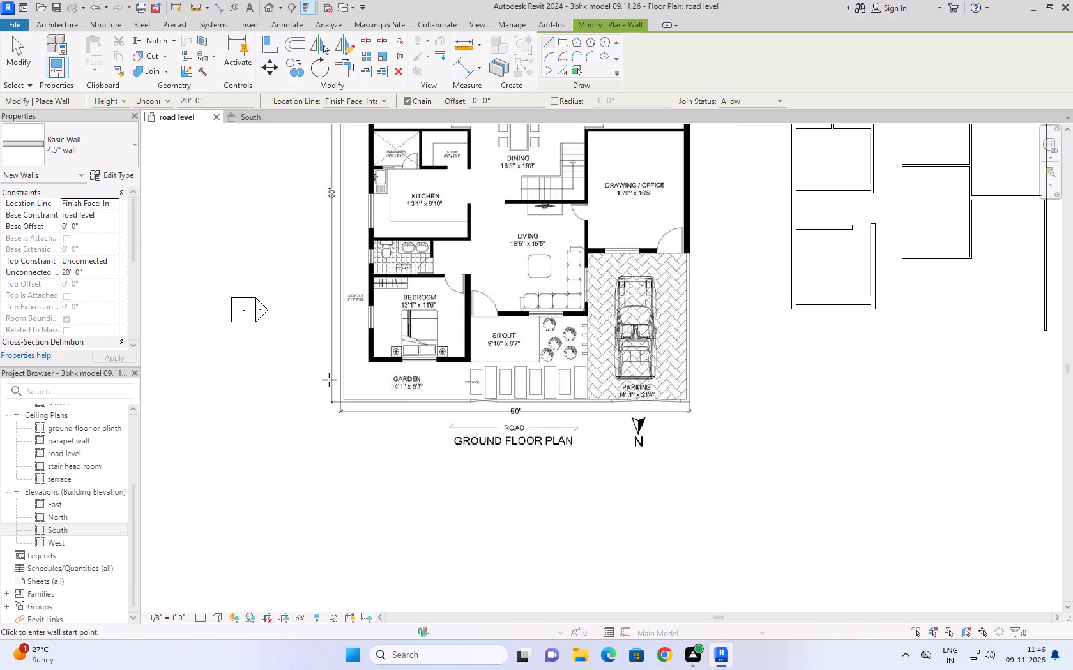
pyautogui.scroll(3, 347, 286)
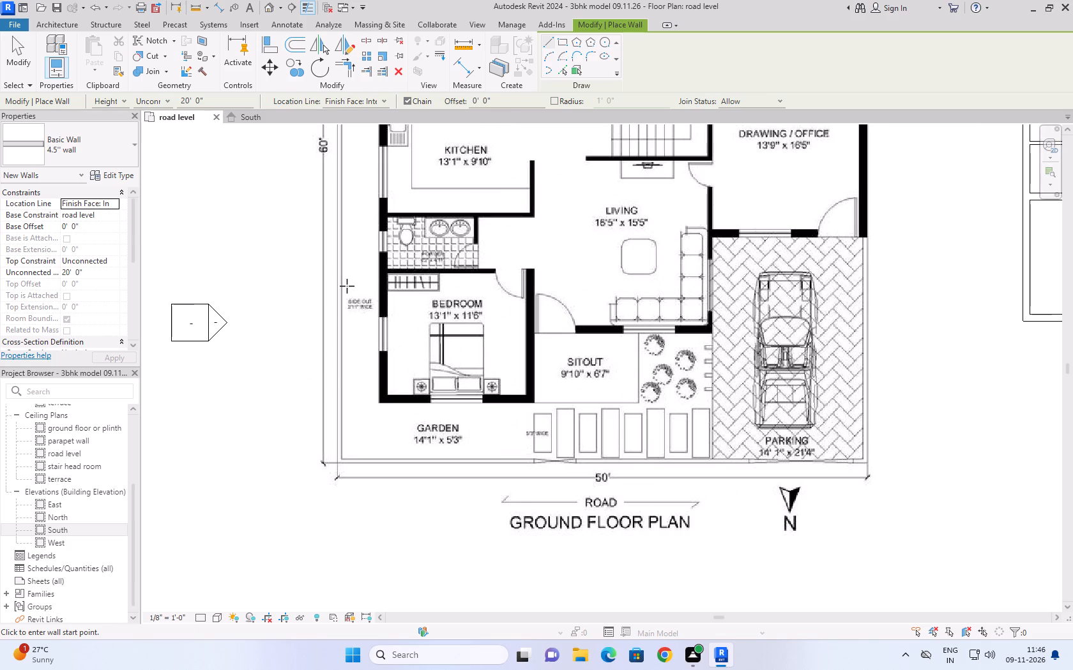
pyautogui.scroll(-5, 347, 347)
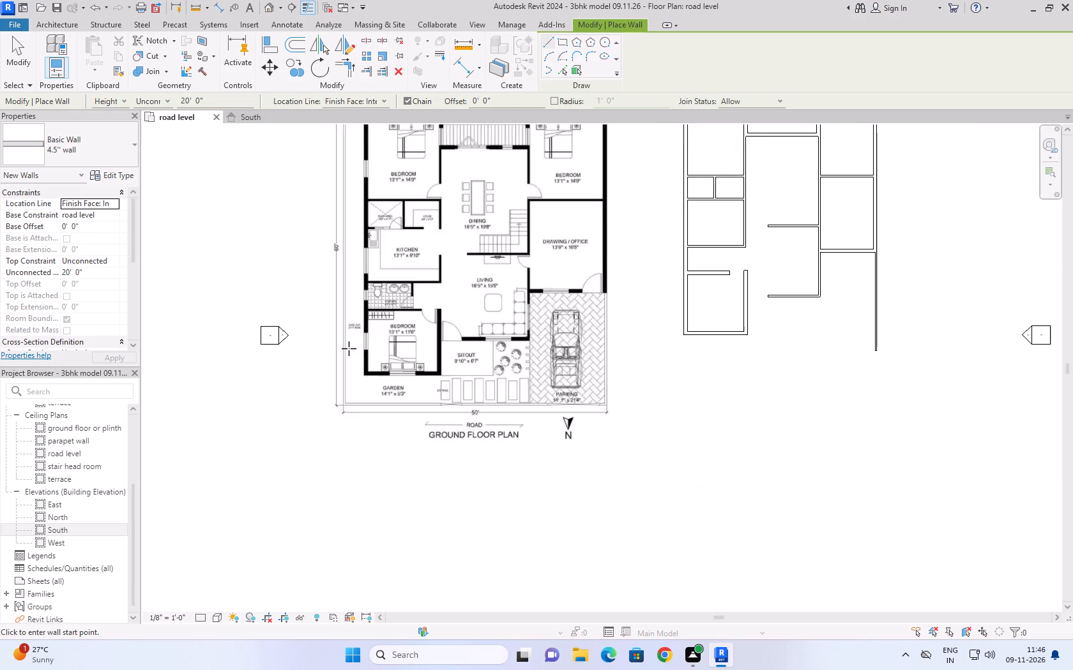
pyautogui.scroll(11, 343, 339)
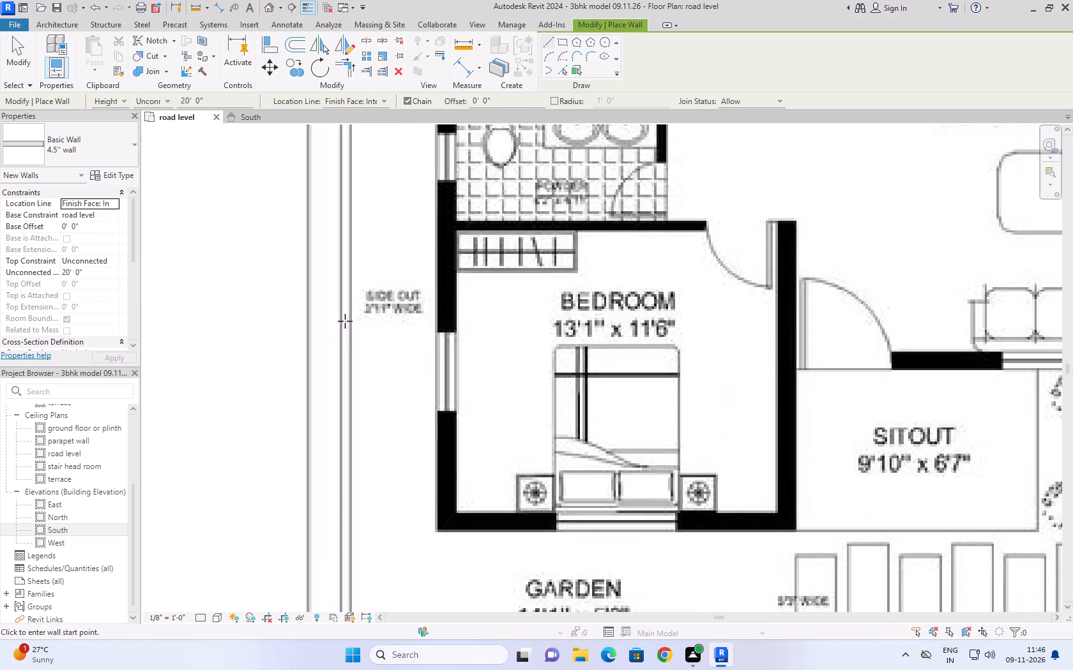
pyautogui.scroll(-8, 345, 321)
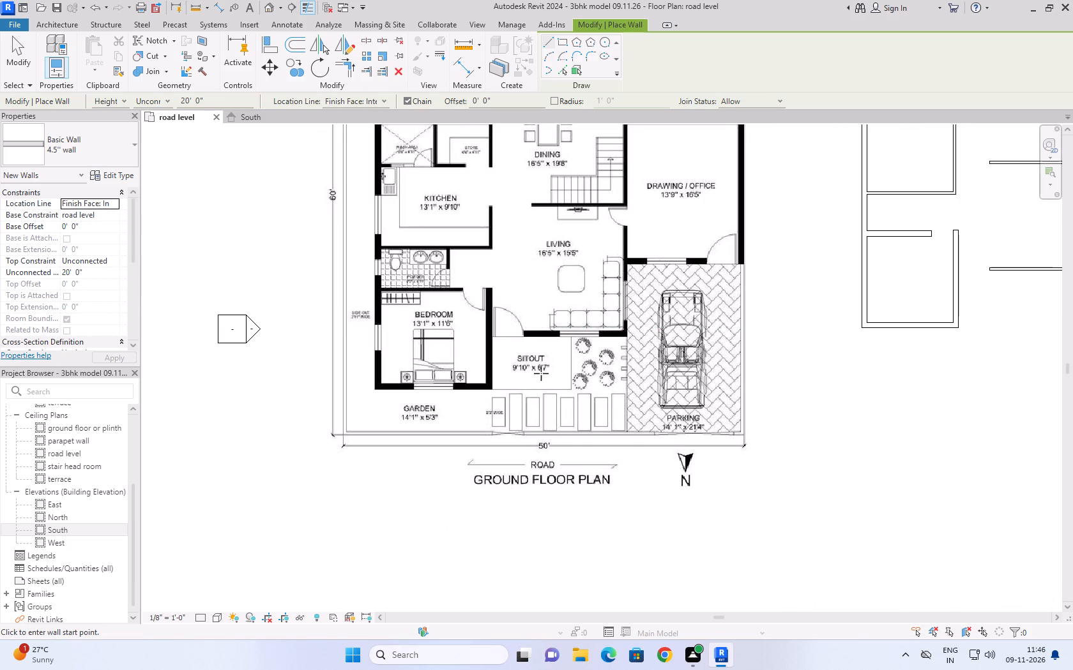
pyautogui.scroll(-8, 750, 344)
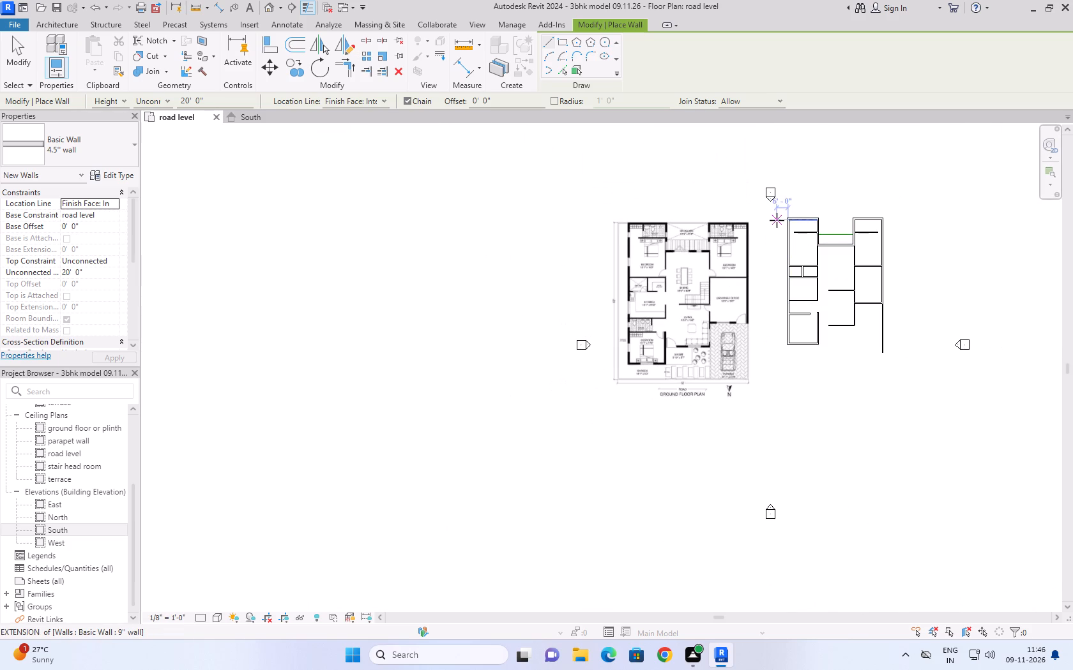
# Draw a 3' long horizontal 4.5'' wall outward from the house's upper-left corner, in line with the top bedroom wall, for the side out.
pyautogui.scroll(9, 777, 220)
pyautogui.click(815, 212)
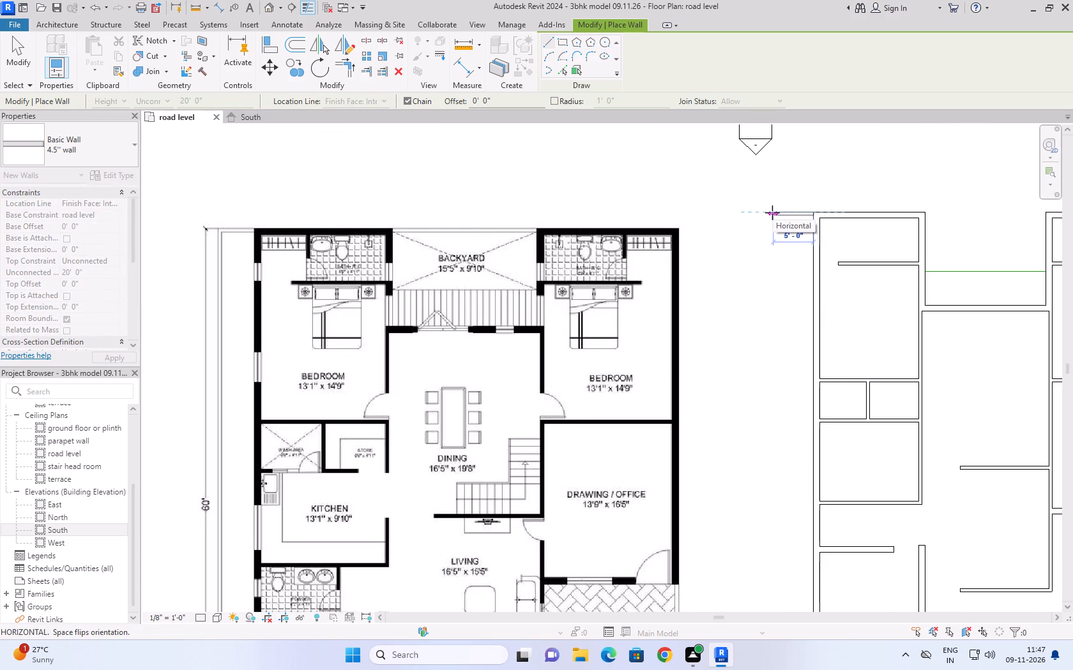
pyautogui.write("3'")
pyautogui.press('Return')
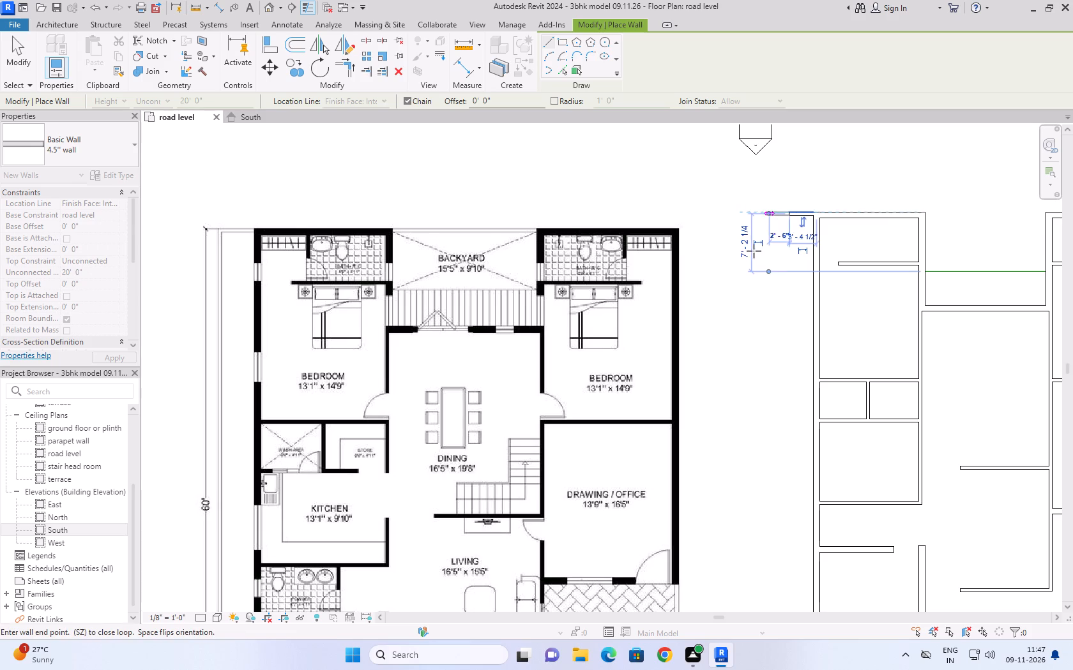
# Continue with a vertical 4.5'' boundary wall about 60' long, straight down past the lower bedroom to the garden's front edge.
pyautogui.scroll(-8, 772, 393)
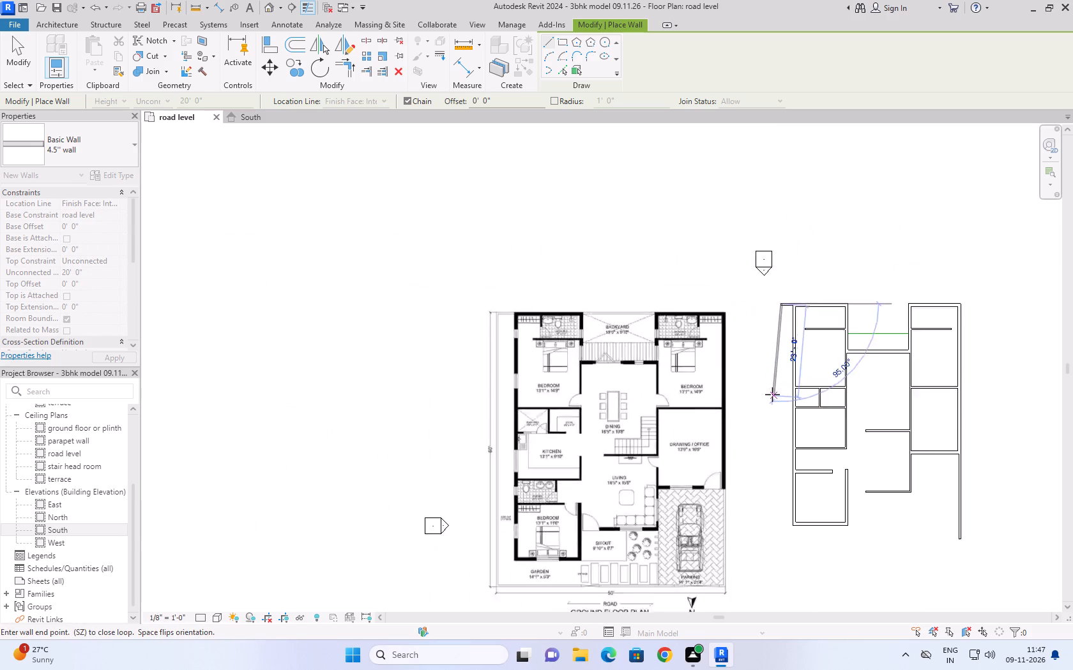
pyautogui.scroll(-1, 772, 394)
pyautogui.scroll(9, 773, 498)
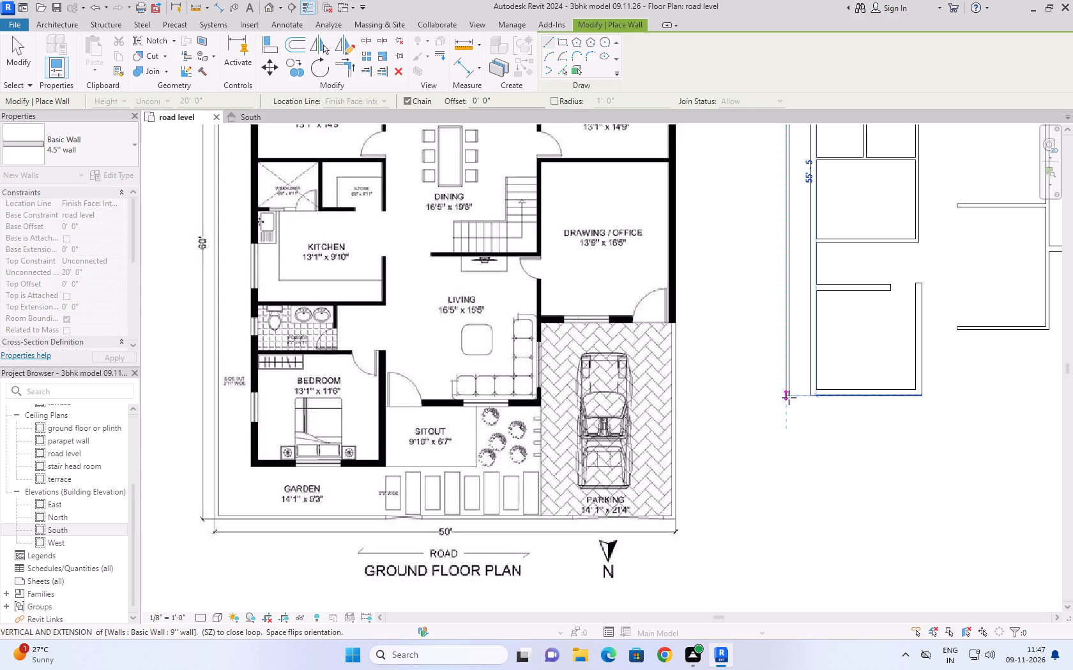
pyautogui.click(789, 433)
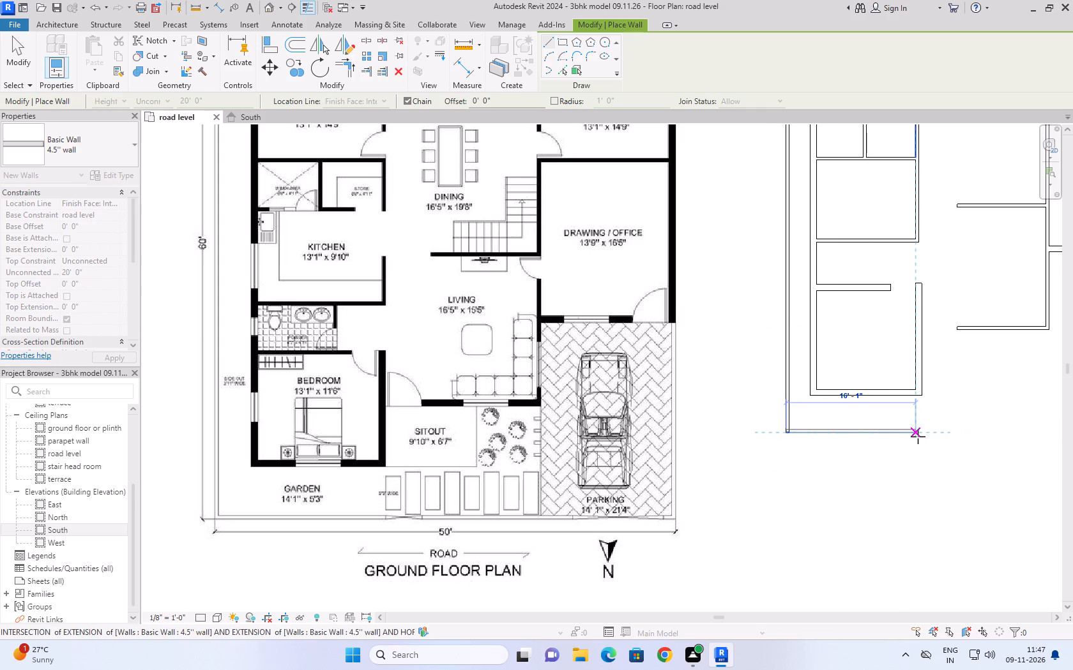
# Continue the 4.5'' wall horizontally along the garden front with a 13'1'' segment and a 3' segment, ending near the lower bedroom's right wall.
pyautogui.write("13'1")
pyautogui.write("''")
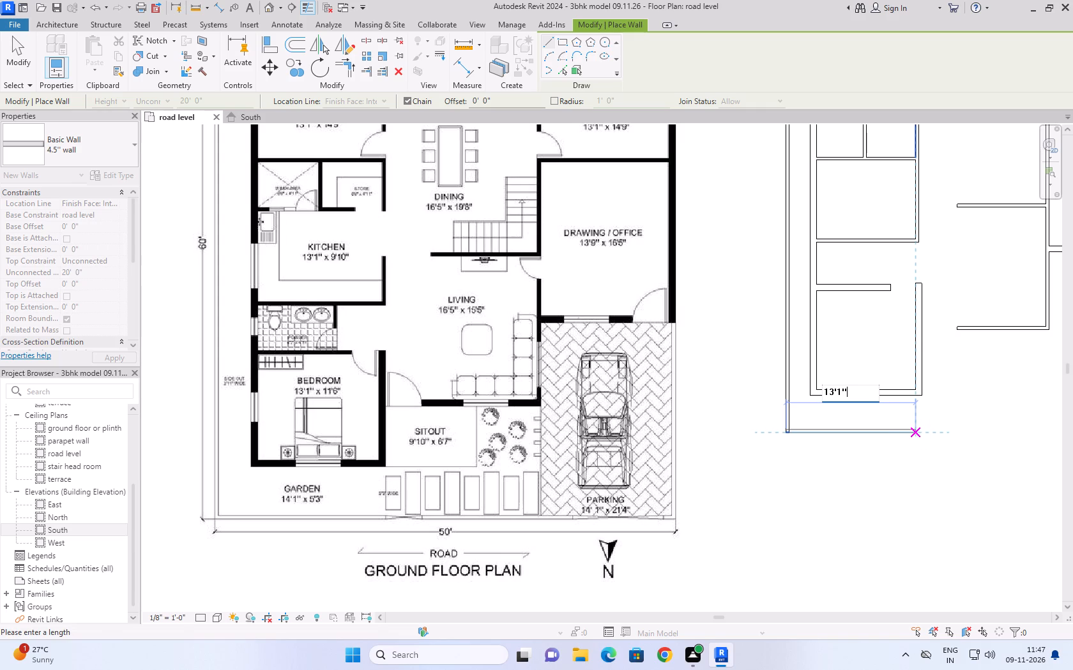
pyautogui.press('Return')
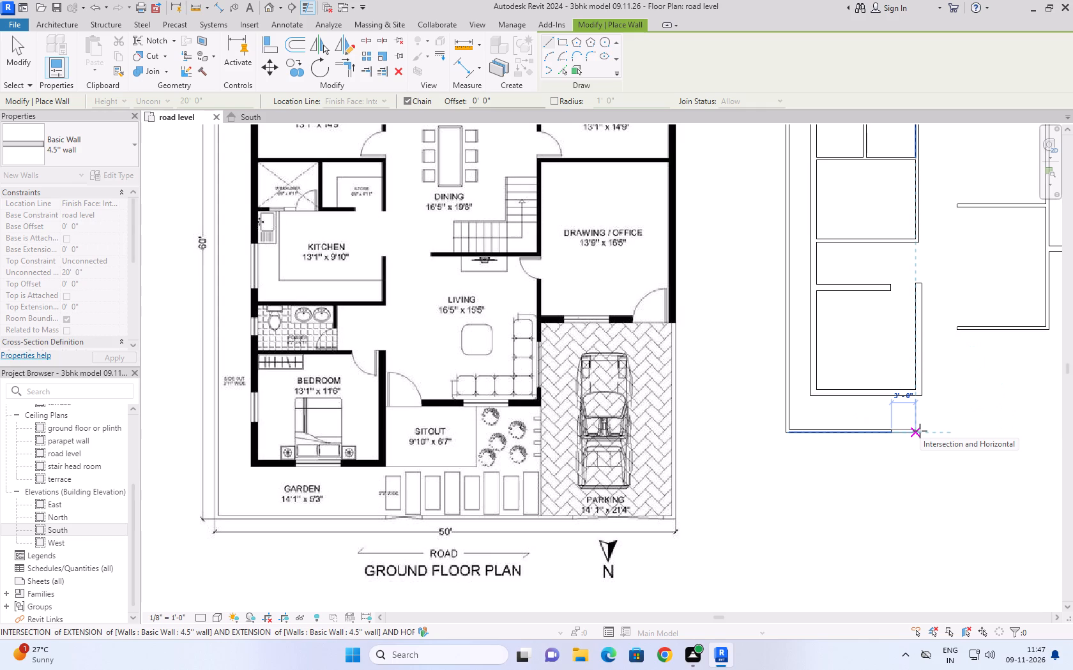
pyautogui.press('3')
pyautogui.press("'")
pyautogui.press('Return')
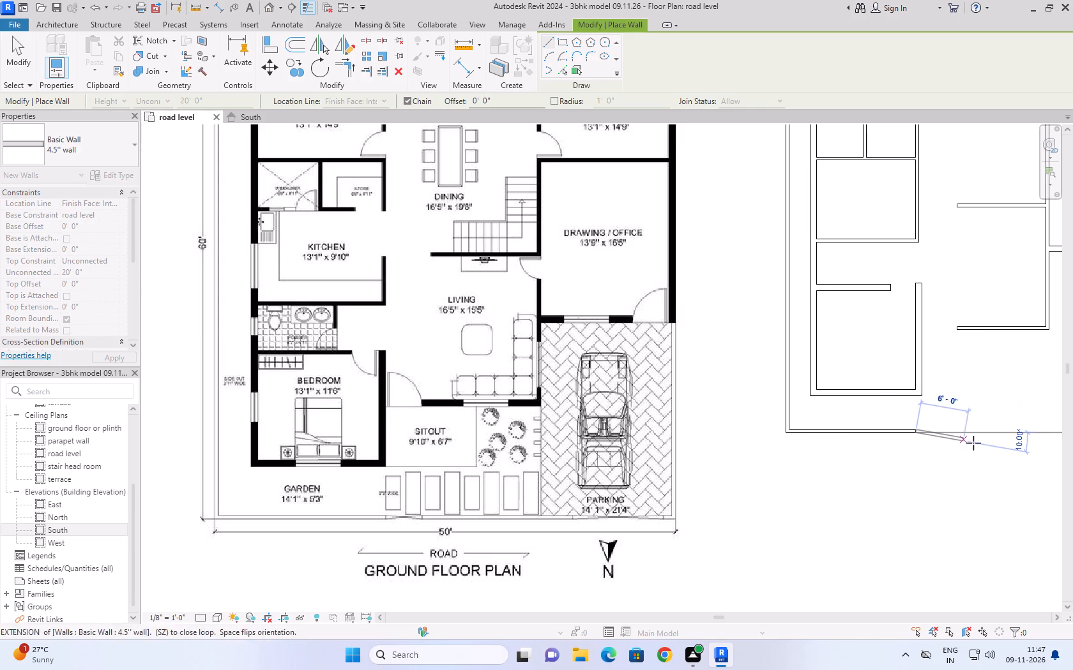
# Restart the front boundary at the 3' segment's end and draw a horizontal 4.5'' wall about 28'10.5'' long, in line with the parking wall.
pyautogui.press('Escape')
pyautogui.scroll(-3, 884, 477)
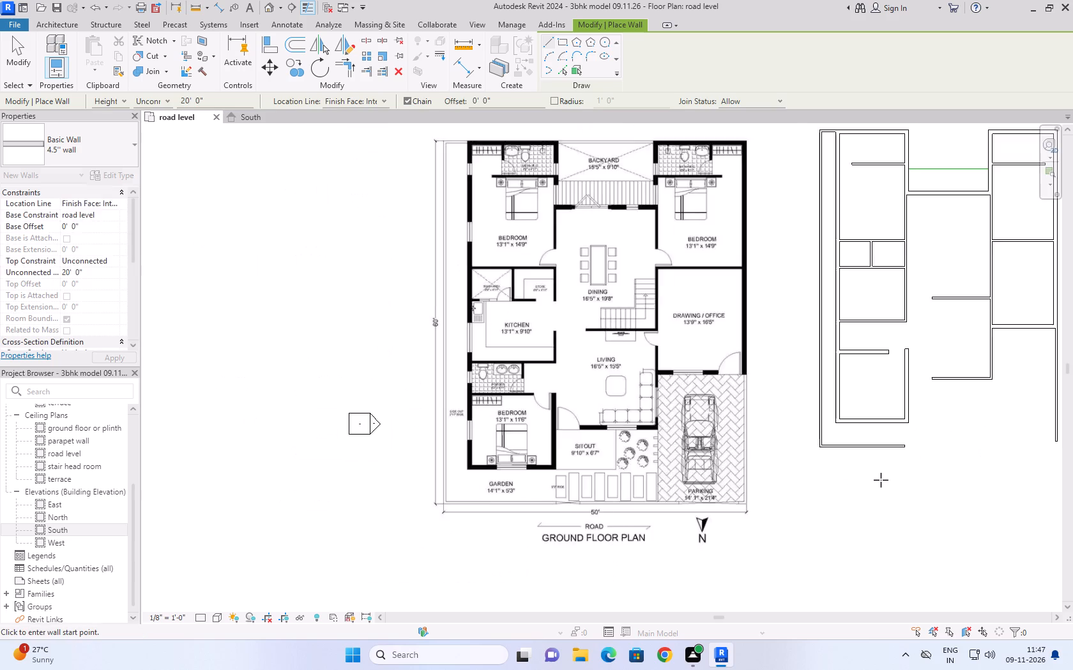
pyautogui.scroll(-1, 881, 480)
pyautogui.scroll(4, 892, 482)
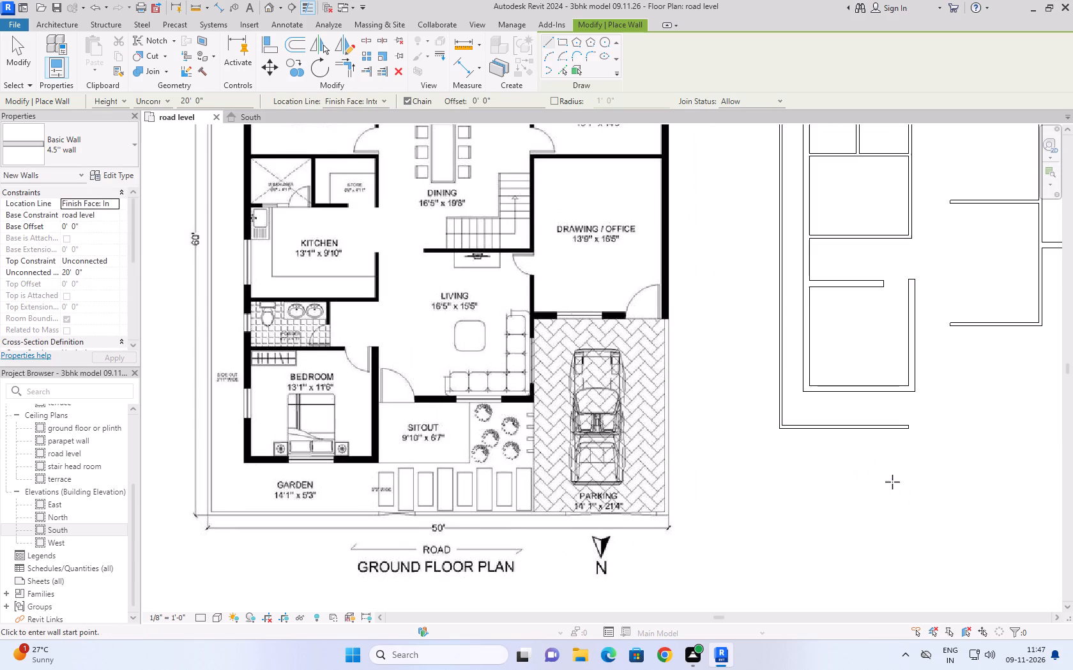
pyautogui.click(909, 426)
pyautogui.press('space')
pyautogui.scroll(-7, 969, 422)
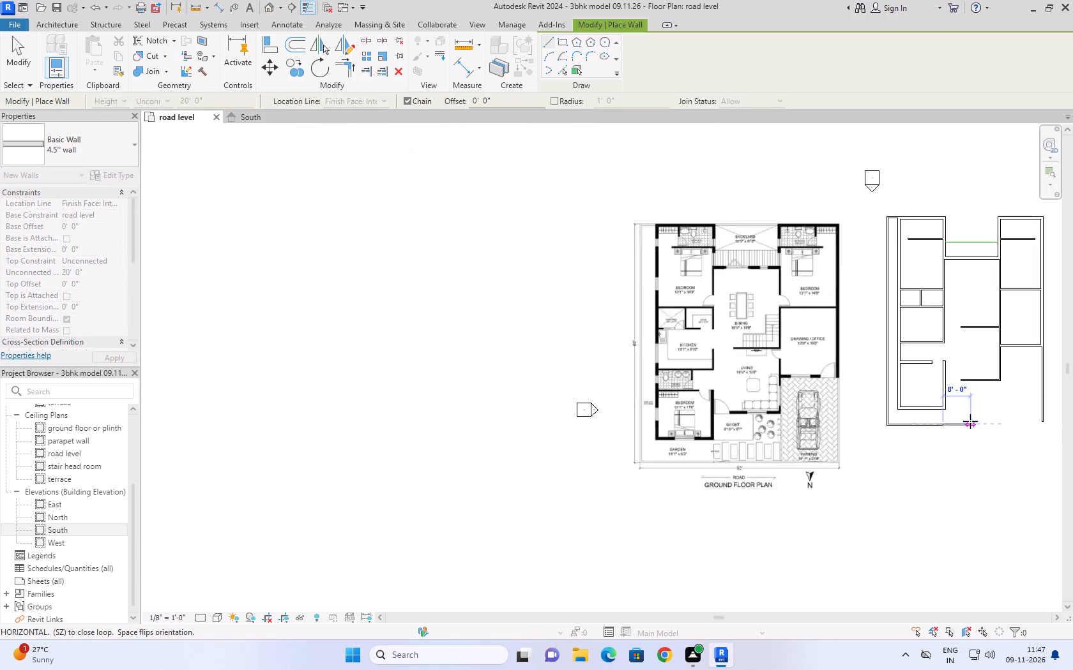
pyautogui.scroll(-3, 970, 421)
pyautogui.scroll(11, 1023, 426)
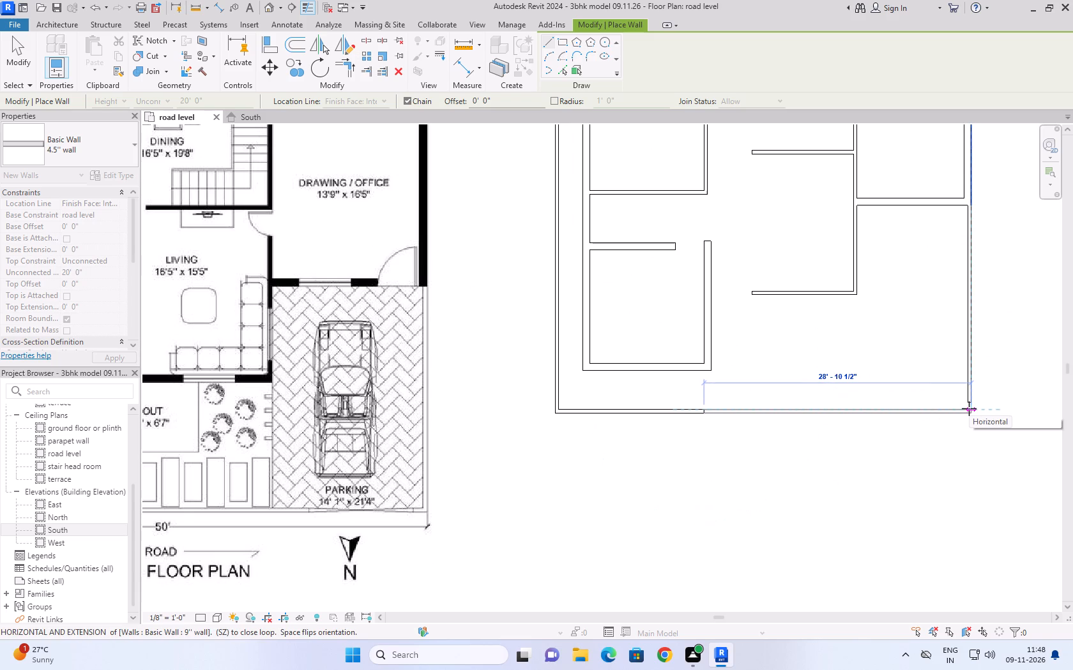
pyautogui.scroll(9, 973, 408)
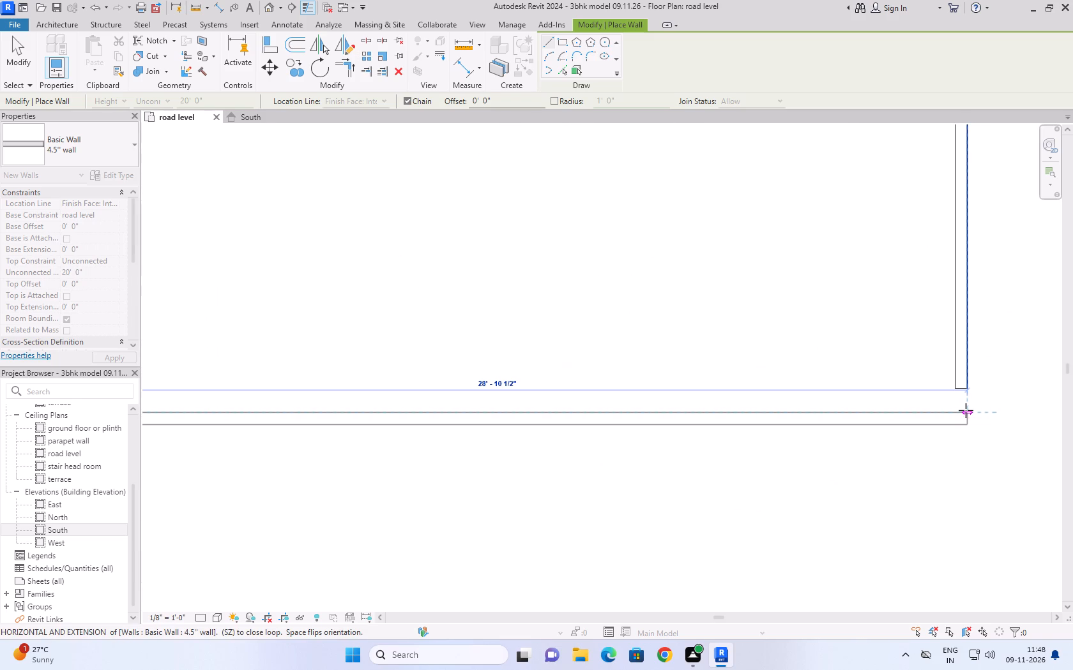
pyautogui.click(966, 410)
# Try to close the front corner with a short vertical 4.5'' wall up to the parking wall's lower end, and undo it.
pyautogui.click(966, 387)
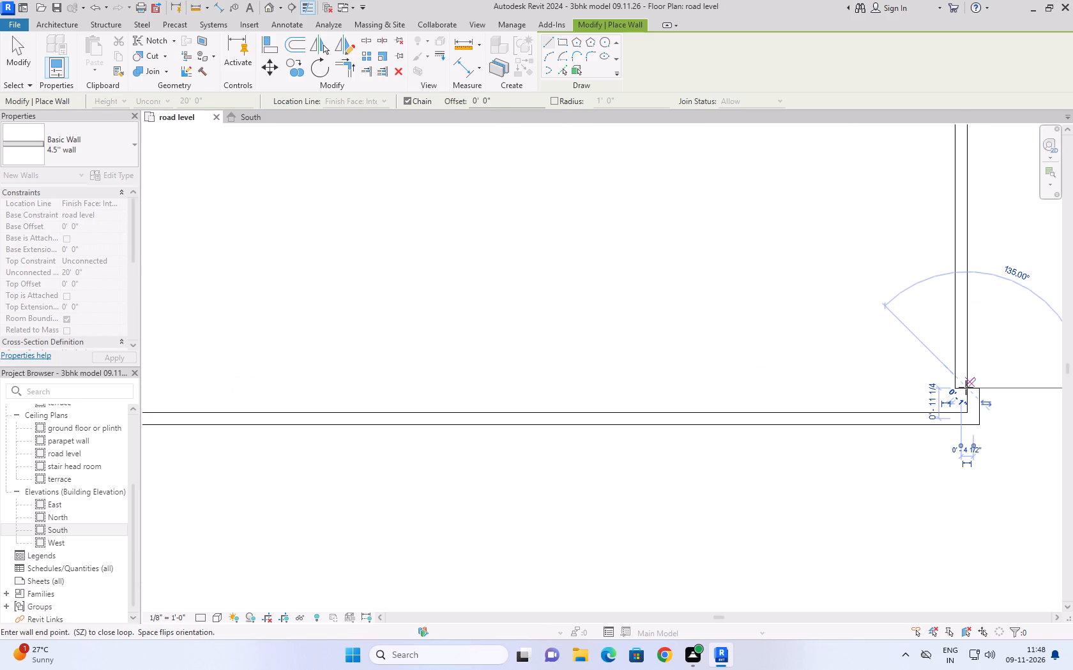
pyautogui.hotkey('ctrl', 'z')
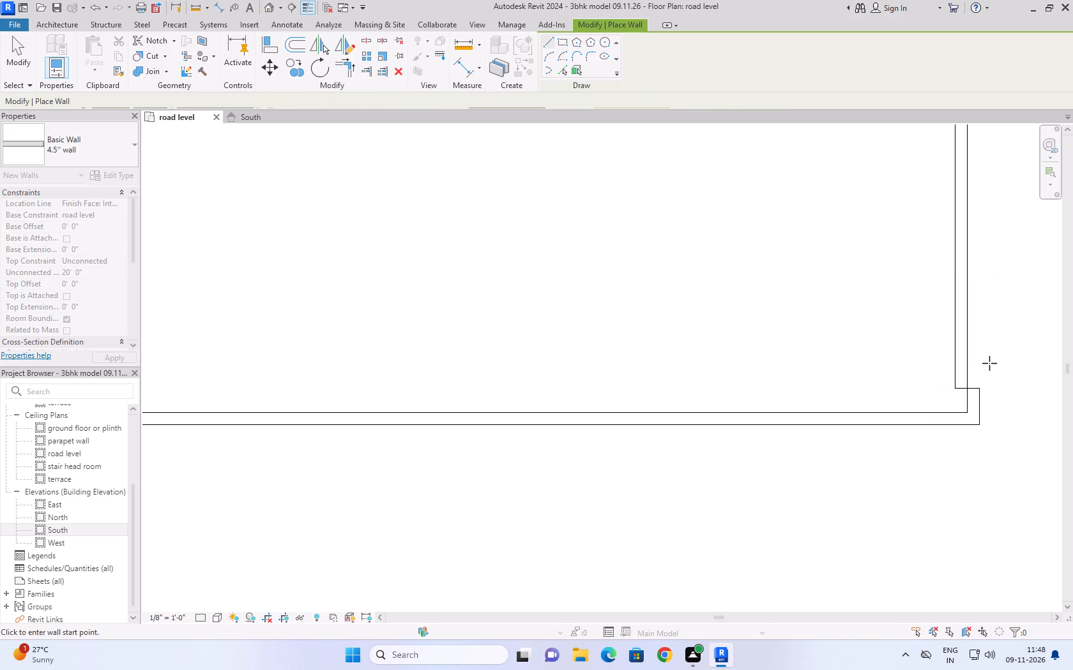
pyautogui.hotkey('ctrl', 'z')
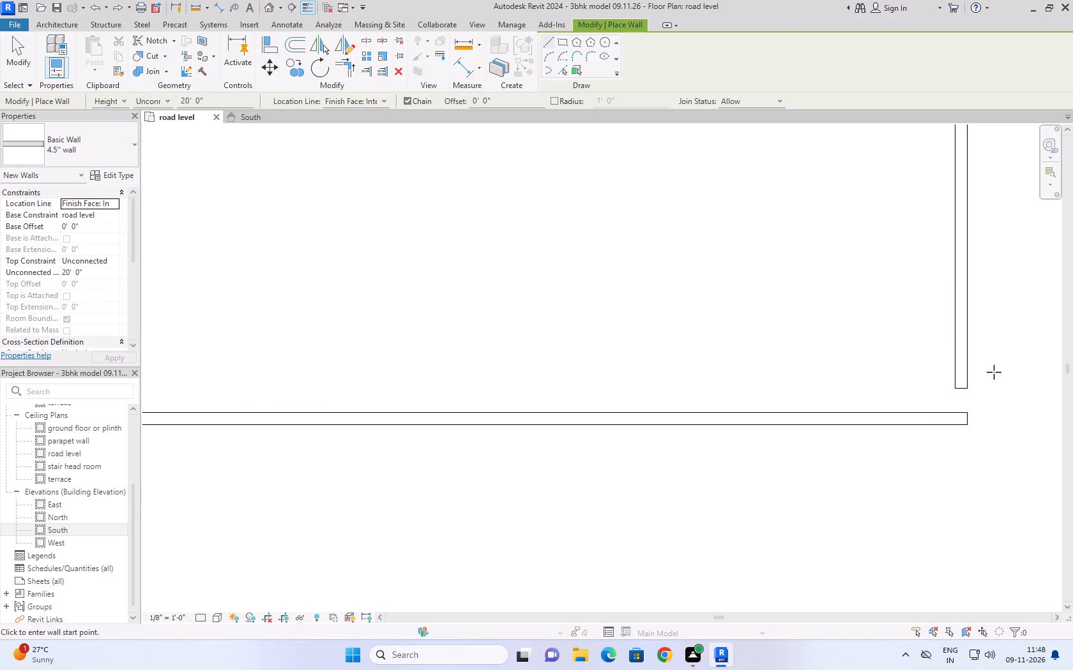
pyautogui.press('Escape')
# Extend the parking side wall's lower end to meet the front boundary wall at the plot corner.
pyautogui.click(965, 378)
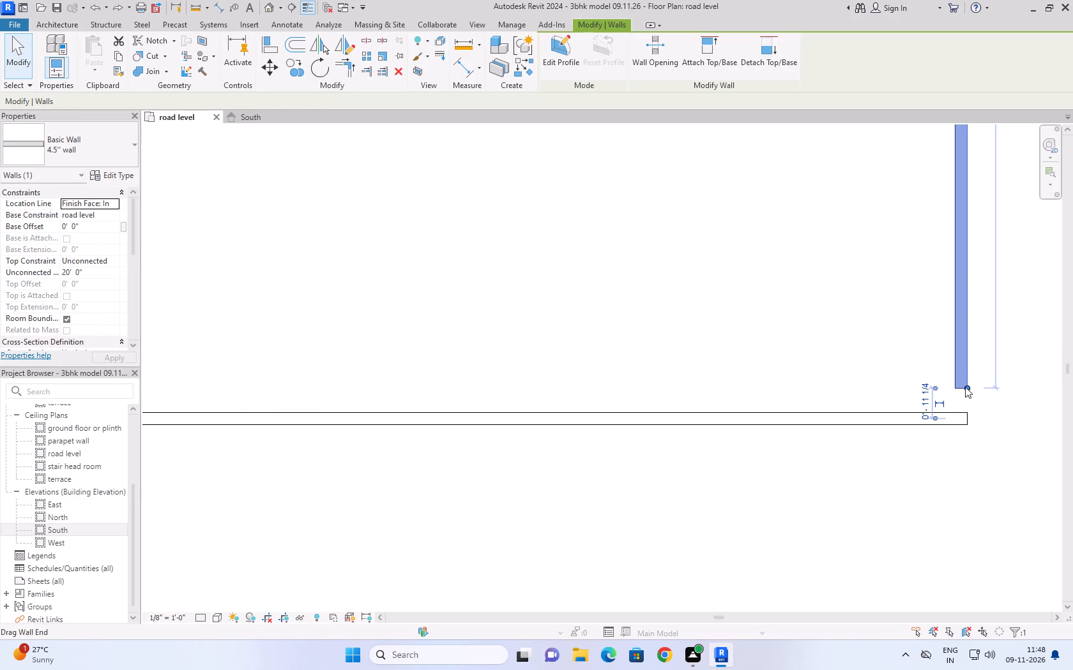
pyautogui.moveTo(968, 387); pyautogui.dragTo(968, 413)
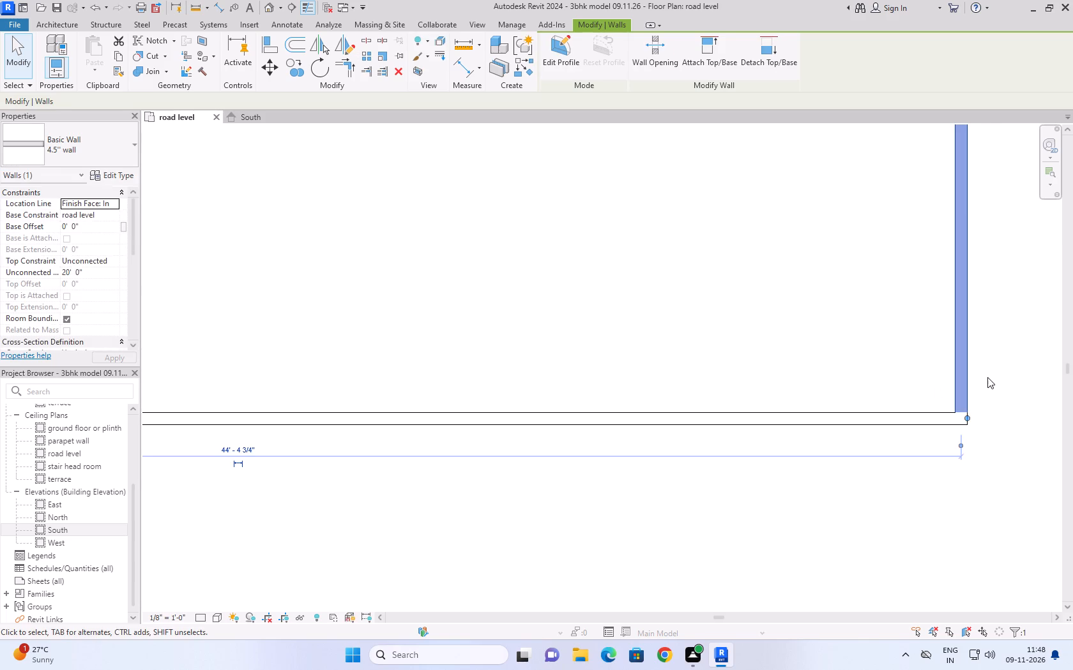
pyautogui.scroll(-4, 989, 375)
pyautogui.press('Escape')
pyautogui.scroll(-9, 989, 375)
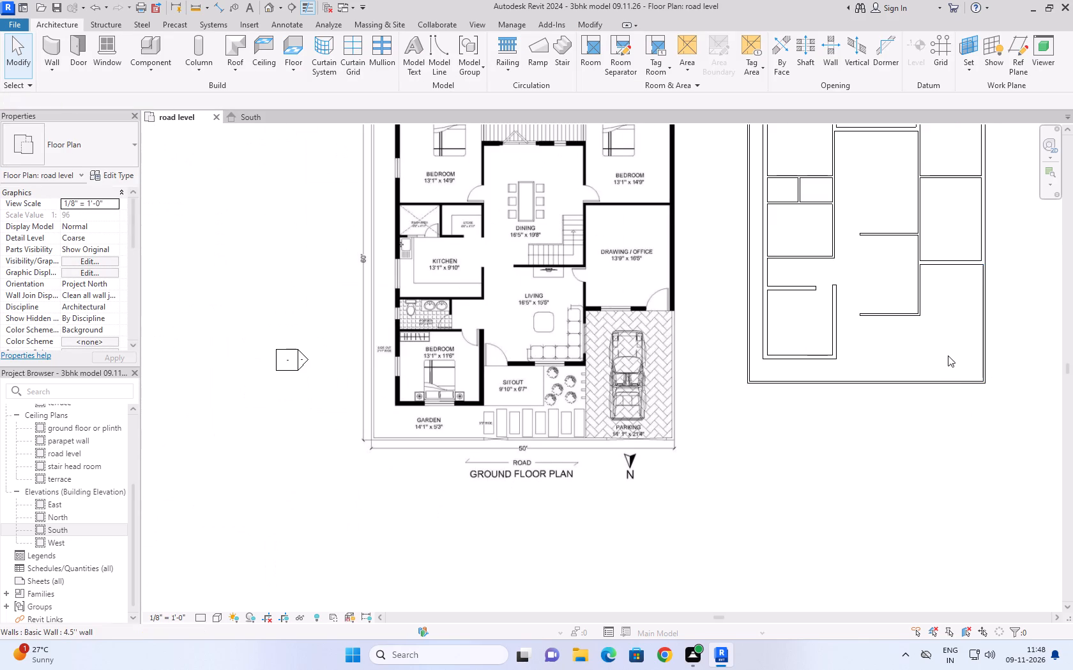
# Compare the modelled walls with the ground floor plan around the garden, sitout, living room and parking.
pyautogui.moveTo(947, 352); pyautogui.dragTo(947, 380, button='middle')
pyautogui.scroll(5, 454, 464)
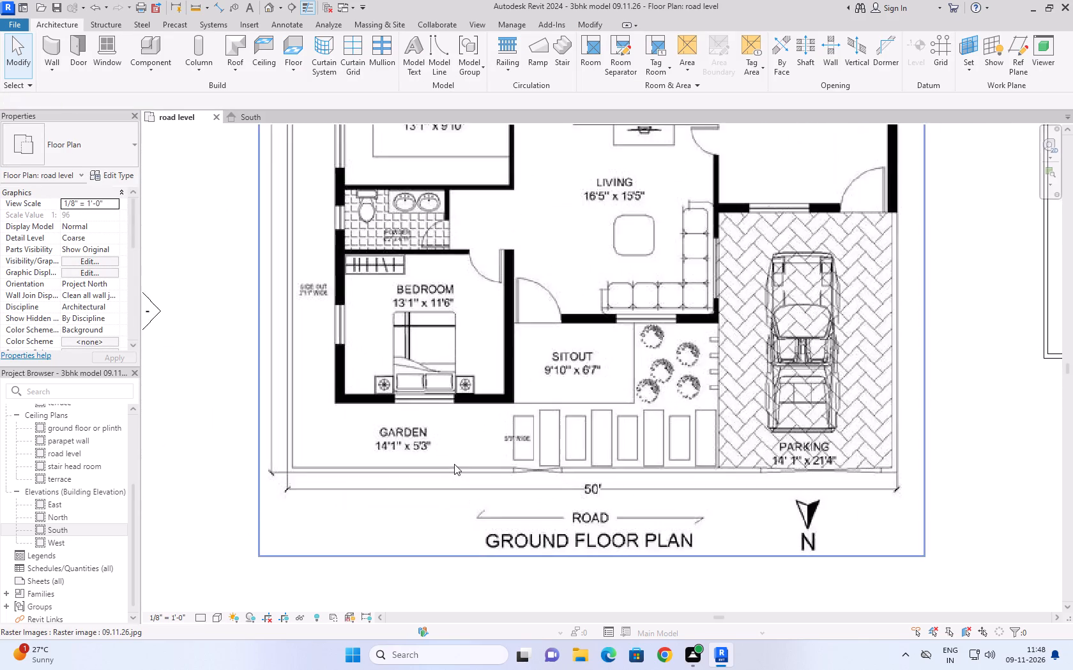
pyautogui.scroll(-7, 454, 464)
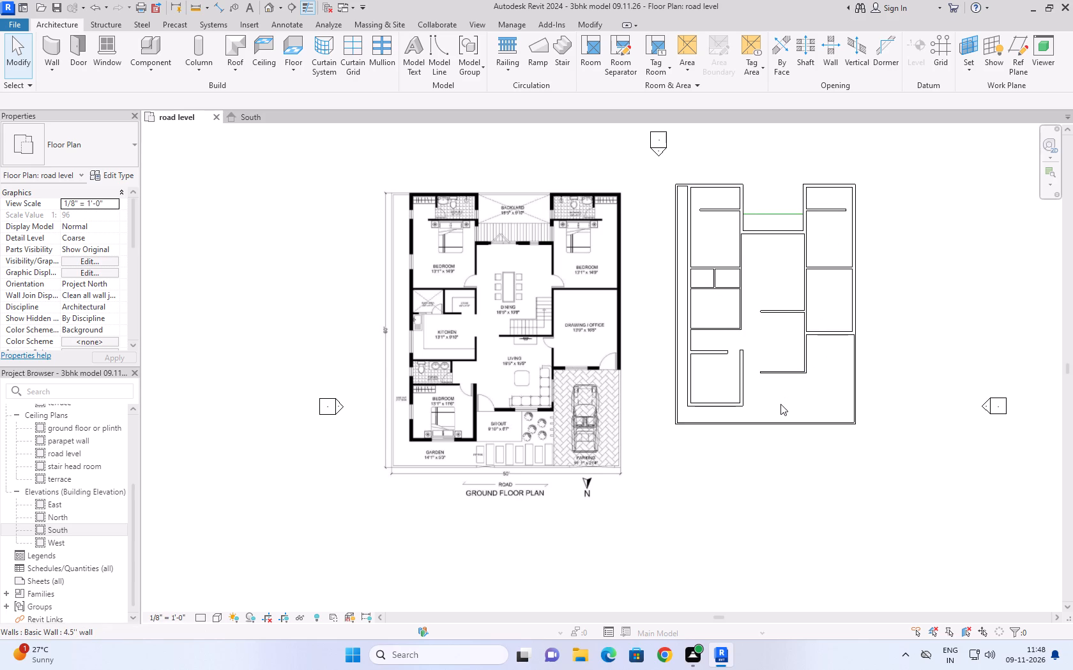
pyautogui.scroll(5, 778, 435)
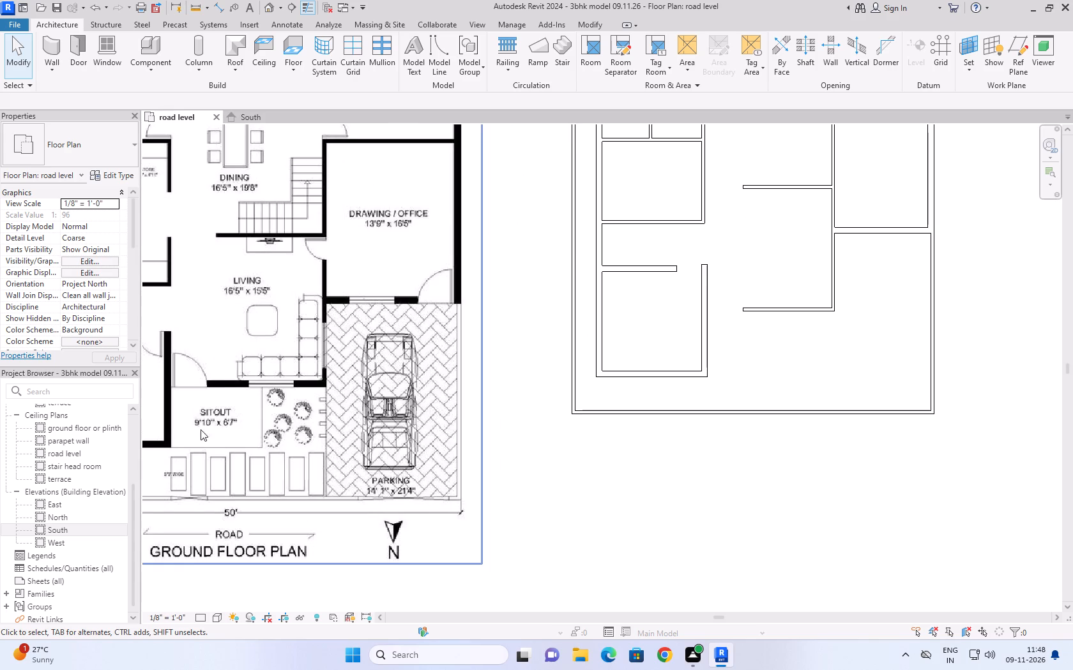
pyautogui.scroll(3, 198, 416)
pyautogui.scroll(-3, 400, 331)
pyautogui.scroll(-4, 478, 325)
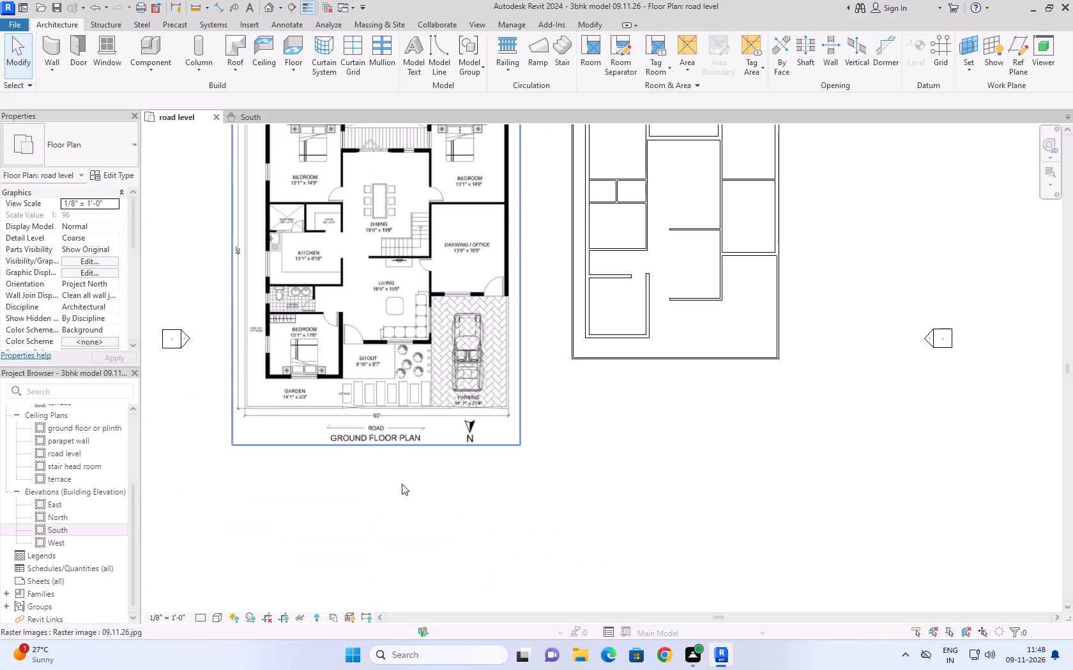
pyautogui.scroll(-3, 343, 341)
pyautogui.scroll(2, 480, 192)
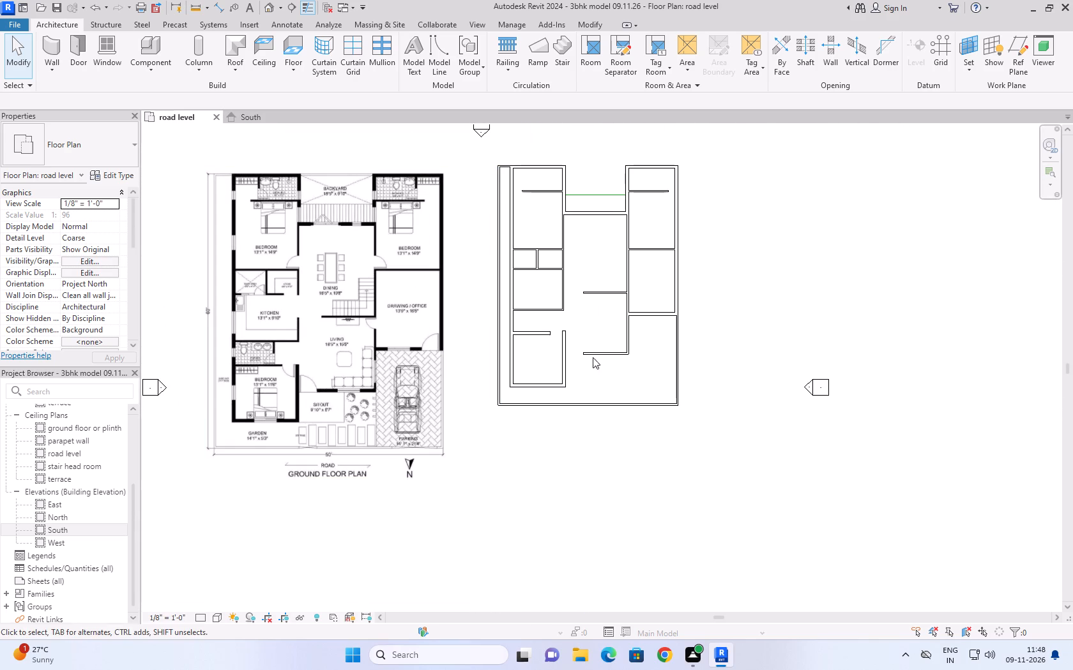
pyautogui.scroll(-1, 512, 327)
# Change the living room's lower horizontal wall, beside the sitout, to the 9'' wall type.
pyautogui.click(595, 351)
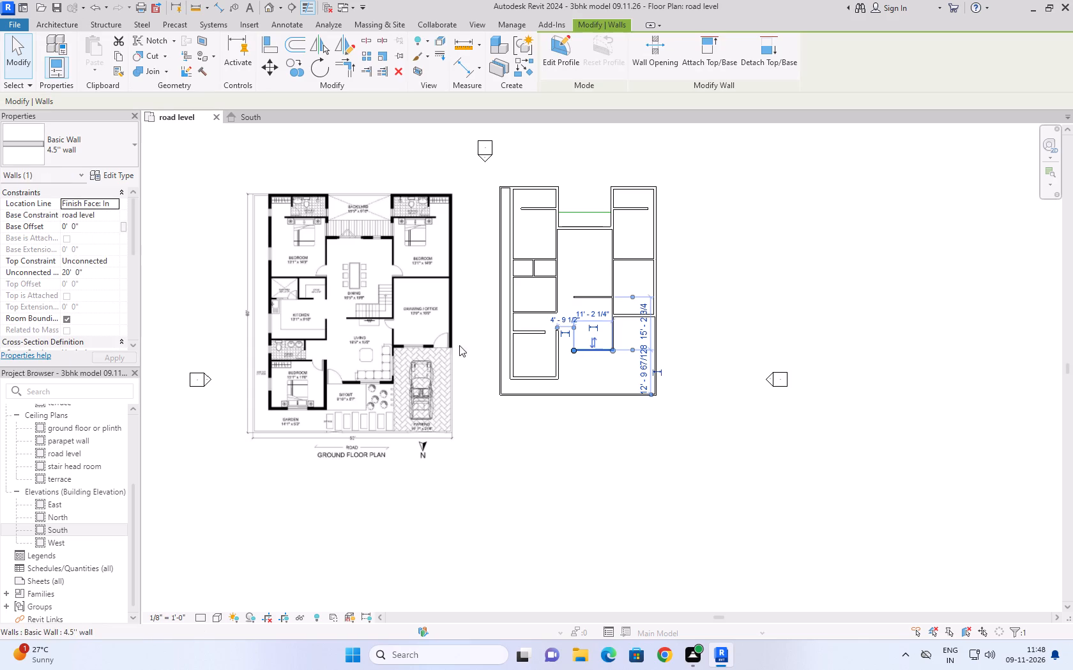
pyautogui.click(99, 150)
pyautogui.click(47, 231)
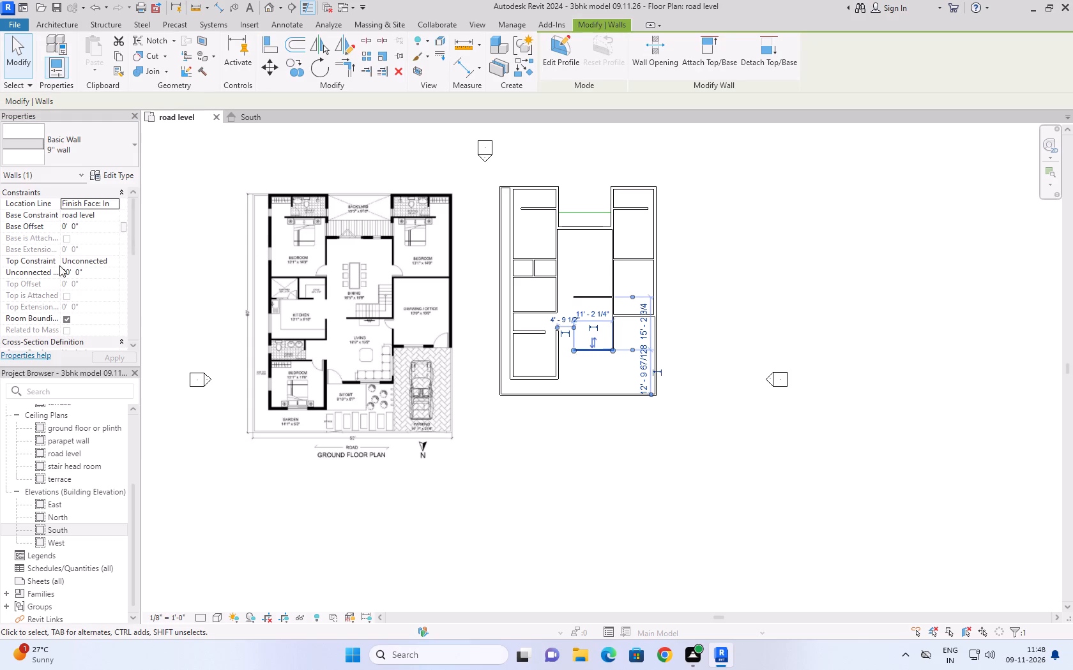
pyautogui.click(604, 435)
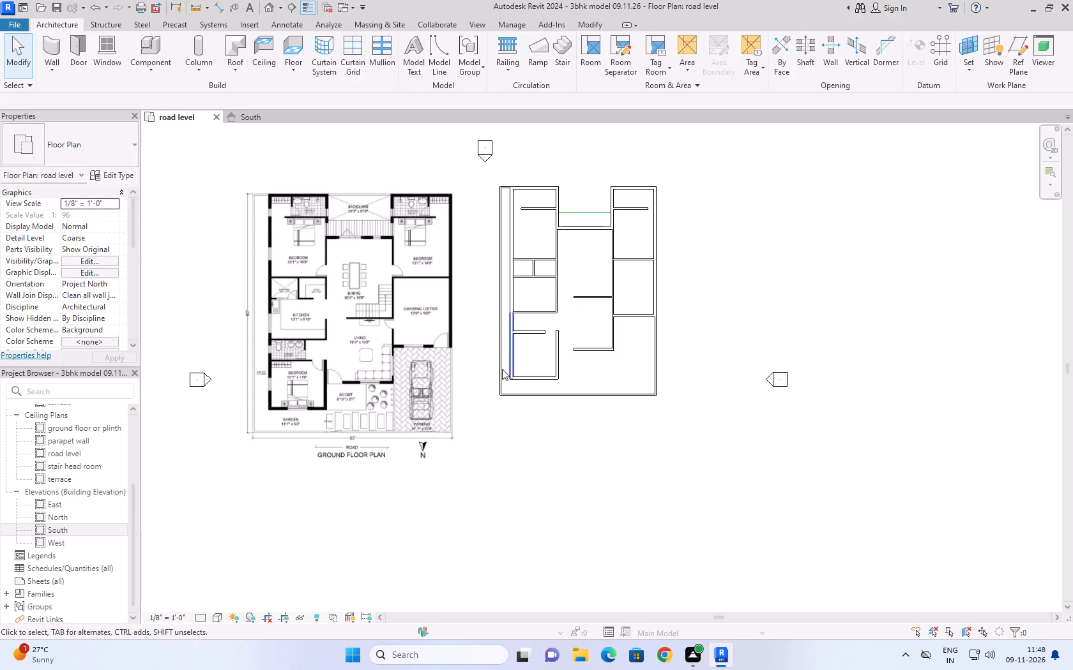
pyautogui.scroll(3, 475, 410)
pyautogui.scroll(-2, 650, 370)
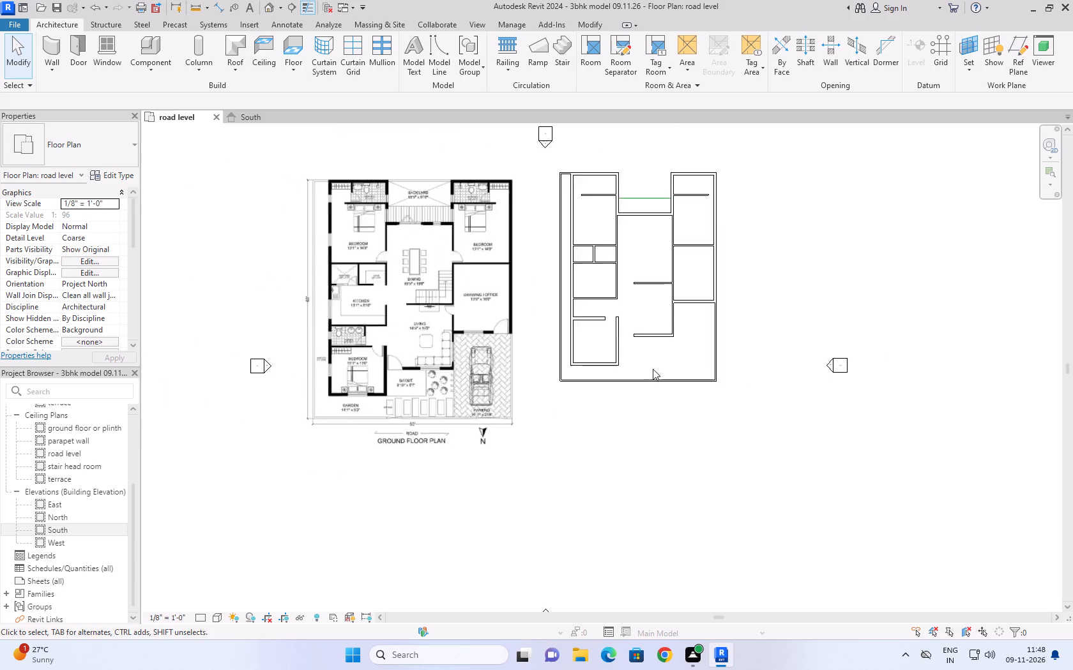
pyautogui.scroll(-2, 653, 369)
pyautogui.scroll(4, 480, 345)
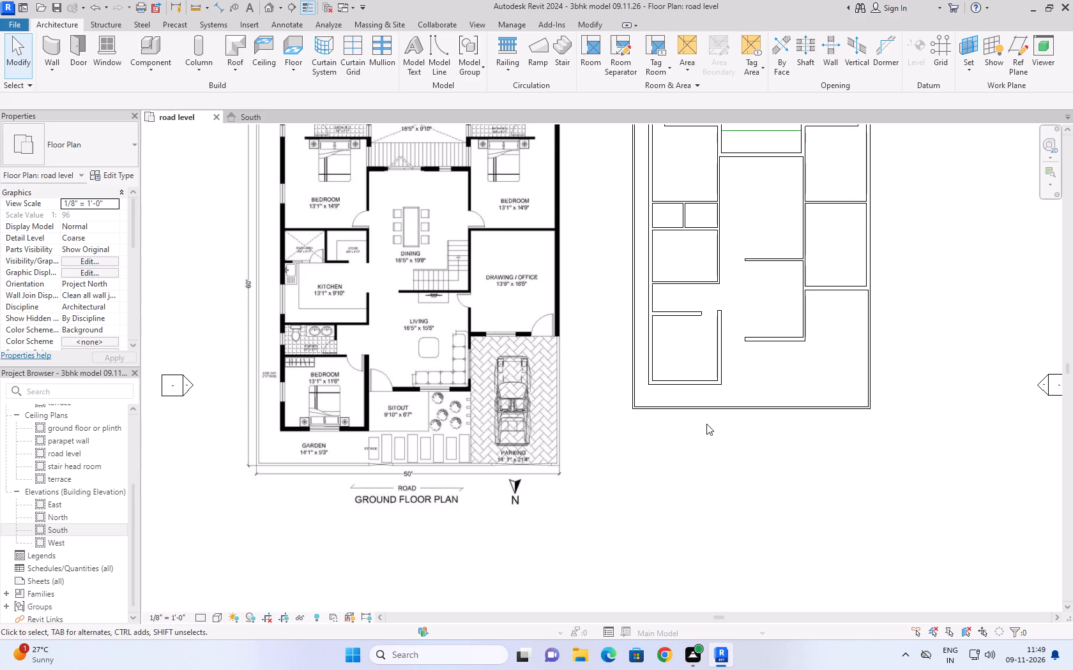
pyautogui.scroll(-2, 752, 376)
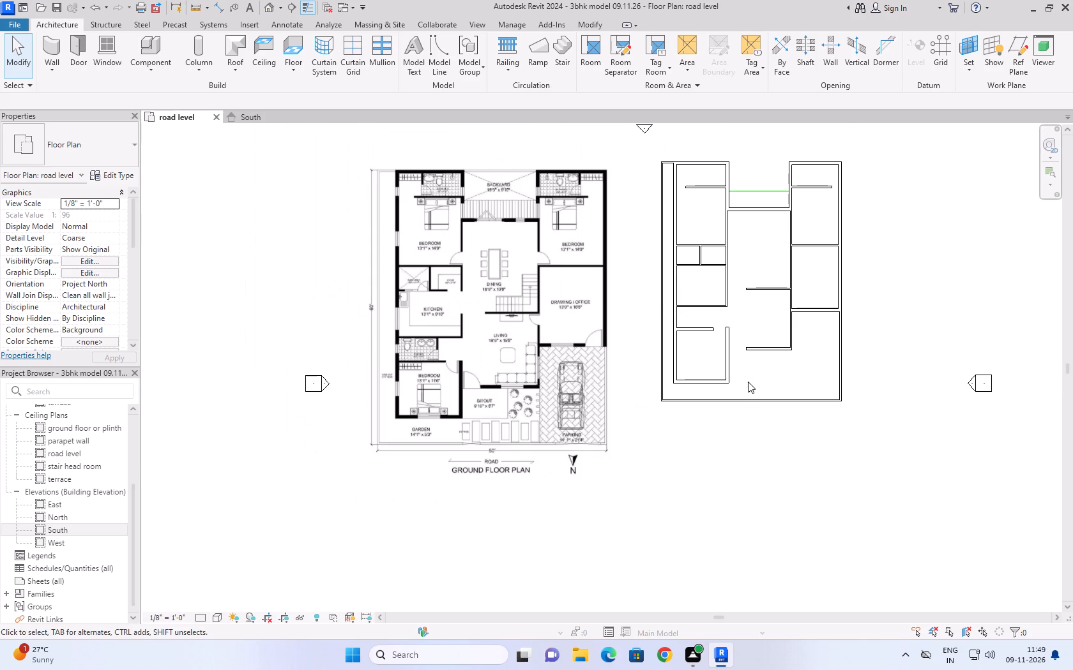
# Align the upper end of the lower bedroom's right wall with the upper face of that bedroom's top wall.
pyautogui.scroll(7, 704, 331)
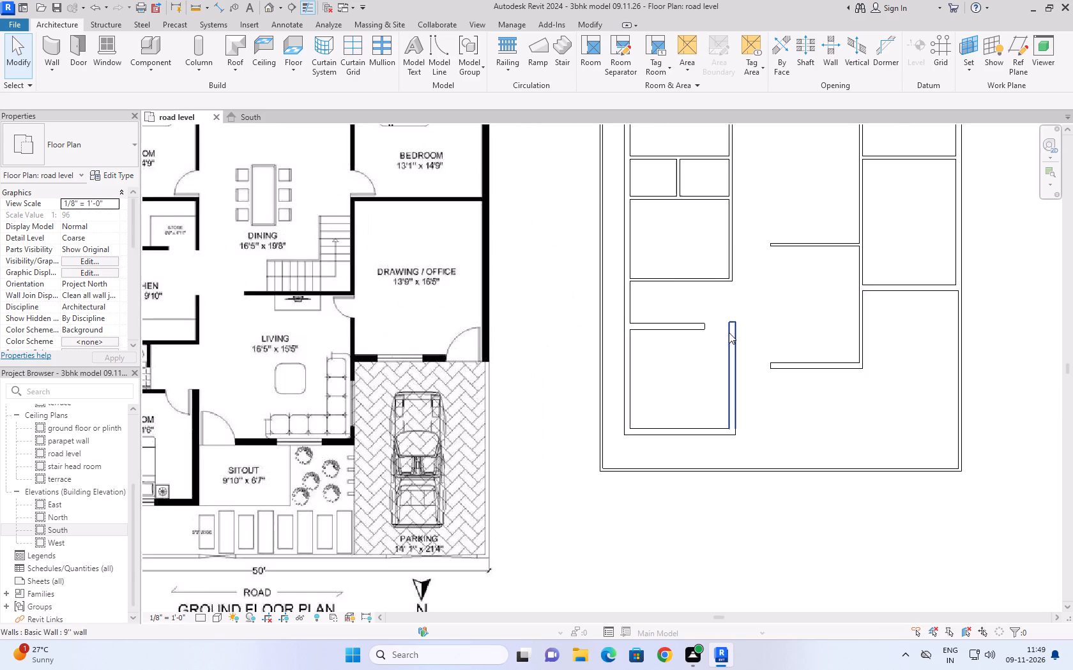
pyautogui.scroll(8, 729, 332)
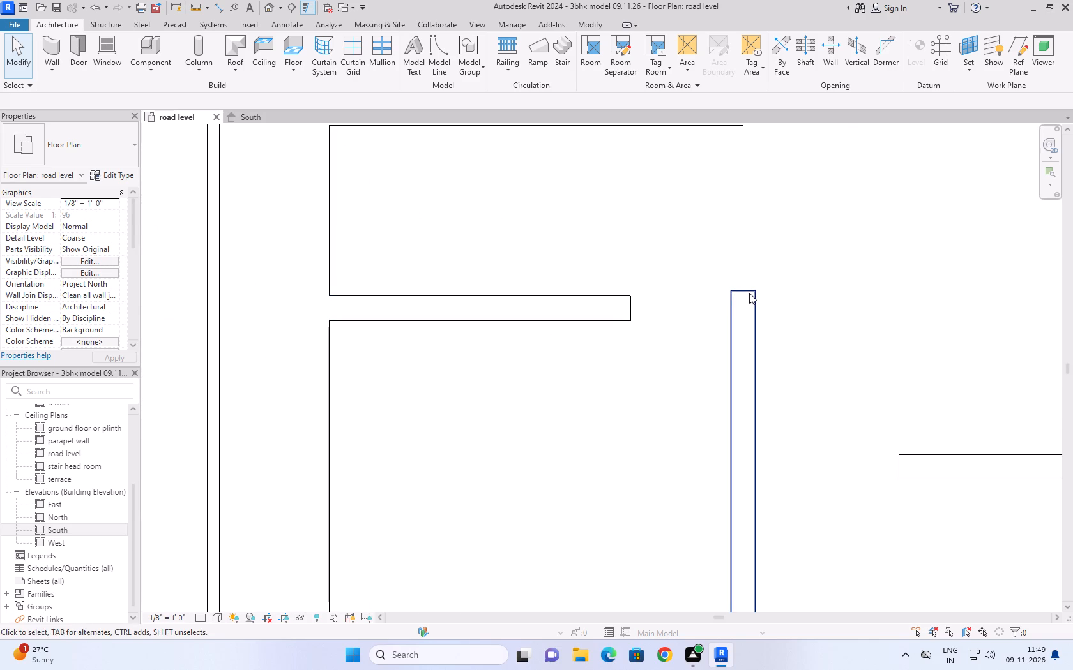
pyautogui.scroll(-9, 749, 293)
pyautogui.scroll(2, 720, 301)
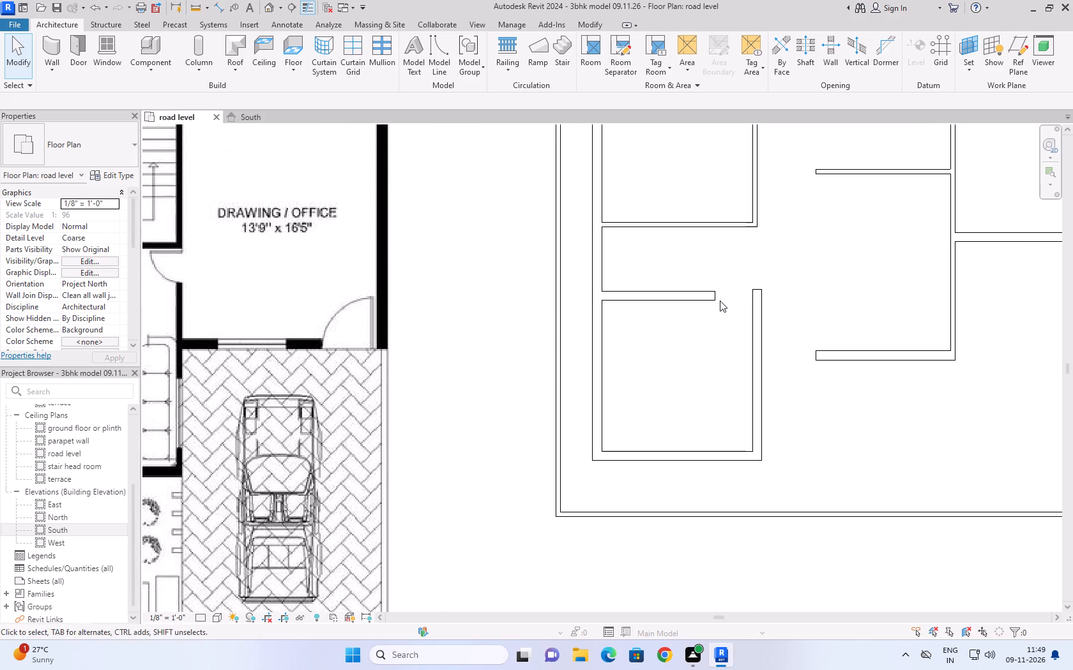
pyautogui.press('a')
pyautogui.press('l')
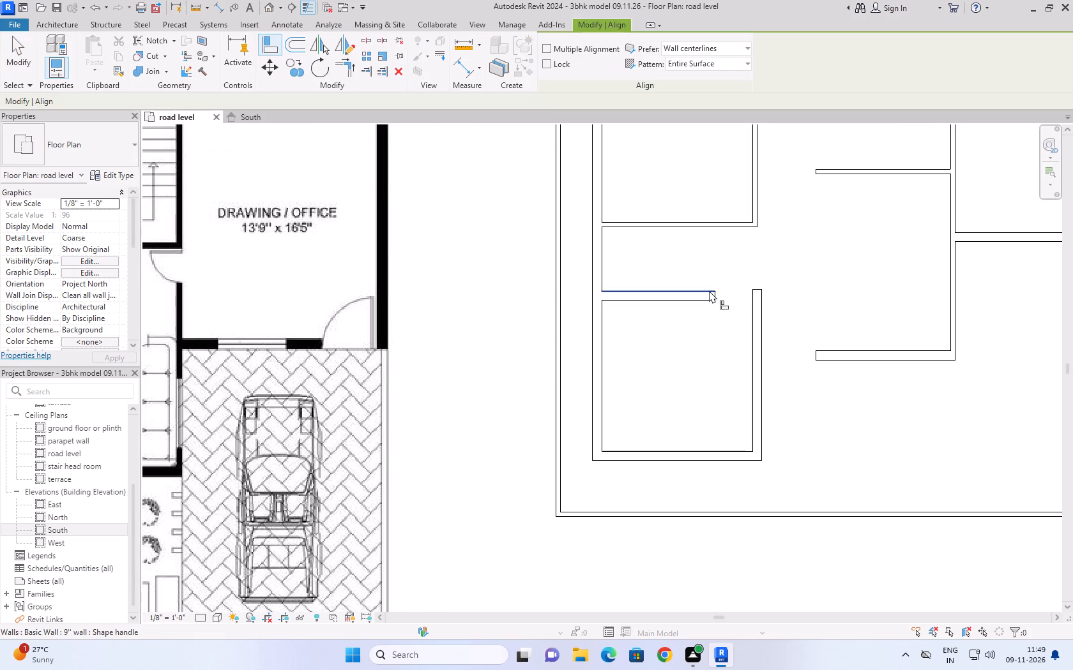
pyautogui.click(708, 290)
pyautogui.scroll(3, 754, 287)
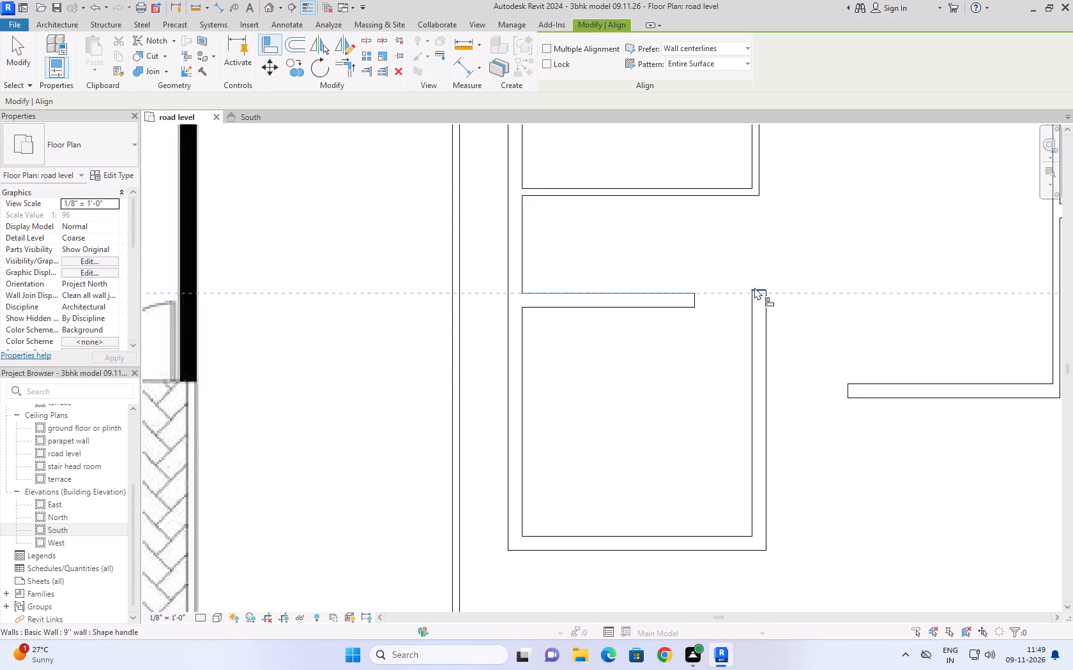
pyautogui.scroll(4, 754, 287)
pyautogui.click(756, 290)
pyautogui.scroll(-9, 772, 265)
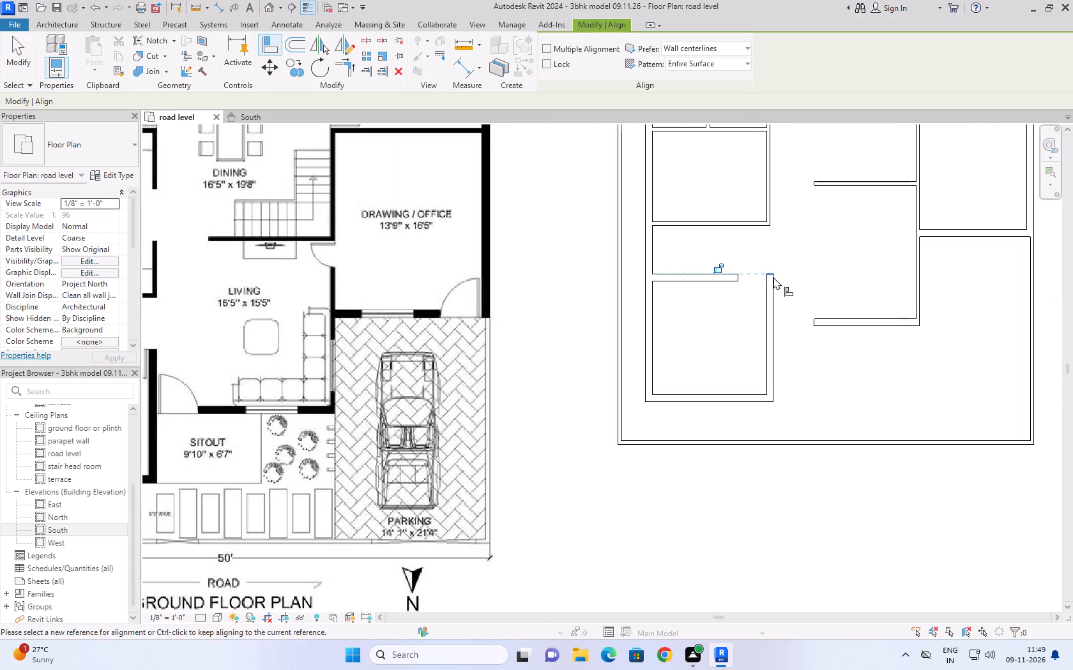
pyautogui.scroll(-10, 774, 285)
pyautogui.press('Escape')
pyautogui.press('Escape')
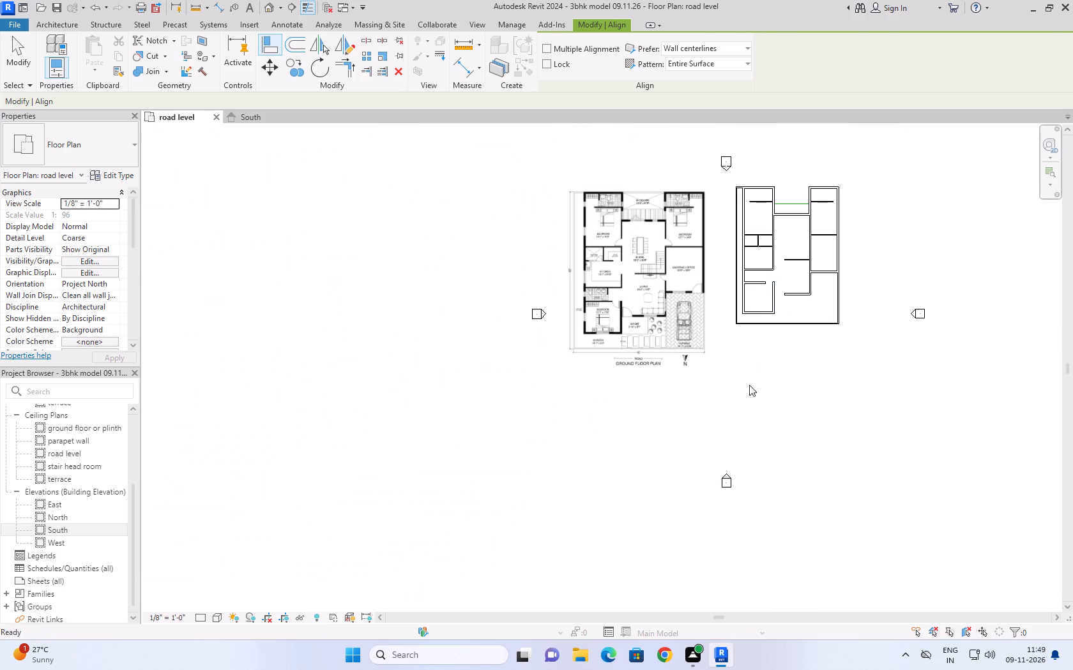
# Check the lower bedroom on the ground floor plan and change its top wall, shared with the powder room, to the 4.5'' wall type.
pyautogui.scroll(11, 628, 310)
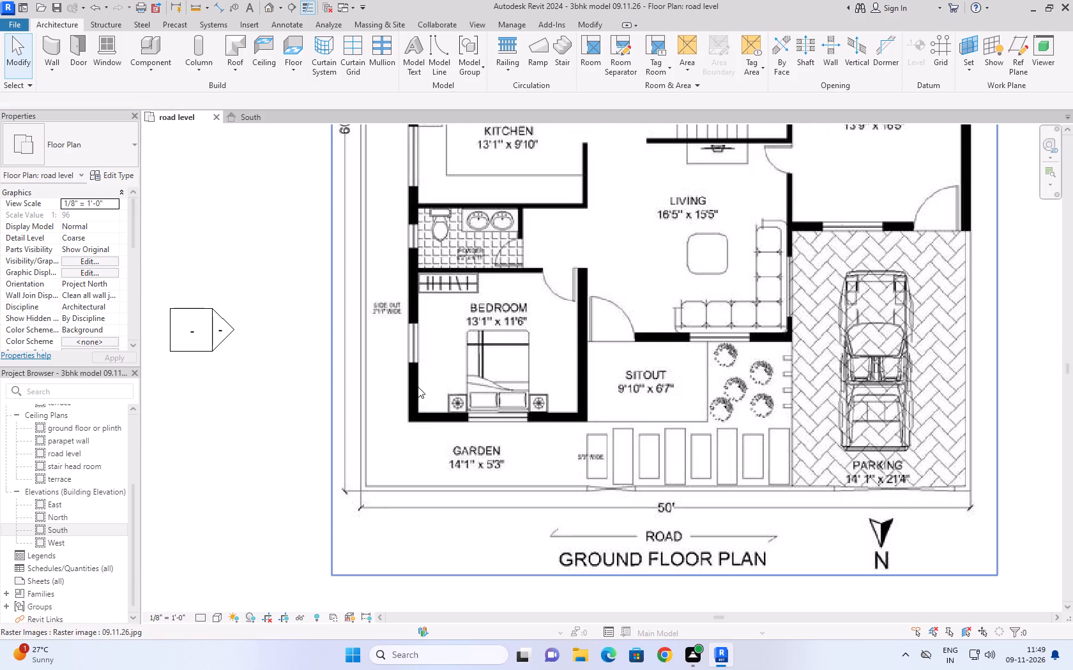
pyautogui.scroll(-8, 932, 495)
pyautogui.moveTo(950, 466); pyautogui.dragTo(861, 462, button='middle')
pyautogui.scroll(1, 948, 466)
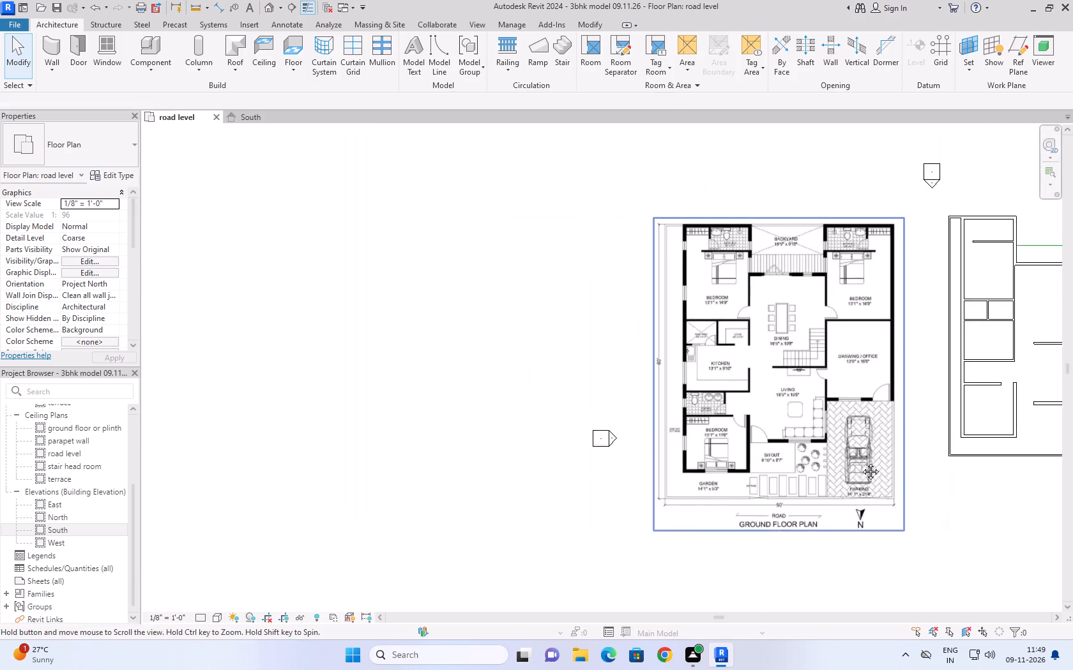
pyautogui.moveTo(861, 462); pyautogui.dragTo(793, 452, button='middle')
pyautogui.scroll(2, 689, 445)
pyautogui.moveTo(810, 404); pyautogui.dragTo(638, 434, button='middle')
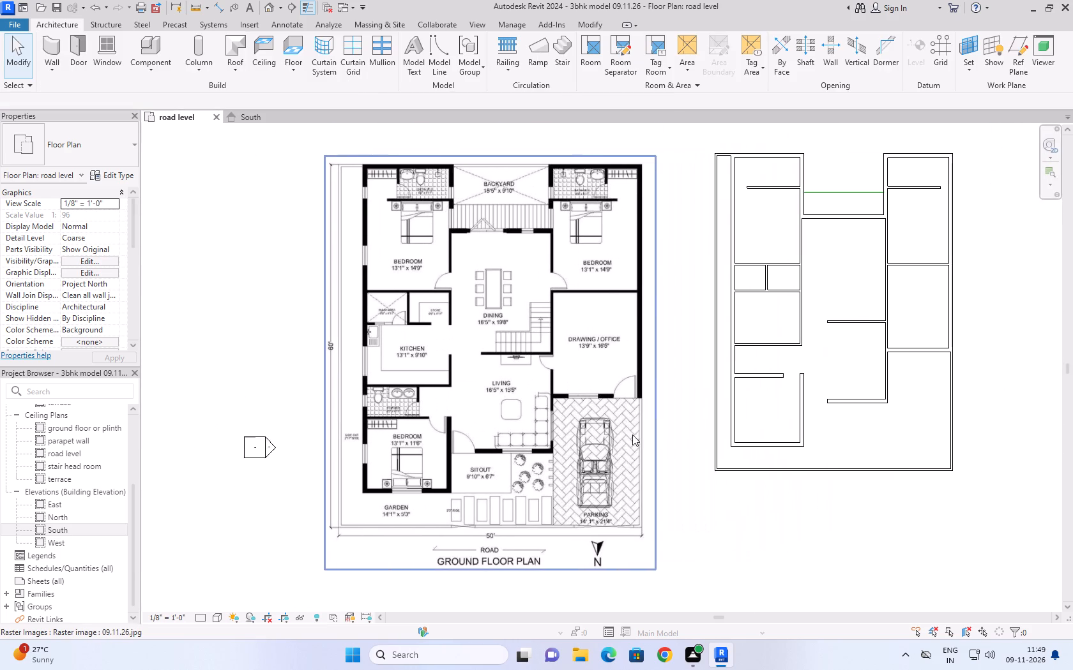
pyautogui.scroll(2, 632, 435)
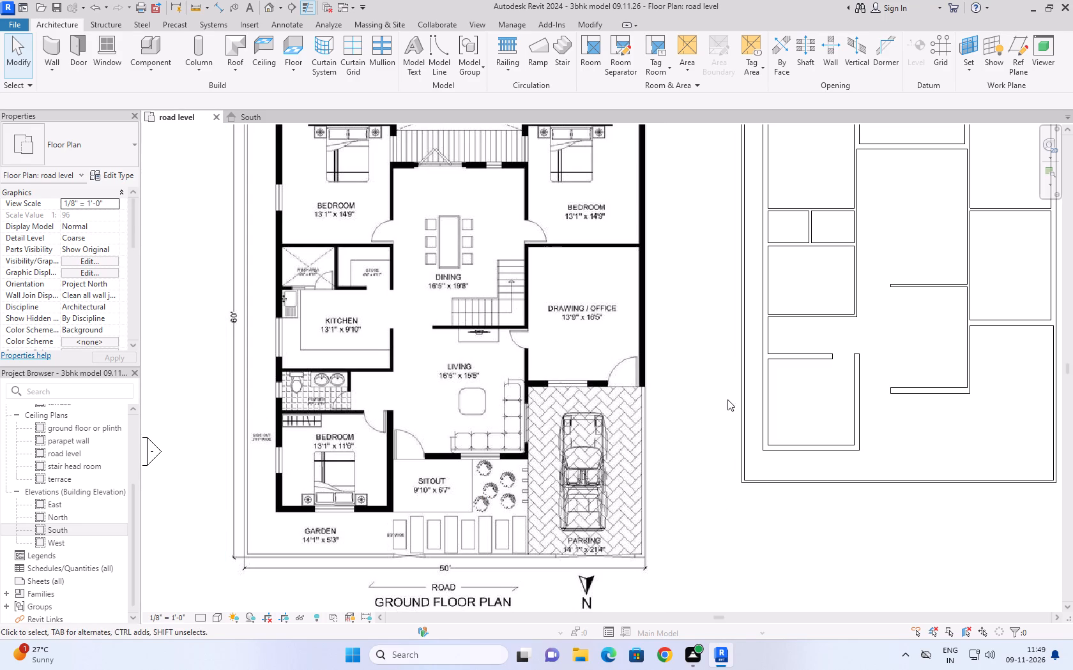
pyautogui.click(798, 360)
pyautogui.click(98, 137)
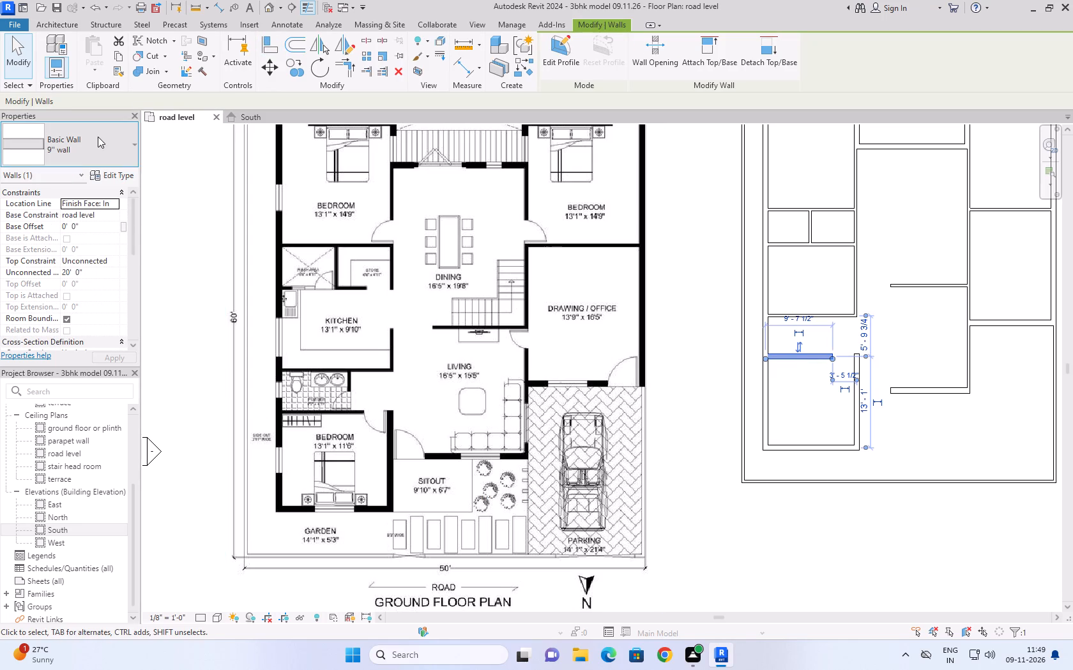
pyautogui.scroll(2, 61, 204)
pyautogui.click(60, 212)
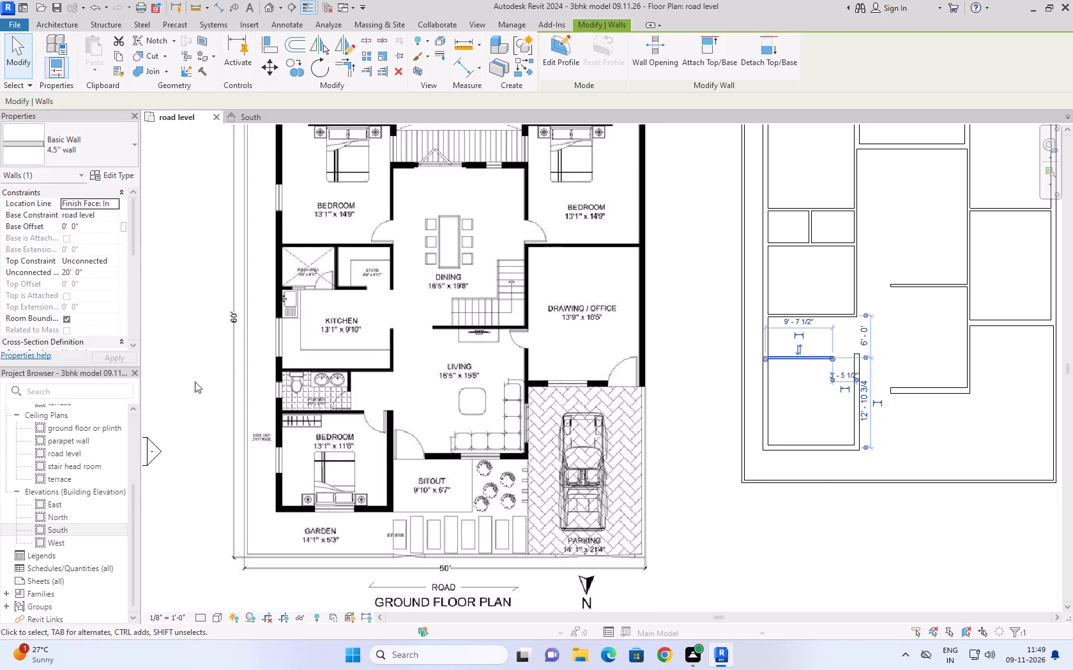
# Compare the modelled walls with the ground floor plan, focusing on the backyard between the two upper bedrooms.
pyautogui.click(841, 529)
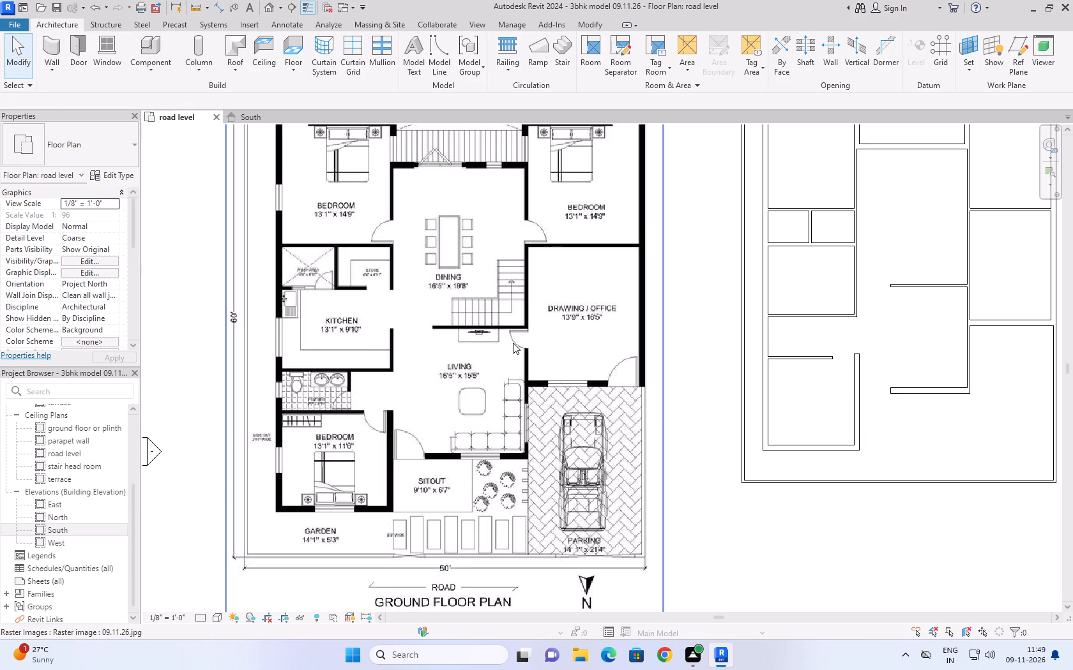
pyautogui.moveTo(897, 338); pyautogui.dragTo(792, 348, button='middle')
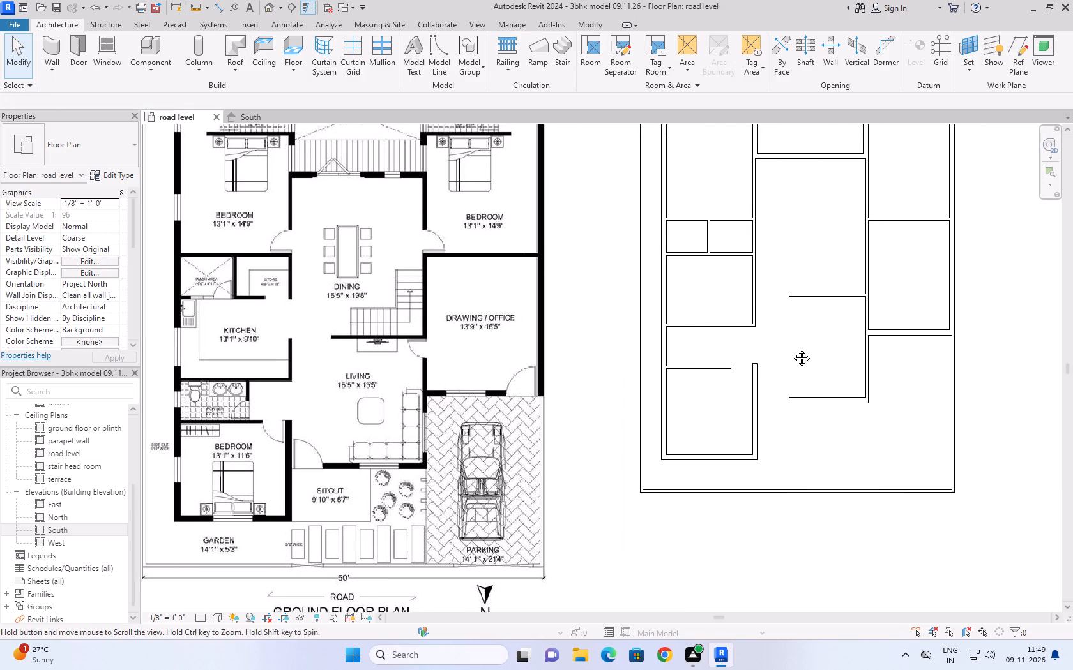
pyautogui.moveTo(792, 348); pyautogui.dragTo(788, 350, button='middle')
pyautogui.scroll(-1, 788, 350)
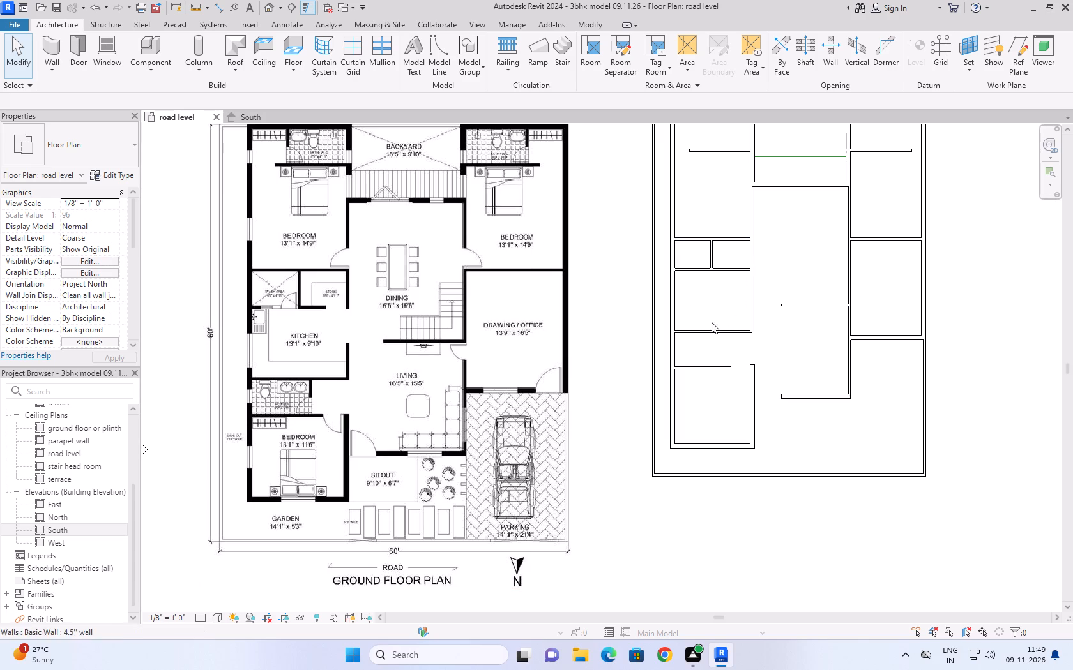
pyautogui.moveTo(846, 276); pyautogui.dragTo(850, 339, button='middle')
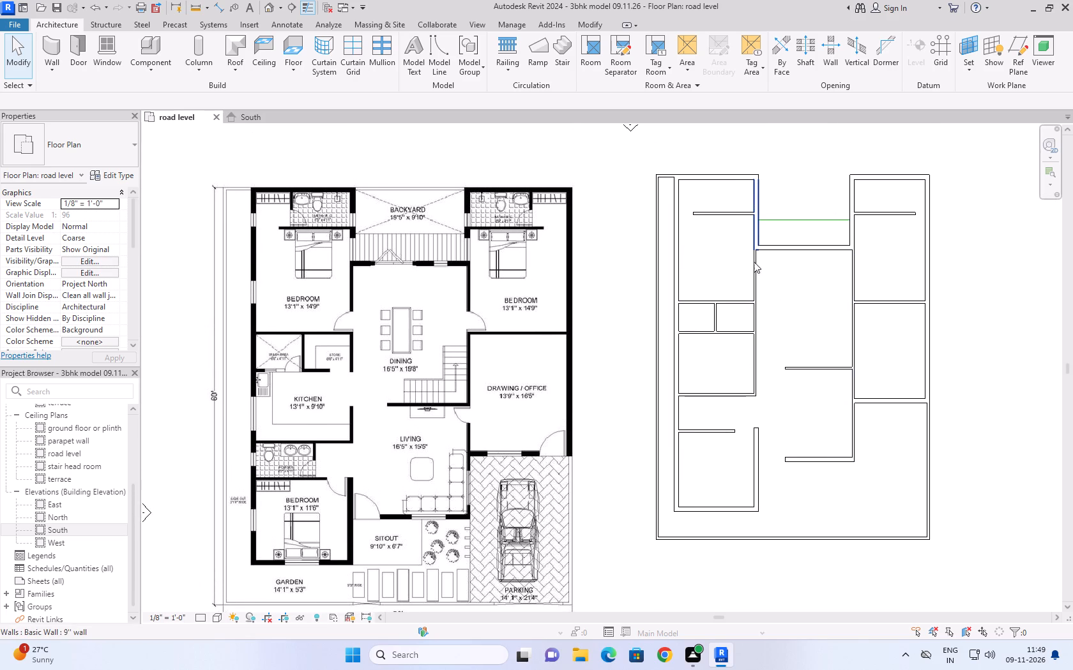
pyautogui.scroll(9, 349, 249)
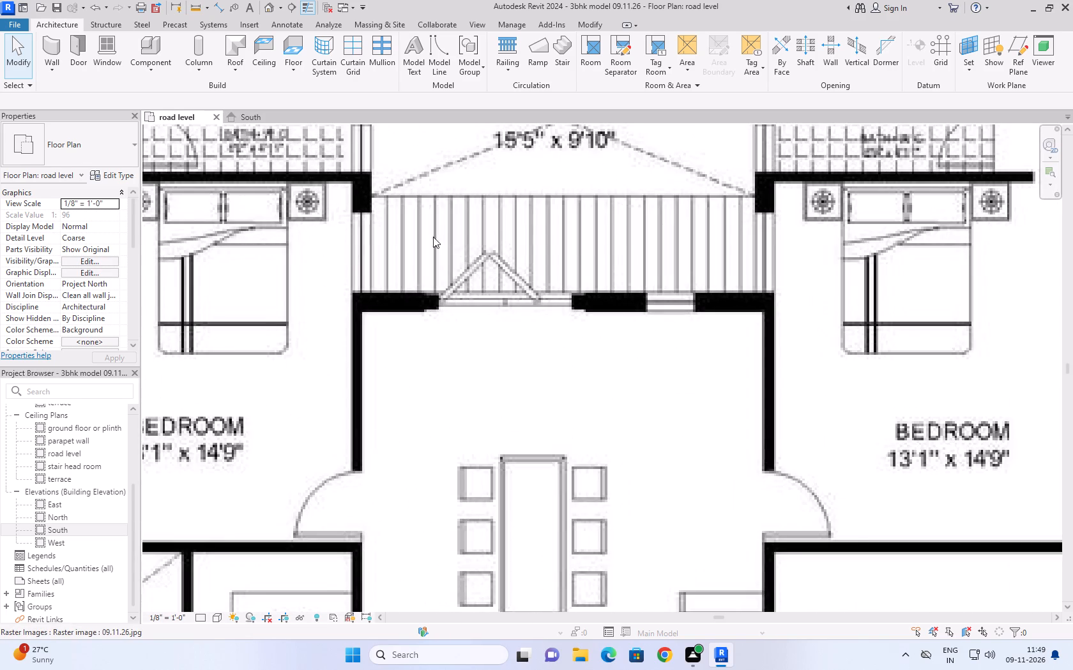
pyautogui.scroll(-3, 656, 285)
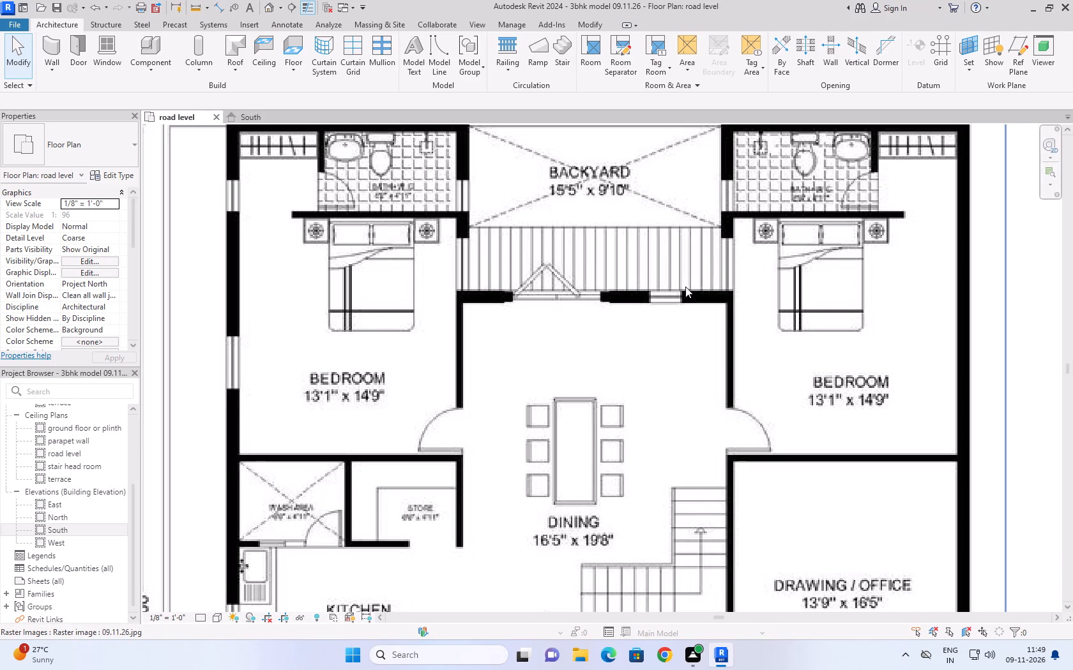
pyautogui.scroll(-5, 624, 214)
pyautogui.moveTo(917, 241); pyautogui.dragTo(659, 270, button='middle')
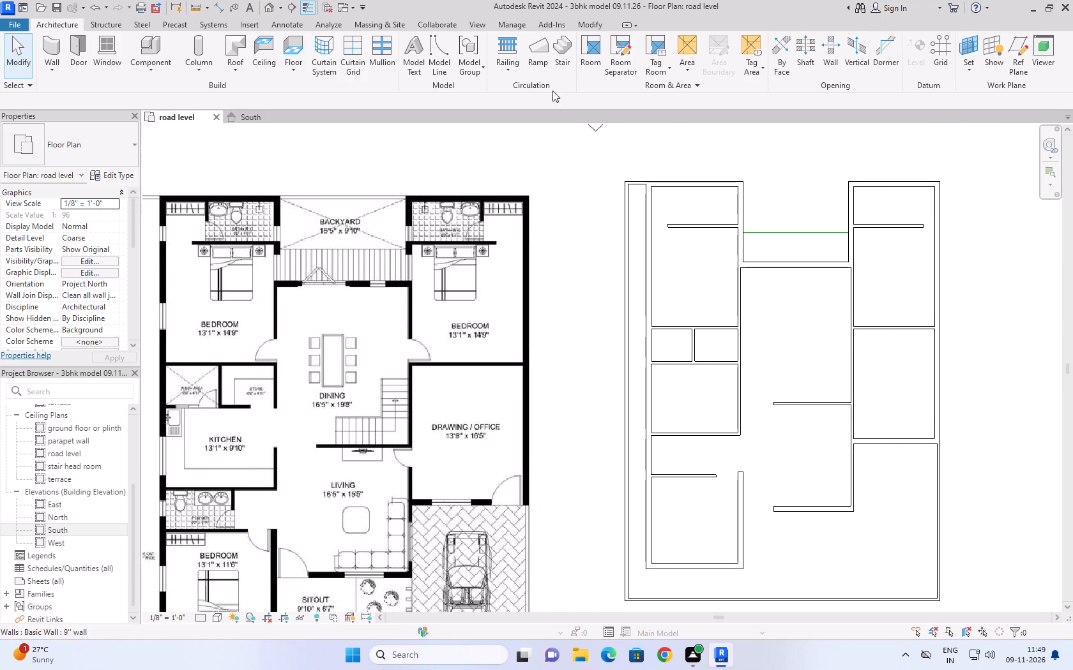
pyautogui.click(483, 67)
pyautogui.click(483, 67)
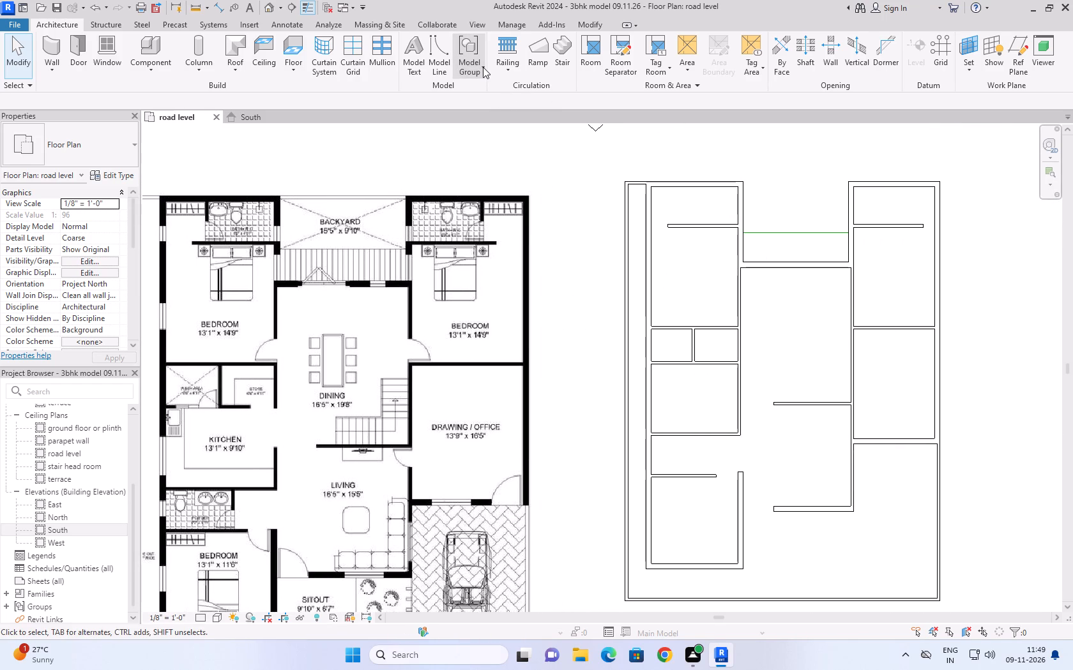
pyautogui.click(443, 84)
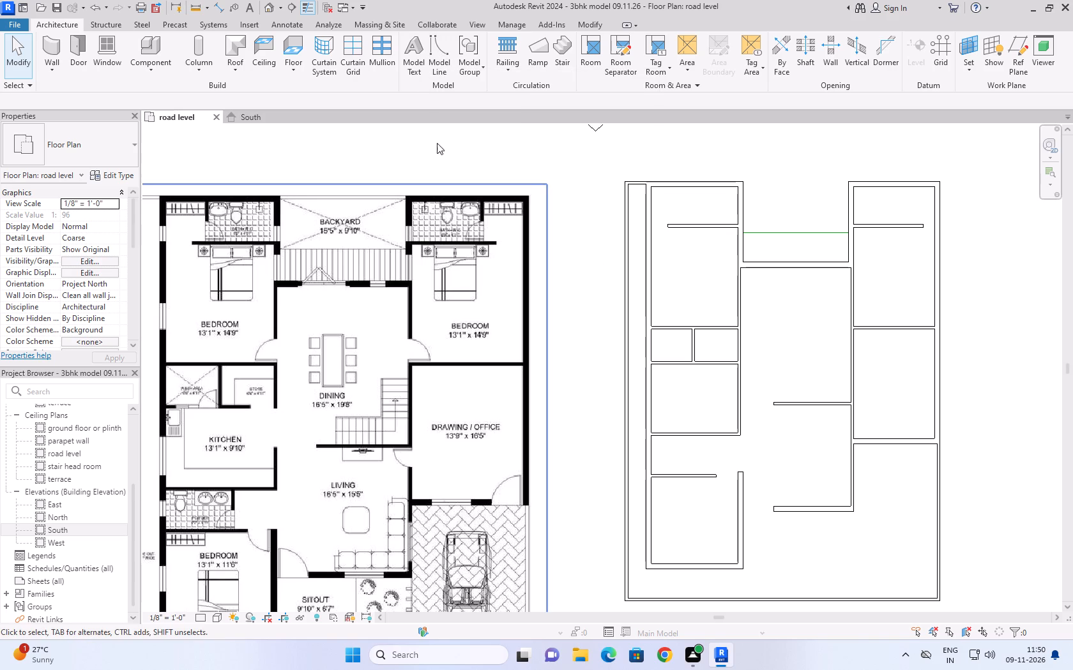
# View the South elevation, return to the road level plan and look over the complete set of modelled walls.
pyautogui.click(250, 107)
pyautogui.click(255, 115)
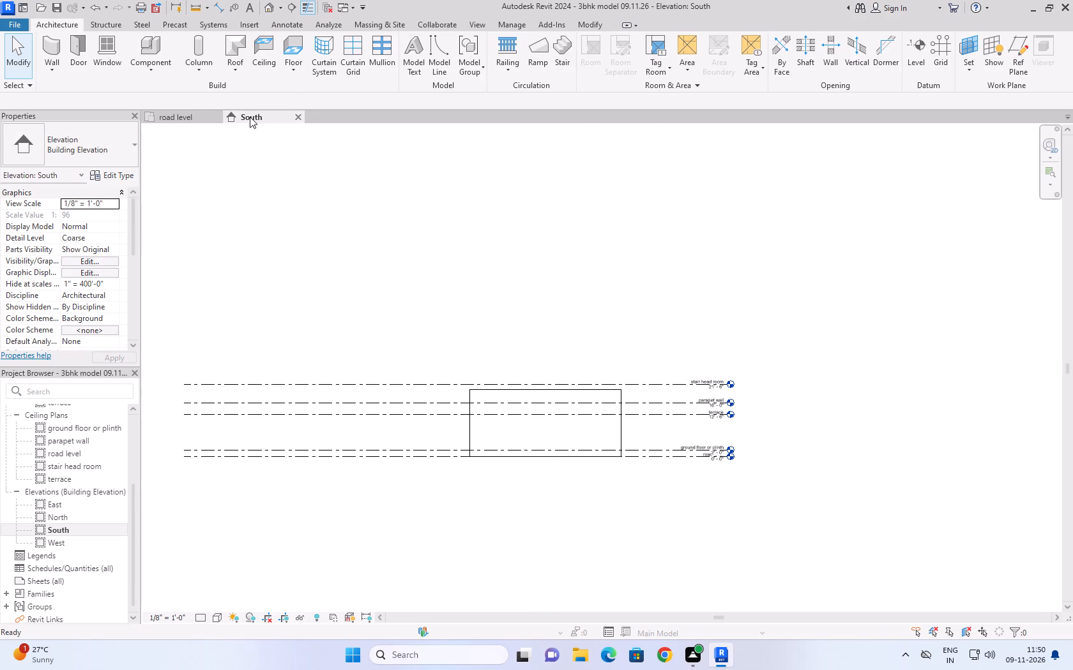
pyautogui.click(164, 112)
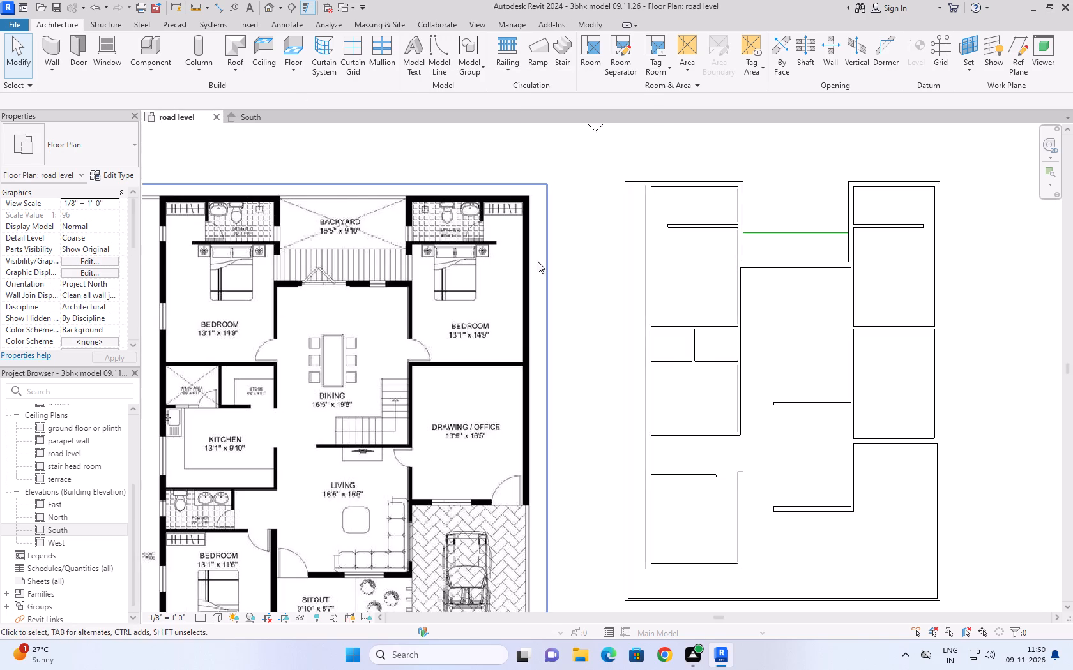
pyautogui.scroll(-1, 651, 245)
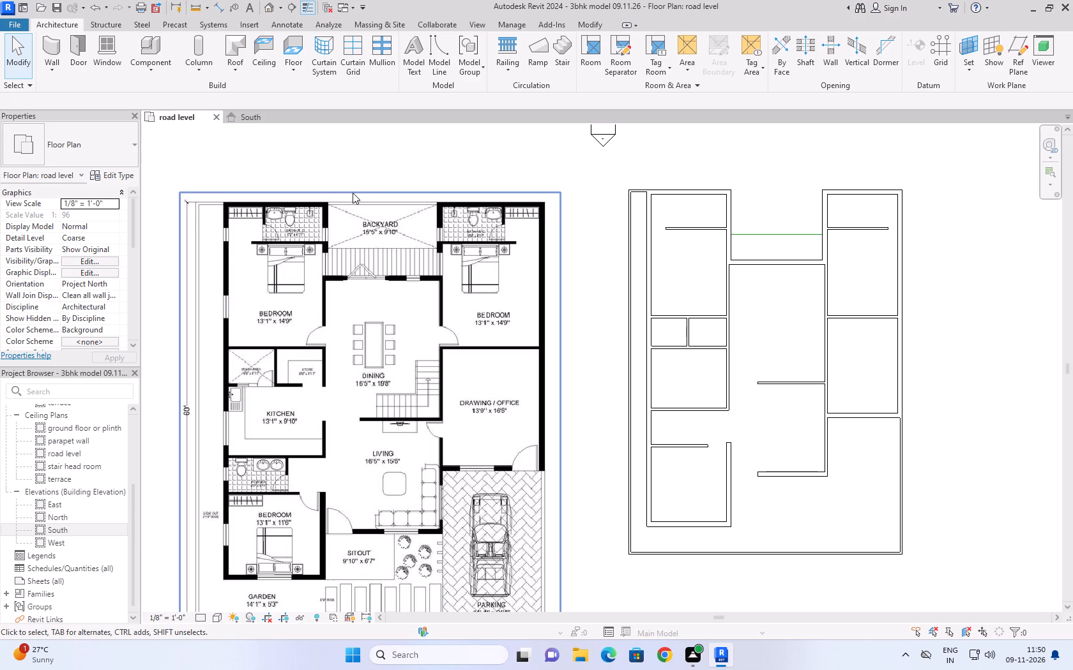
pyautogui.click(352, 193)
pyautogui.click(375, 167)
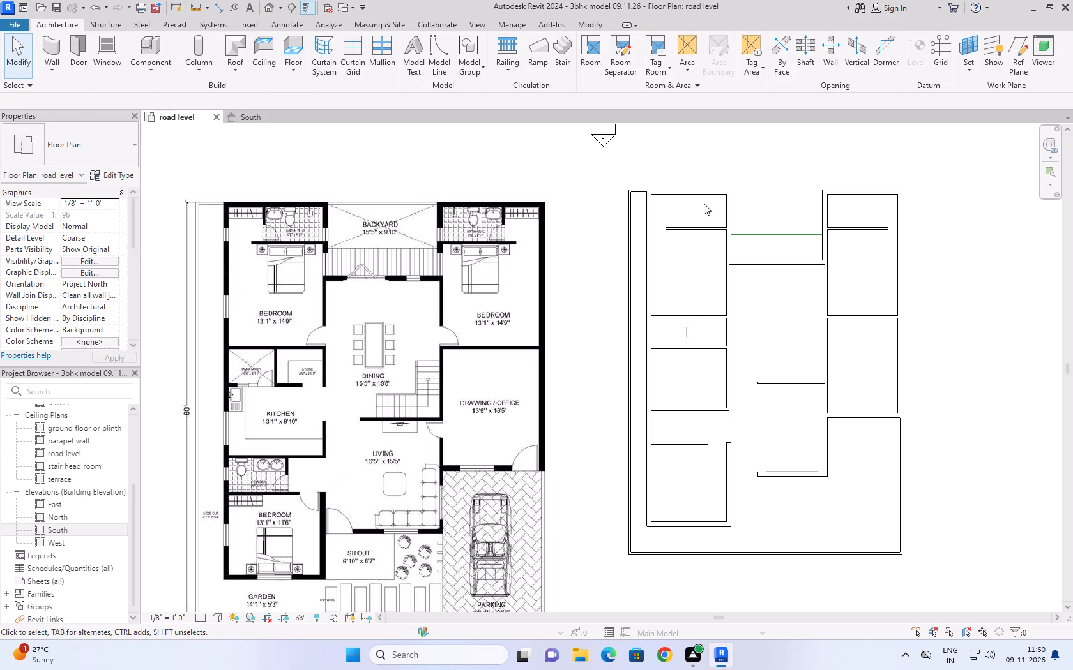
pyautogui.moveTo(613, 167); pyautogui.dragTo(1029, 580)
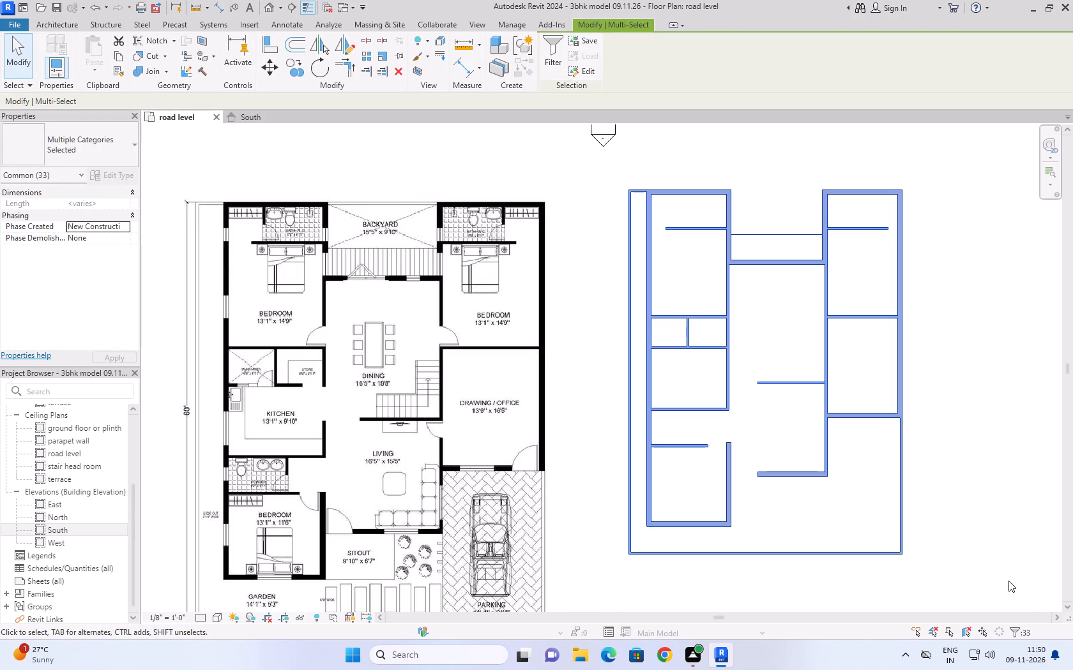
pyautogui.click(737, 162)
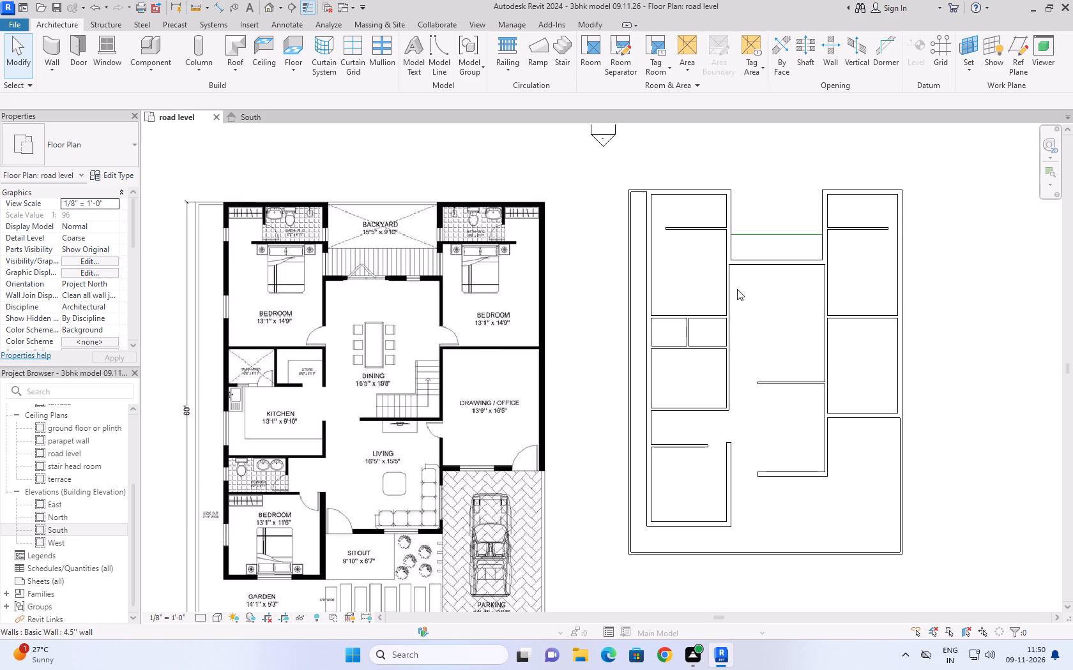
pyautogui.scroll(-3, 737, 289)
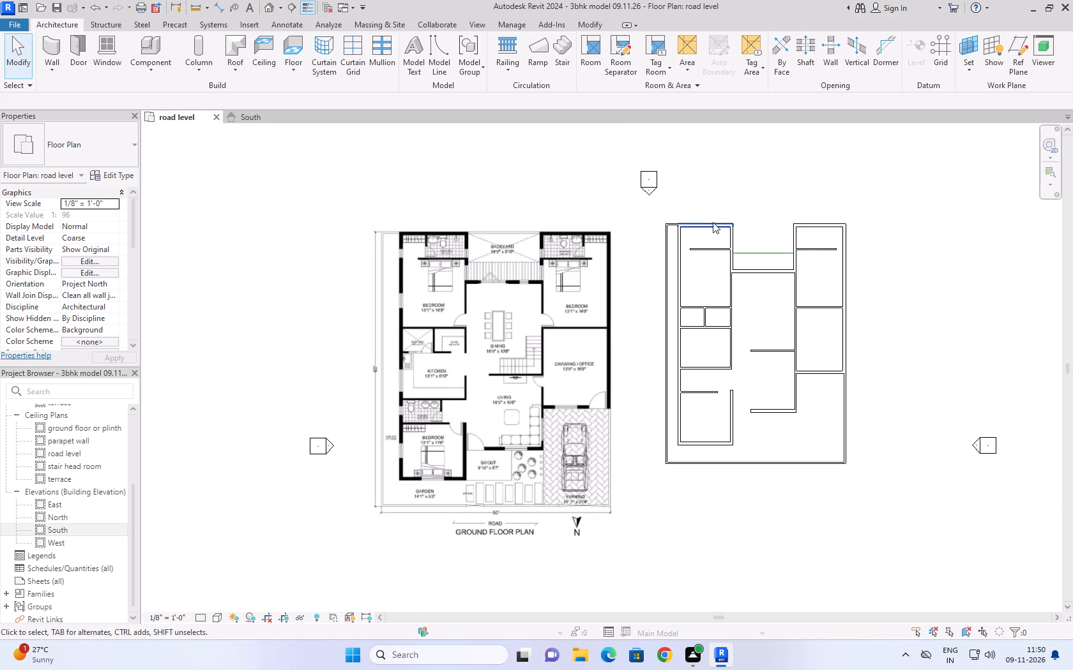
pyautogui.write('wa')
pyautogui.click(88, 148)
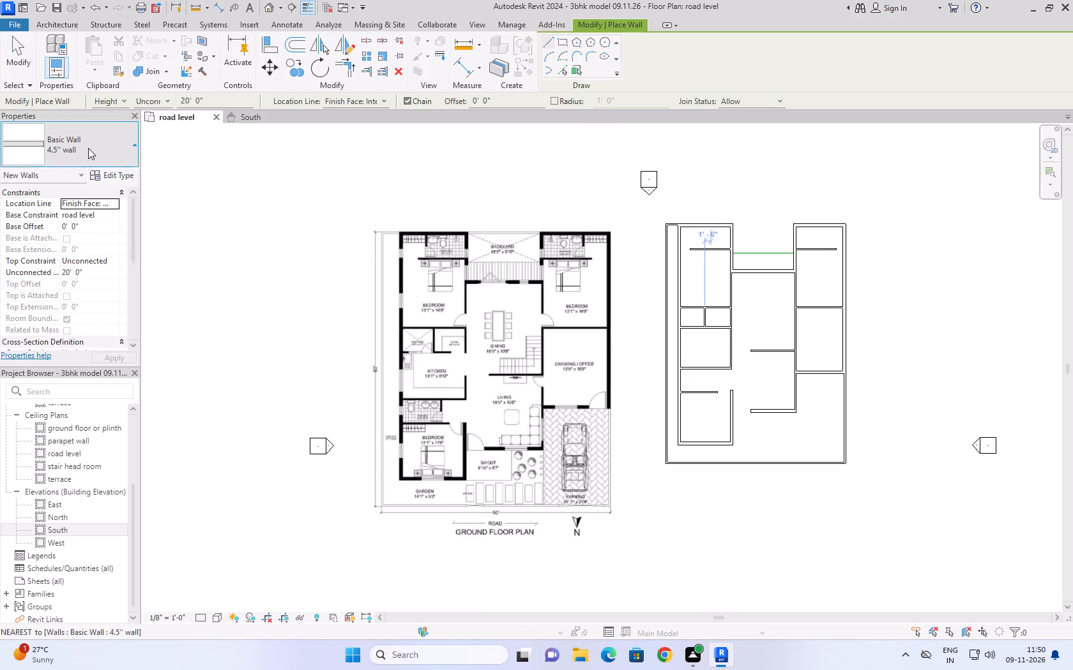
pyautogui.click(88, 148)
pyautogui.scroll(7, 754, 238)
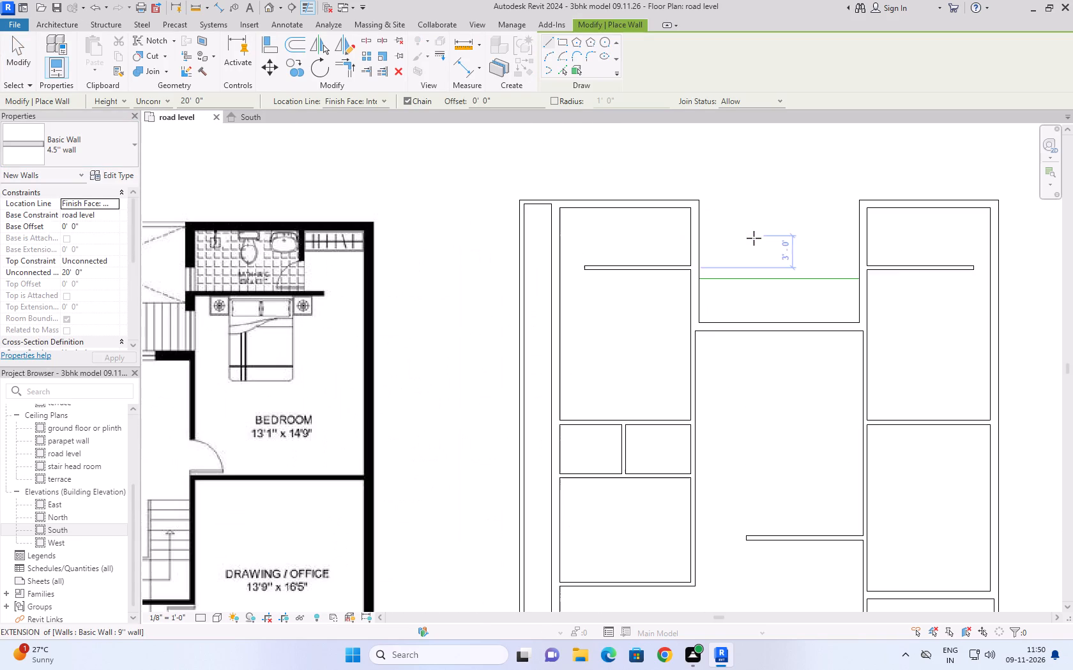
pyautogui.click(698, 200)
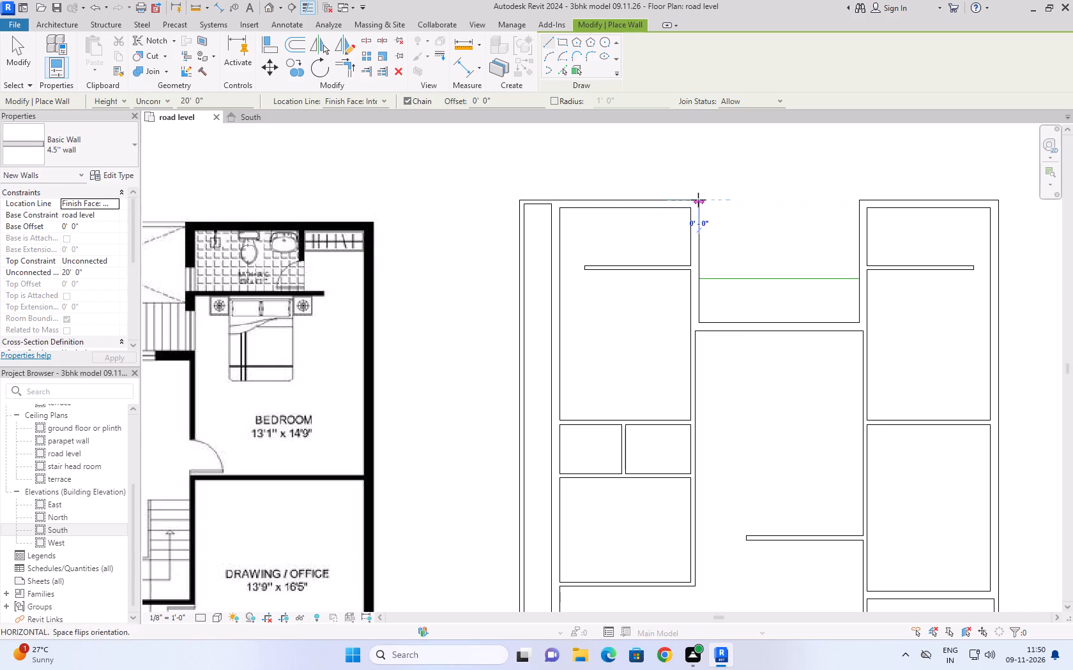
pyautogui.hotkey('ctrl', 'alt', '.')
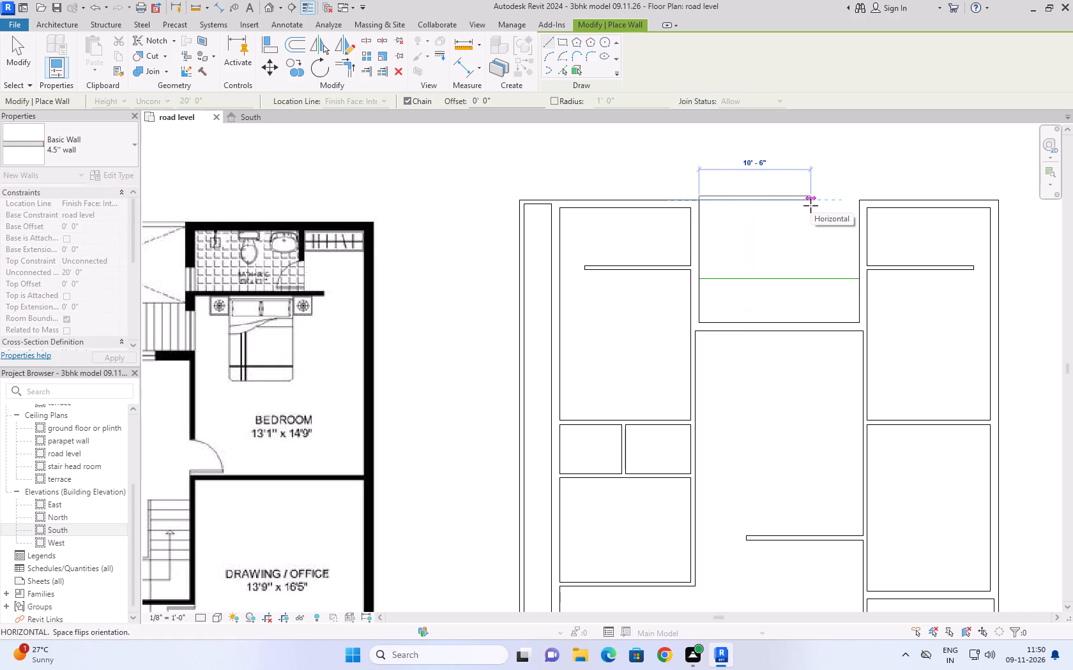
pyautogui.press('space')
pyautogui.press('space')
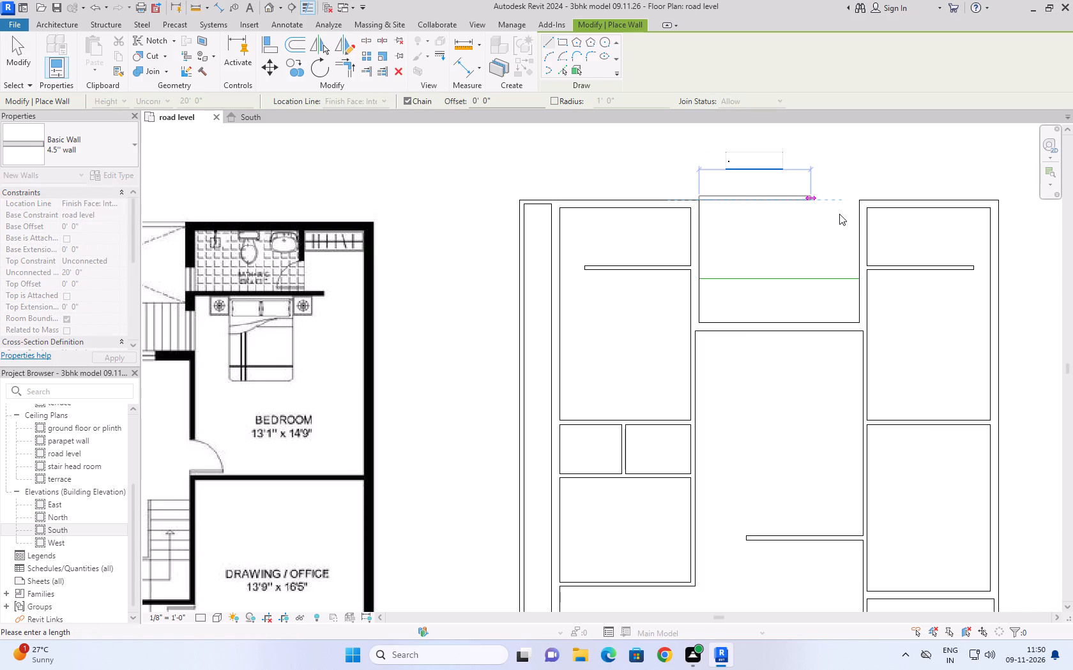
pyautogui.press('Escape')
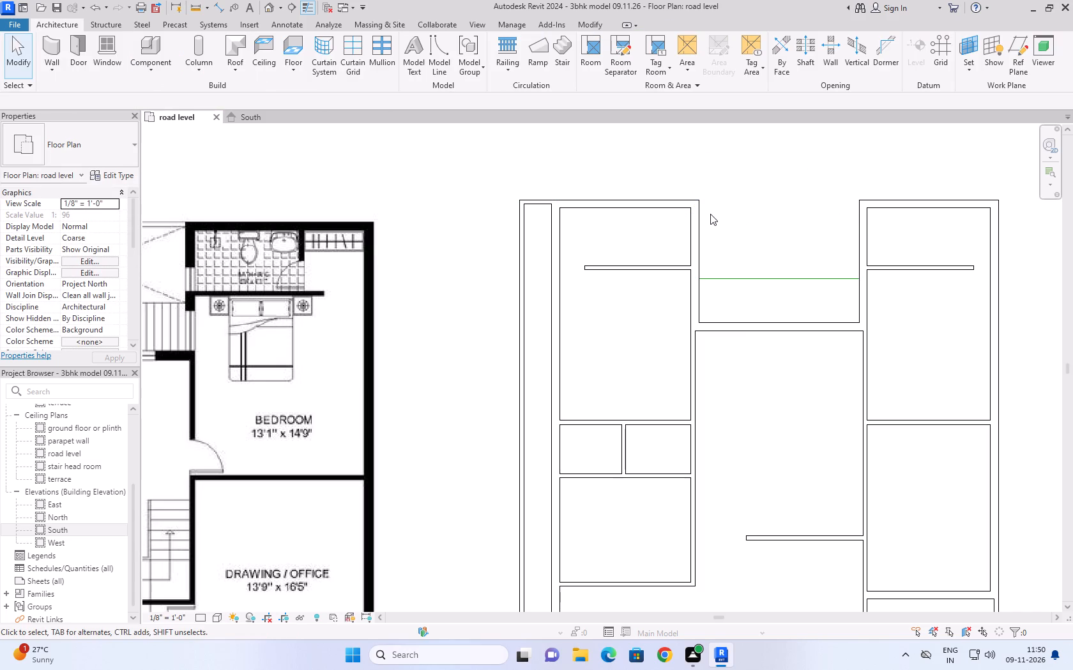
# Draw a 4.5'' wall, 15'-0 1/2'' long, across the backyard's open top between the outer corners of the bedroom blocks, thickness facing inward.
pyautogui.write('wa')
pyautogui.click(699, 201)
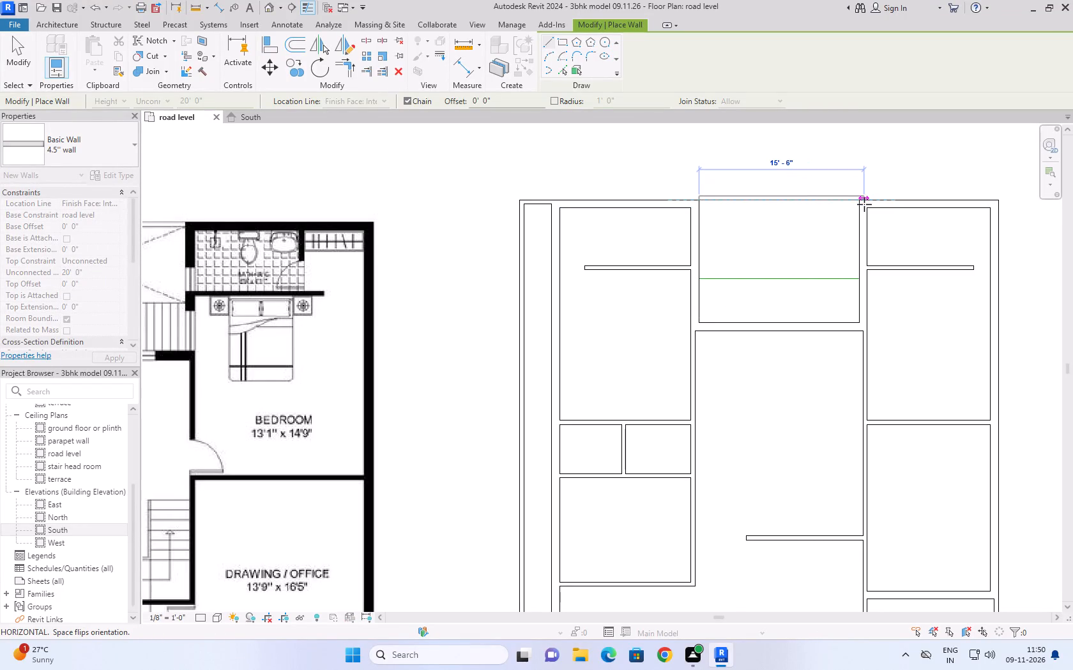
pyautogui.press('space')
pyautogui.scroll(10, 864, 204)
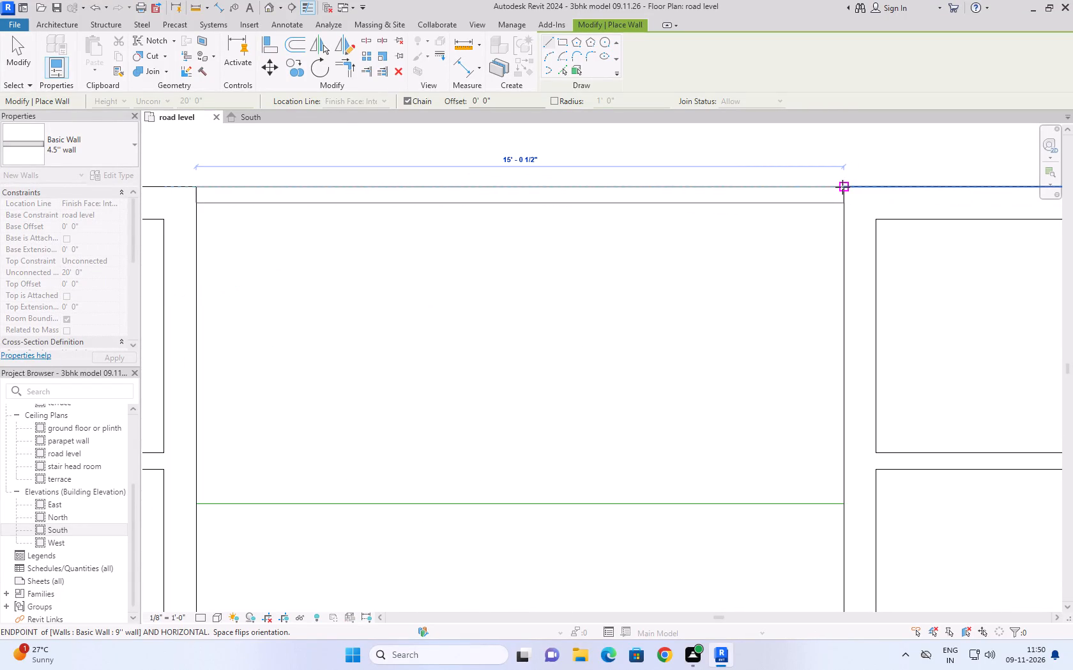
pyautogui.click(842, 187)
pyautogui.scroll(-8, 860, 172)
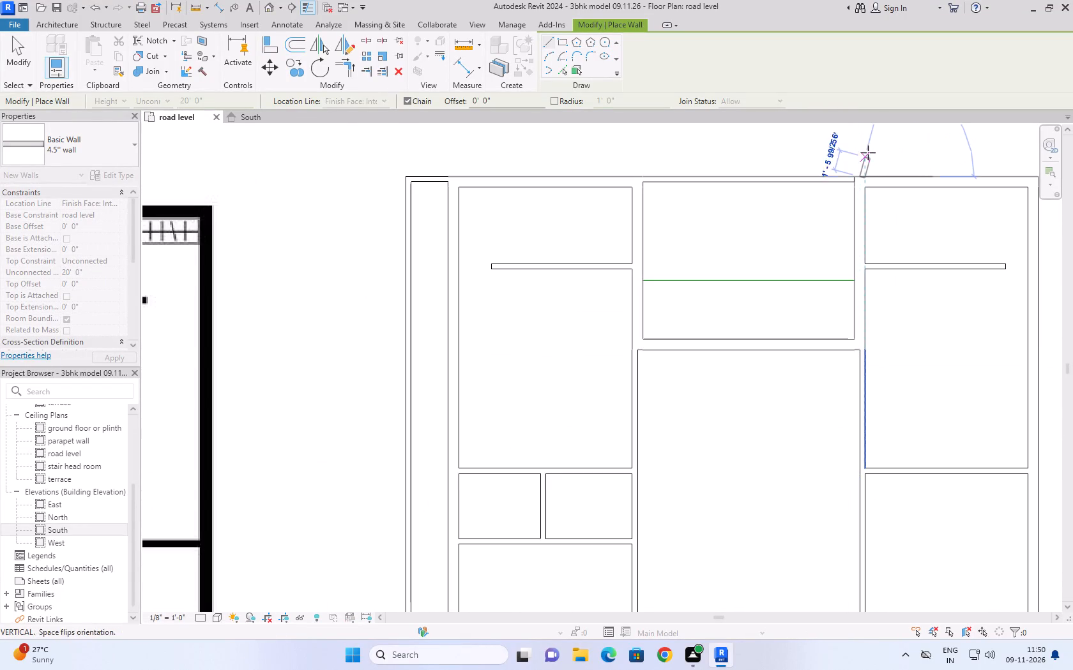
pyautogui.press('Escape')
pyautogui.scroll(-10, 867, 153)
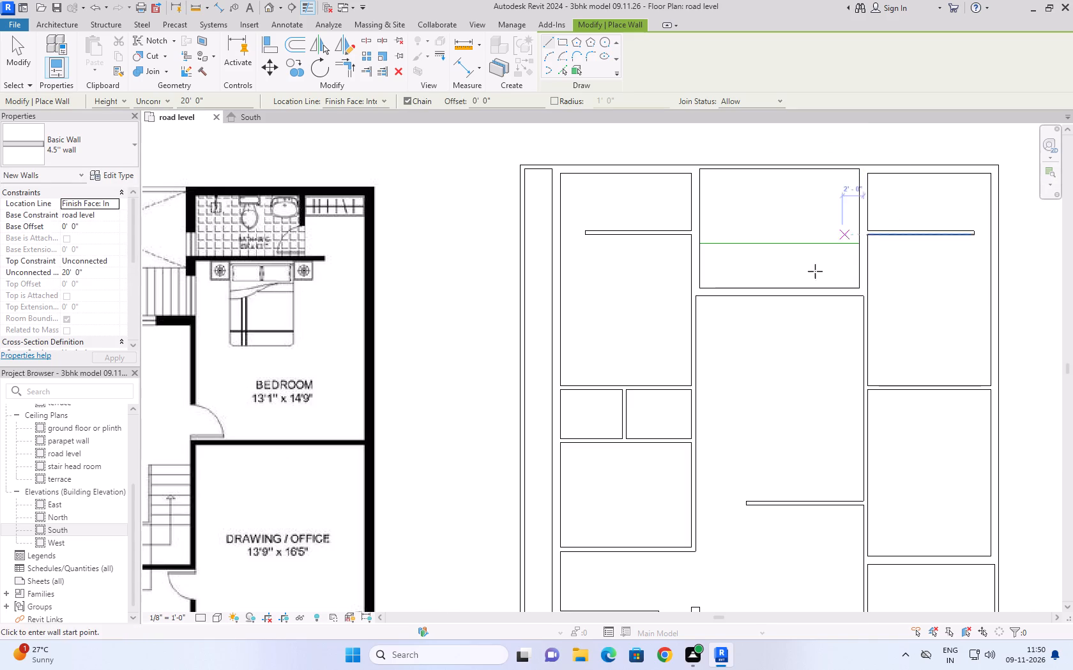
pyautogui.press('Escape')
# Draw a diagonal <Lines> model line about 16'-7'' long from the backyard's upper-left inner corner to the right end of its horizontal line.
pyautogui.scroll(-6, 745, 410)
pyautogui.scroll(2, 642, 295)
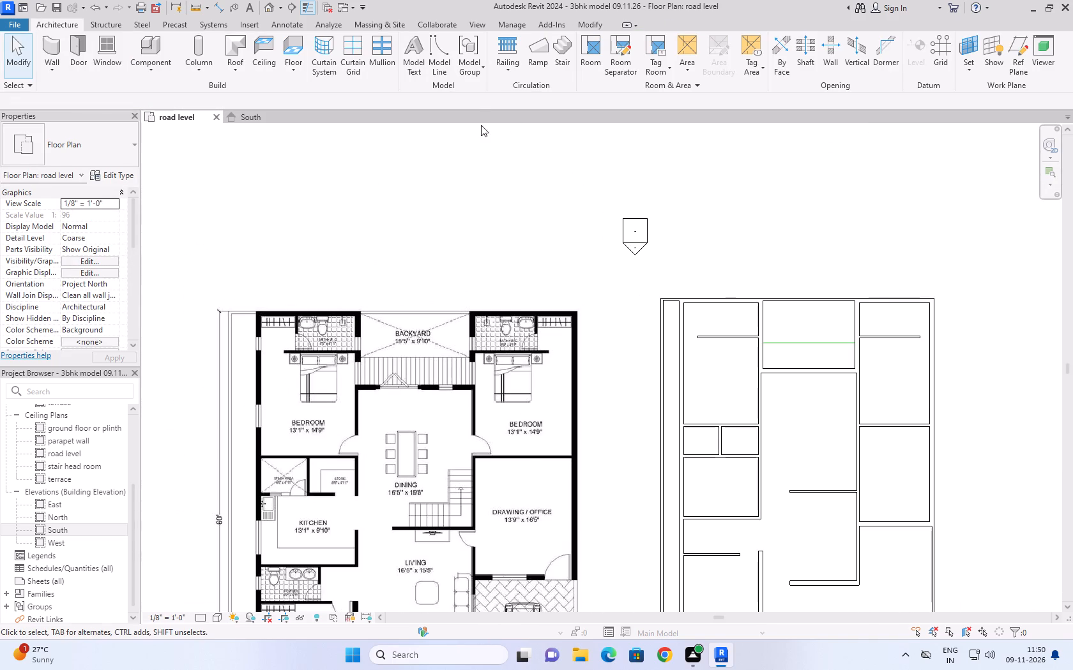
pyautogui.click(438, 47)
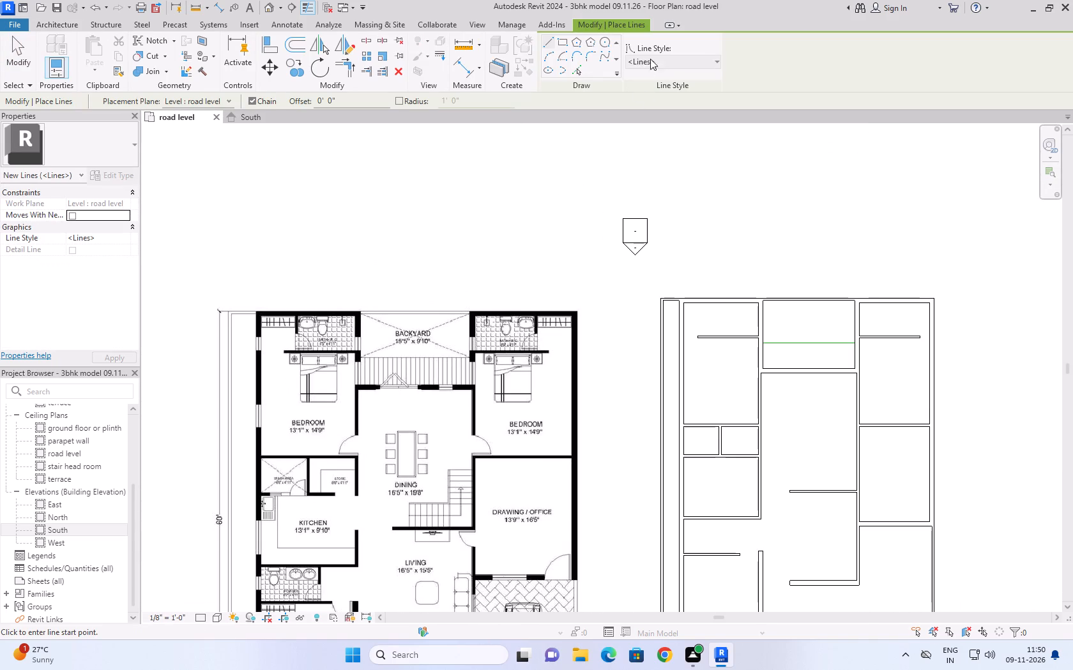
pyautogui.click(708, 58)
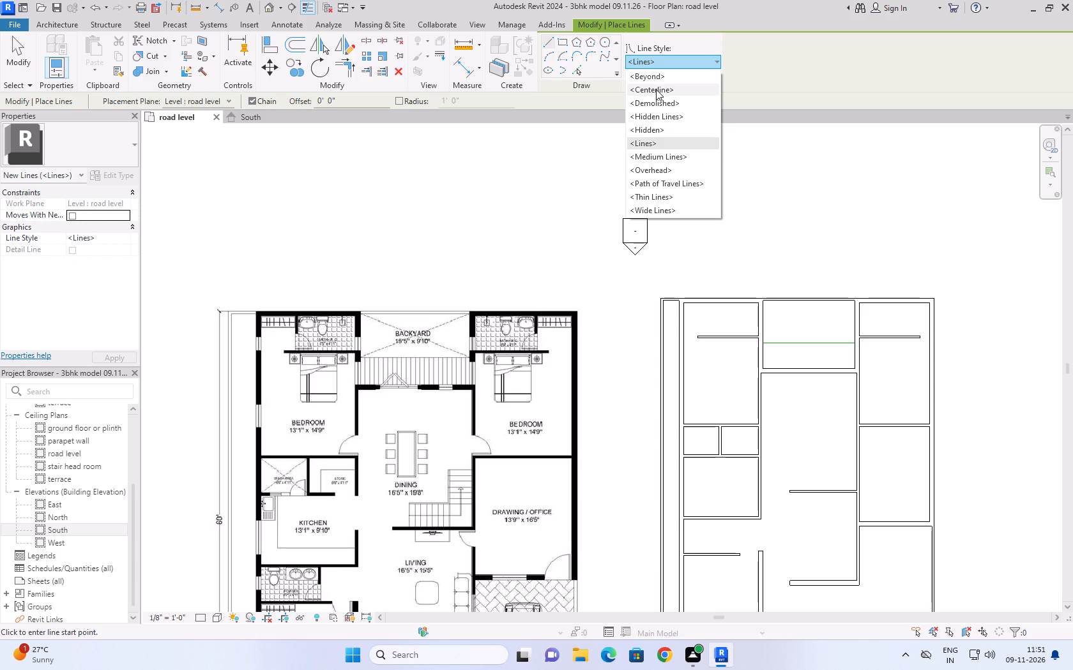
pyautogui.click(658, 145)
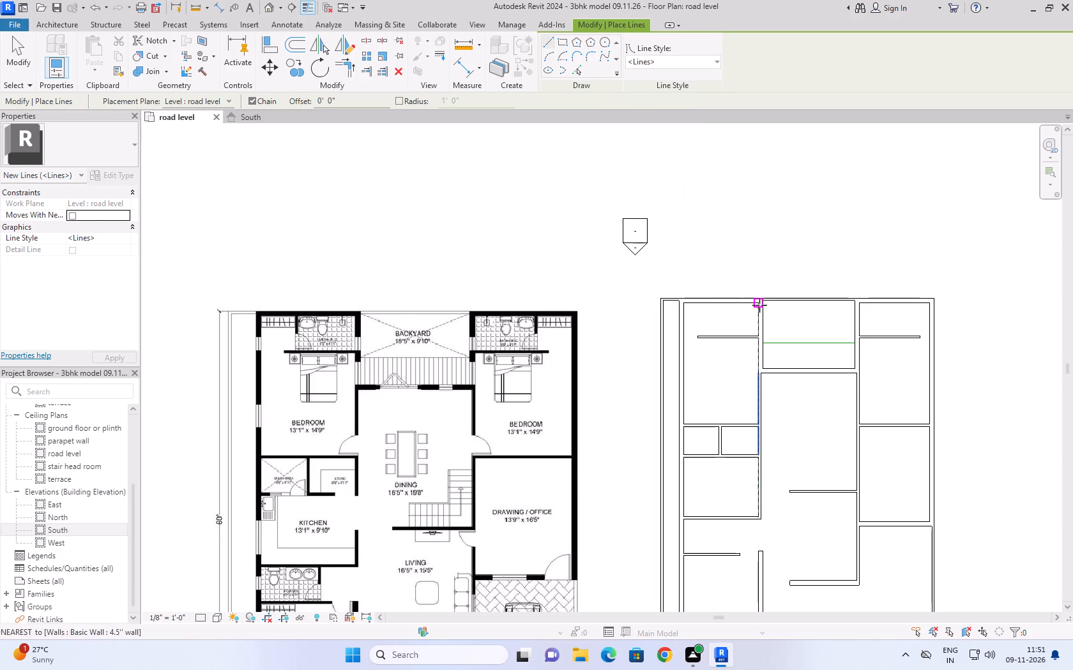
pyautogui.scroll(7, 763, 313)
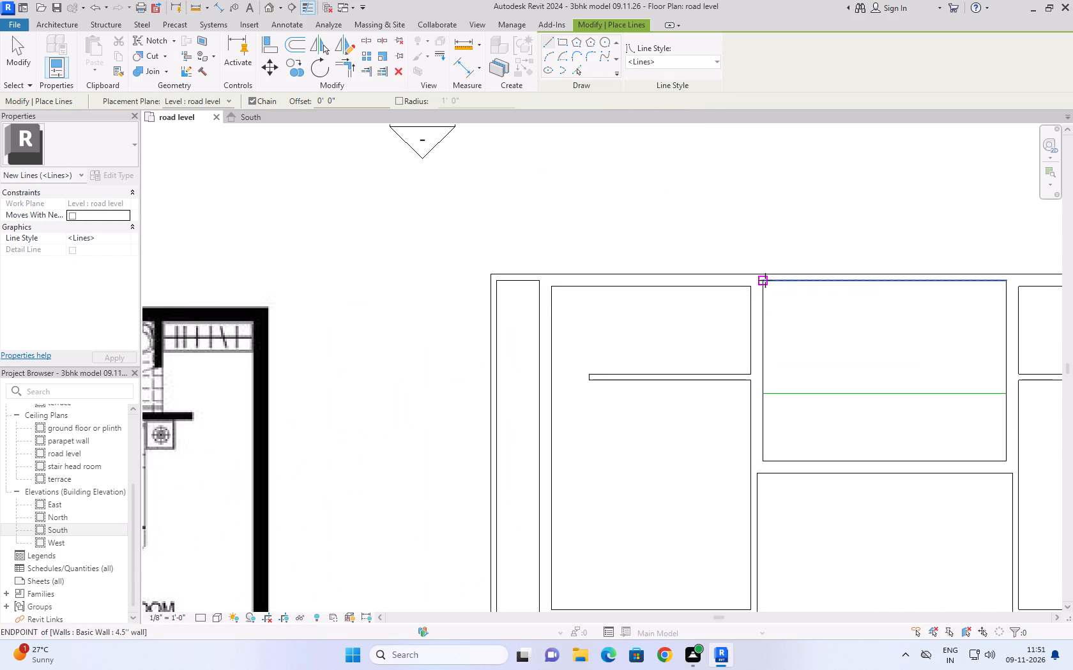
pyautogui.click(765, 280)
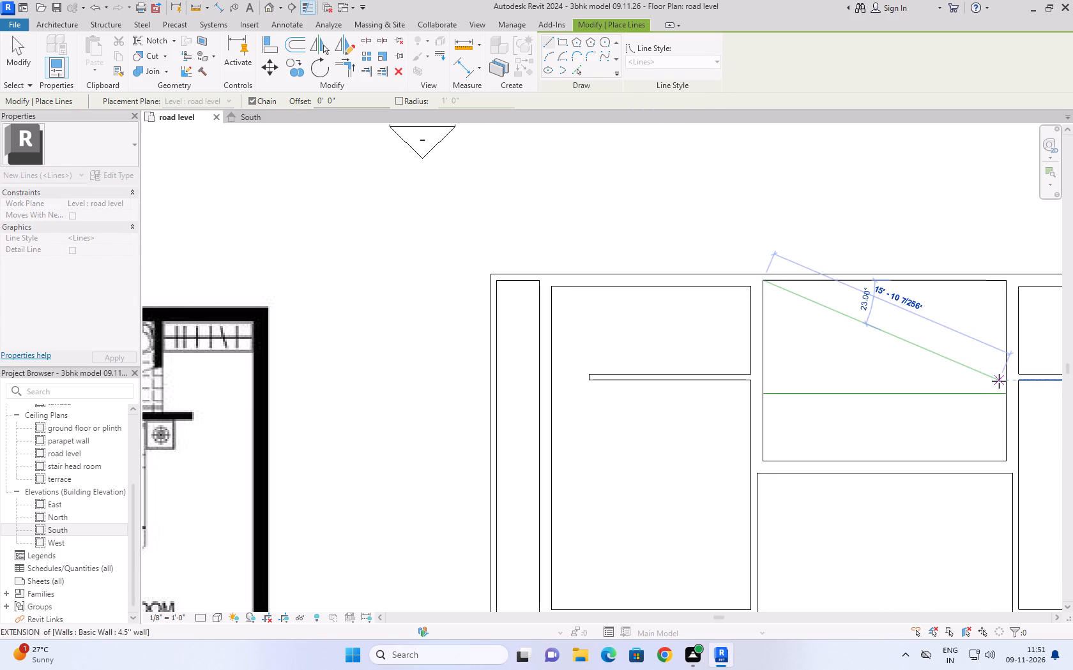
pyautogui.scroll(-5, 1000, 381)
pyautogui.scroll(8, 1010, 399)
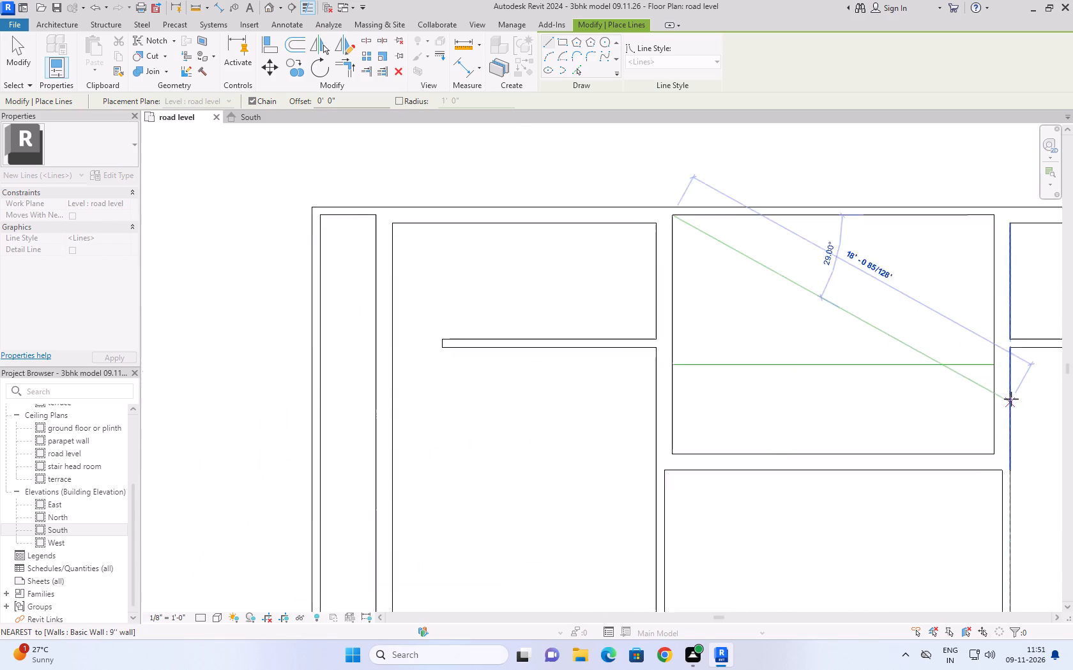
pyautogui.click(990, 359)
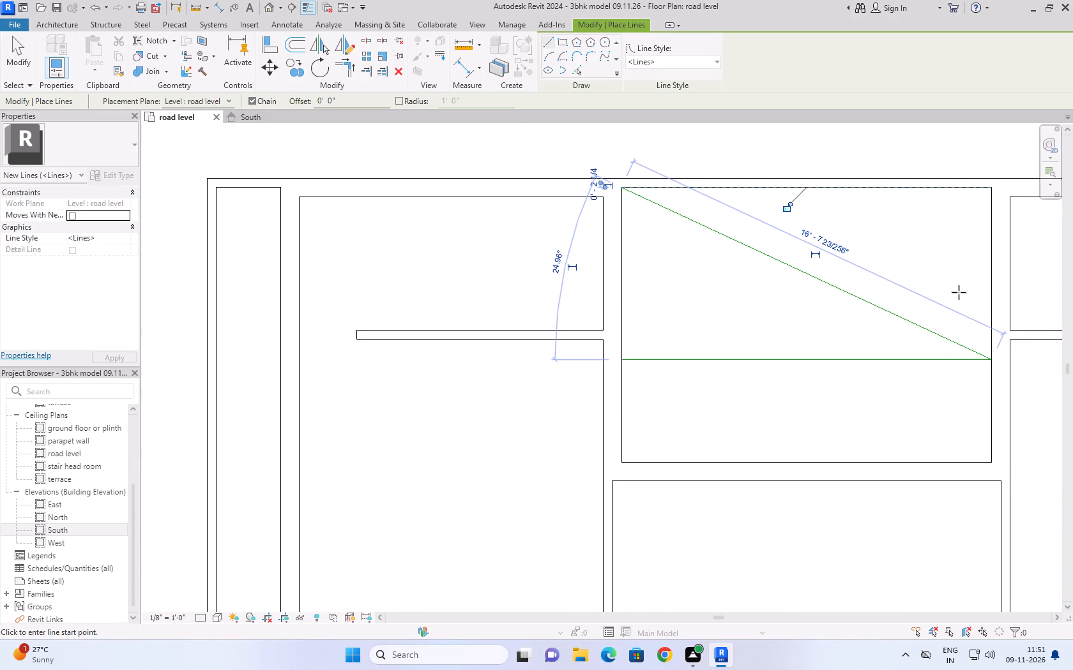
# Draw the opposite diagonal model line, about 16'-7'' long, from the horizontal line's left end to the backyard's upper-right inner corner.
pyautogui.scroll(6, 818, 317)
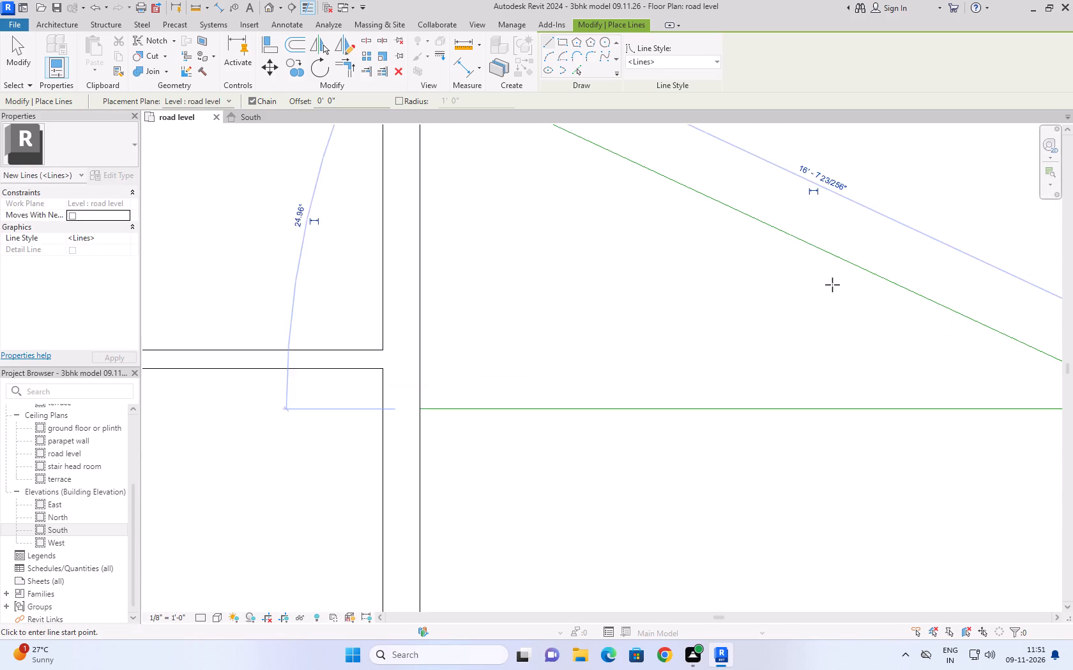
pyautogui.scroll(1, 832, 285)
pyautogui.scroll(-11, 832, 285)
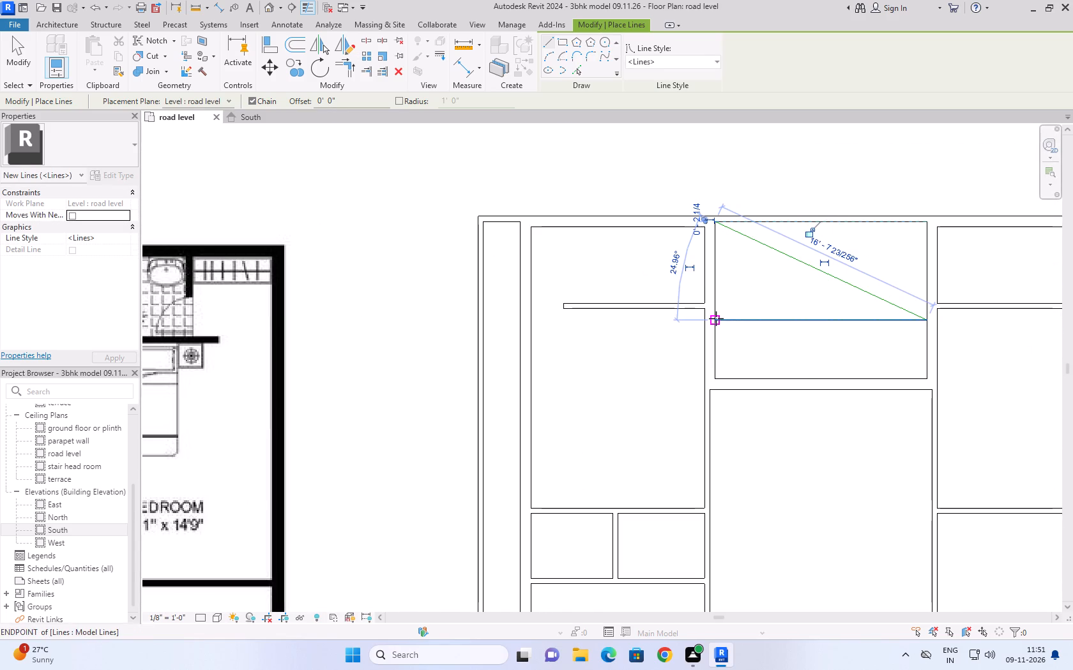
pyautogui.click(716, 318)
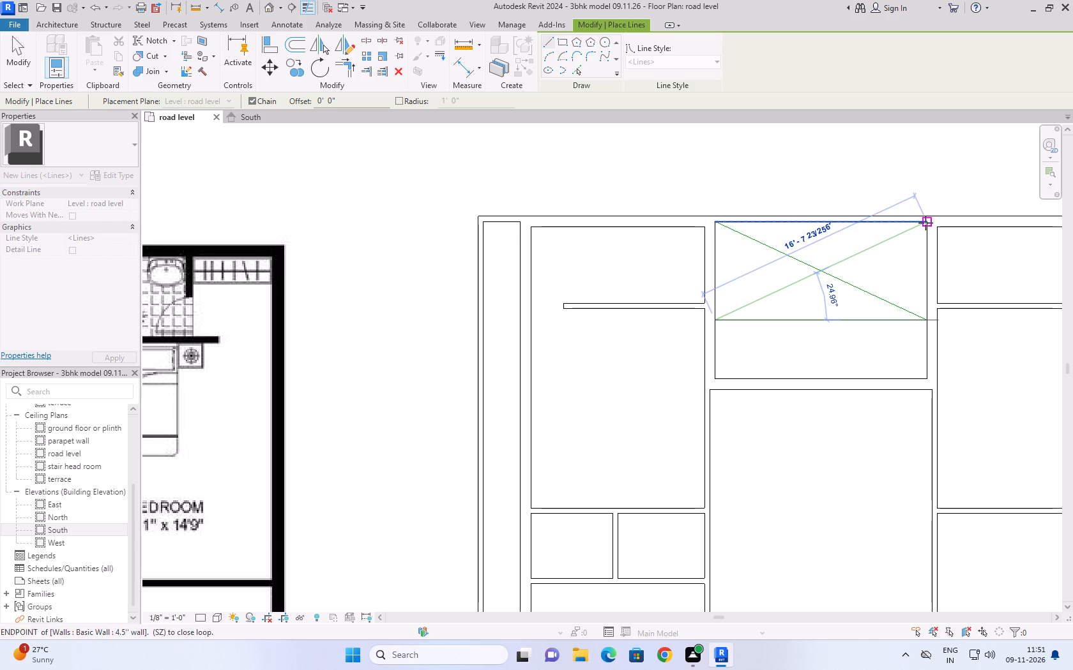
pyautogui.click(925, 223)
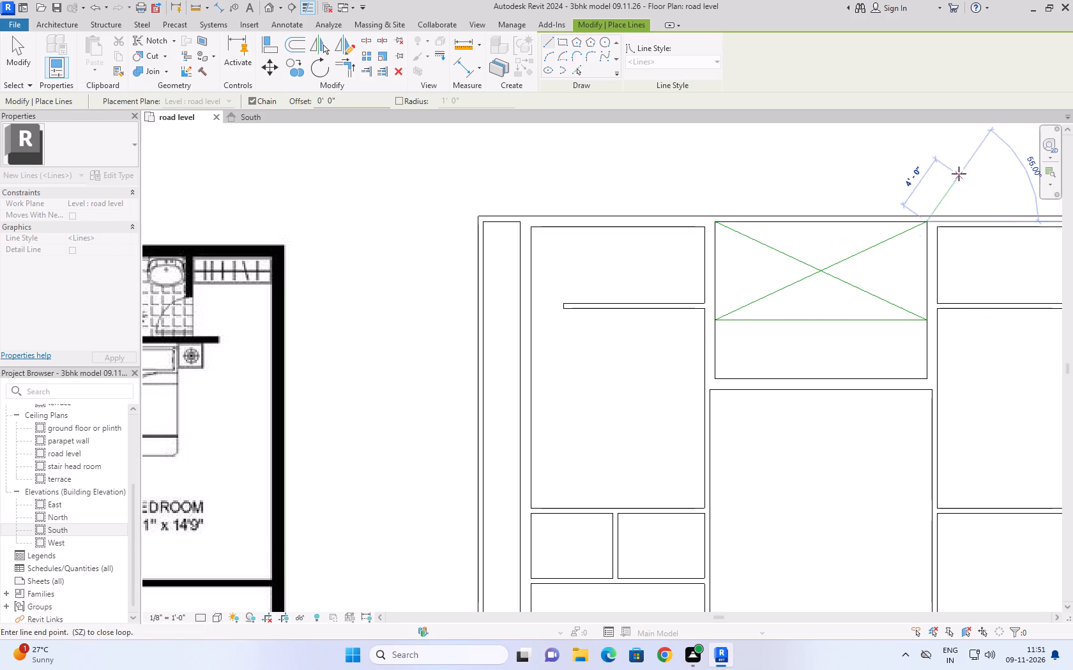
pyautogui.press('Escape')
pyautogui.scroll(-10, 981, 246)
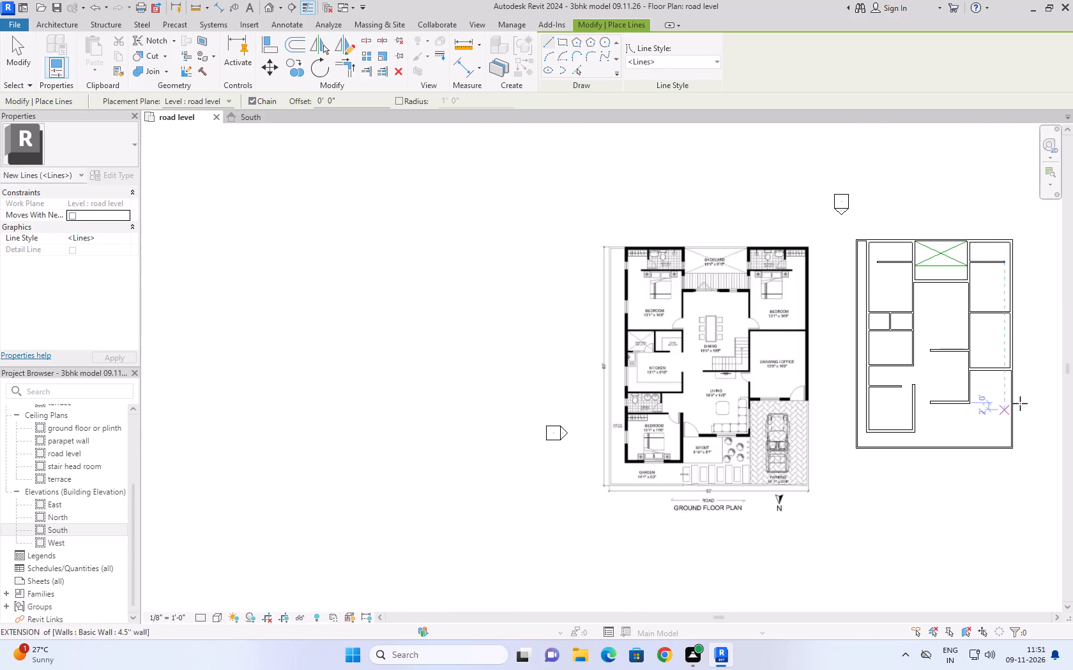
pyautogui.scroll(4, 1039, 308)
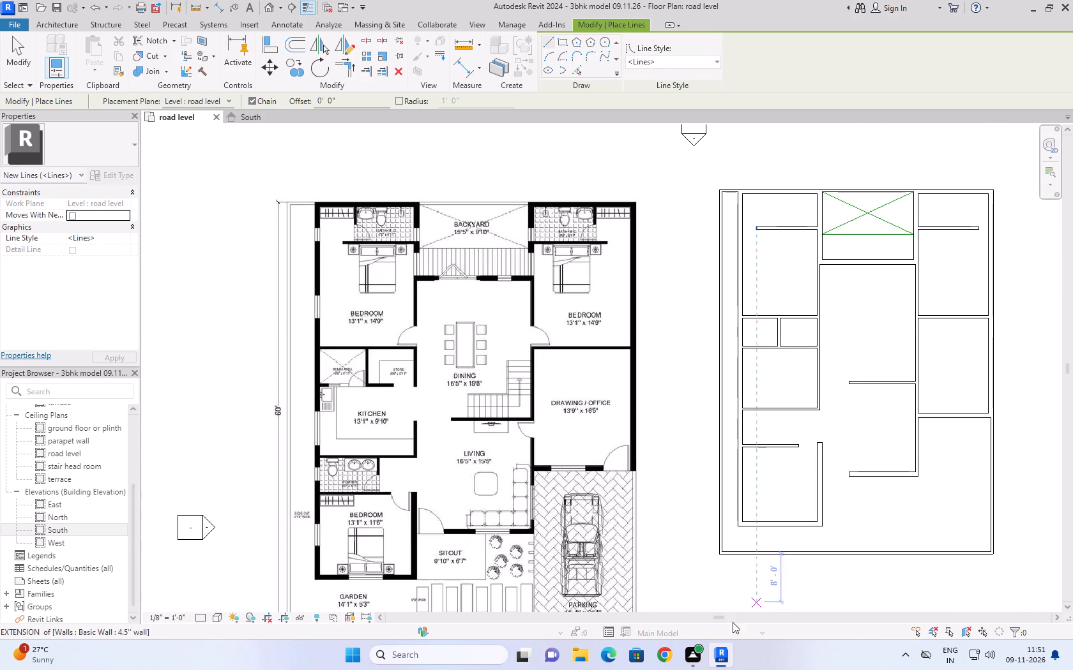
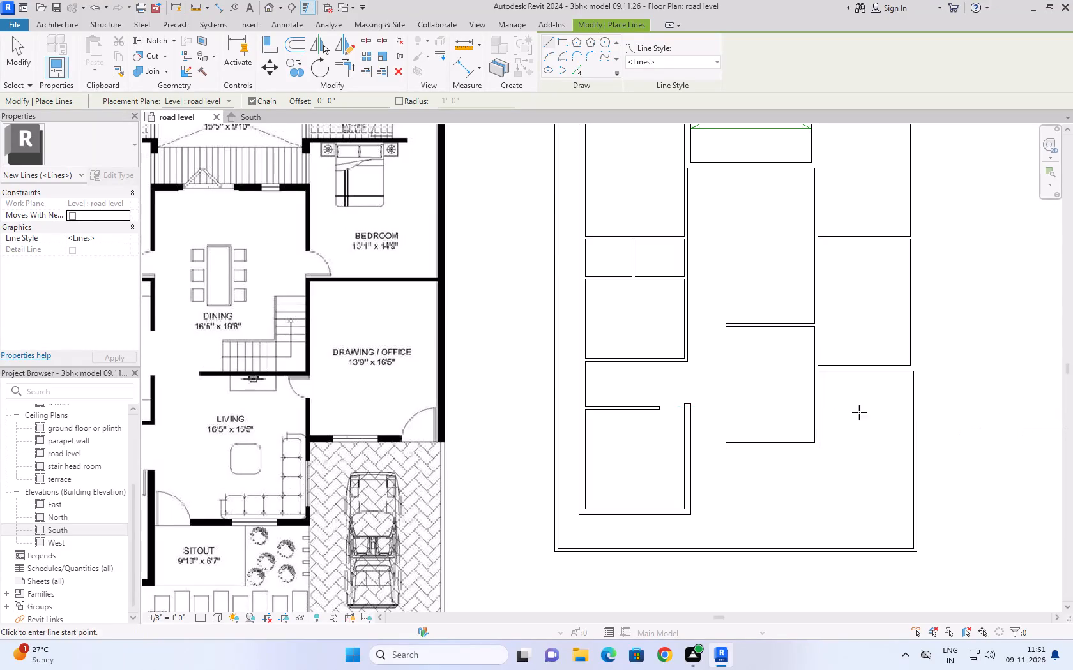
# Leave the line command and compare the bedroom and toilet layout in the reference ground floor plan with the modelled walls.
pyautogui.scroll(-9, 721, 376)
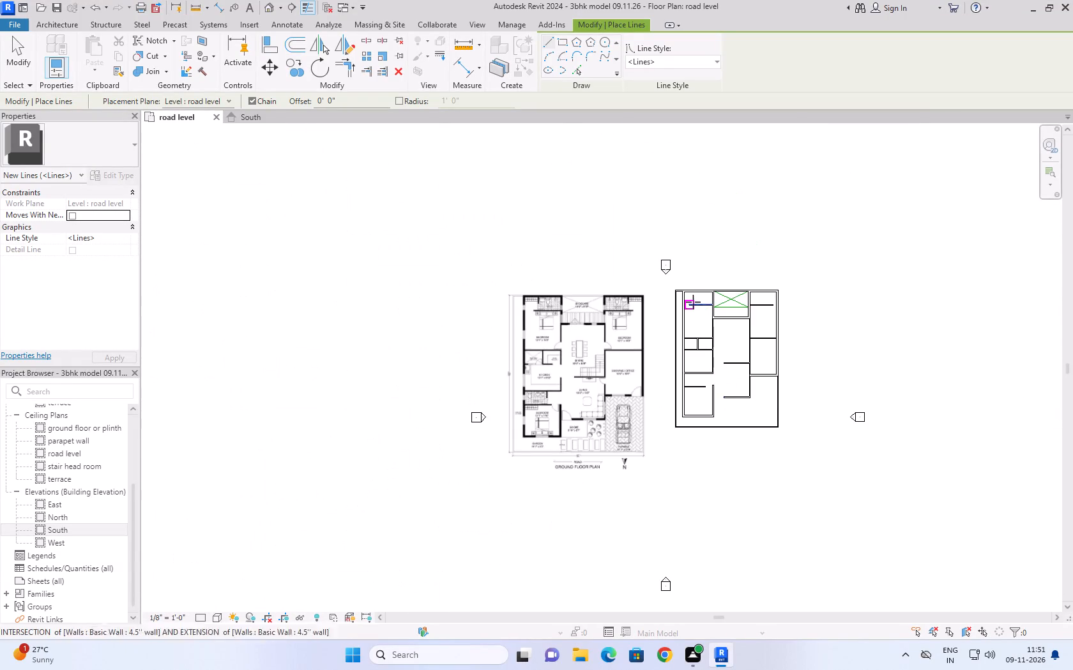
pyautogui.scroll(4, 693, 298)
pyautogui.scroll(5, 765, 287)
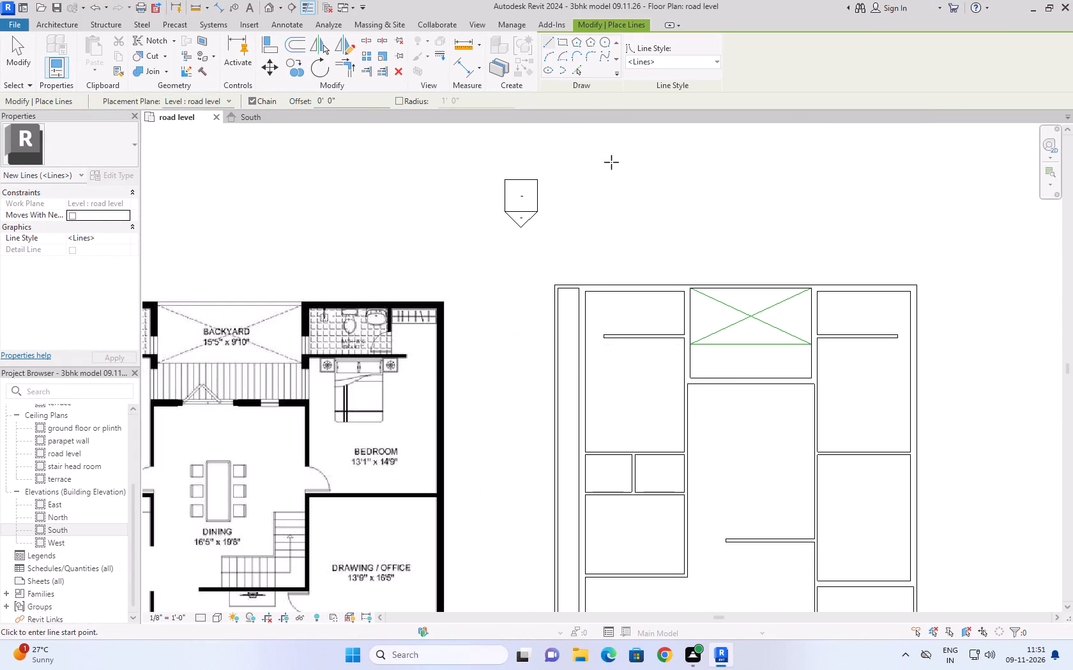
pyautogui.scroll(1, 615, 161)
pyautogui.scroll(-4, 612, 204)
pyautogui.scroll(6, 545, 278)
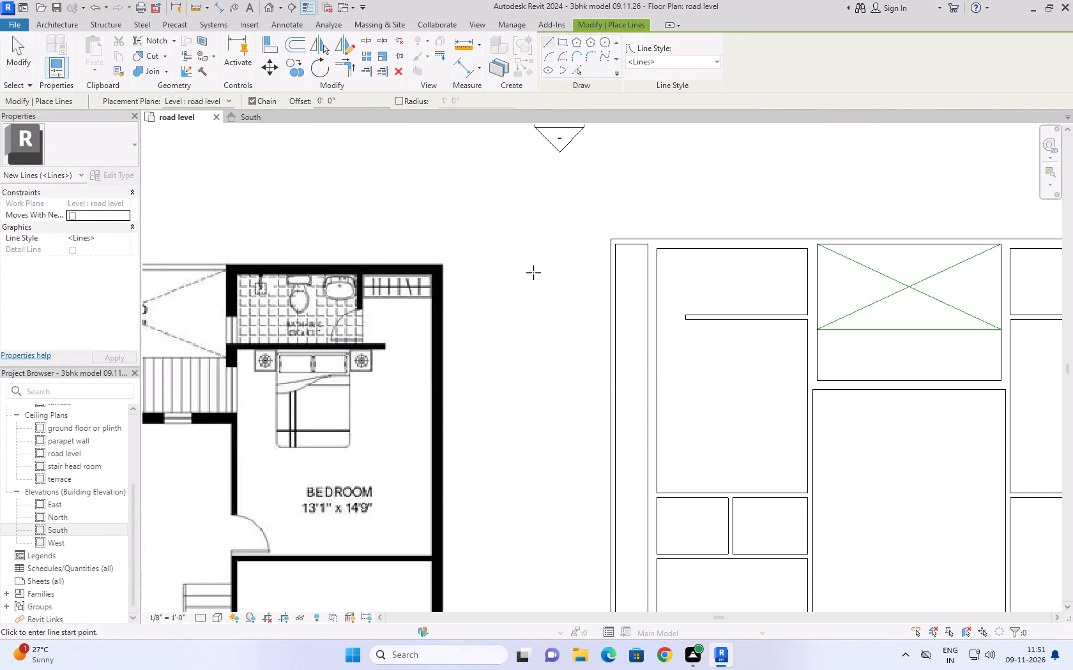
pyautogui.scroll(-3, 533, 272)
pyautogui.click(17, 52)
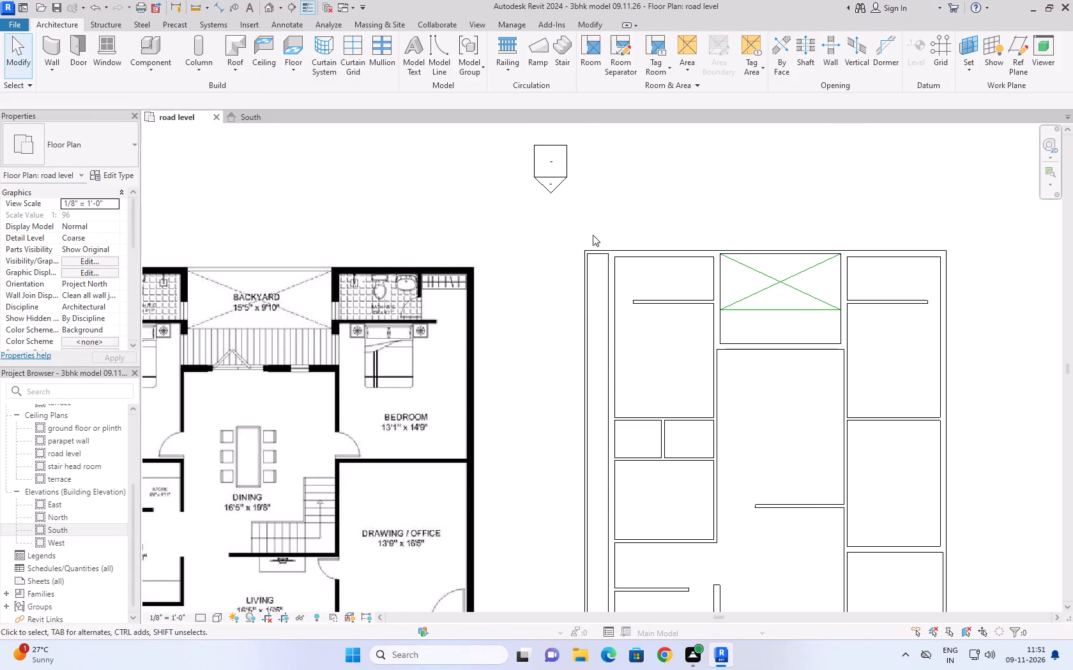
pyautogui.scroll(-5, 627, 234)
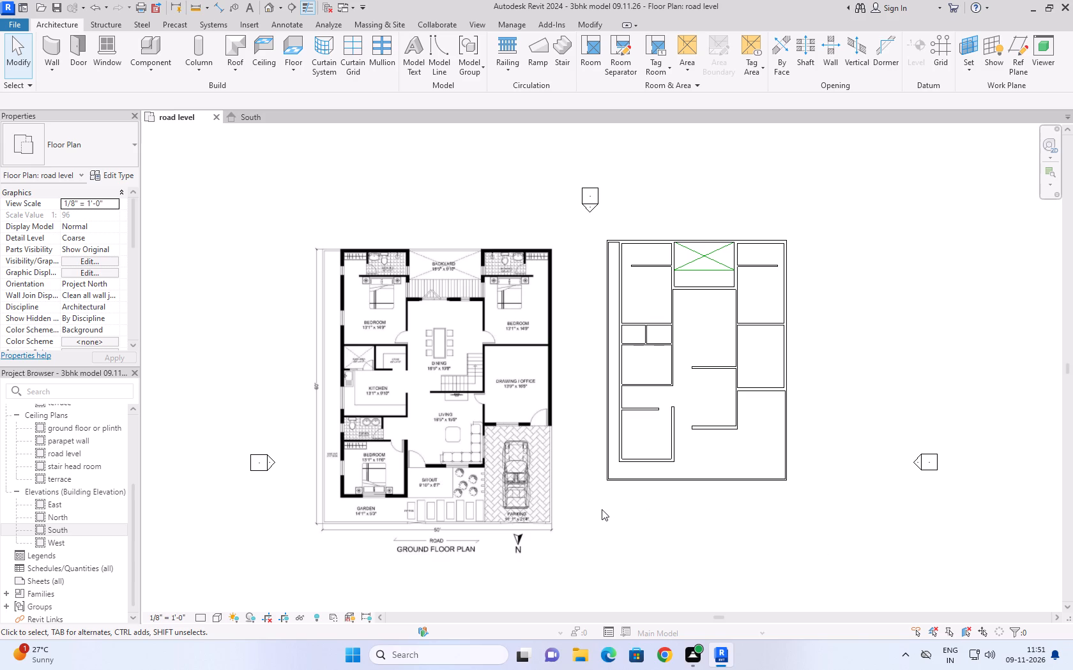
pyautogui.scroll(4, 367, 563)
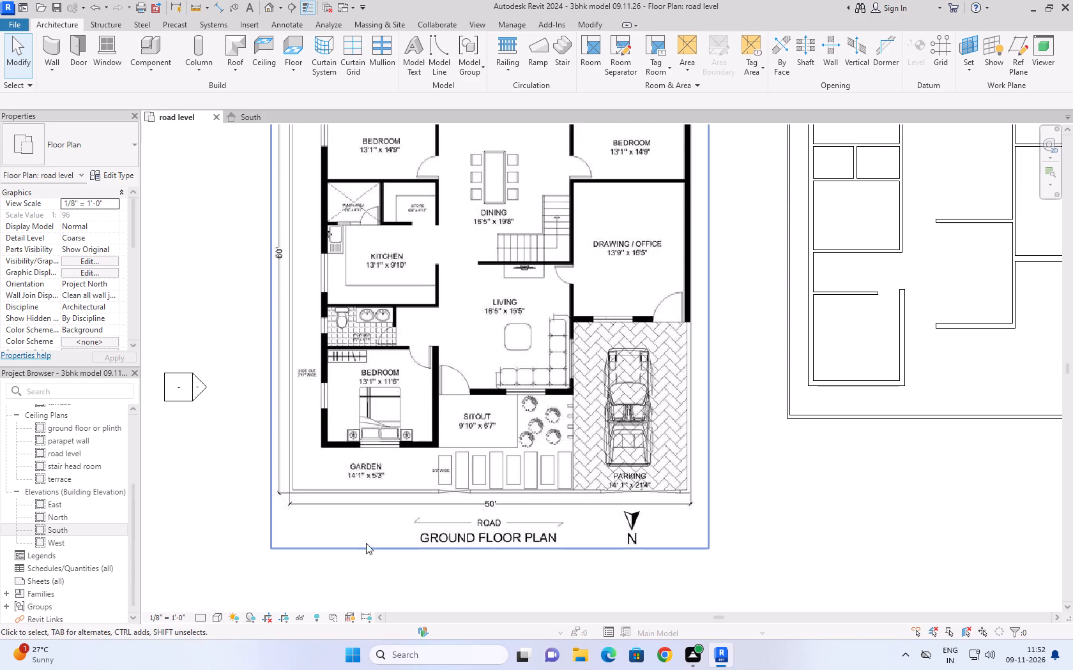
pyautogui.scroll(-3, 364, 438)
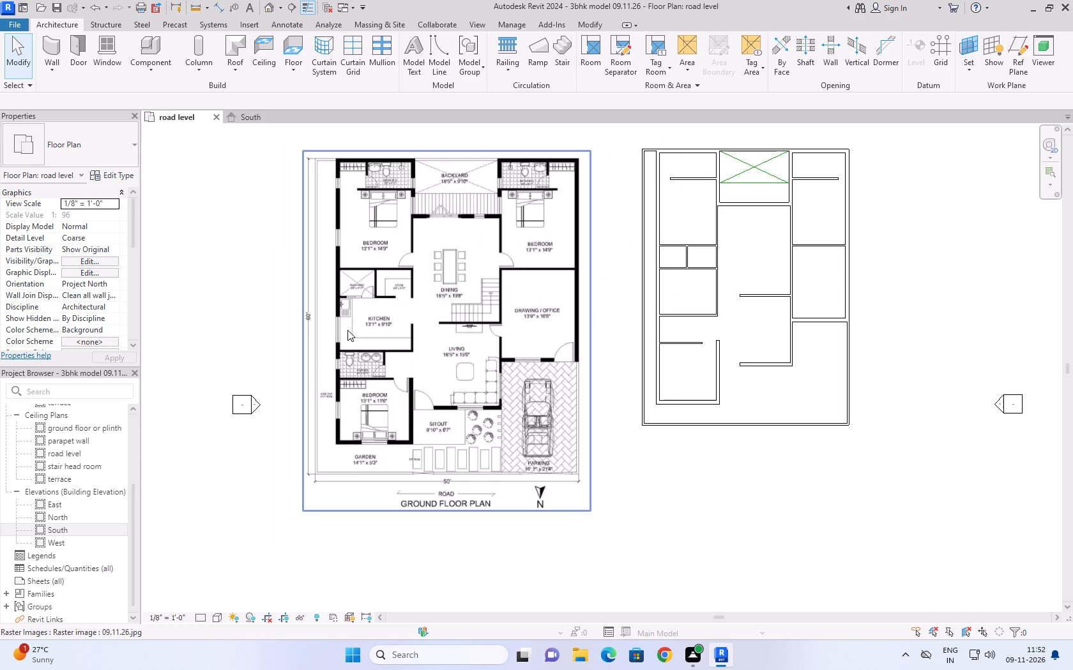
pyautogui.moveTo(358, 301); pyautogui.dragTo(360, 349, button='middle')
pyautogui.scroll(1, 365, 366)
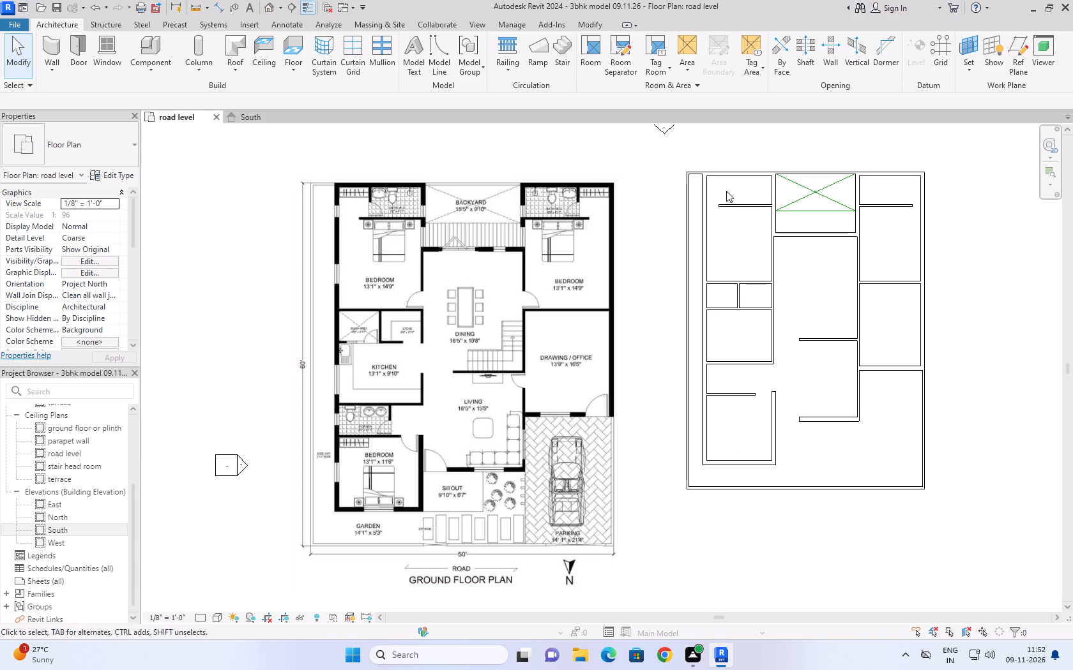
pyautogui.scroll(3, 376, 199)
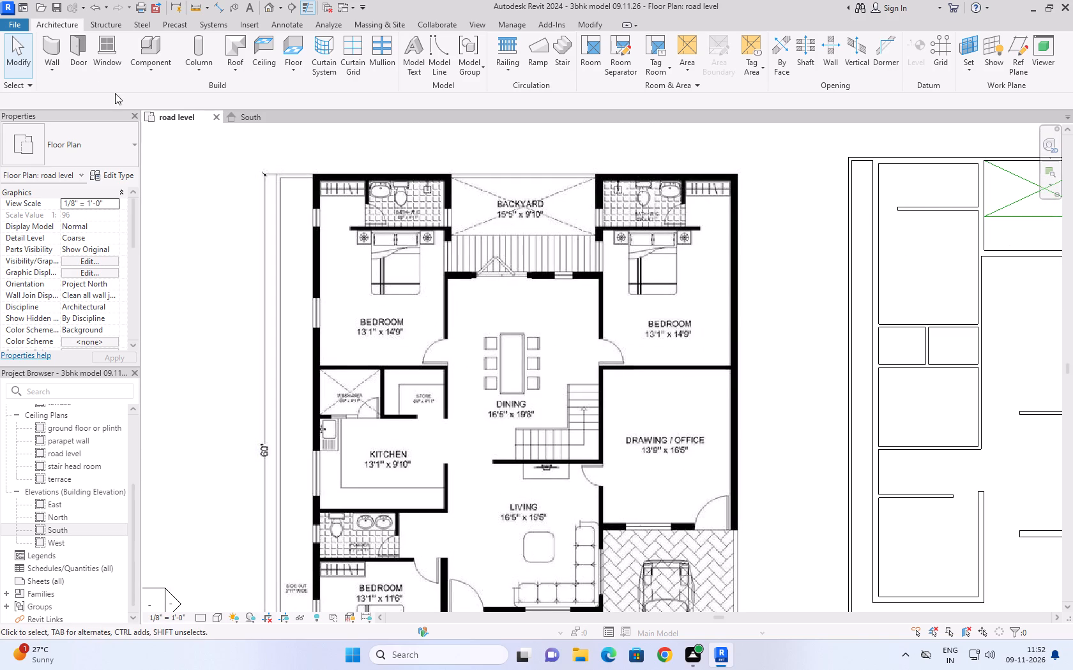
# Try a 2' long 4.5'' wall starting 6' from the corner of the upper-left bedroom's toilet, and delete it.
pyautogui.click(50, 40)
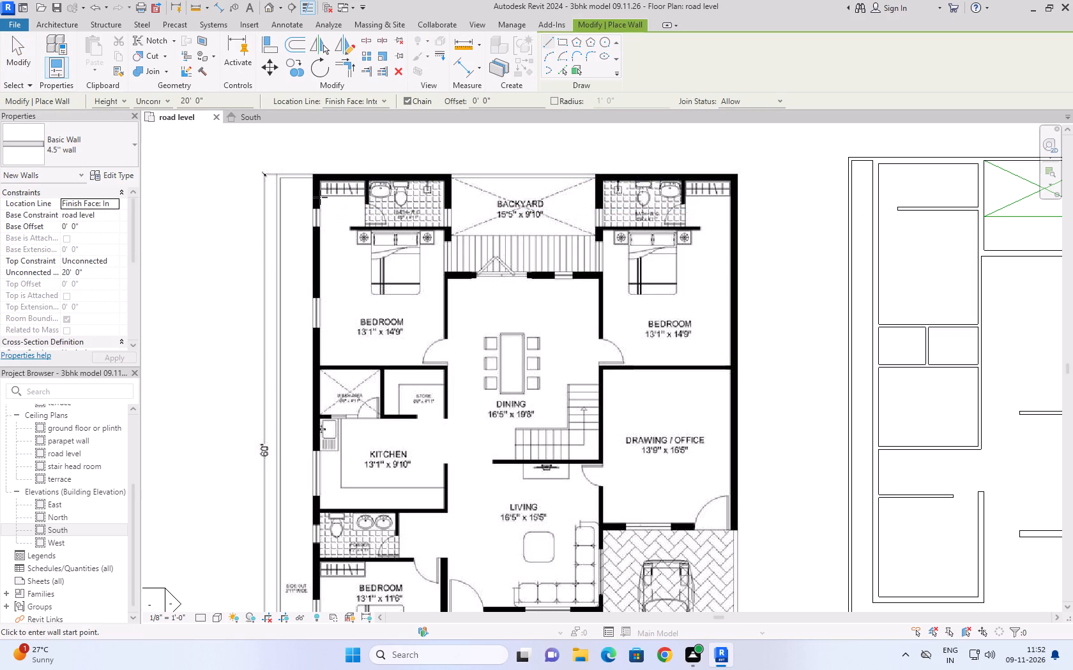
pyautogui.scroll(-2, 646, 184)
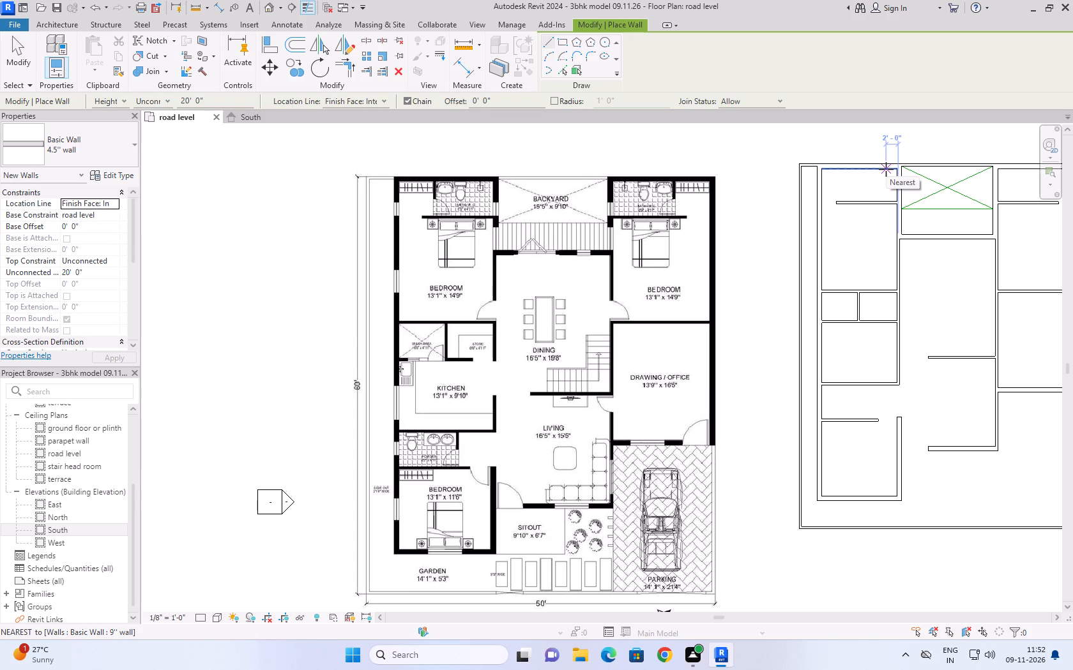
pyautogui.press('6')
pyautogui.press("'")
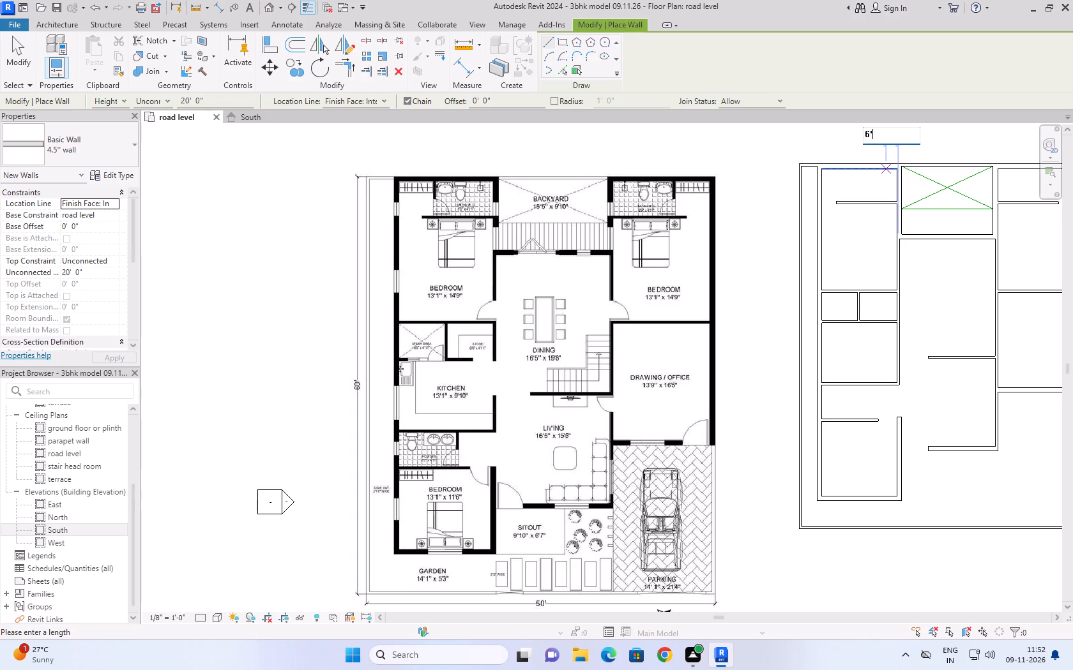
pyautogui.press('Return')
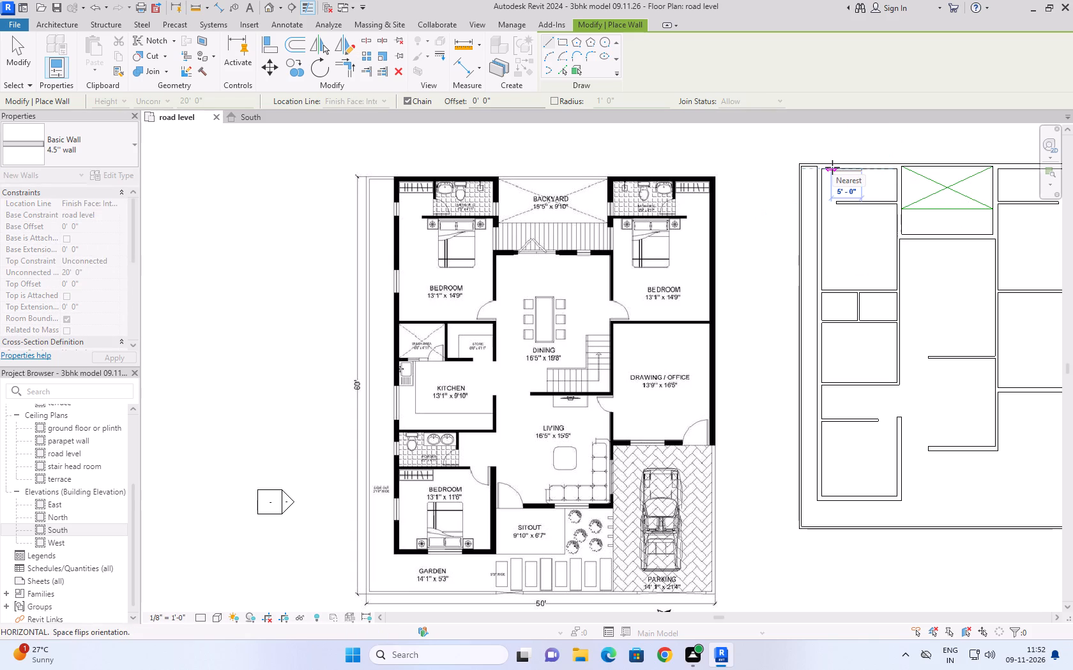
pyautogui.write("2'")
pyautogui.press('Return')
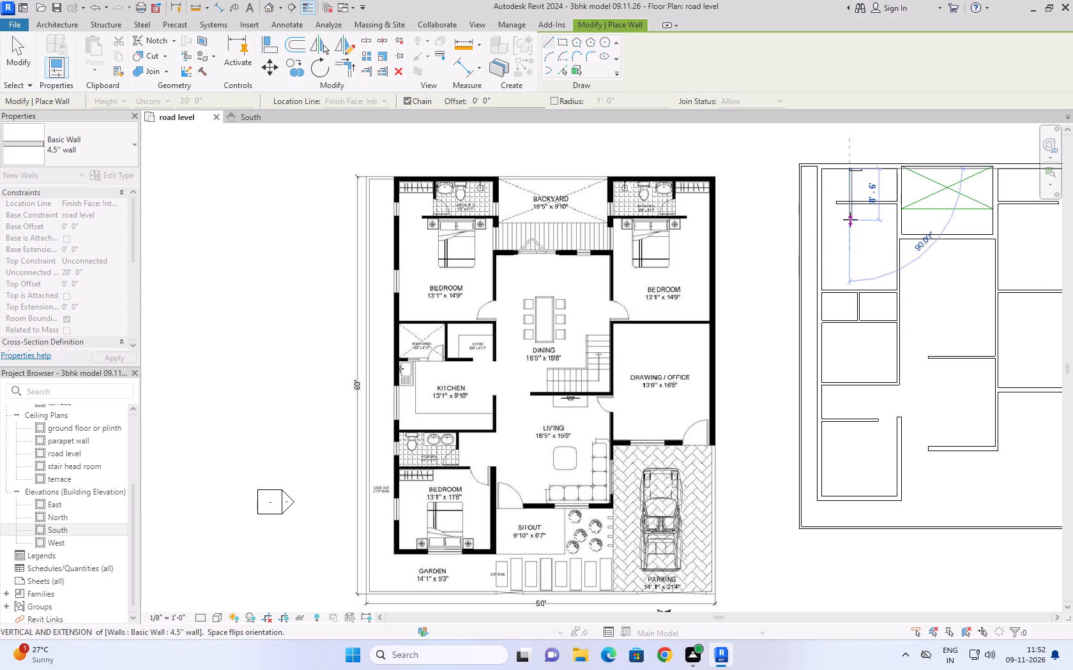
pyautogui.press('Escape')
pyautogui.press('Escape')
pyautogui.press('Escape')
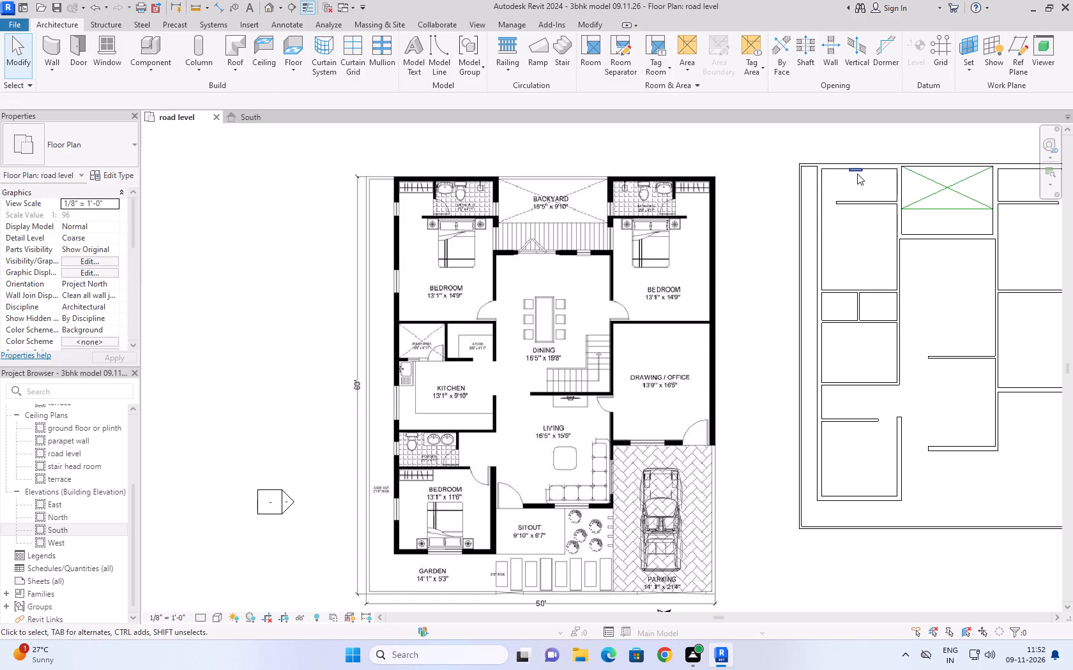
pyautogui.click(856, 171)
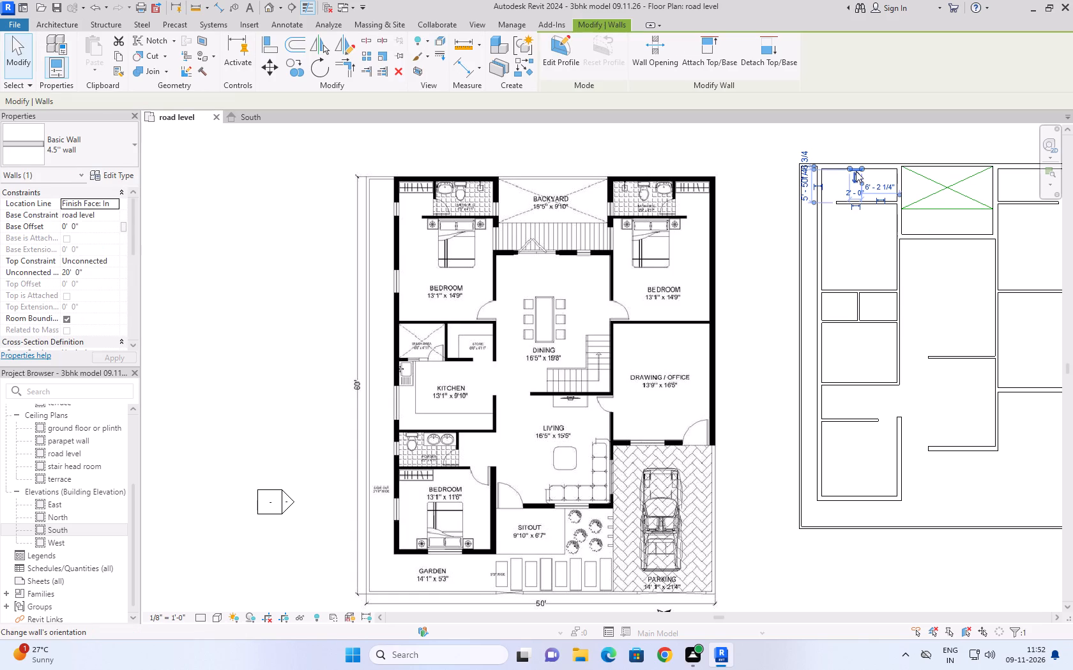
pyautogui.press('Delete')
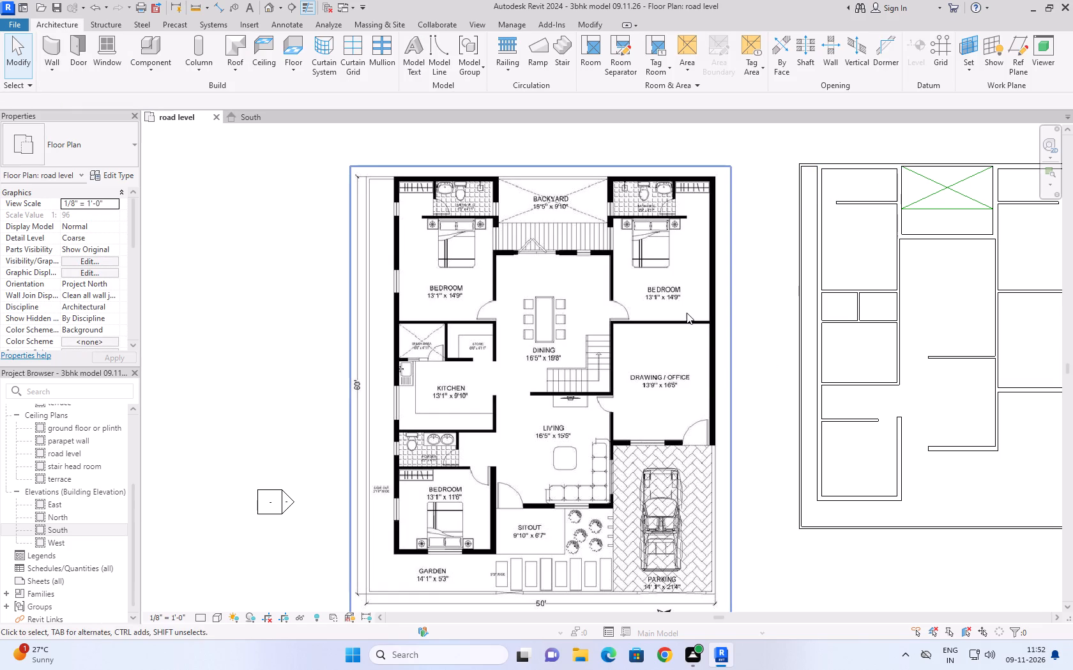
# Draw a 4.5'' wall from the upper-left toilet's inner right corner 8' along the back wall, continuing down past the toilet's lower wall.
pyautogui.press('w')
pyautogui.press('a')
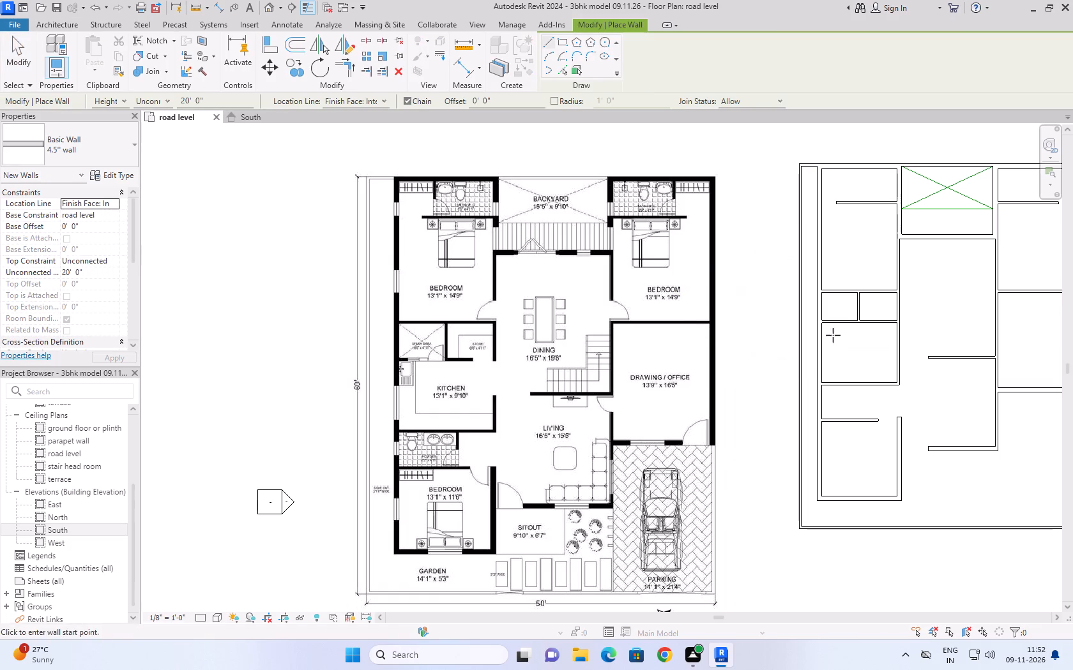
pyautogui.click(897, 169)
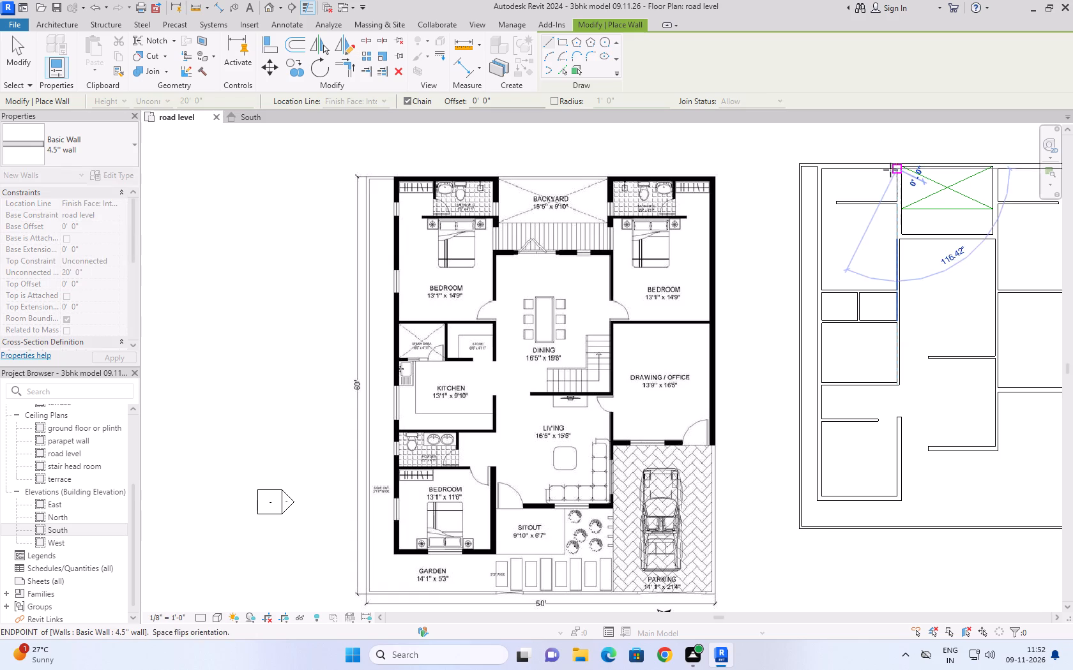
pyautogui.write("8'")
pyautogui.press('Return')
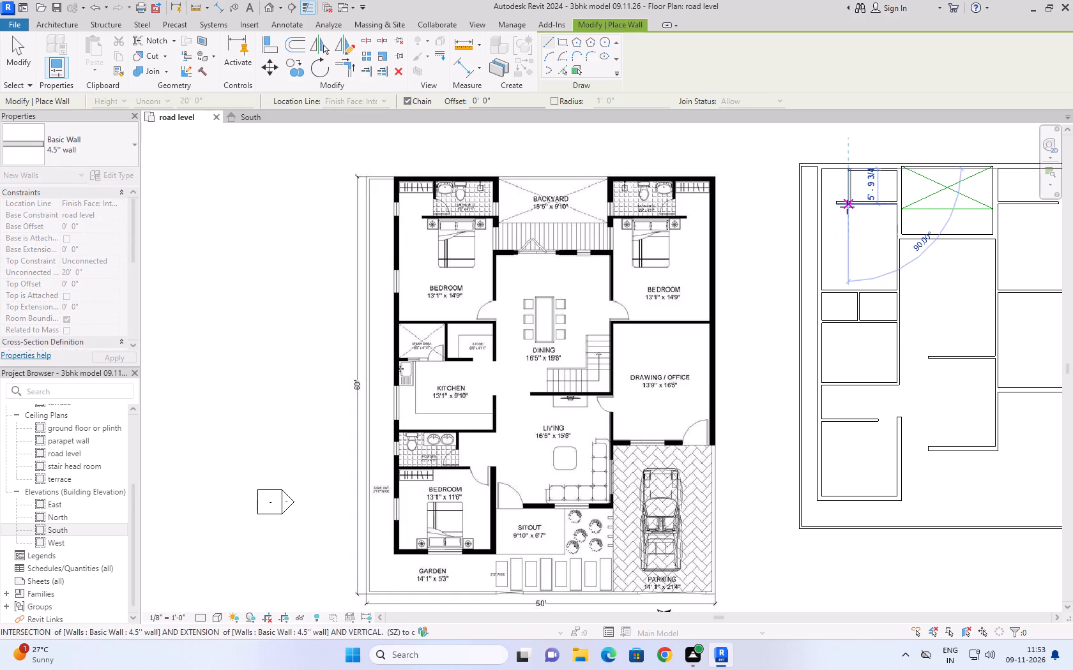
pyautogui.scroll(1, 847, 207)
pyautogui.scroll(-2, 847, 207)
pyautogui.scroll(5, 847, 207)
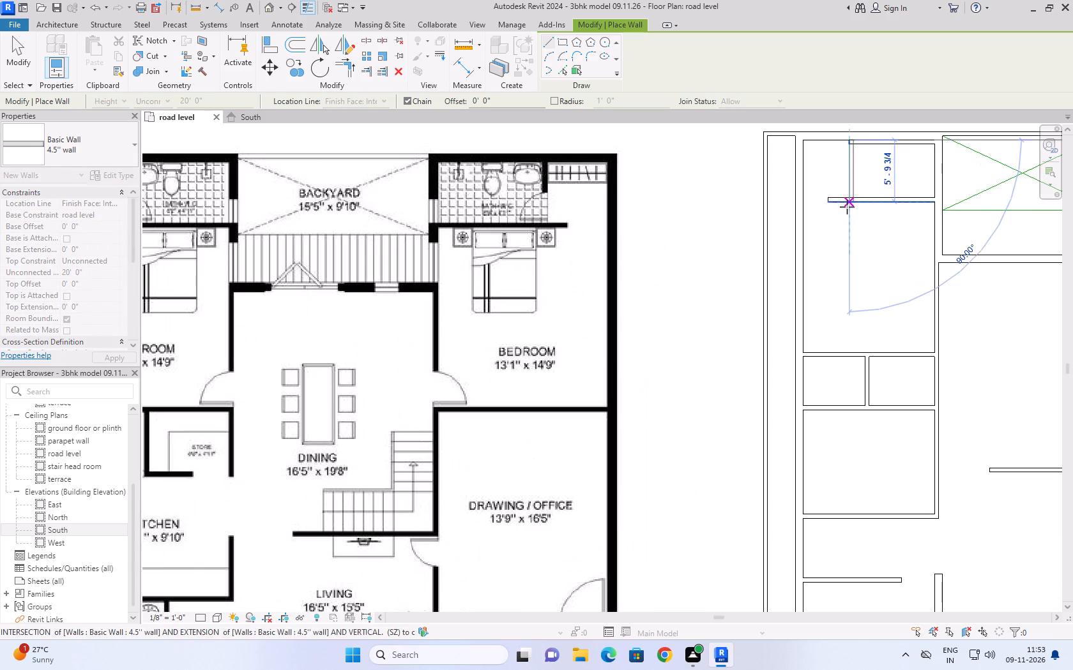
pyautogui.click(847, 207)
pyautogui.press('Escape')
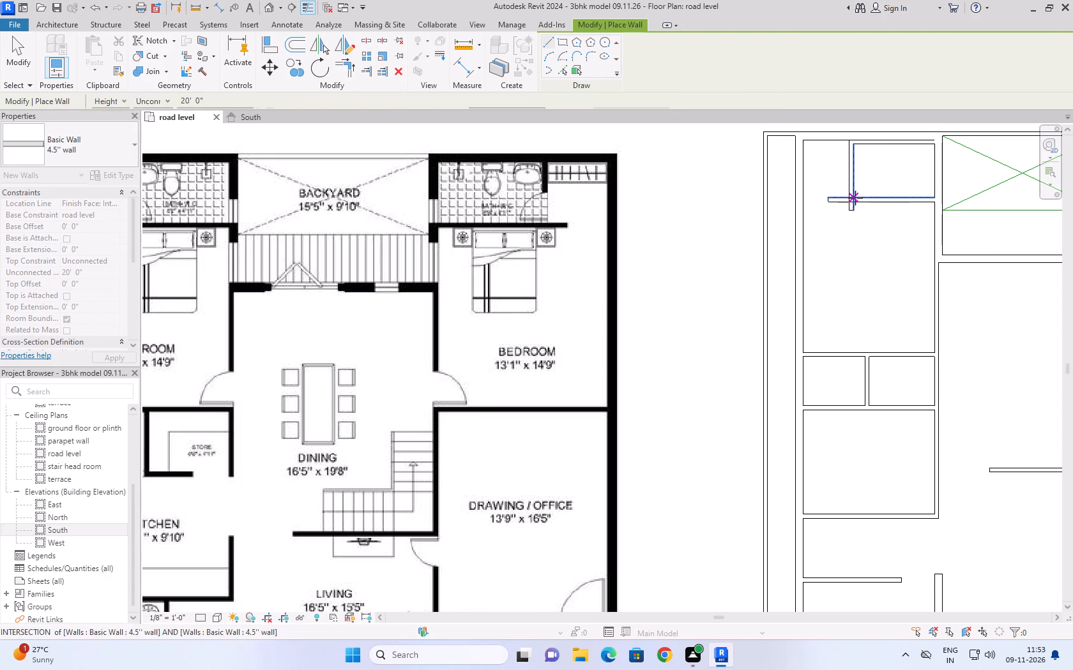
pyautogui.press('Escape')
# Pull the new toilet partition's lower end back to the toilet's horizontal lower wall.
pyautogui.click(853, 205)
pyautogui.scroll(5, 850, 212)
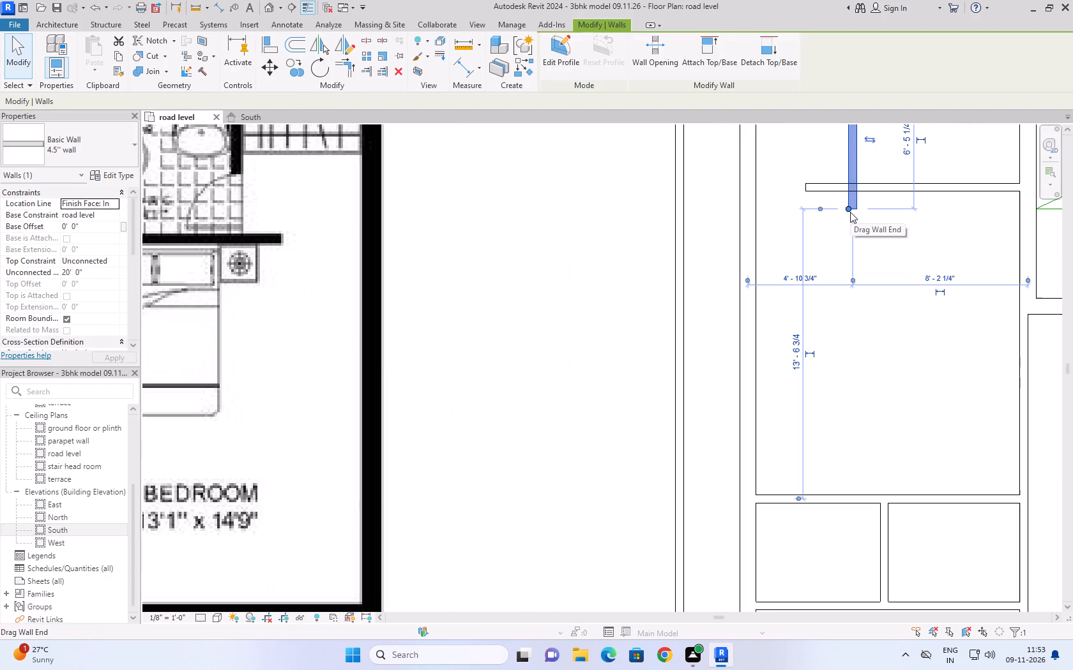
pyautogui.moveTo(847, 208); pyautogui.dragTo(847, 184)
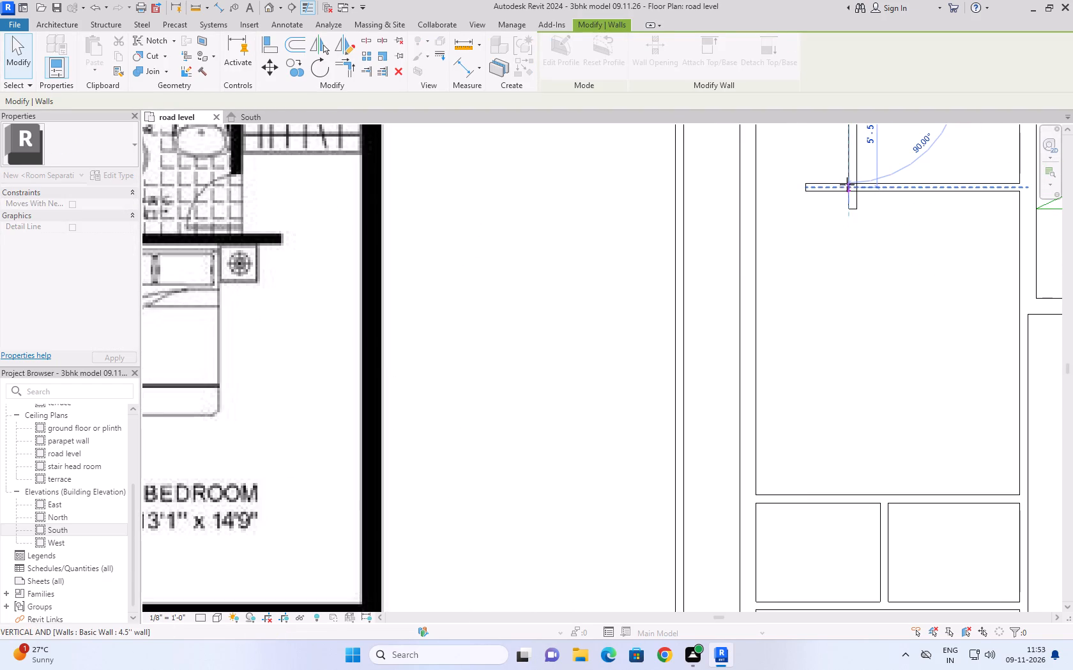
pyautogui.moveTo(847, 184); pyautogui.dragTo(848, 183)
pyautogui.click(616, 178)
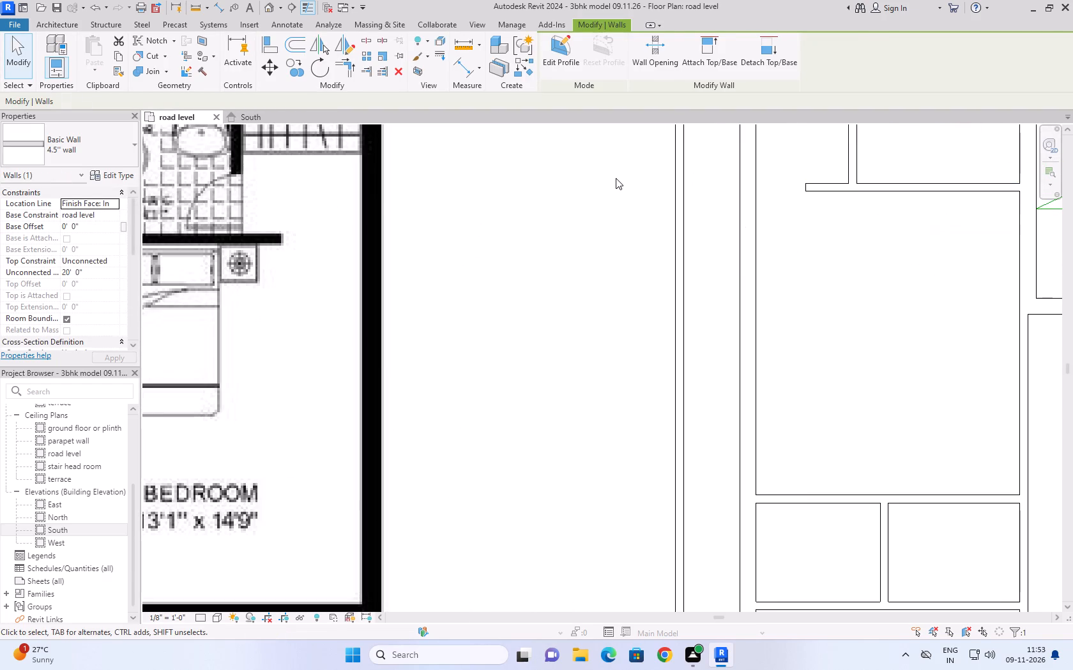
# Delete the 8' horizontal wall segment lying against the back wall of the upper-left toilet.
pyautogui.scroll(-10, 619, 186)
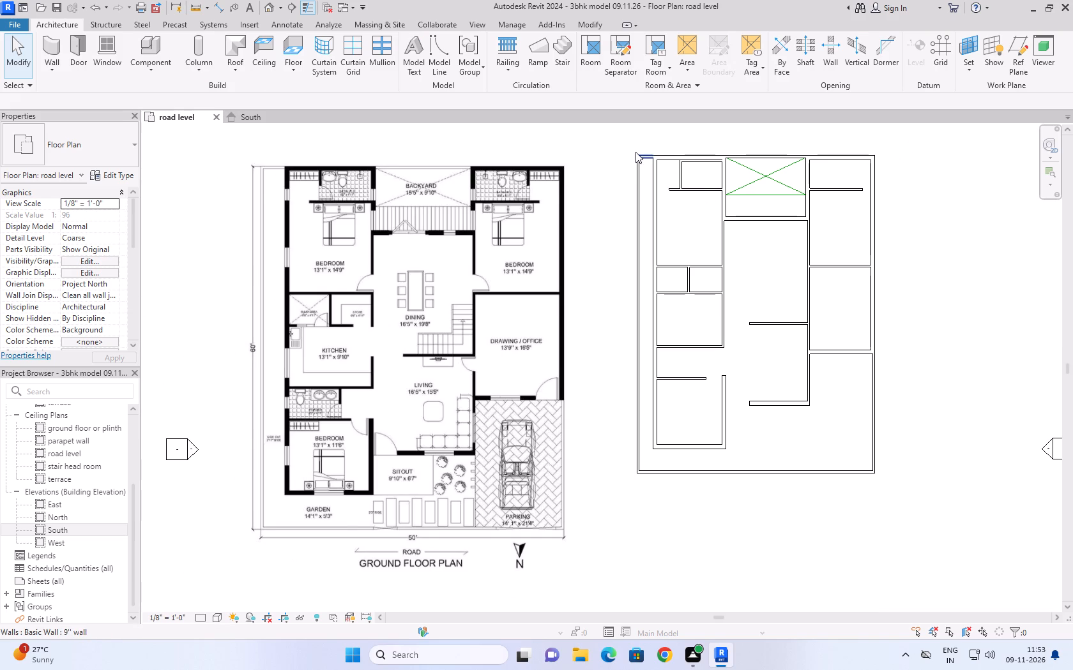
pyautogui.scroll(4, 635, 152)
pyautogui.click(738, 170)
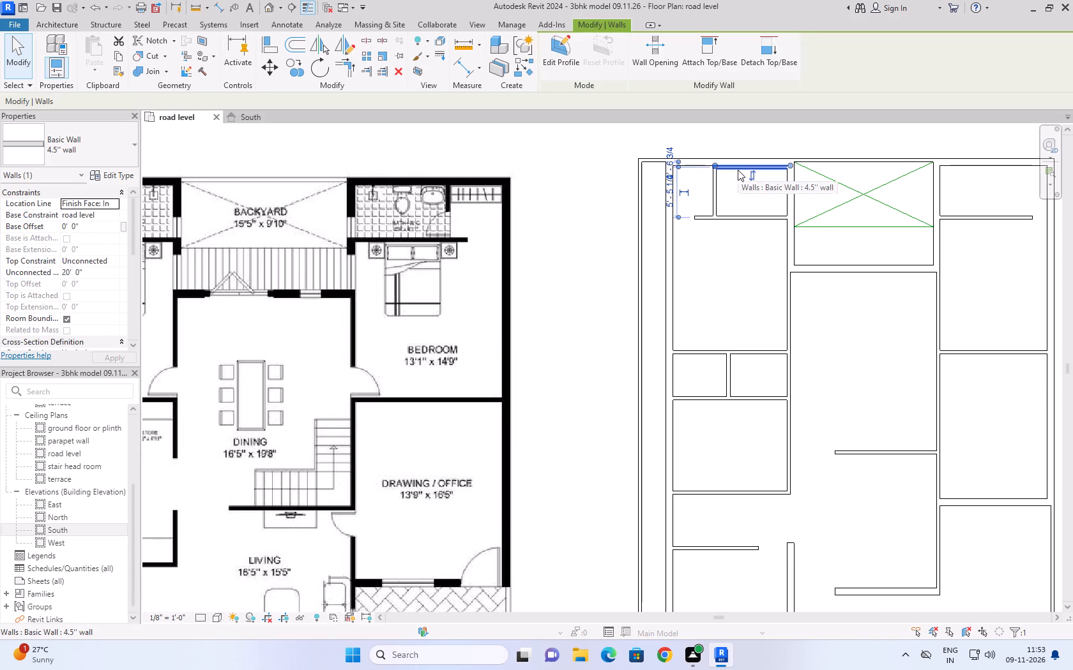
pyautogui.press('Delete')
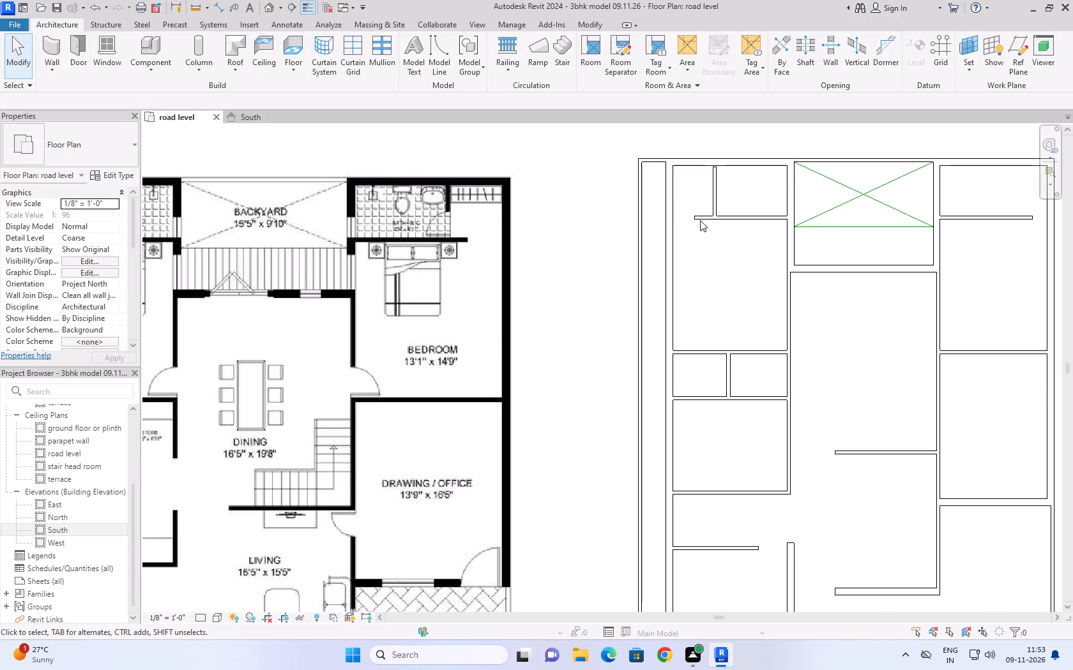
# Extend the toilet partition's upper end to meet the back exterior wall.
pyautogui.click(714, 180)
pyautogui.scroll(5, 715, 172)
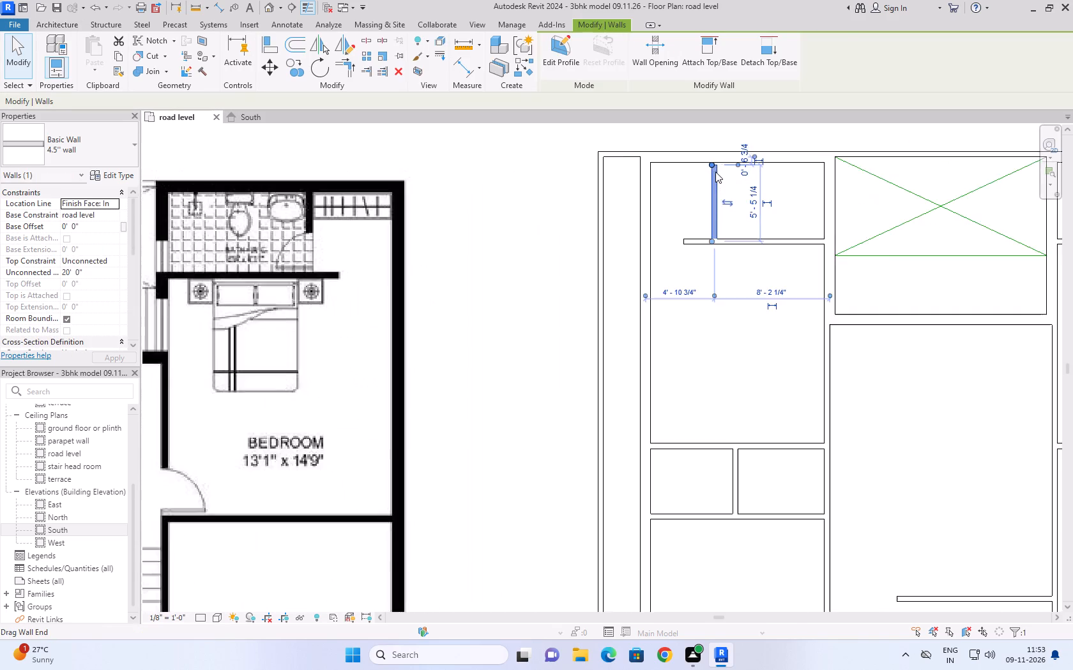
pyautogui.scroll(5, 715, 172)
pyautogui.moveTo(706, 154); pyautogui.dragTo(706, 135)
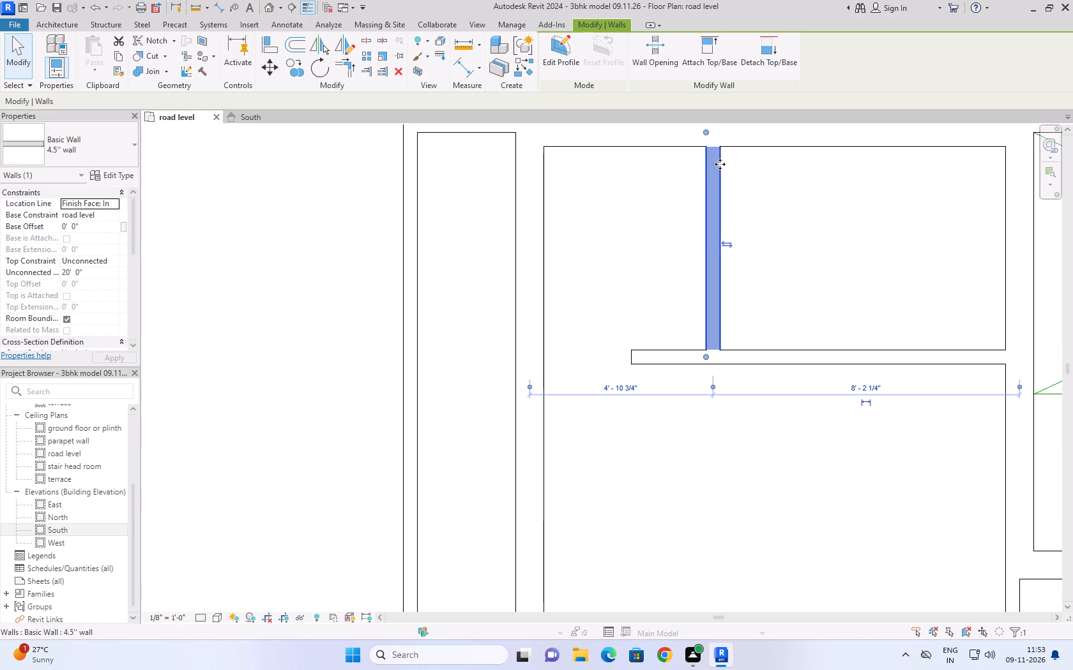
pyautogui.scroll(-12, 752, 199)
pyautogui.click(642, 214)
pyautogui.scroll(-4, 646, 214)
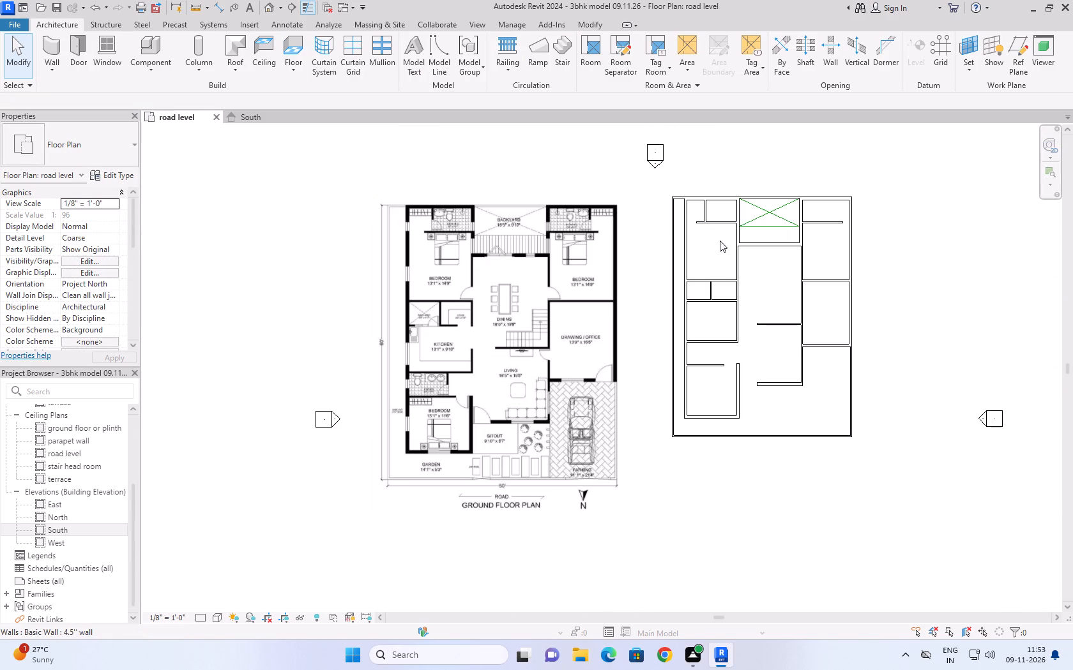
# Draw a vertical <Beyond> model line from the backyard's bottom wall to the green rectangle's lower edge, near the left wall.
pyautogui.scroll(2, 742, 241)
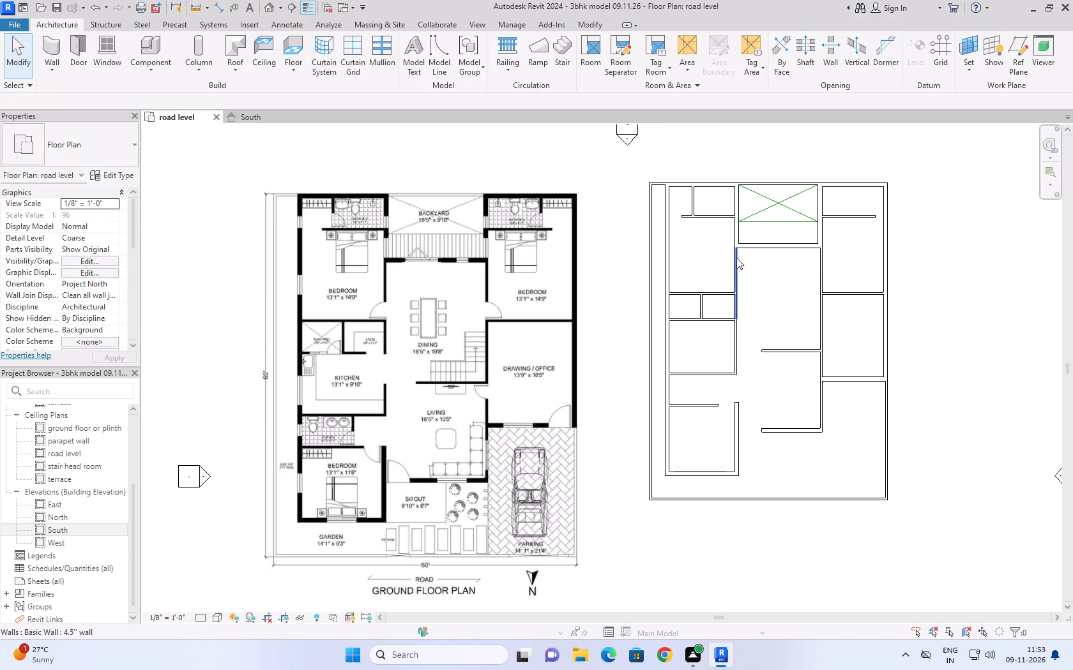
pyautogui.scroll(-3, 744, 246)
pyautogui.scroll(6, 772, 248)
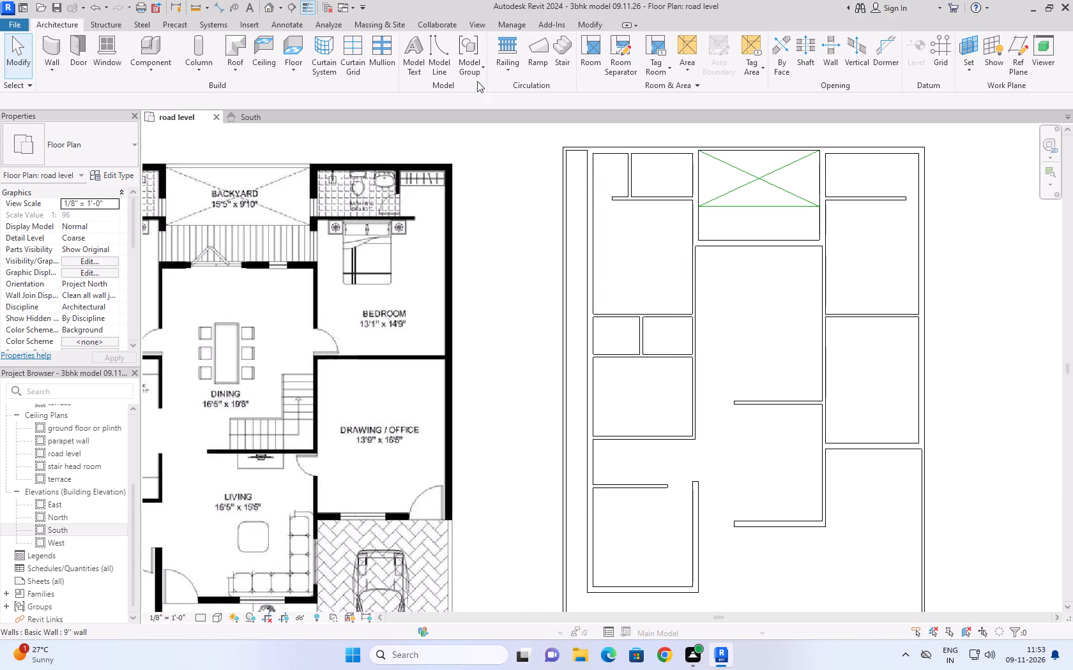
pyautogui.click(443, 54)
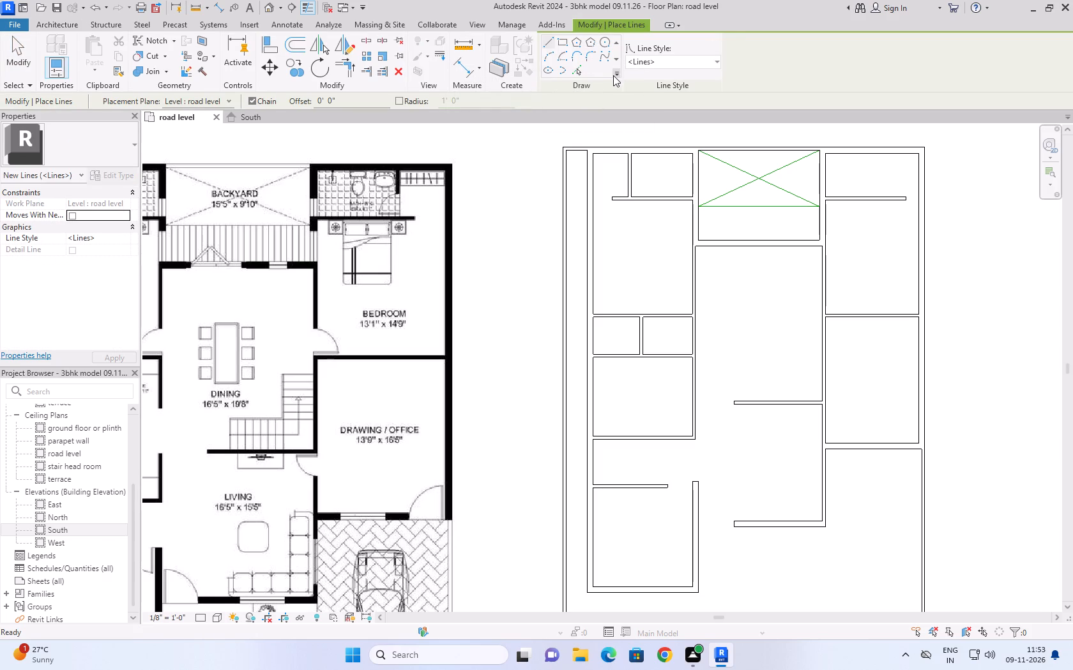
pyautogui.click(664, 62)
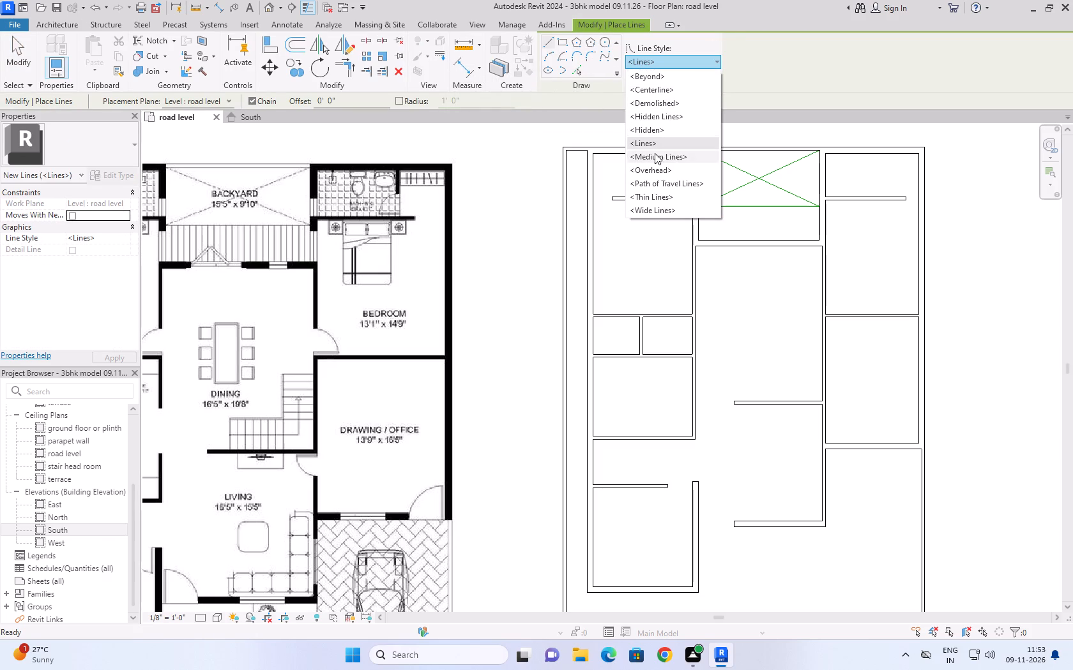
pyautogui.click(656, 79)
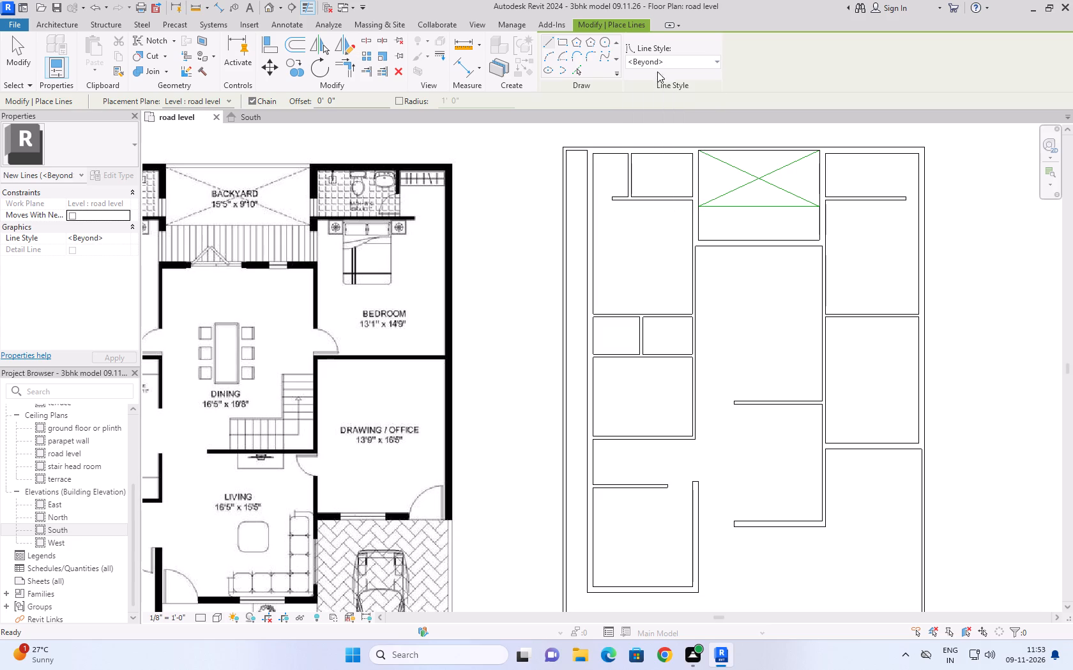
pyautogui.click(660, 64)
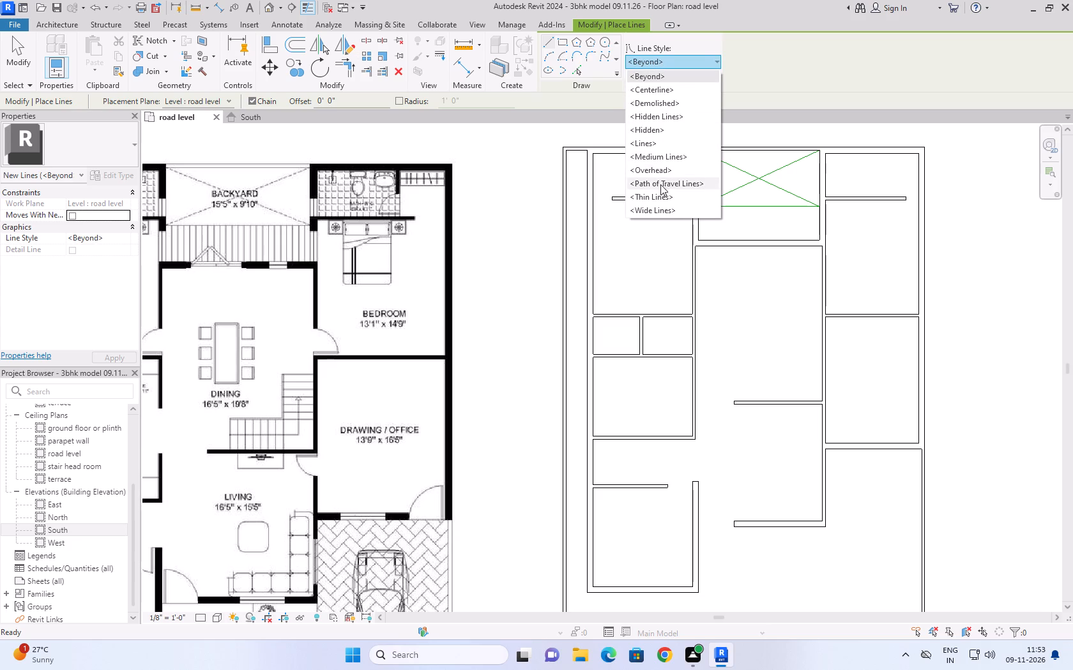
pyautogui.scroll(-3, 667, 170)
pyautogui.scroll(7, 667, 170)
pyautogui.doubleClick(644, 48)
pyautogui.click(644, 48)
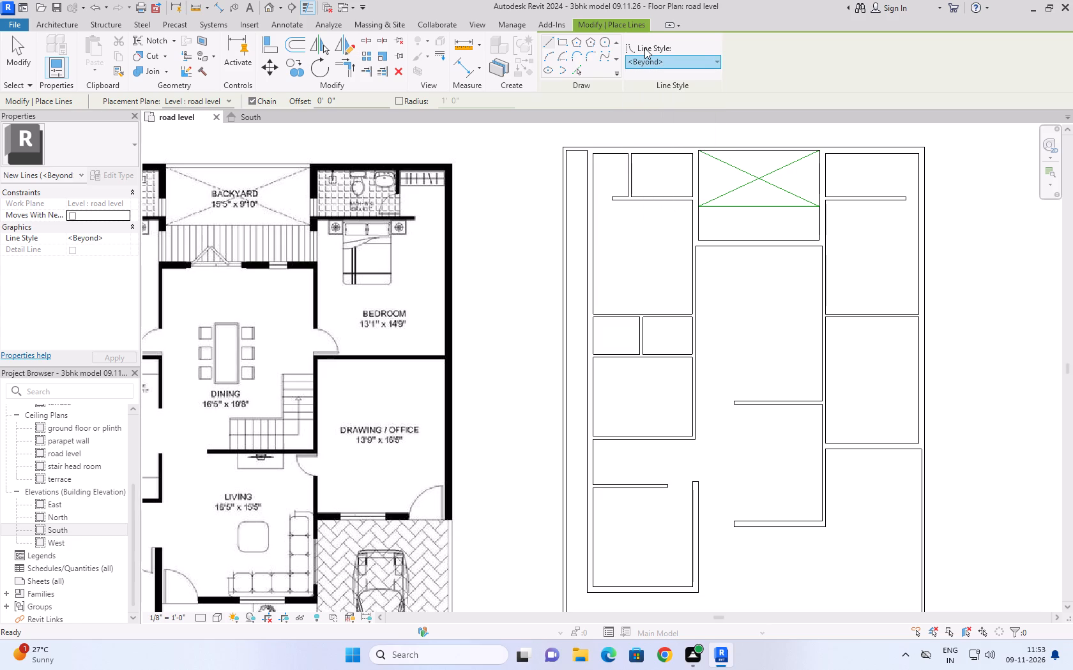
pyautogui.scroll(4, 717, 262)
pyautogui.scroll(-5, 718, 261)
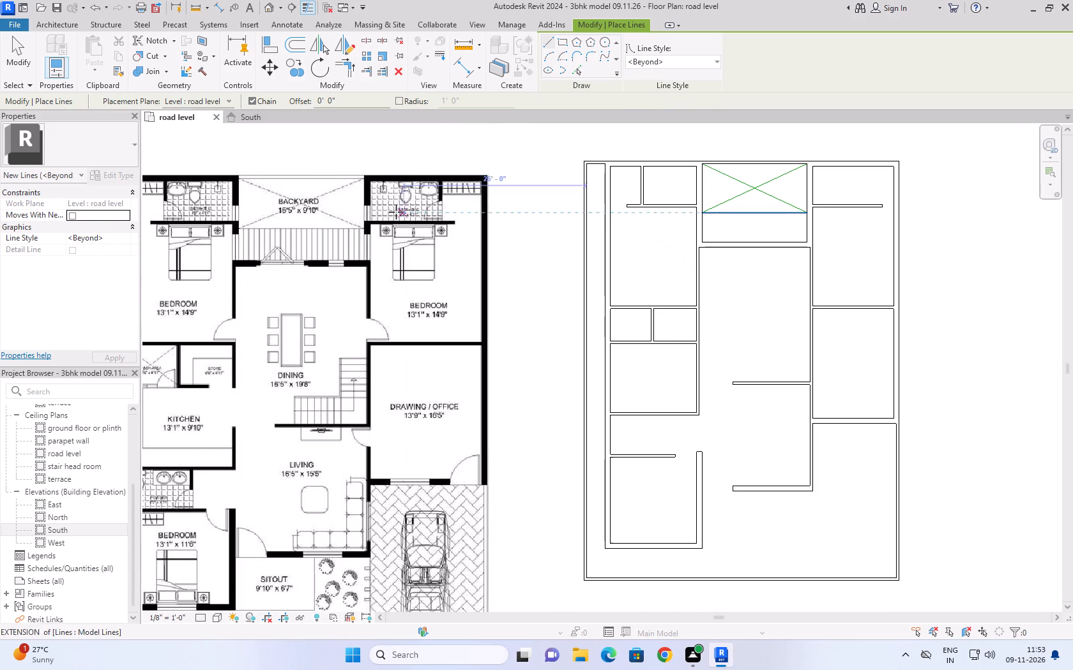
pyautogui.scroll(5, 768, 259)
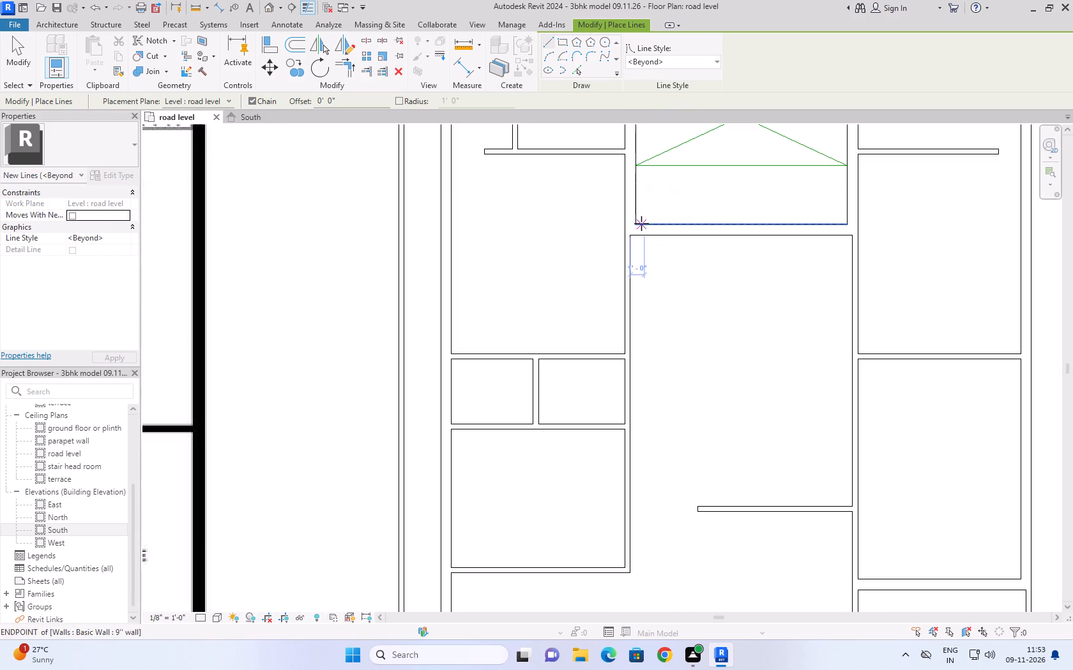
pyautogui.click(641, 223)
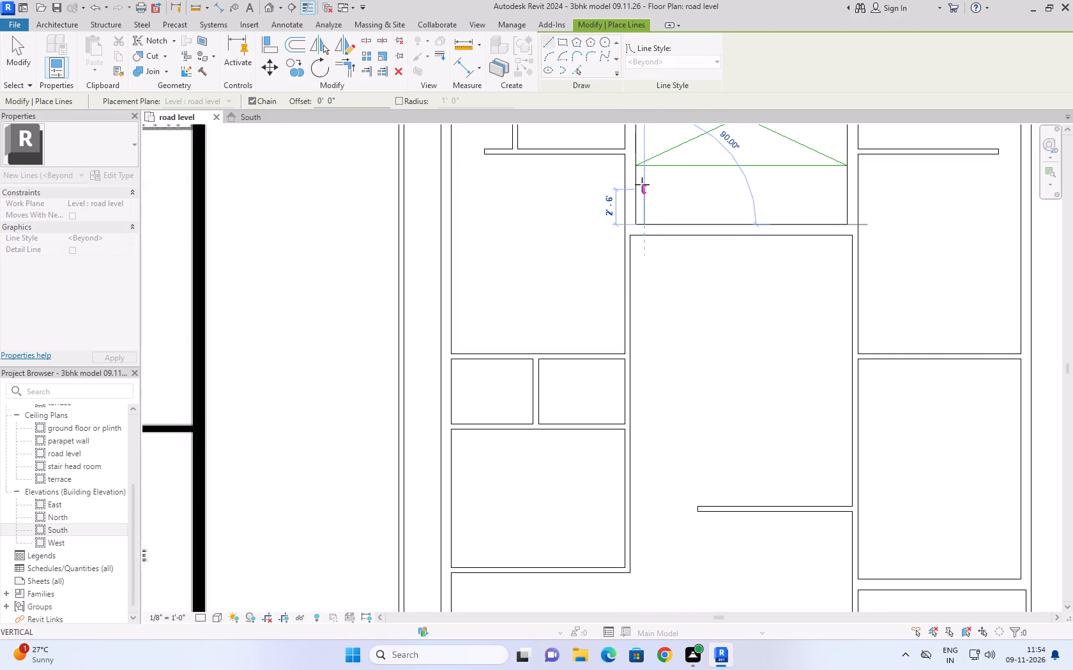
pyautogui.click(643, 165)
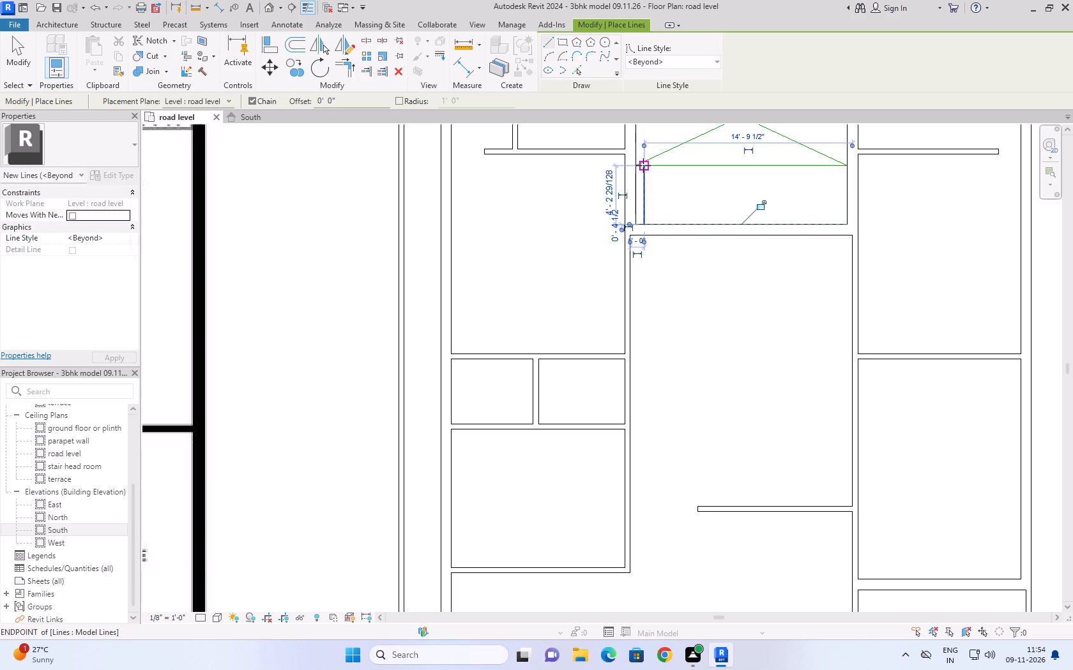
pyautogui.press('Escape')
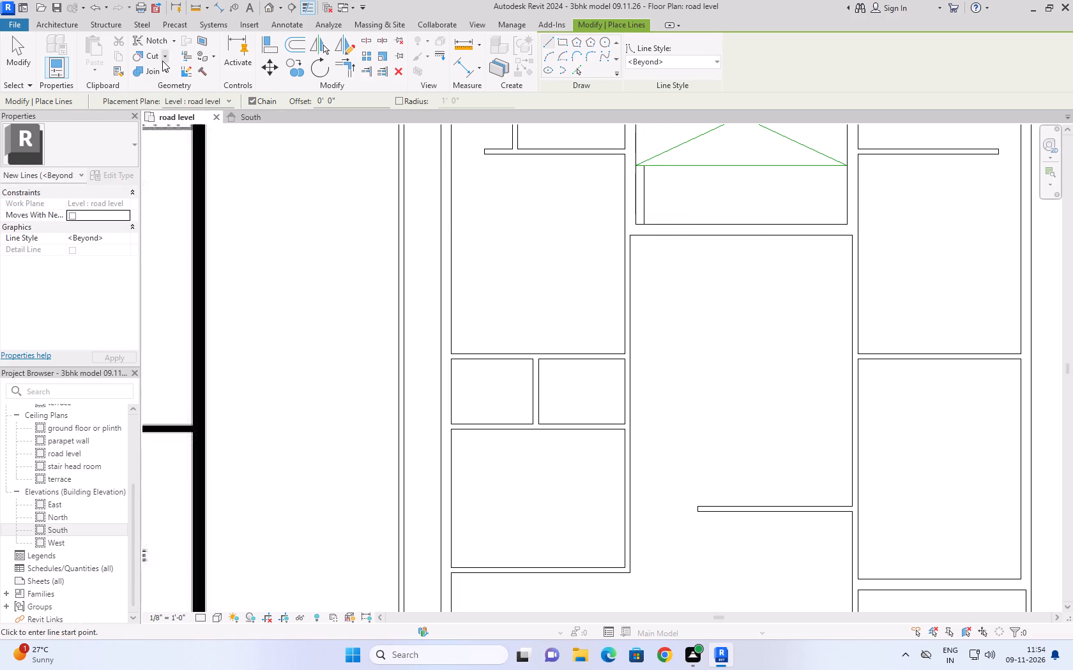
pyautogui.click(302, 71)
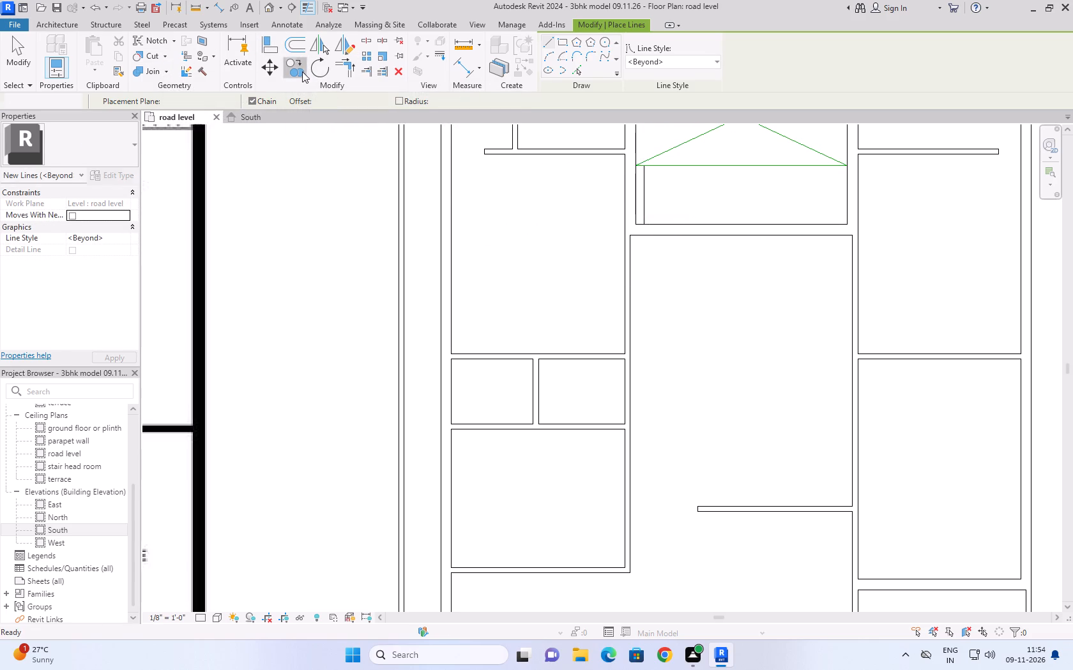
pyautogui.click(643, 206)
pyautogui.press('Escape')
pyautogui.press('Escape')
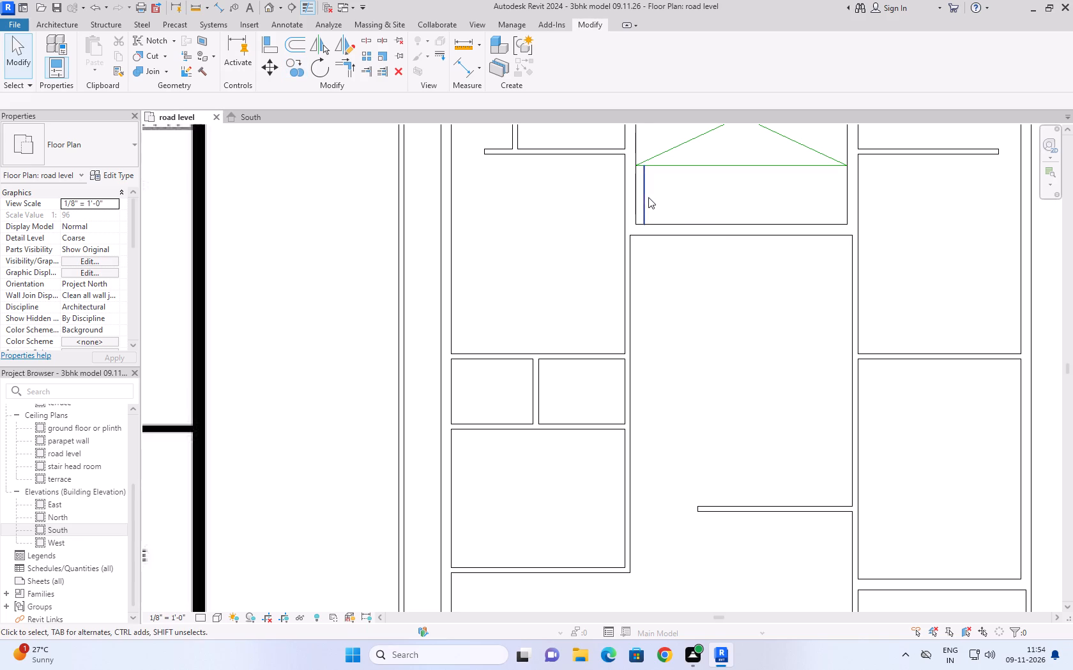
# Copy the <Beyond> line repeatedly to the right at 1' spacing, up to 3' from the original.
pyautogui.click(648, 197)
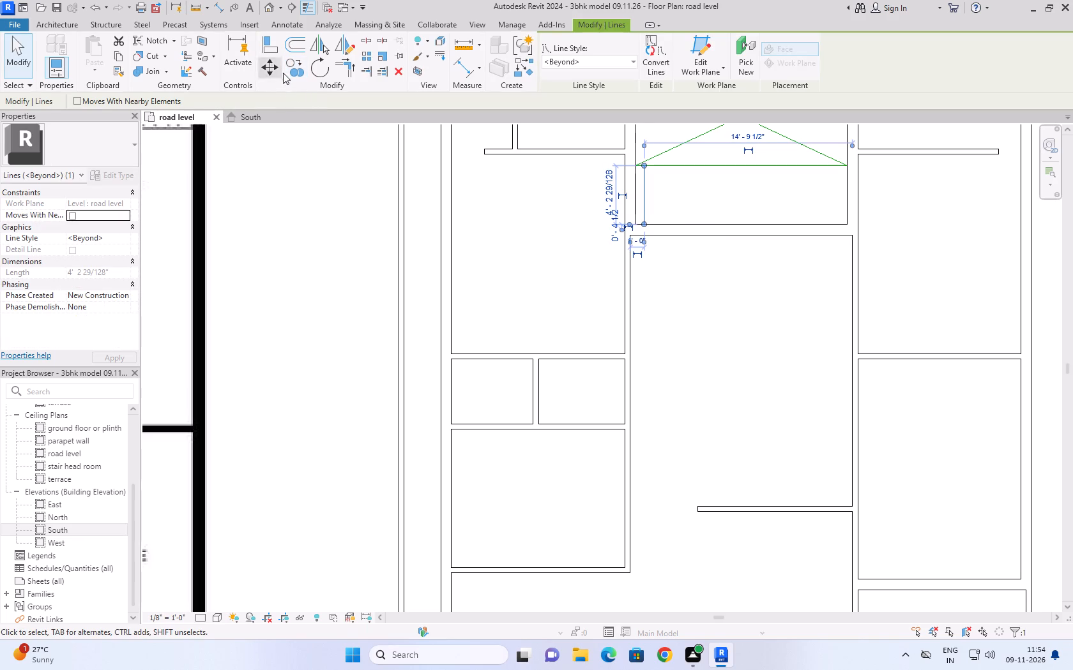
pyautogui.click(289, 68)
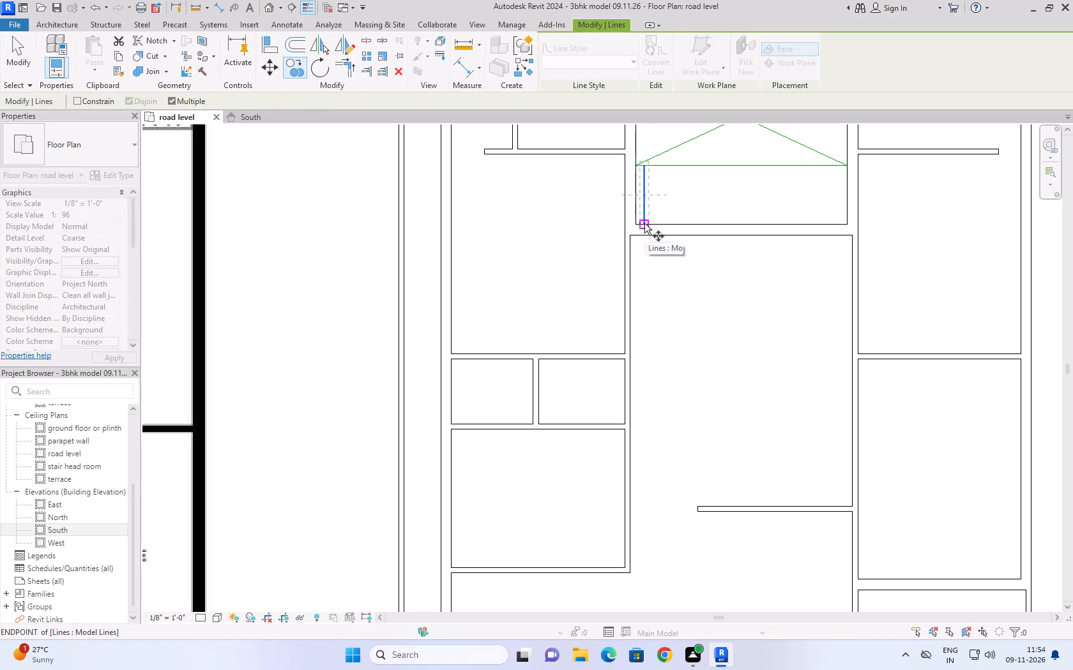
pyautogui.click(644, 223)
pyautogui.write("1'")
pyautogui.press('Return')
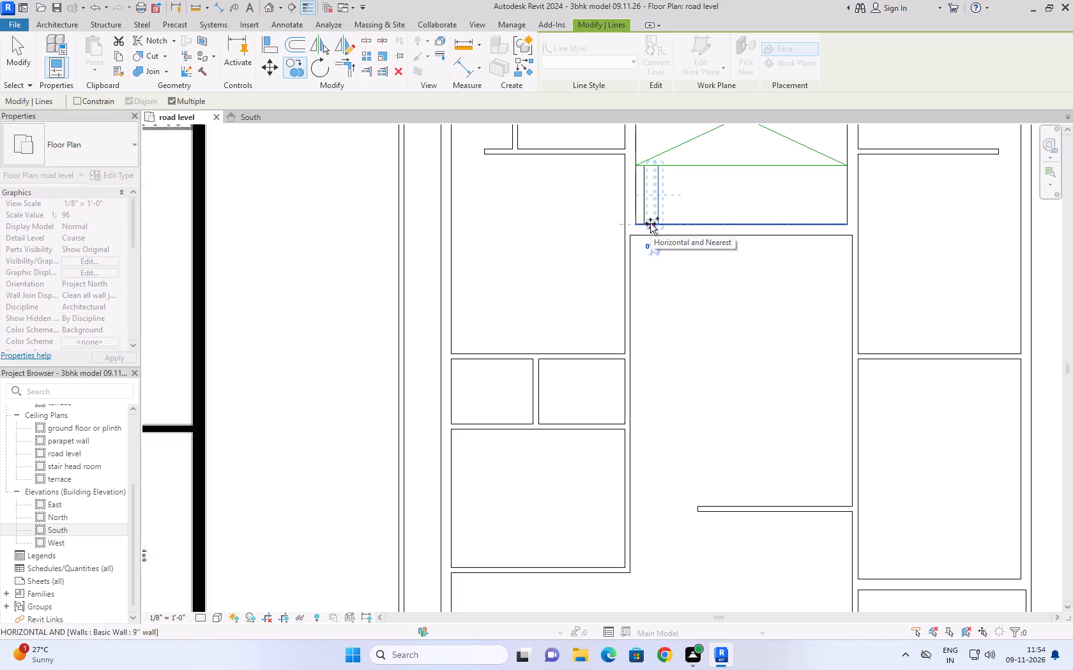
pyautogui.write("1'")
pyautogui.press('Return')
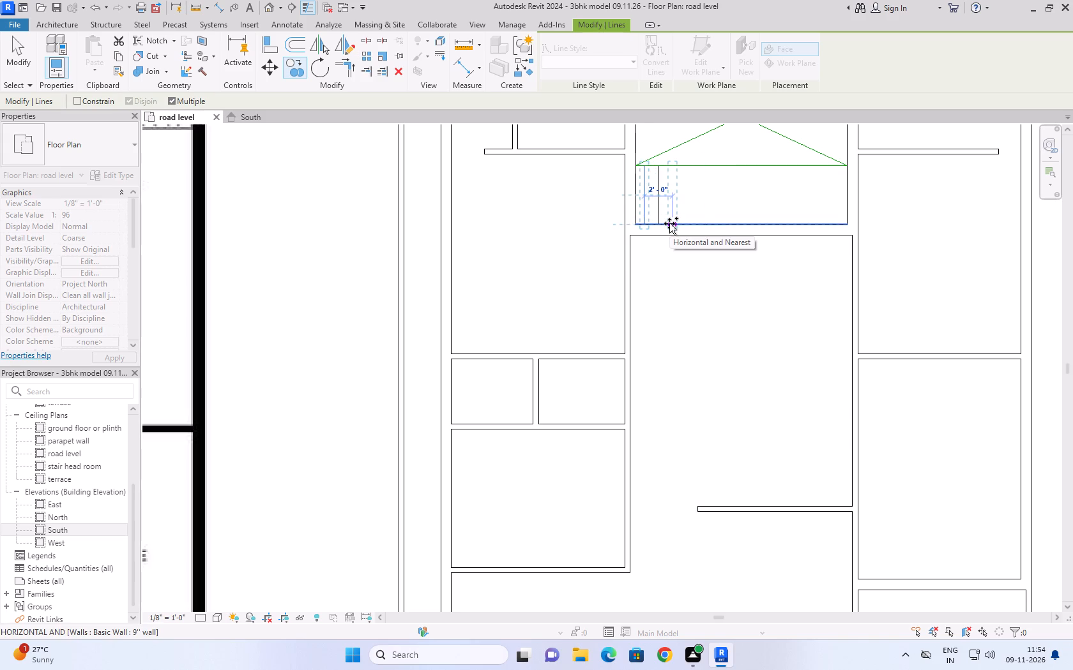
pyautogui.write("1'")
pyautogui.press('Return')
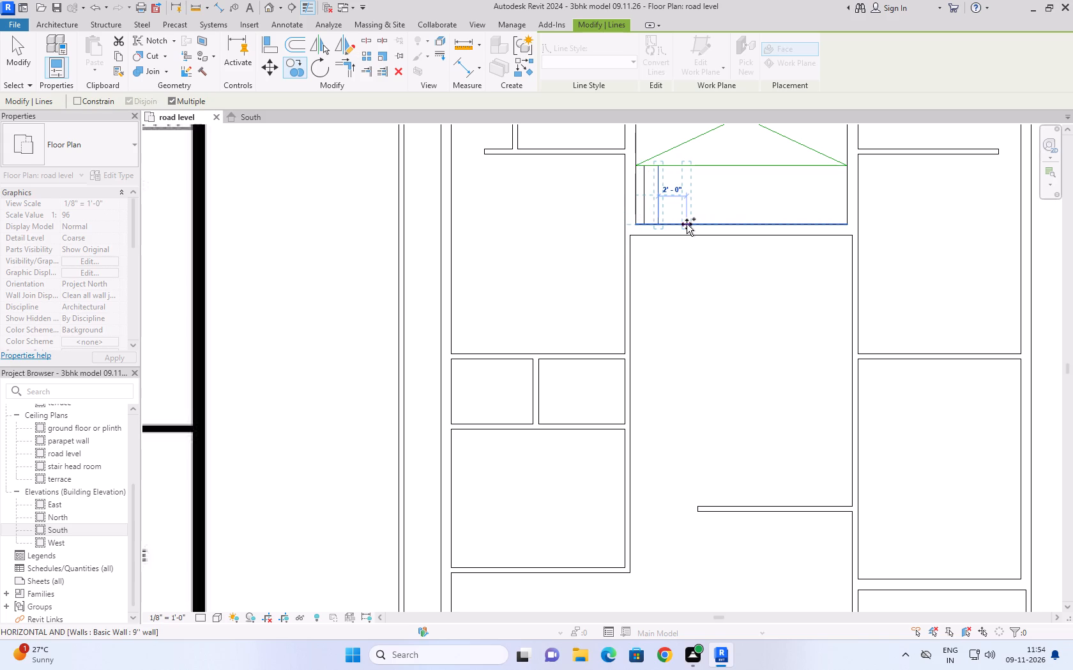
pyautogui.write("1'")
pyautogui.press('Return')
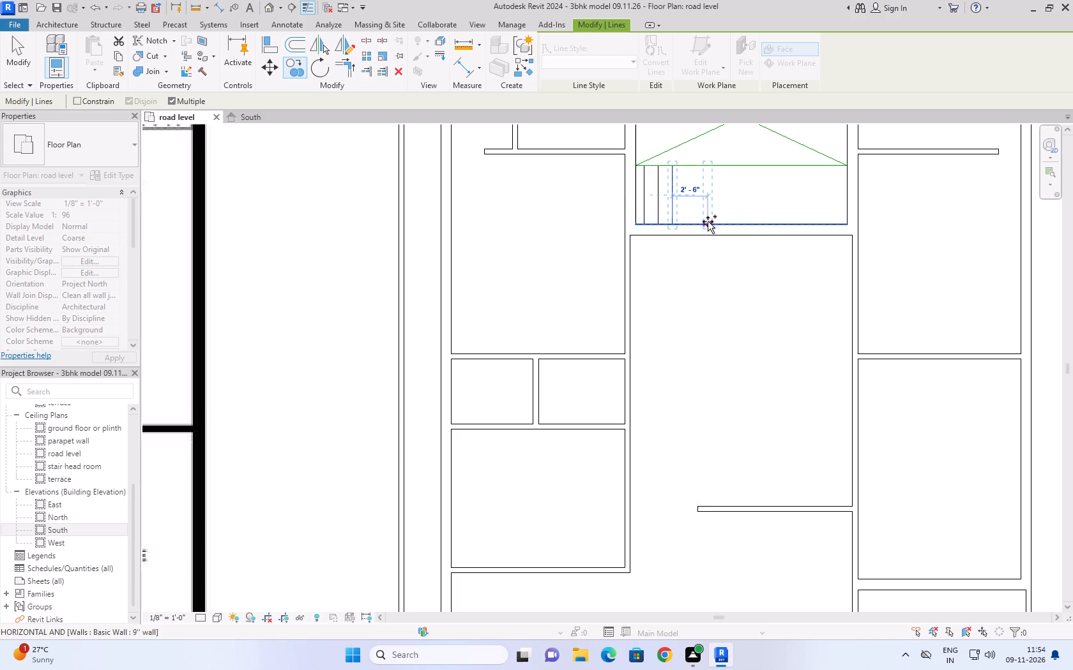
pyautogui.write("1'")
pyautogui.press('Return')
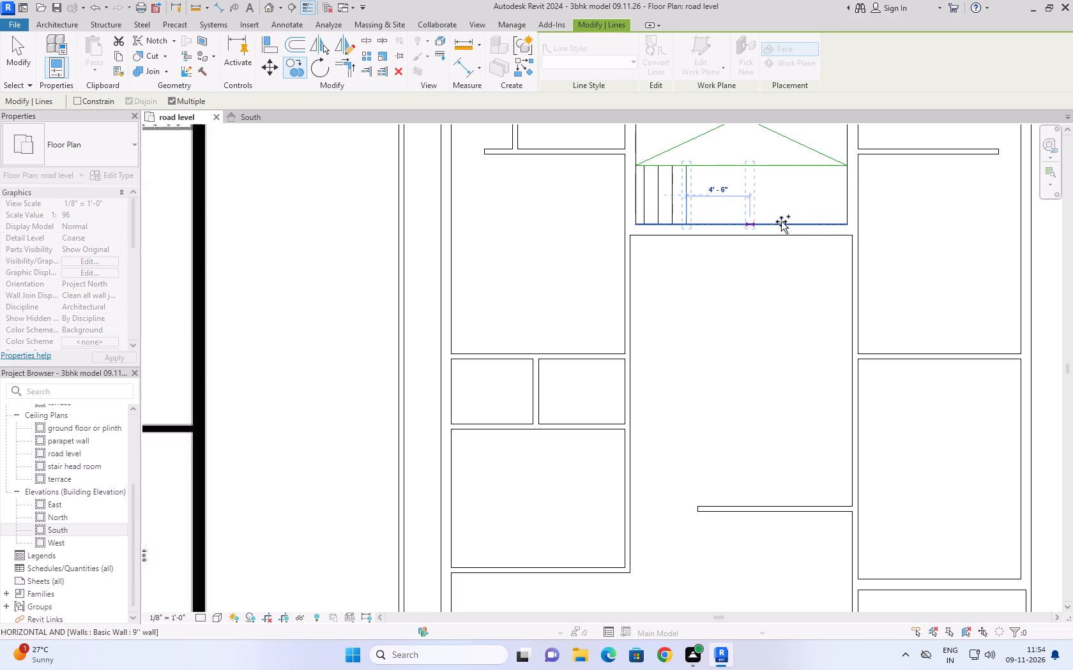
pyautogui.press('Escape')
pyautogui.press('Escape')
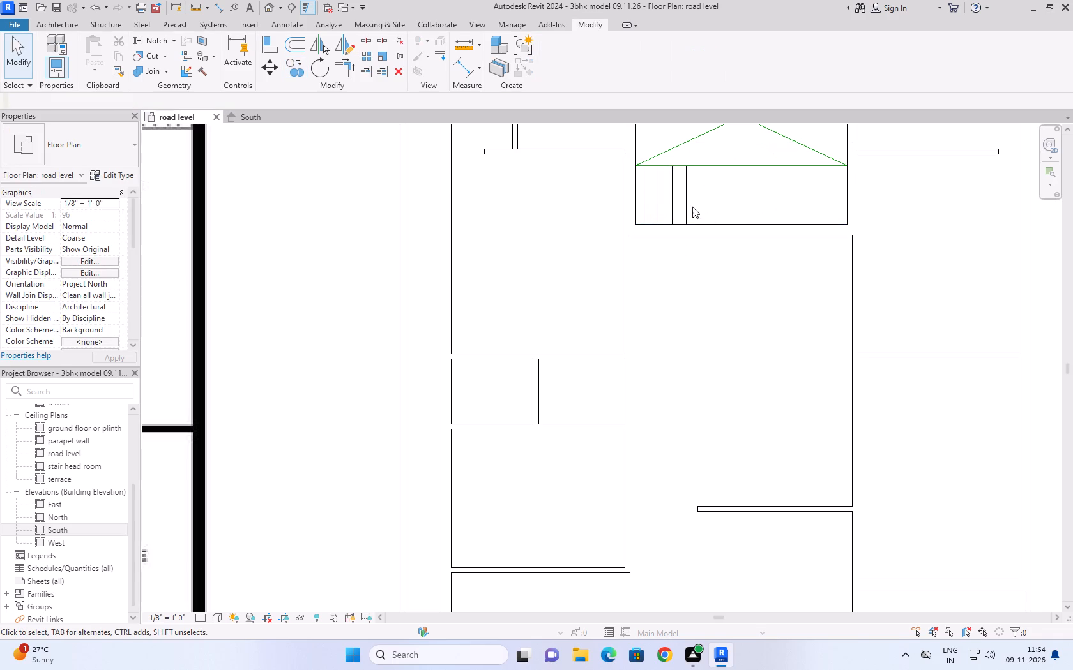
# Nudge the rightmost copied line two increments to the left.
pyautogui.click(685, 197)
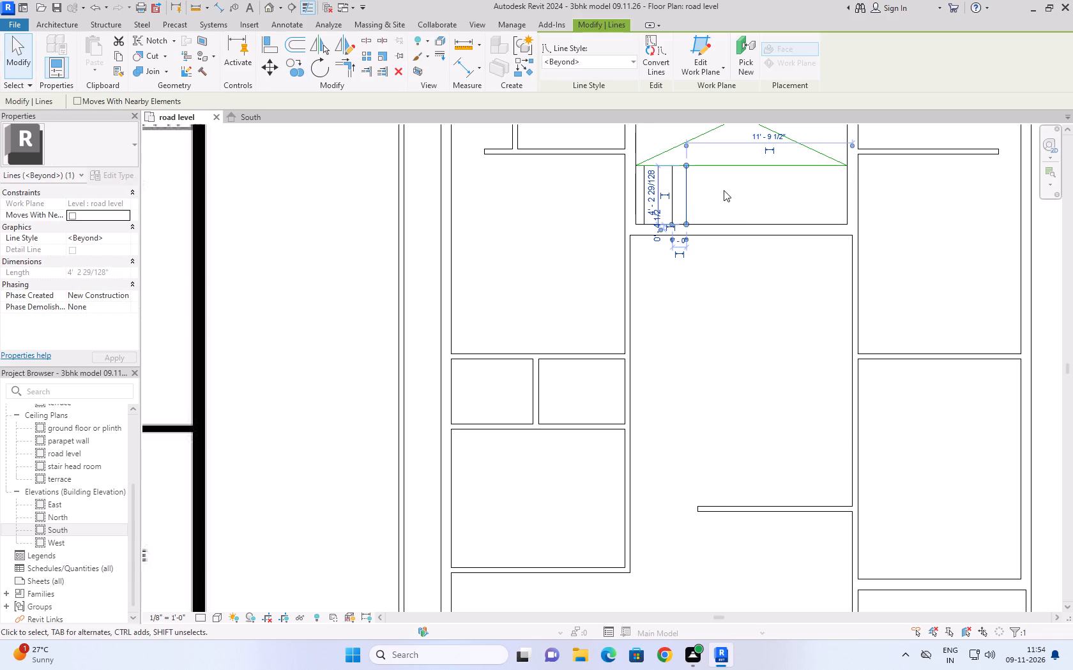
pyautogui.press('Left')
pyautogui.press('Left')
pyautogui.click(724, 190)
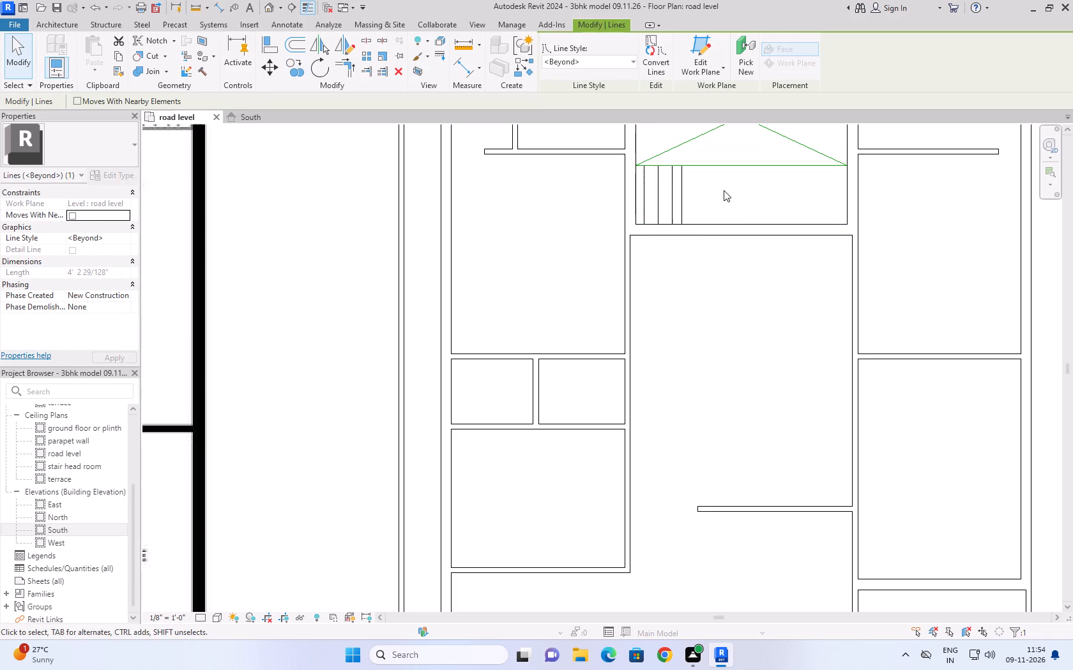
# Check the spacing of the vertical lines in the backyard strip by selecting them one after another.
pyautogui.click(675, 207)
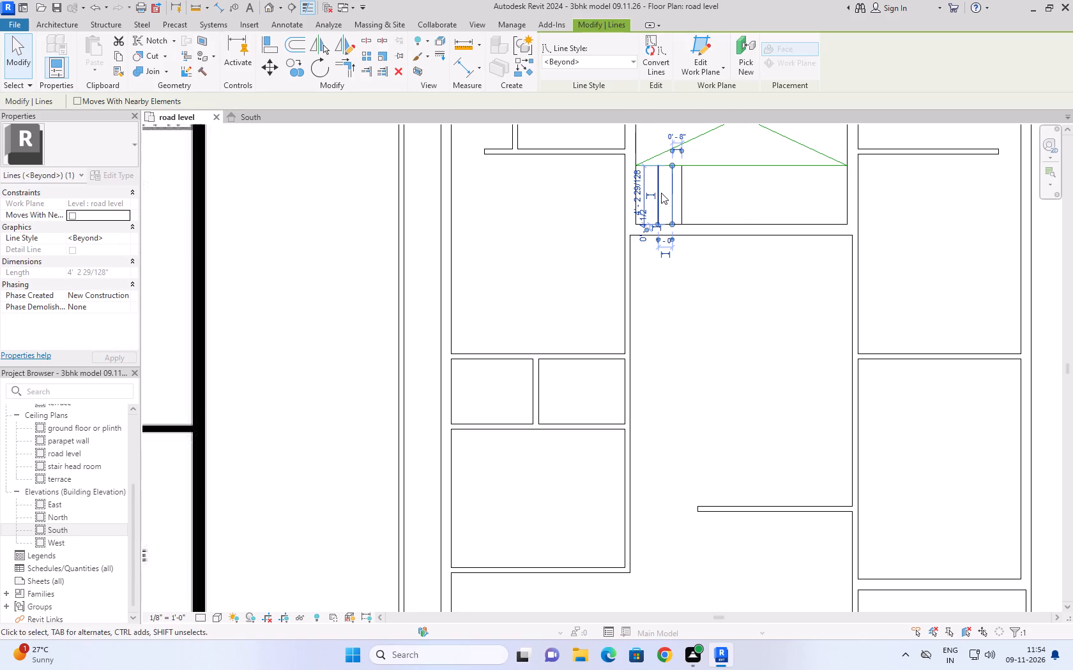
pyautogui.click(658, 185)
pyautogui.scroll(5, 666, 215)
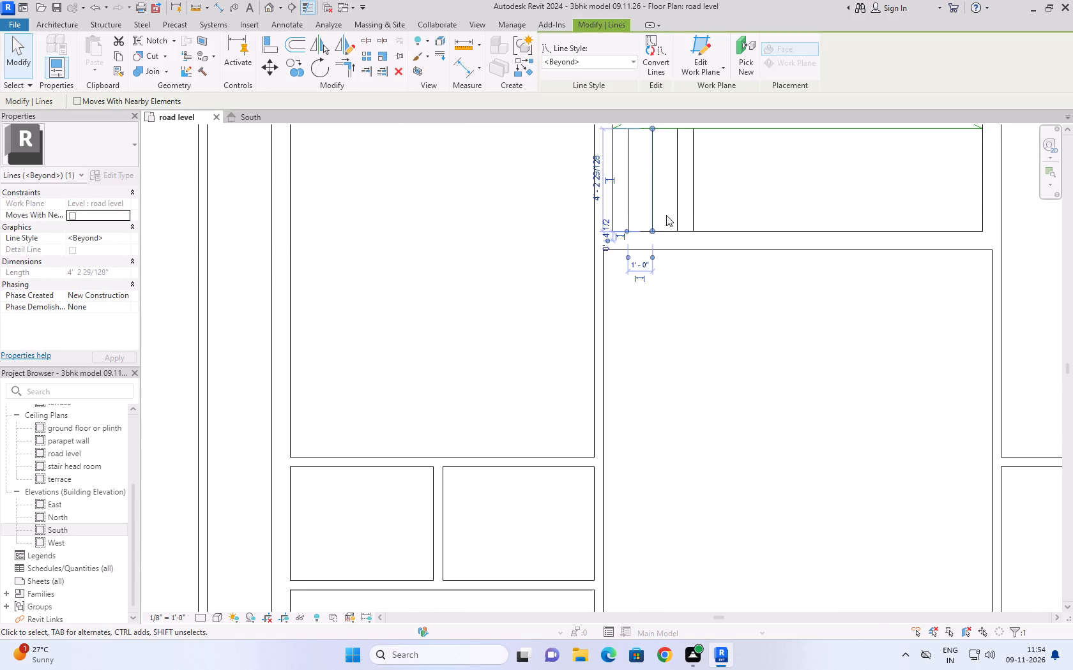
pyautogui.scroll(2, 666, 215)
pyautogui.click(602, 201)
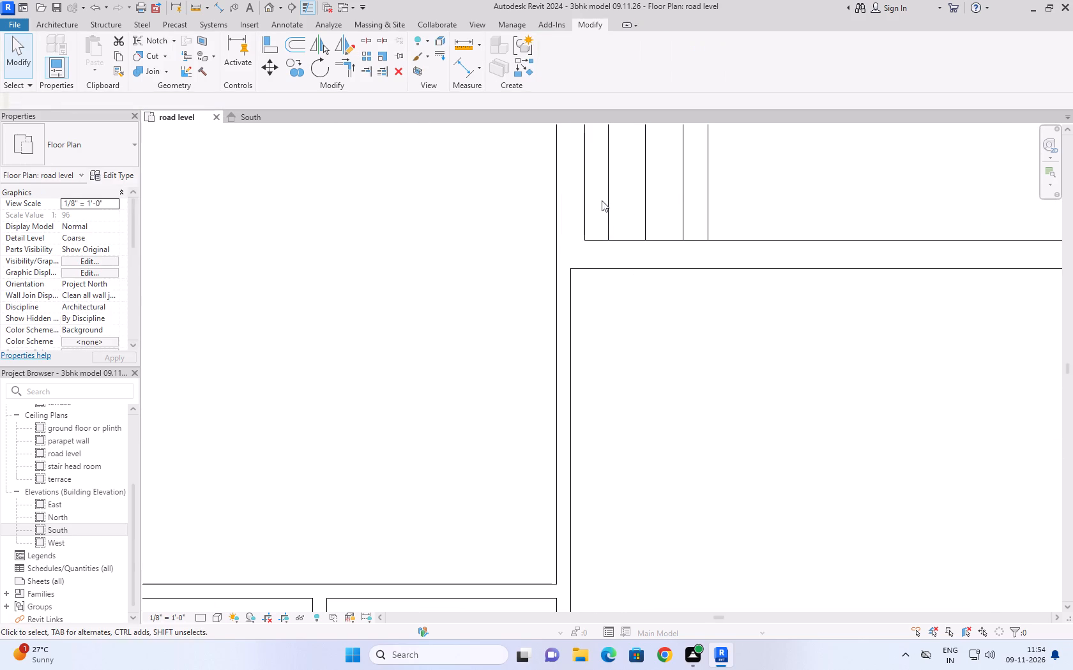
pyautogui.click(608, 190)
pyautogui.scroll(7, 591, 272)
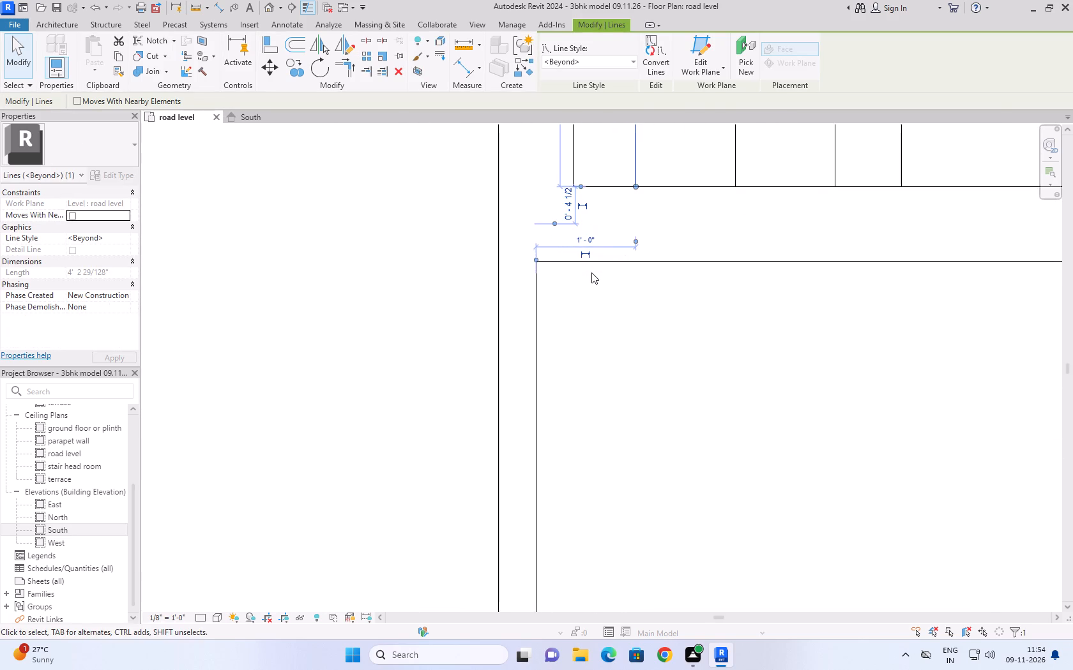
pyautogui.scroll(1, 625, 214)
pyautogui.moveTo(625, 214); pyautogui.dragTo(646, 399, button='middle')
pyautogui.scroll(-2, 646, 399)
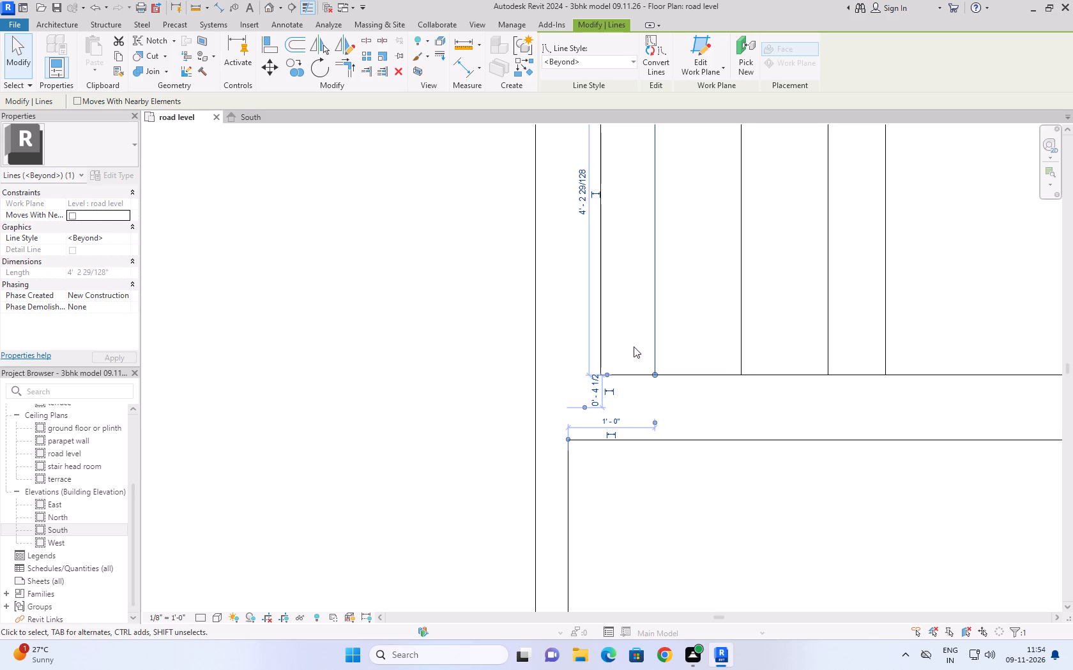
pyautogui.scroll(-1, 634, 345)
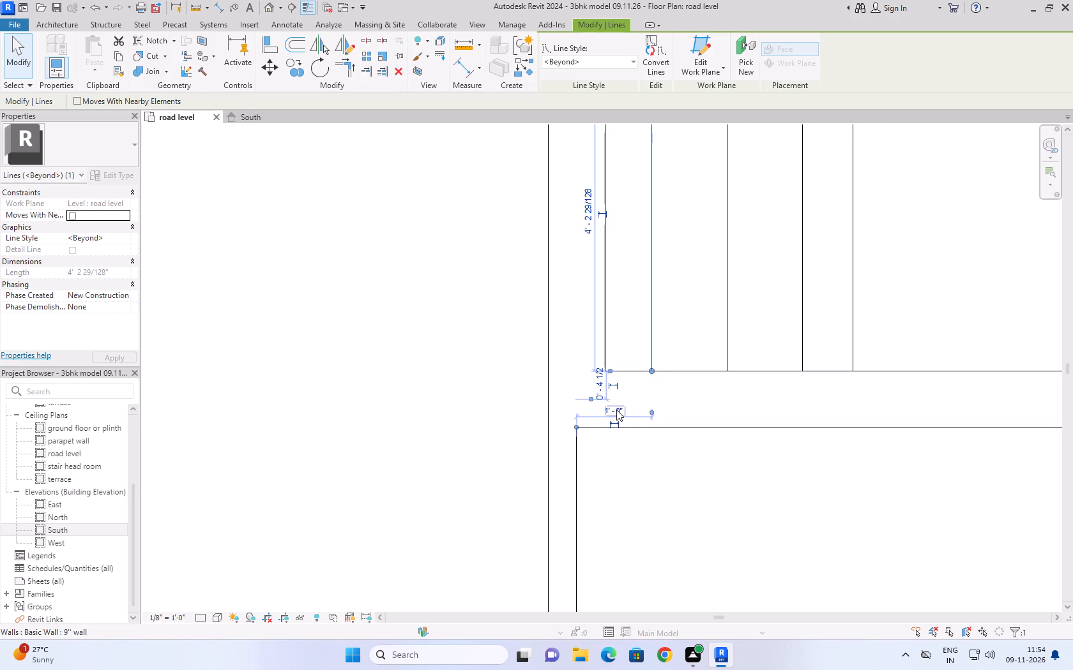
# Set the distance between the first and second vertical backyard lines to 1'.
pyautogui.click(726, 334)
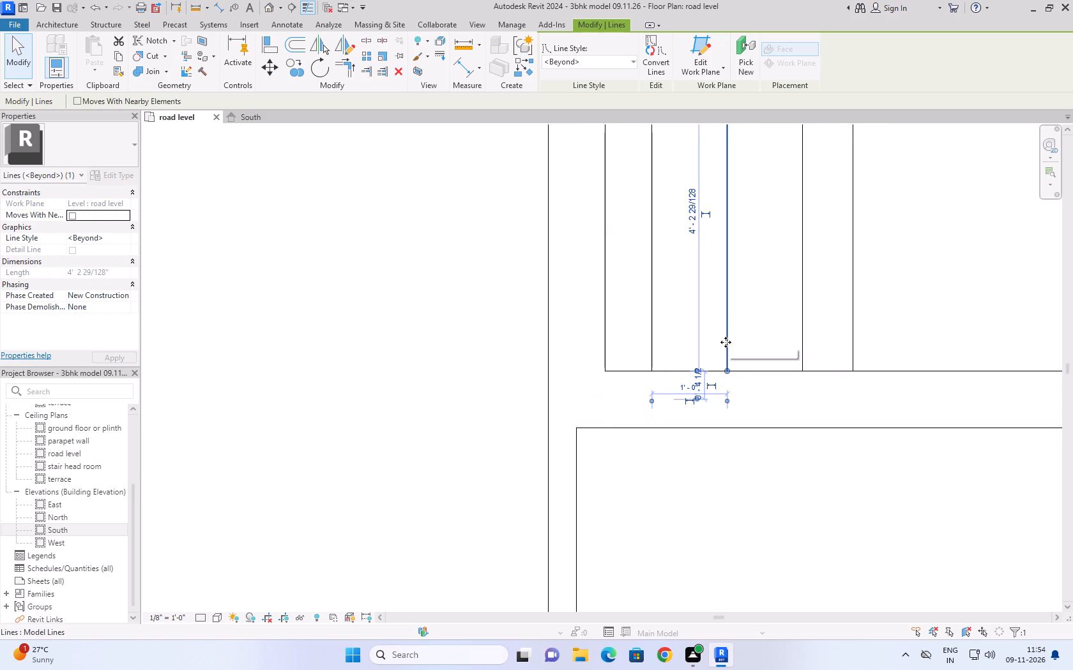
pyautogui.scroll(4, 708, 428)
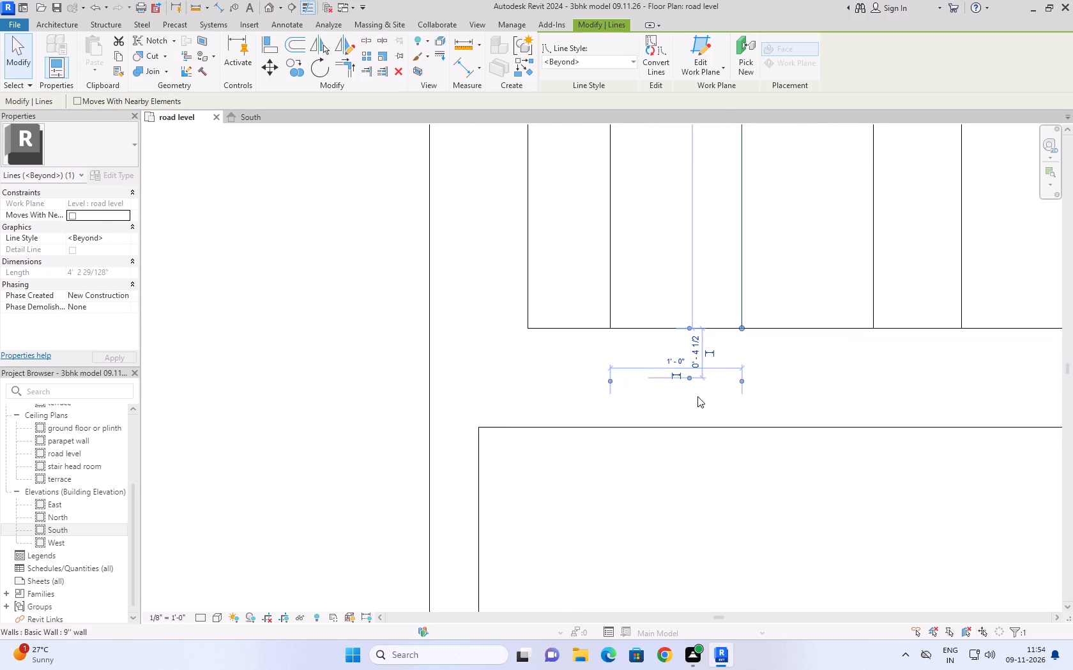
pyautogui.click(671, 360)
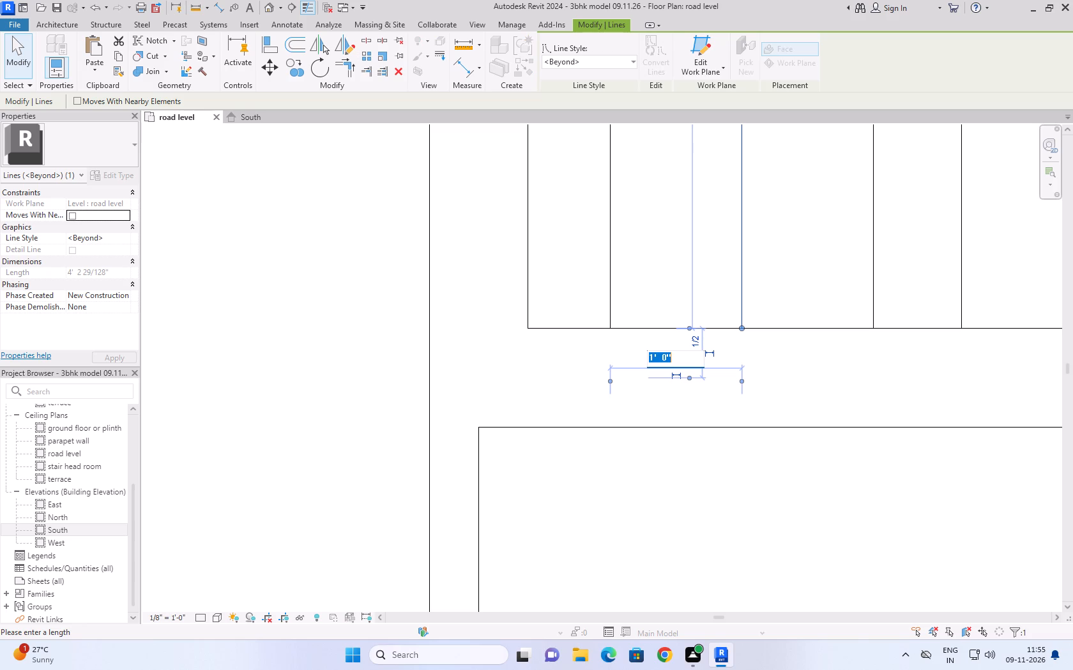
pyautogui.write("1'")
pyautogui.press('Return')
pyautogui.scroll(-4, 699, 407)
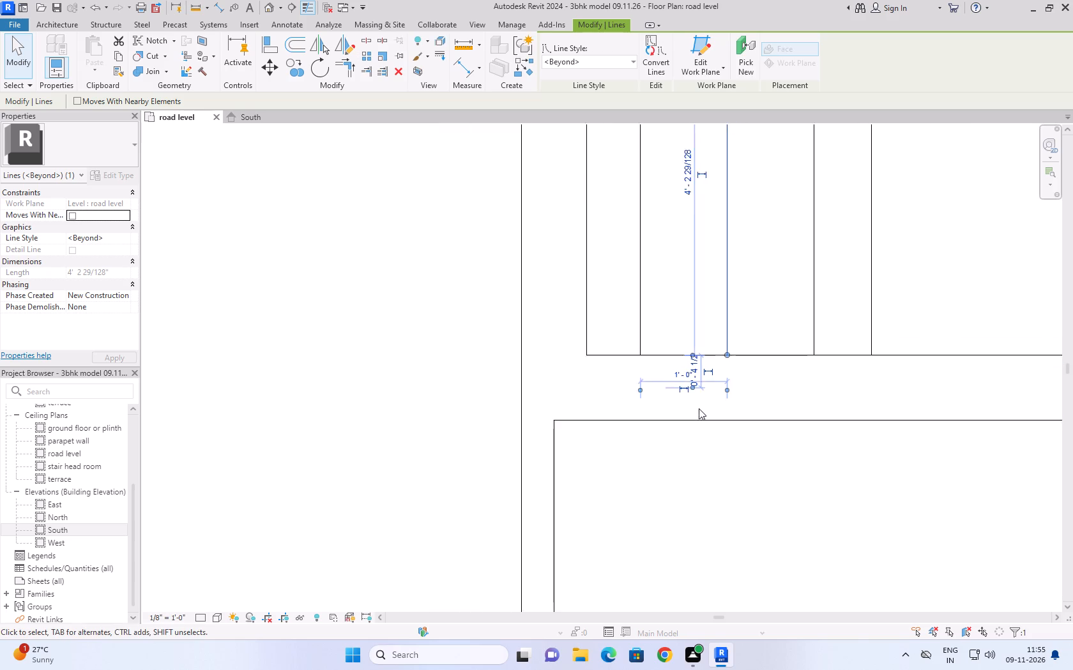
# Check the spacing between the second and third vertical lines in the backyard strip.
pyautogui.click(706, 471)
pyautogui.scroll(-5, 789, 282)
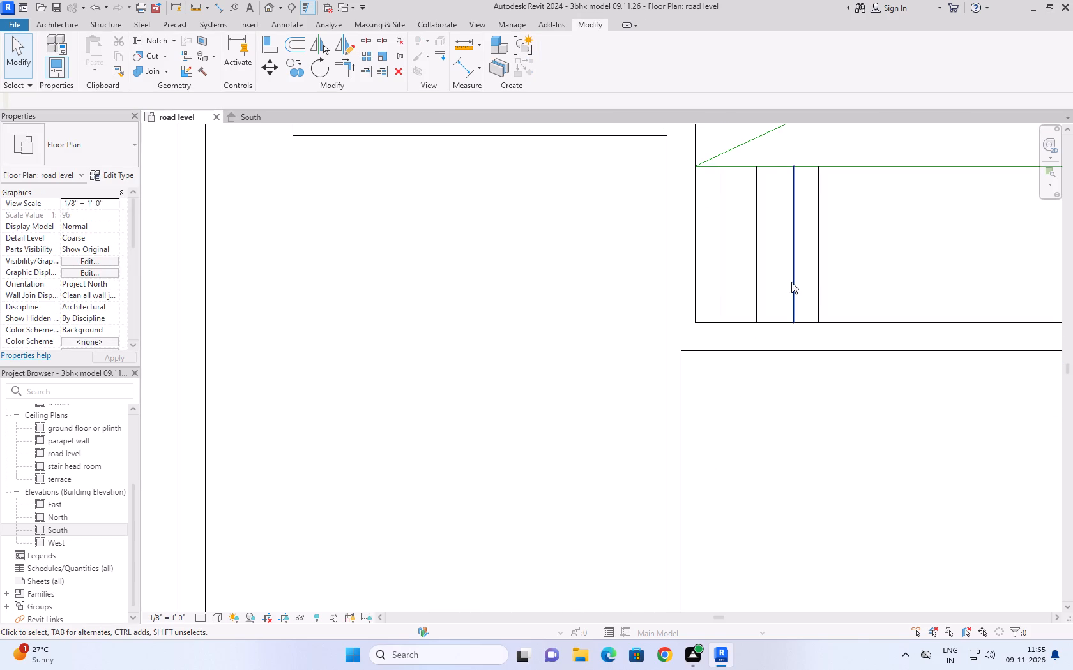
pyautogui.click(793, 280)
pyautogui.scroll(4, 767, 386)
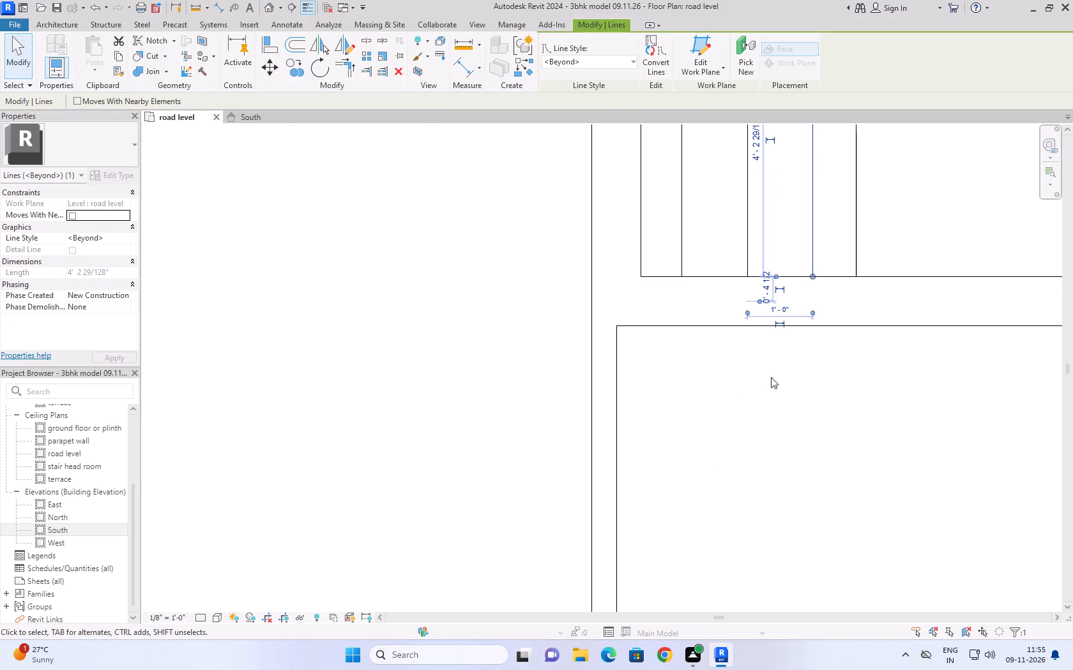
pyautogui.scroll(4, 771, 377)
pyautogui.scroll(3, 784, 287)
pyautogui.scroll(-3, 790, 281)
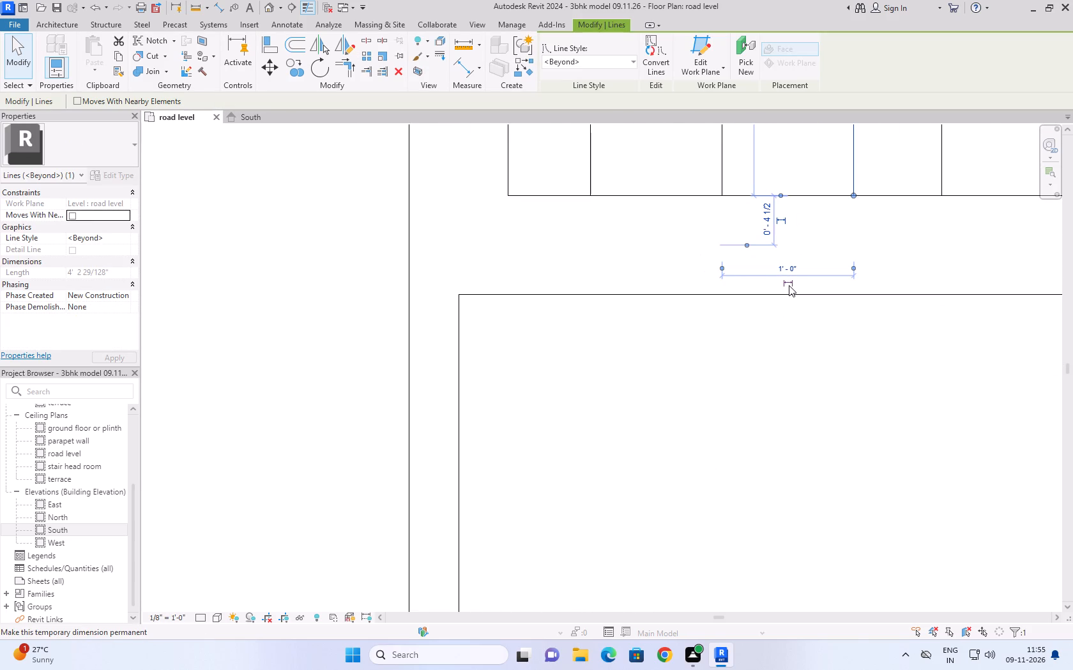
pyautogui.scroll(-12, 789, 287)
pyautogui.click(666, 336)
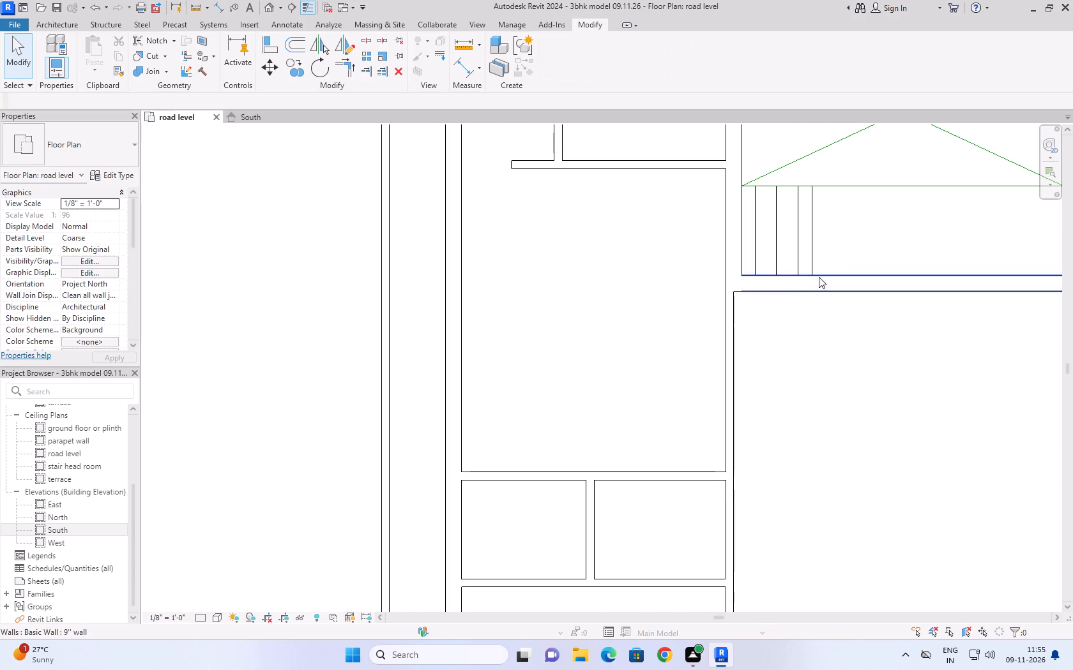
# Set the distance between the third and fourth vertical backyard lines to 1'.
pyautogui.scroll(4, 850, 257)
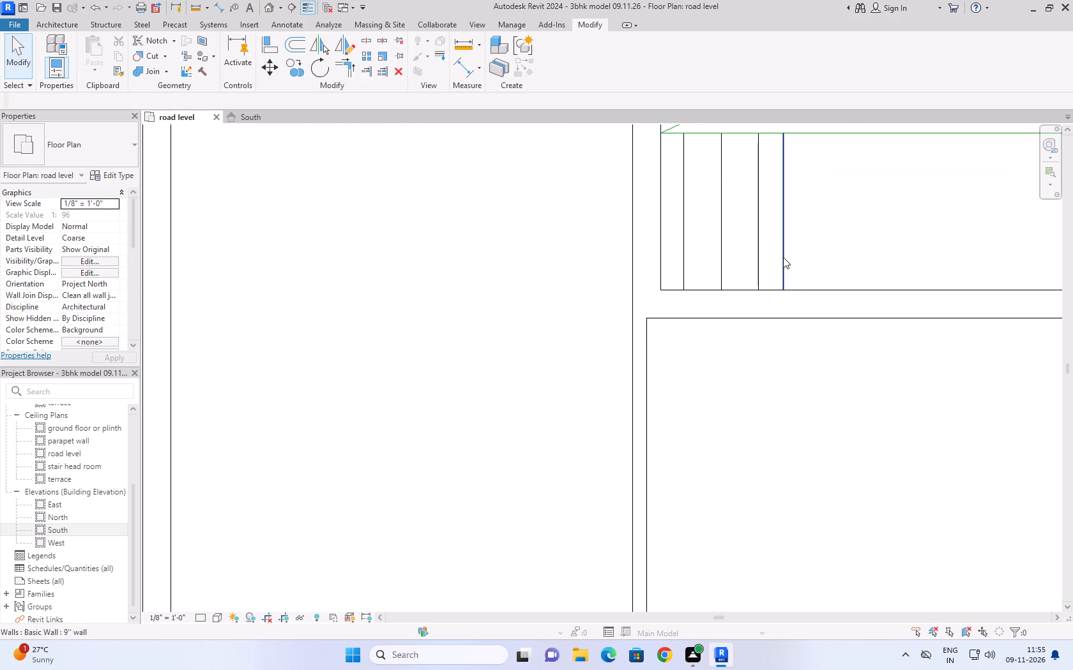
pyautogui.click(783, 257)
pyautogui.scroll(4, 773, 305)
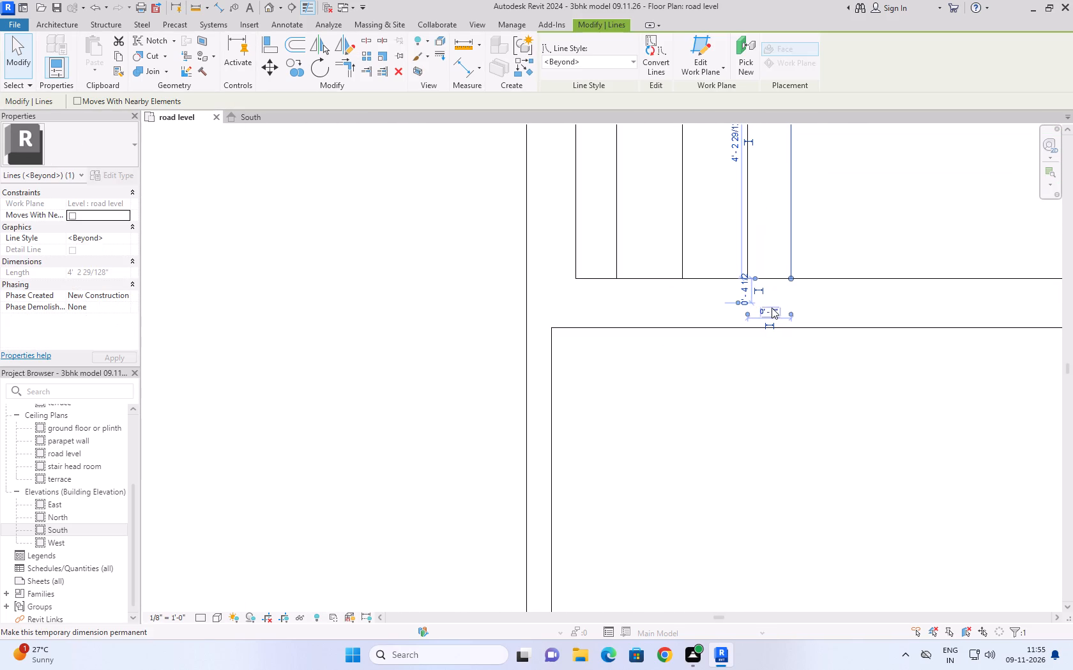
pyautogui.click(772, 308)
pyautogui.write("1'")
pyautogui.press('Return')
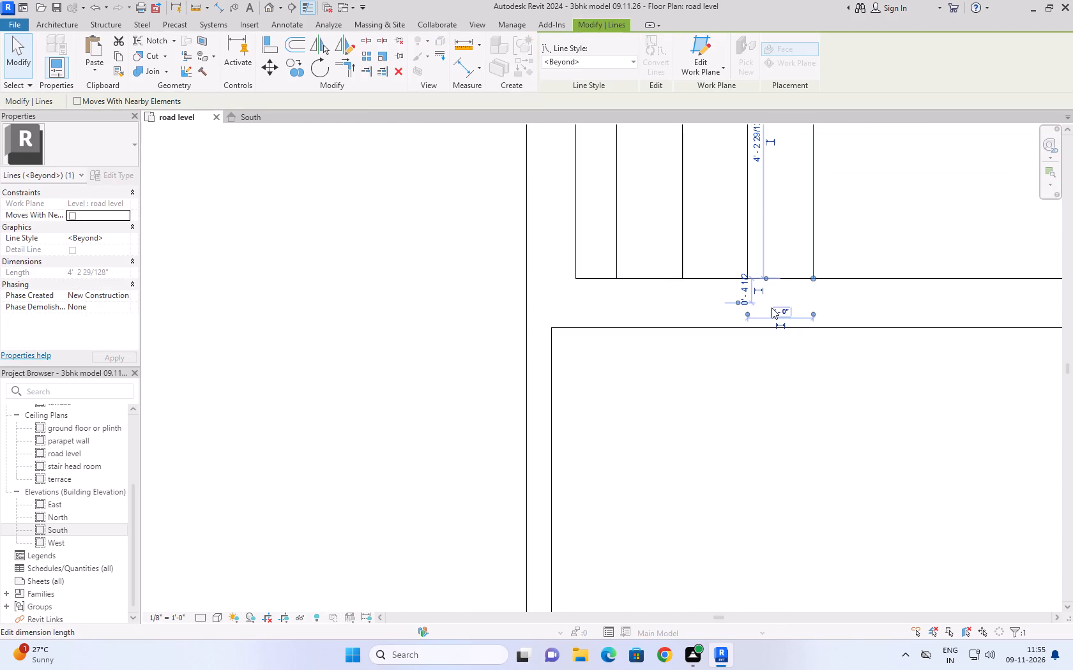
pyautogui.scroll(-5, 788, 368)
pyautogui.click(795, 401)
# Copy the fourth vertical backyard line repeatedly to the right at 1' spacing, adding six lines.
pyautogui.click(800, 281)
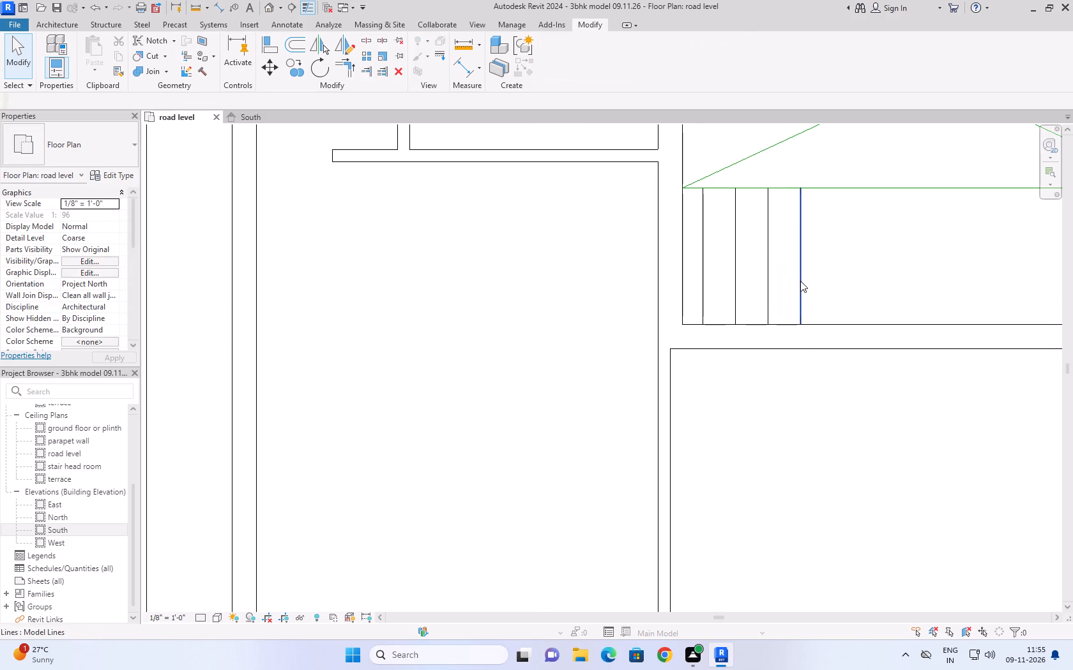
pyautogui.click(291, 63)
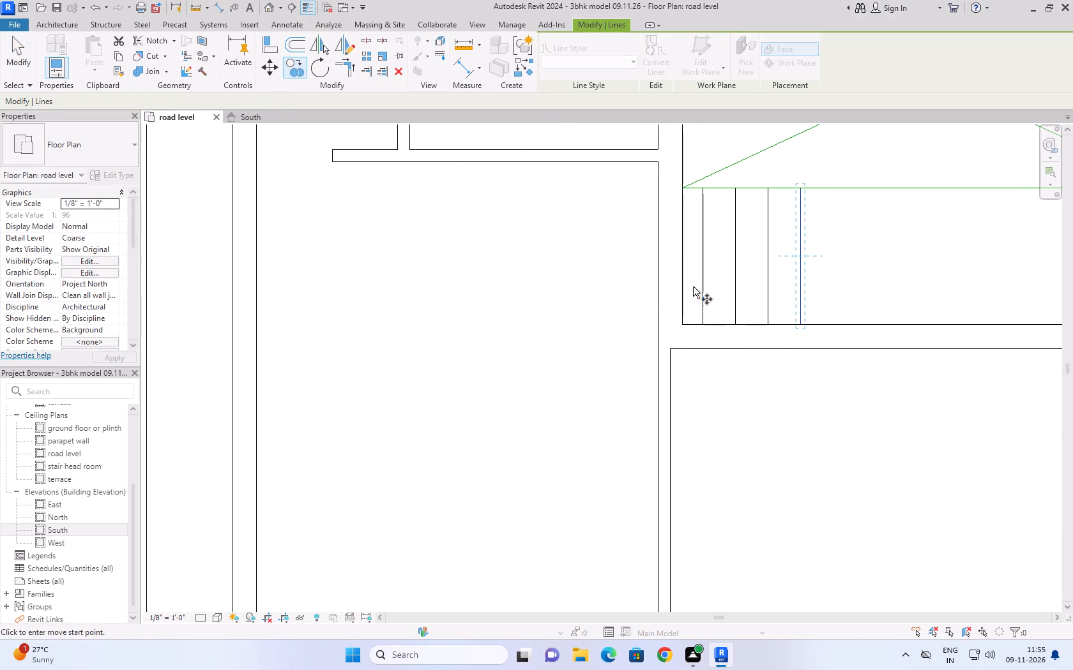
pyautogui.click(800, 322)
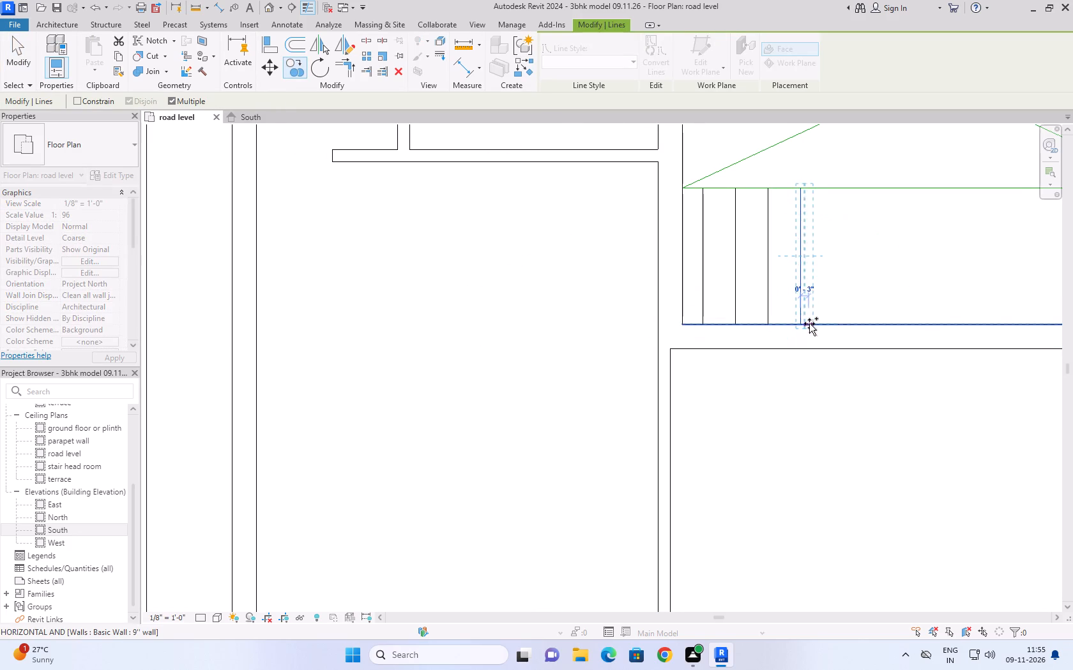
pyautogui.write("1'")
pyautogui.press('Return')
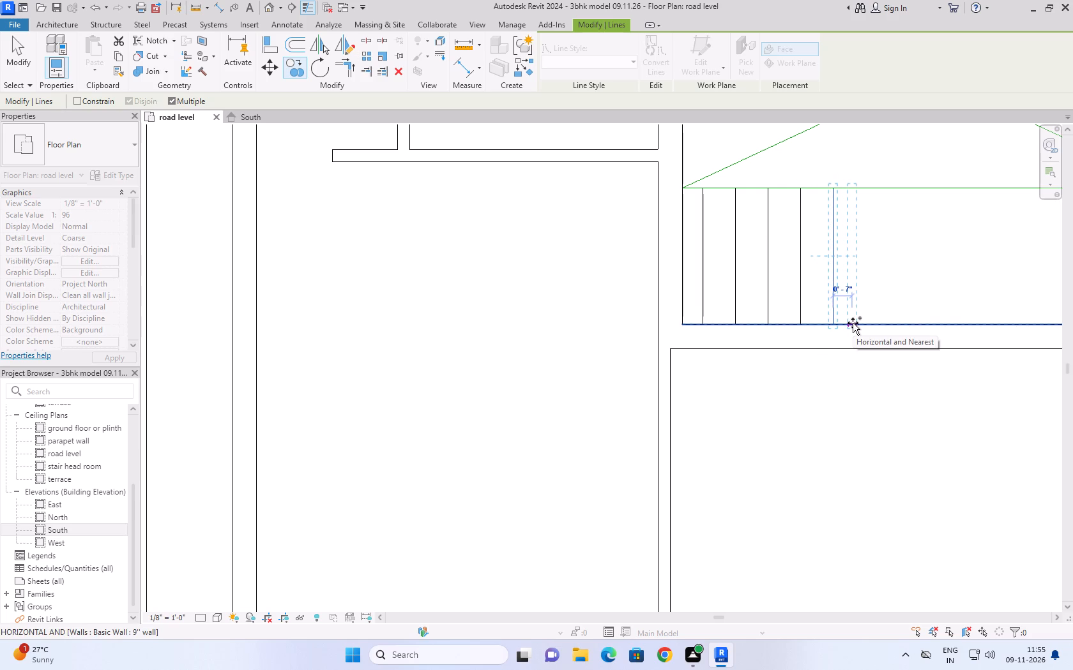
pyautogui.write("1'")
pyautogui.press('Return')
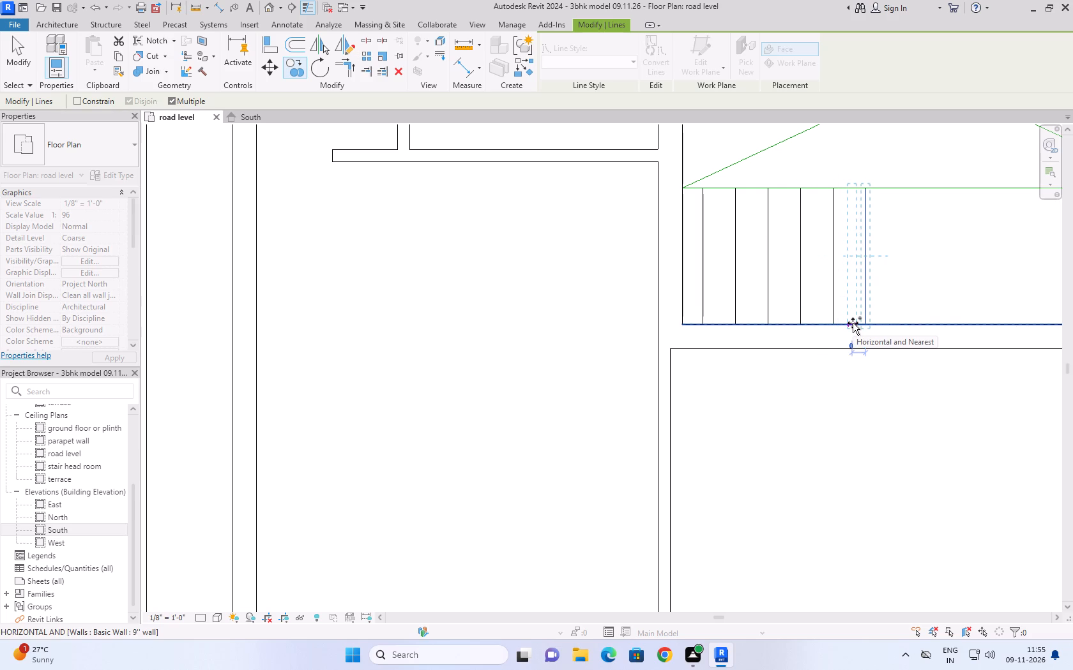
pyautogui.write("1'")
pyautogui.press('Return')
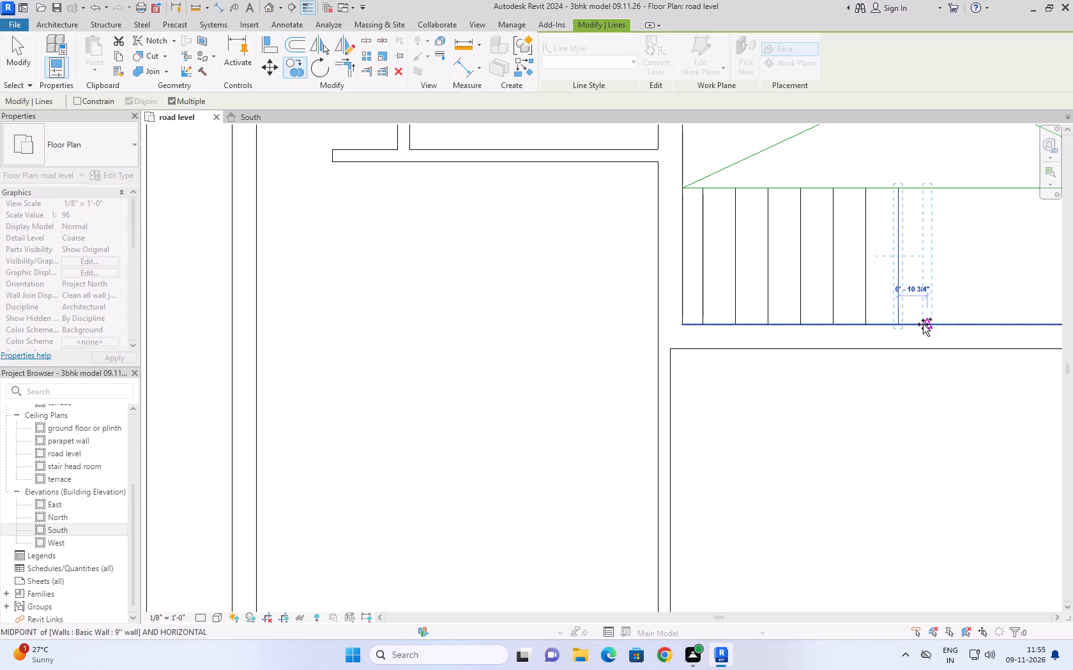
pyautogui.press('1')
pyautogui.press("'")
pyautogui.press('Return')
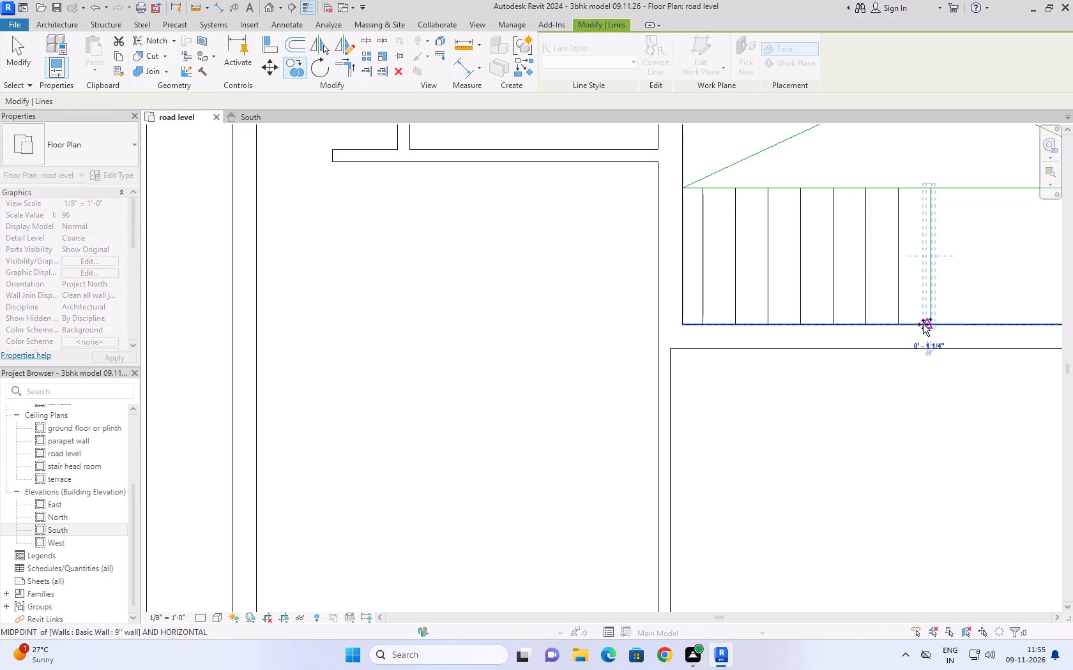
pyautogui.click(964, 328)
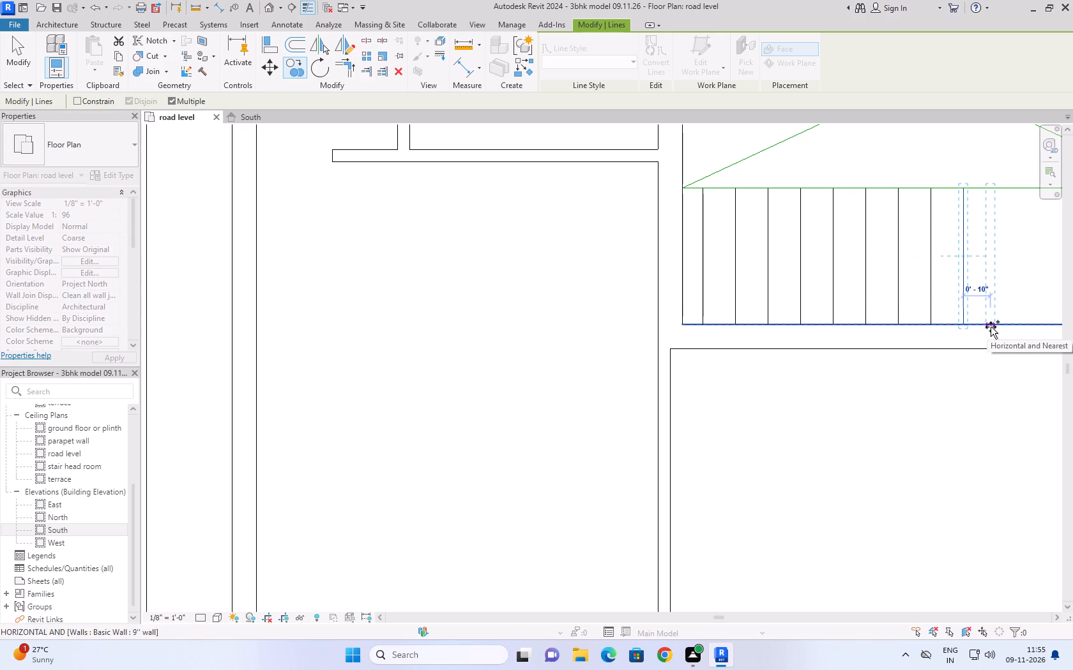
pyautogui.press('1')
pyautogui.press("'")
pyautogui.press('Return')
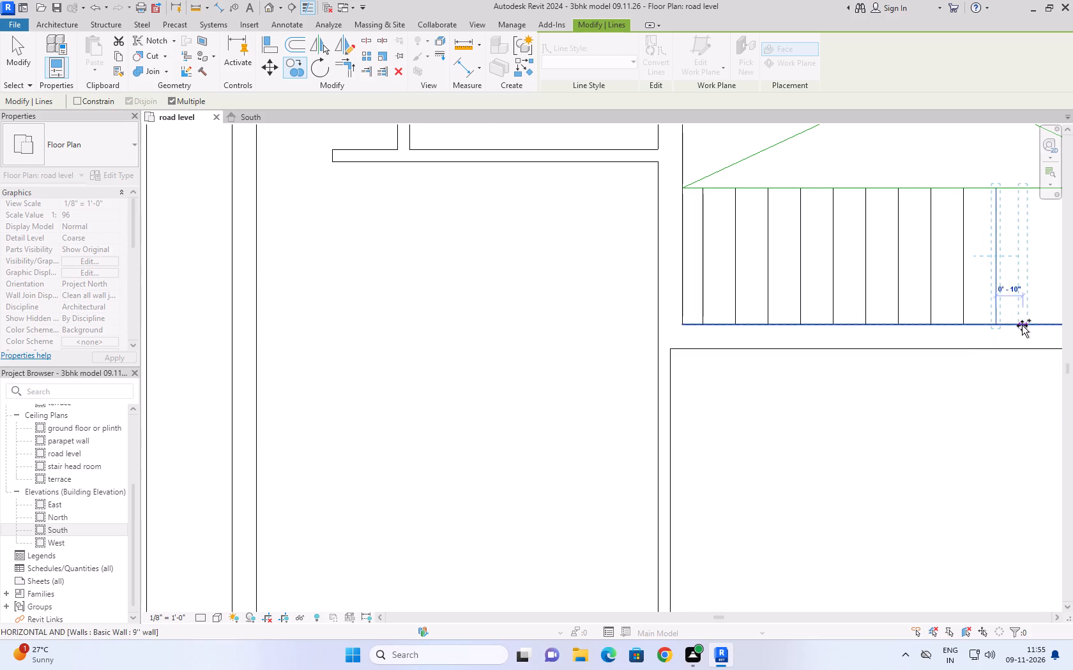
# Continue the 1' copies with five more lines until they reach the right end of the backyard strip.
pyautogui.scroll(-7, 1023, 325)
pyautogui.moveTo(1023, 325); pyautogui.dragTo(839, 339, button='middle')
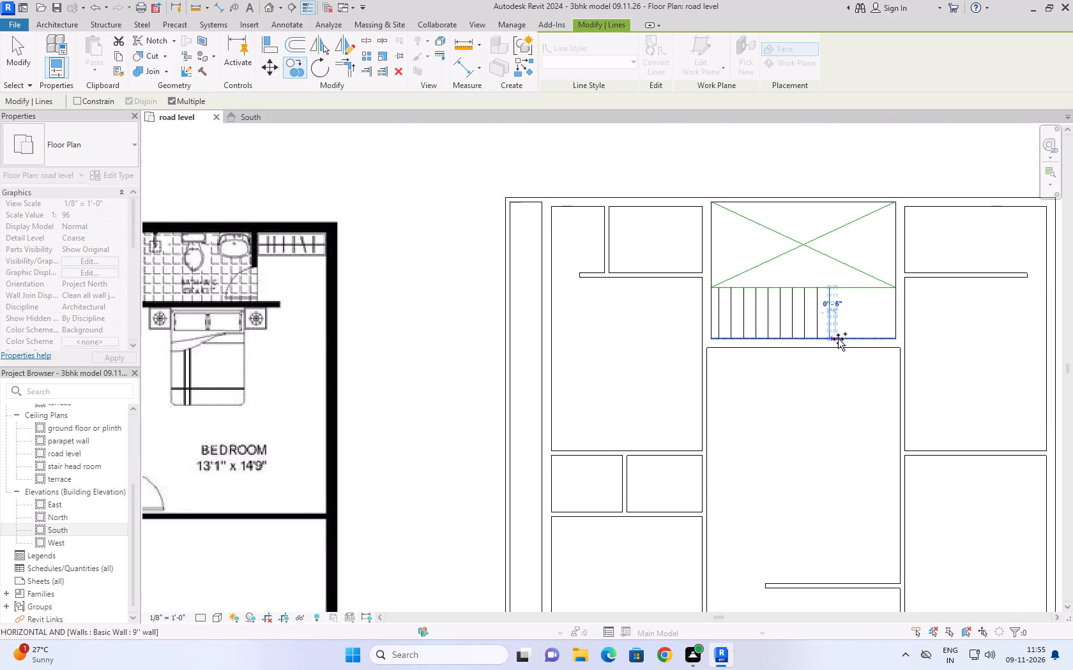
pyautogui.scroll(8, 838, 339)
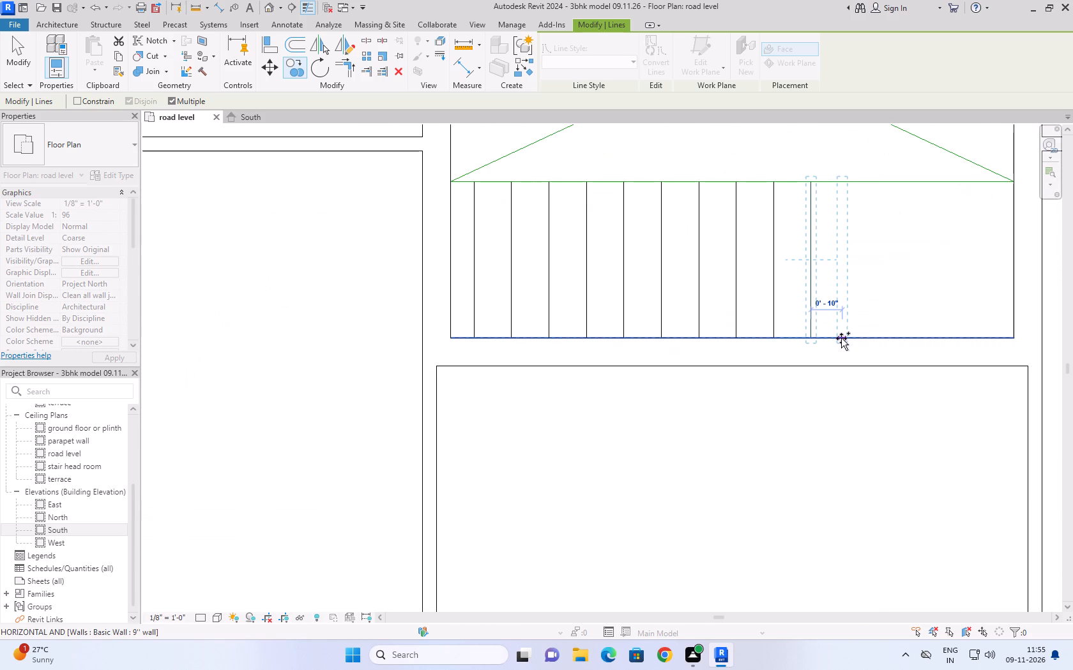
pyautogui.write("1'")
pyautogui.press('Return')
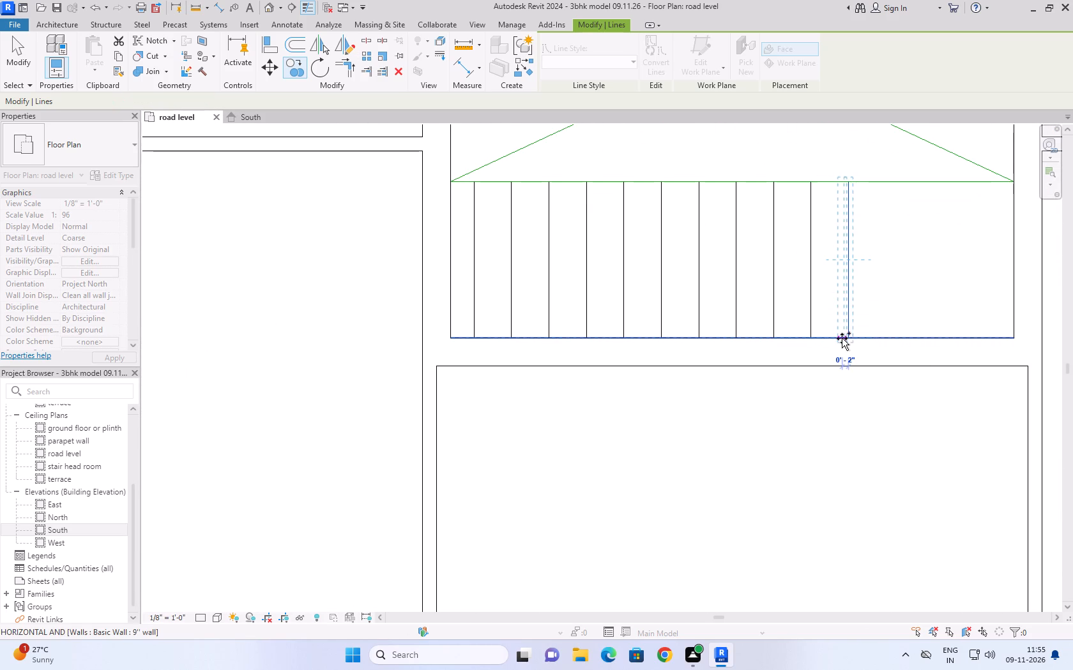
pyautogui.click(886, 334)
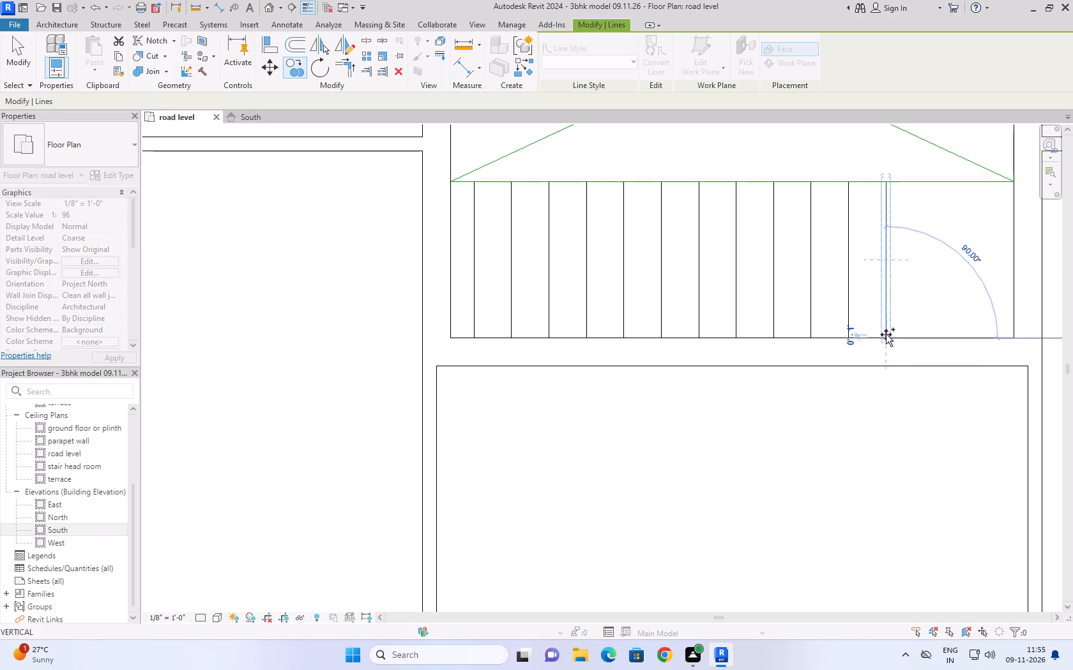
pyautogui.write("1'")
pyautogui.press('Return')
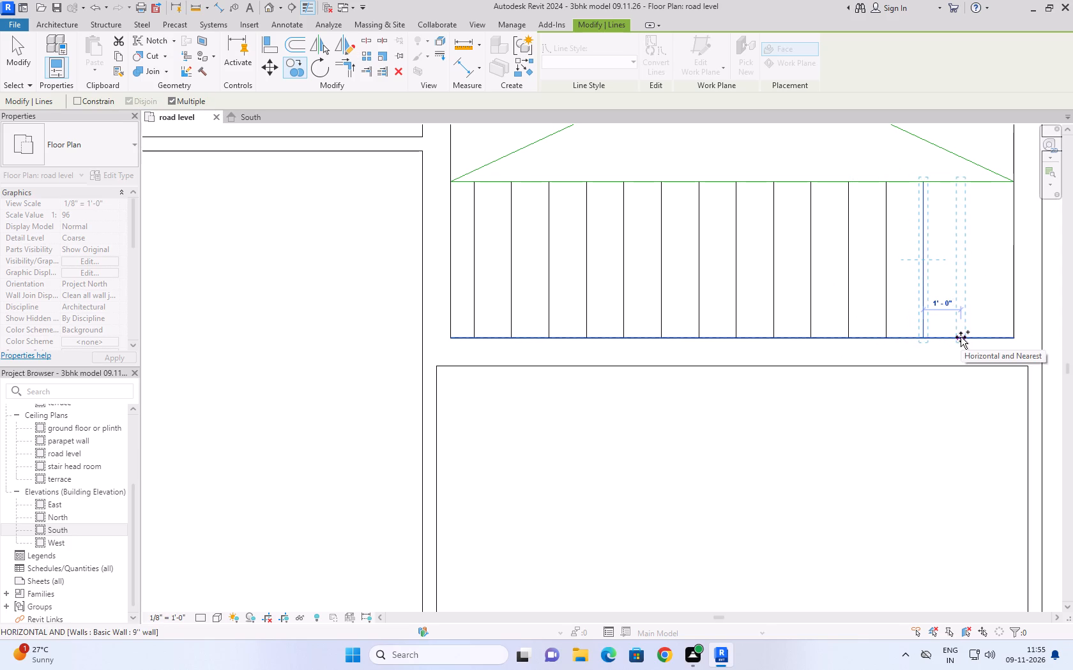
pyautogui.click(961, 337)
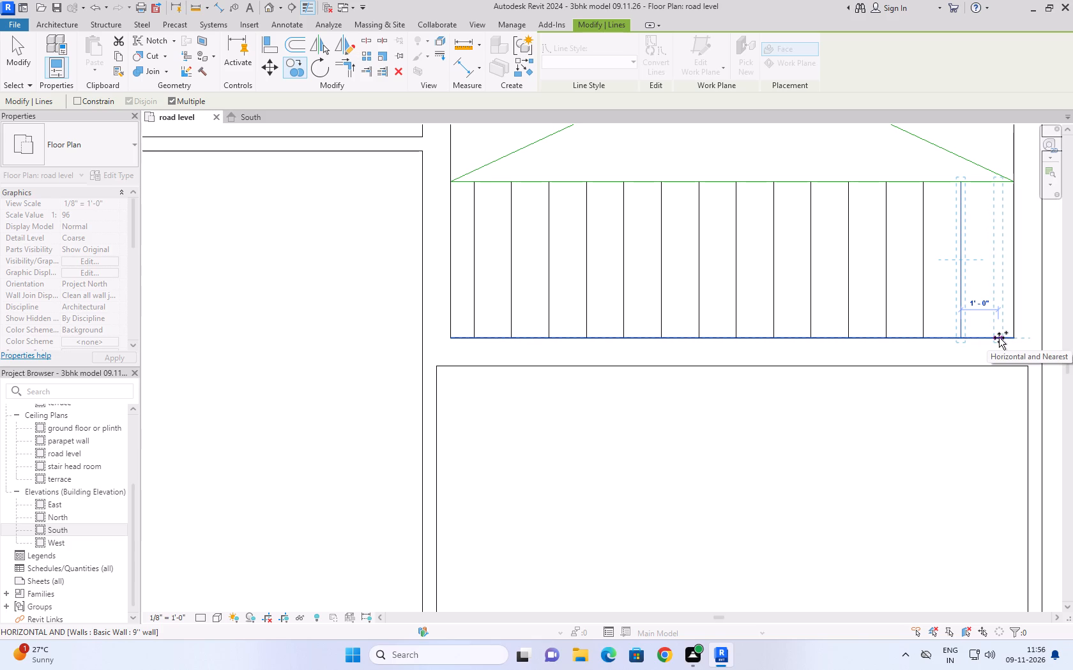
pyautogui.click(999, 338)
pyautogui.scroll(-6, 999, 338)
pyautogui.press('Escape')
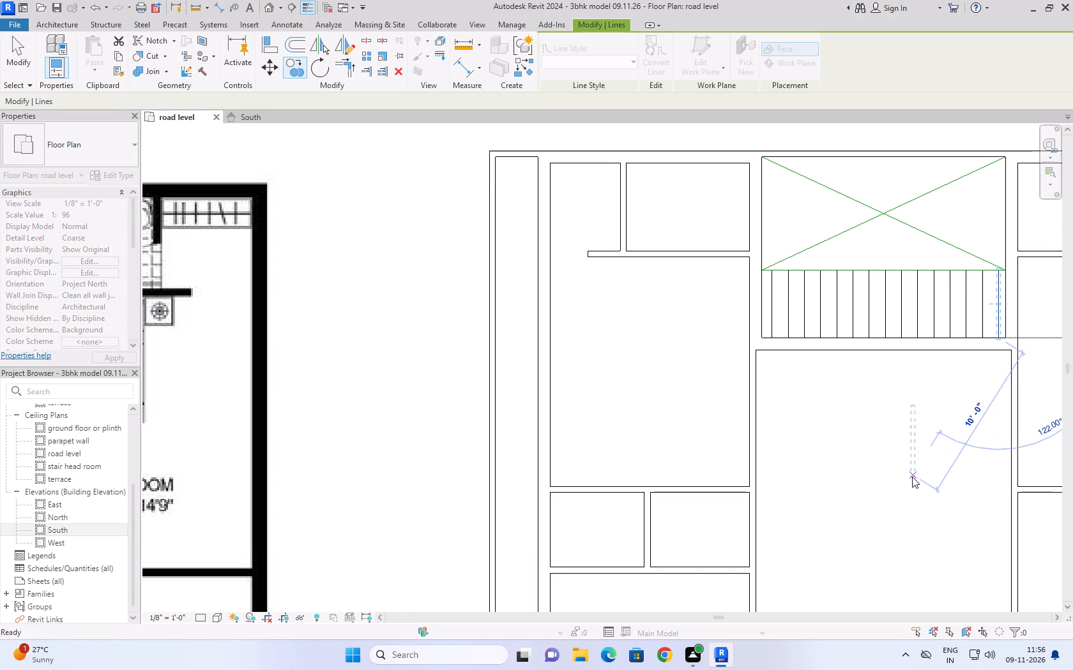
pyautogui.press('Escape')
# Compare the modelled walls and backyard lines with the reference ground floor plan image.
pyautogui.scroll(-9, 899, 440)
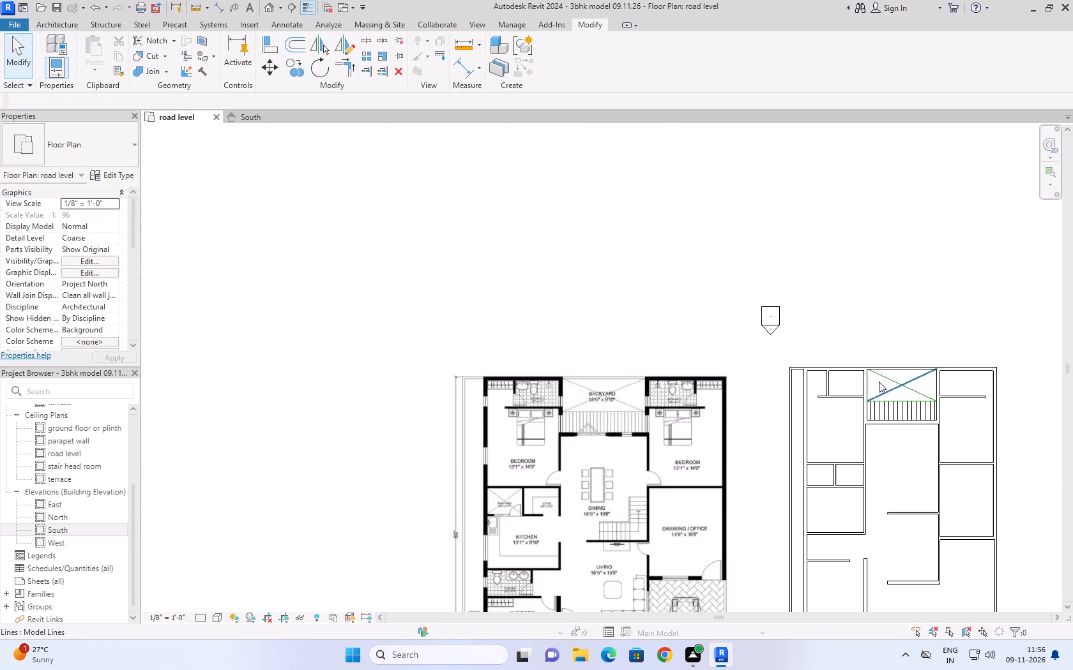
pyautogui.scroll(4, 584, 437)
pyautogui.scroll(-5, 605, 435)
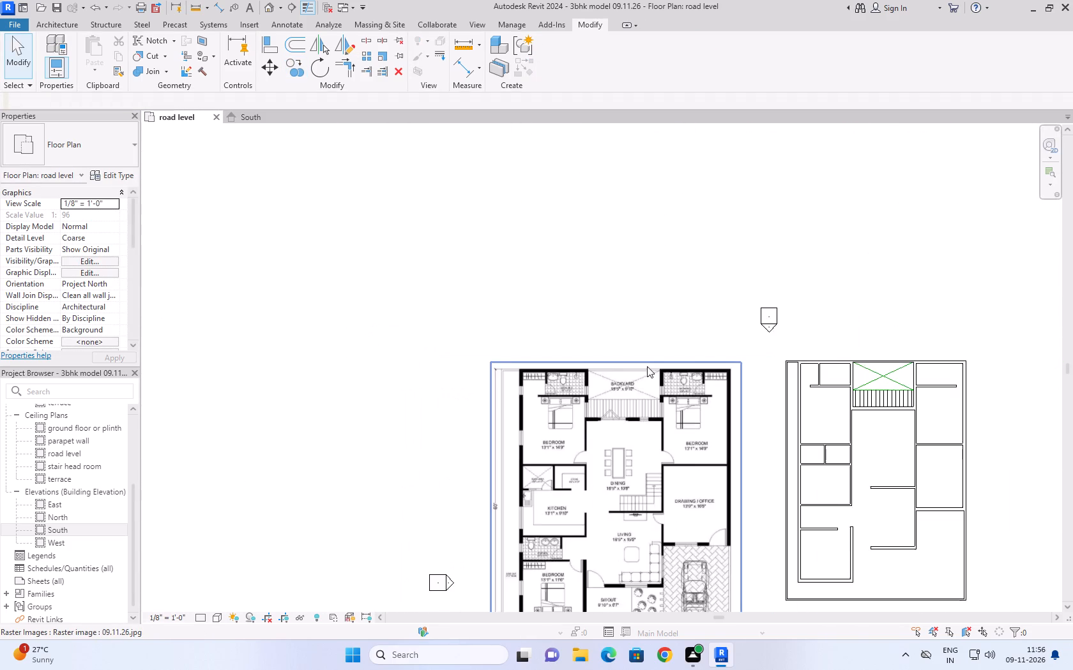
pyautogui.scroll(5, 717, 499)
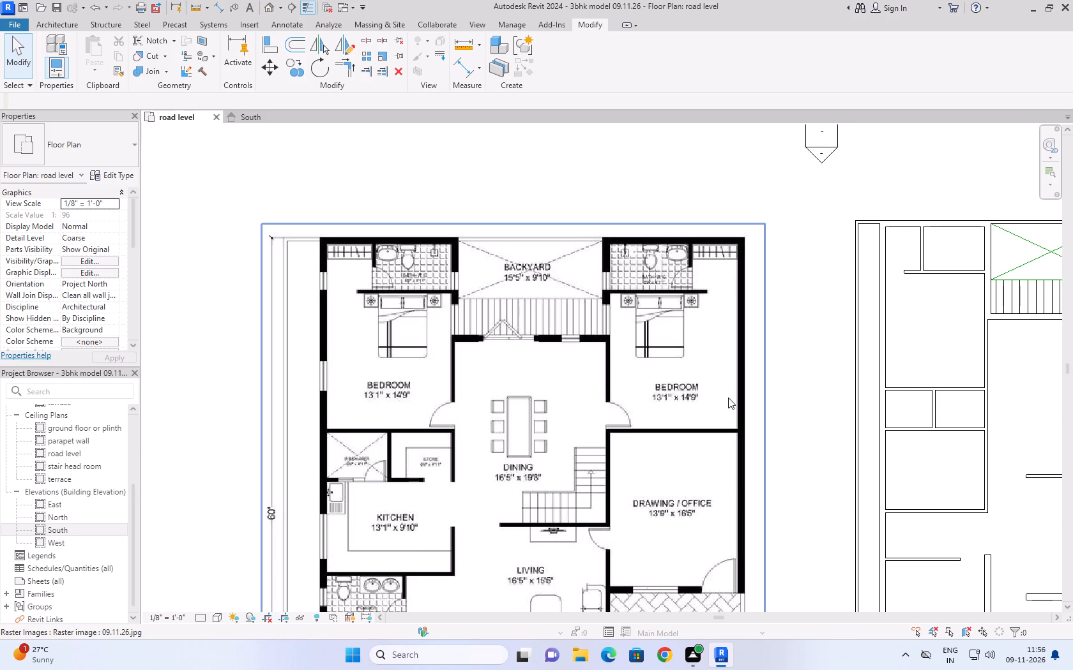
pyautogui.scroll(-4, 728, 398)
pyautogui.scroll(-4, 822, 486)
pyautogui.scroll(3, 856, 508)
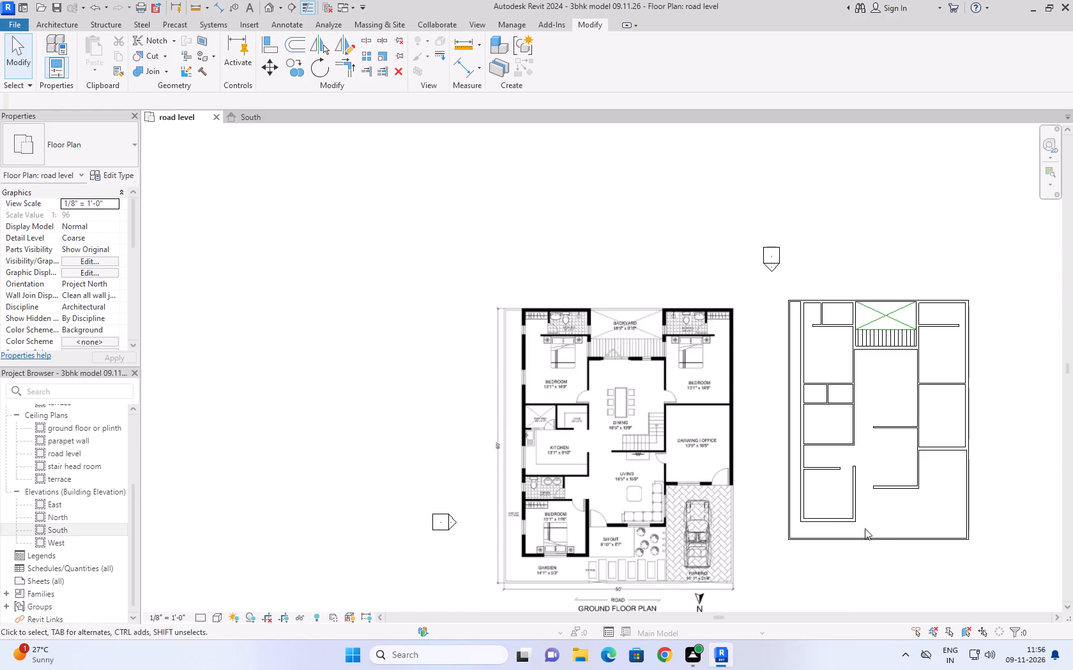
pyautogui.scroll(4, 880, 550)
pyautogui.scroll(-4, 917, 453)
pyautogui.scroll(2, 887, 553)
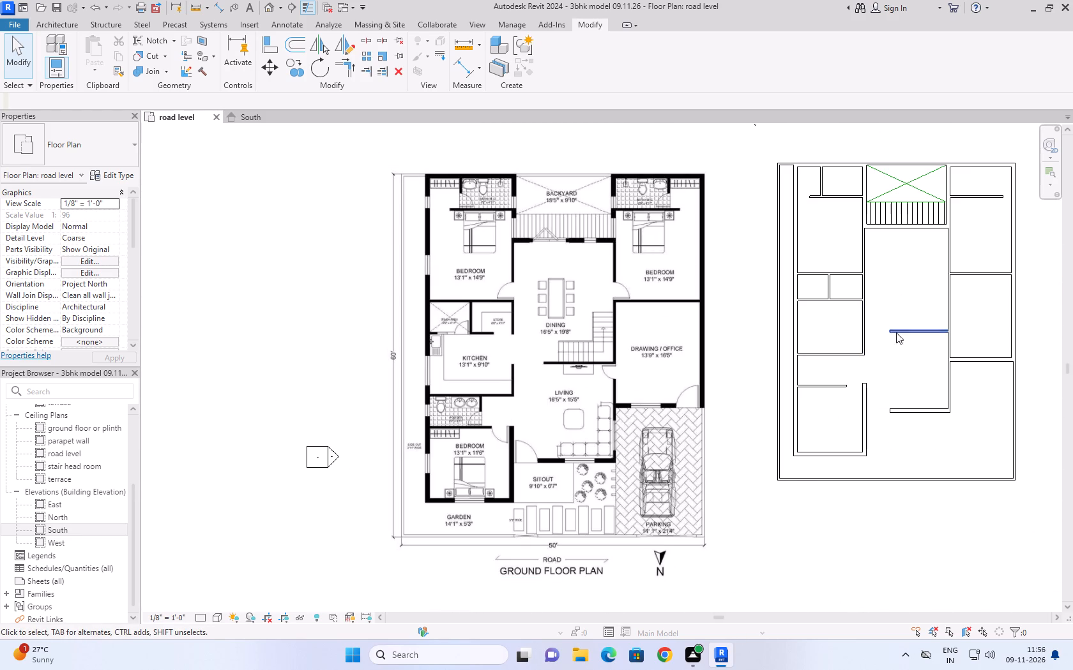
pyautogui.scroll(-3, 897, 360)
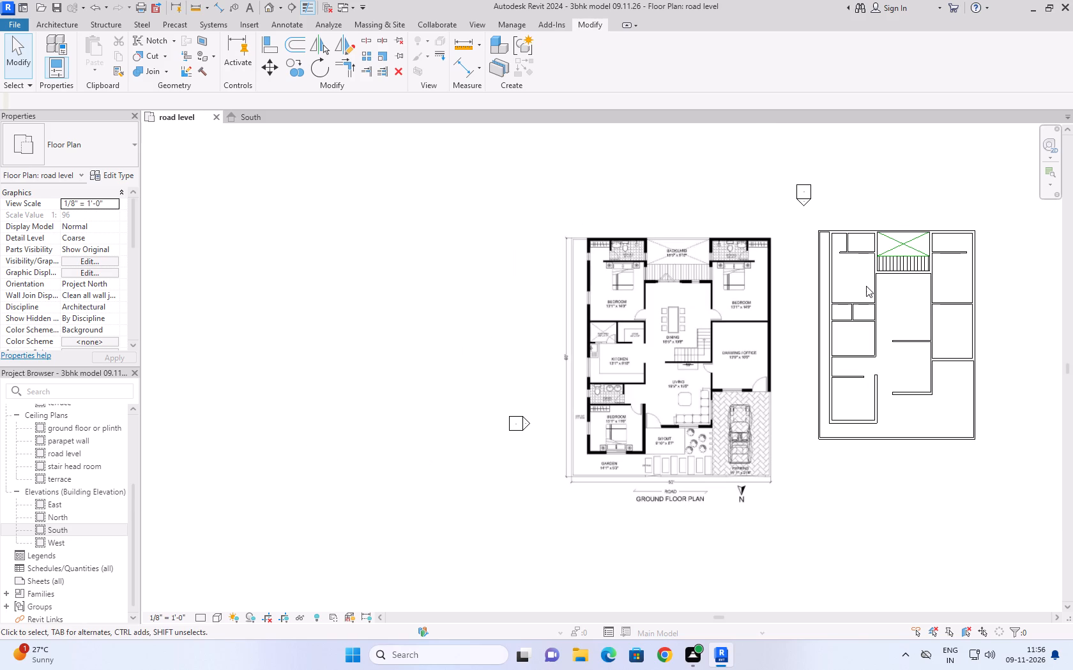
pyautogui.scroll(3, 858, 248)
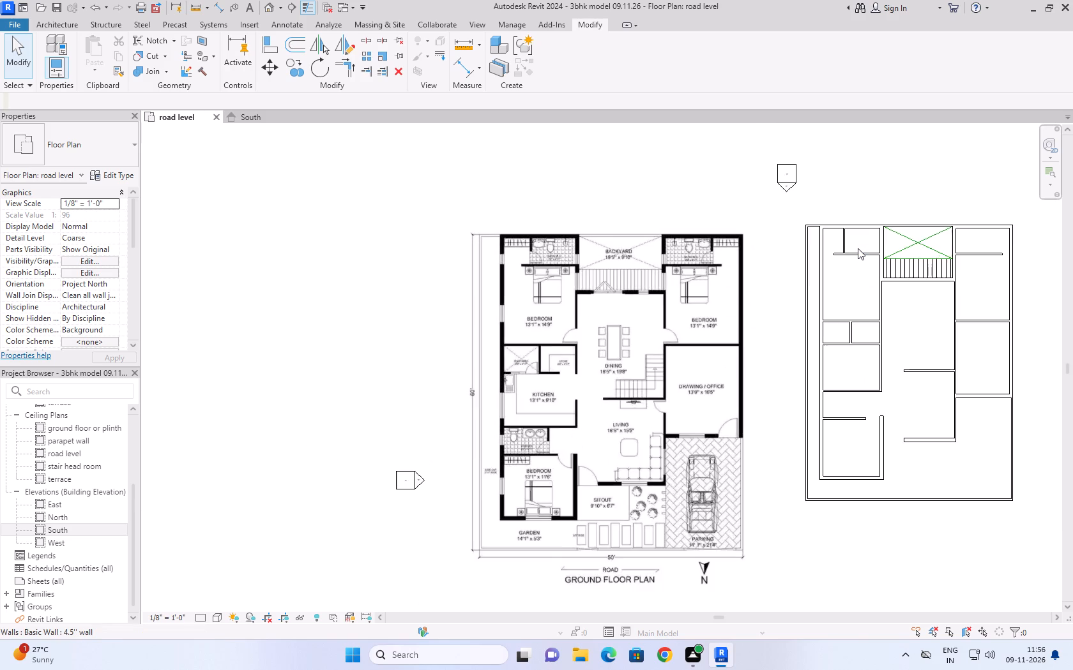
pyautogui.scroll(4, 858, 248)
# Try to shift the temporary dimension reference from the top-left bedroom's 4.5" partition to the adjoining 9" wall's inner face.
pyautogui.click(830, 231)
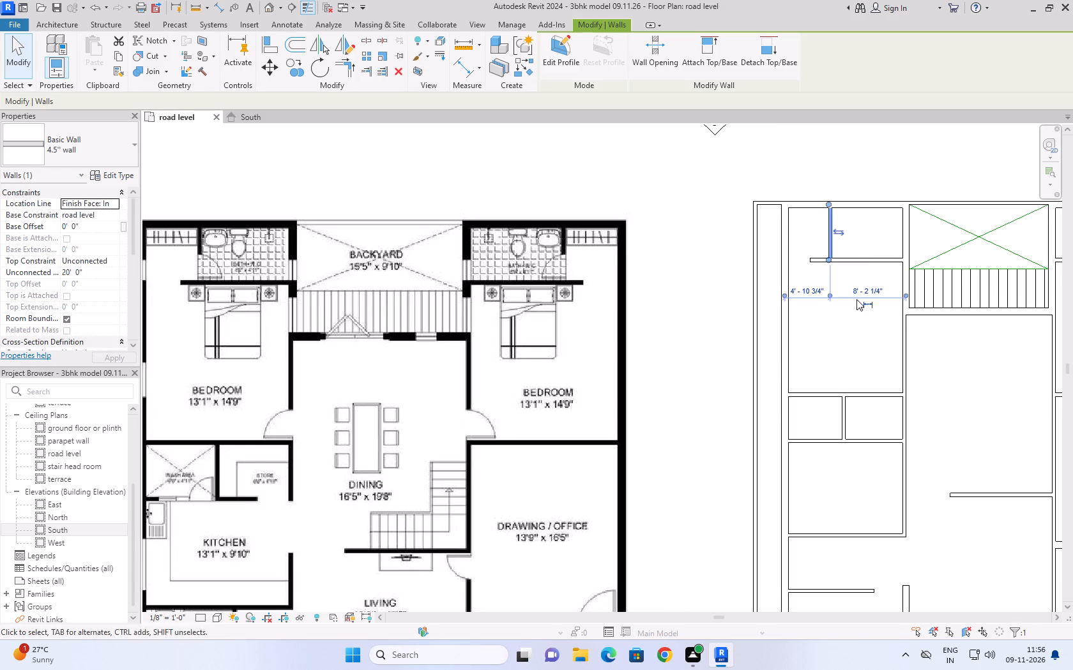
pyautogui.click(46, 100)
pyautogui.click(49, 100)
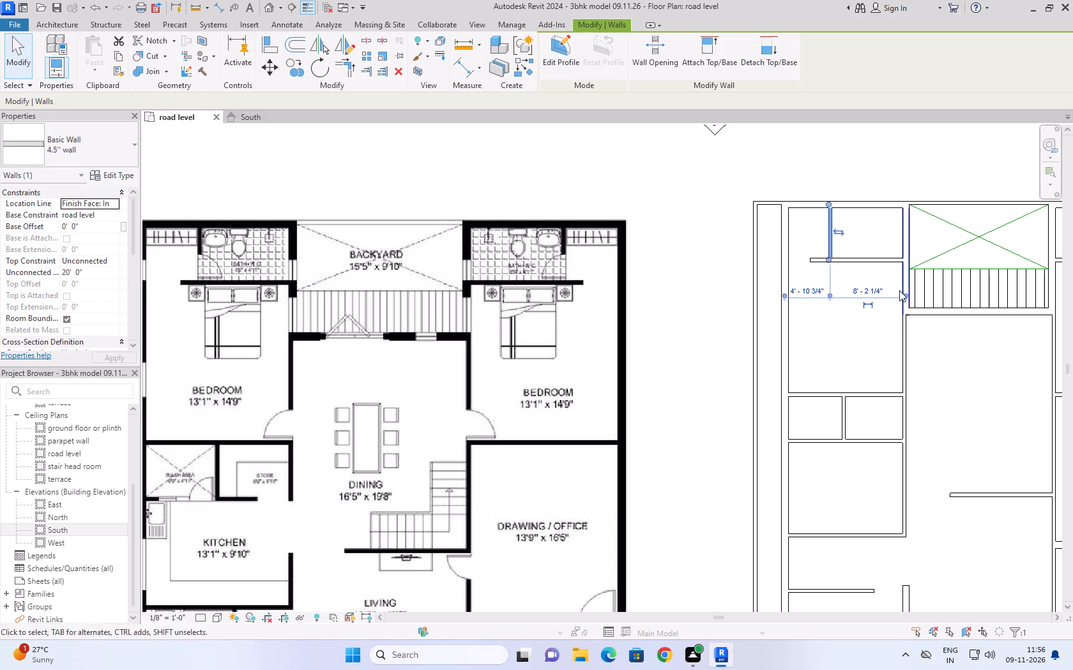
pyautogui.scroll(4, 904, 295)
pyautogui.moveTo(907, 295); pyautogui.dragTo(901, 295)
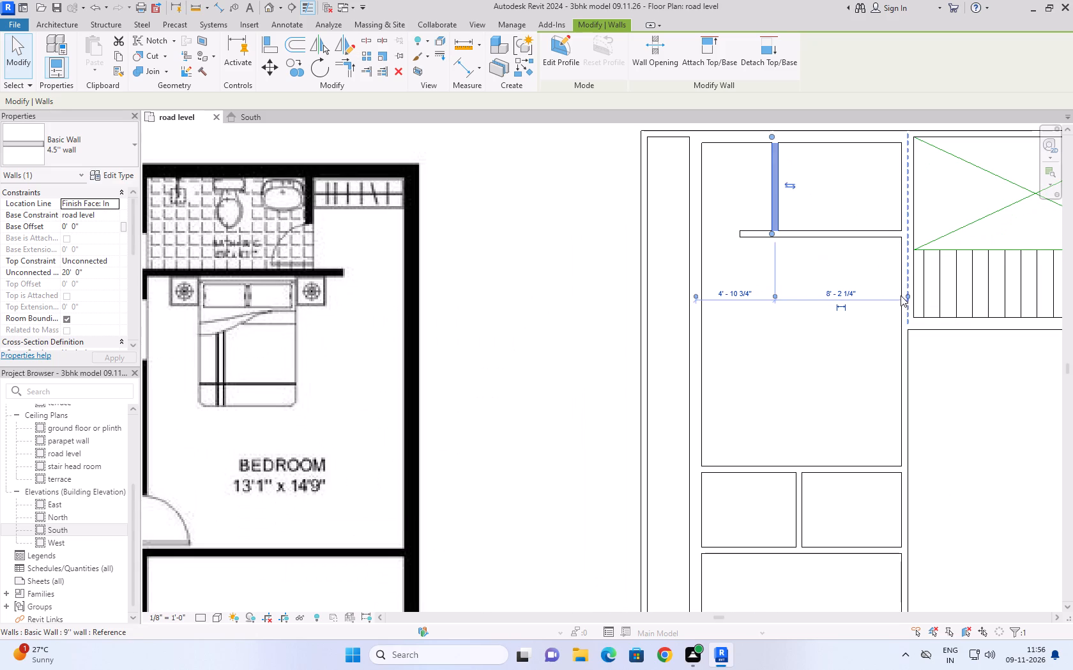
pyautogui.moveTo(901, 295); pyautogui.dragTo(900, 296)
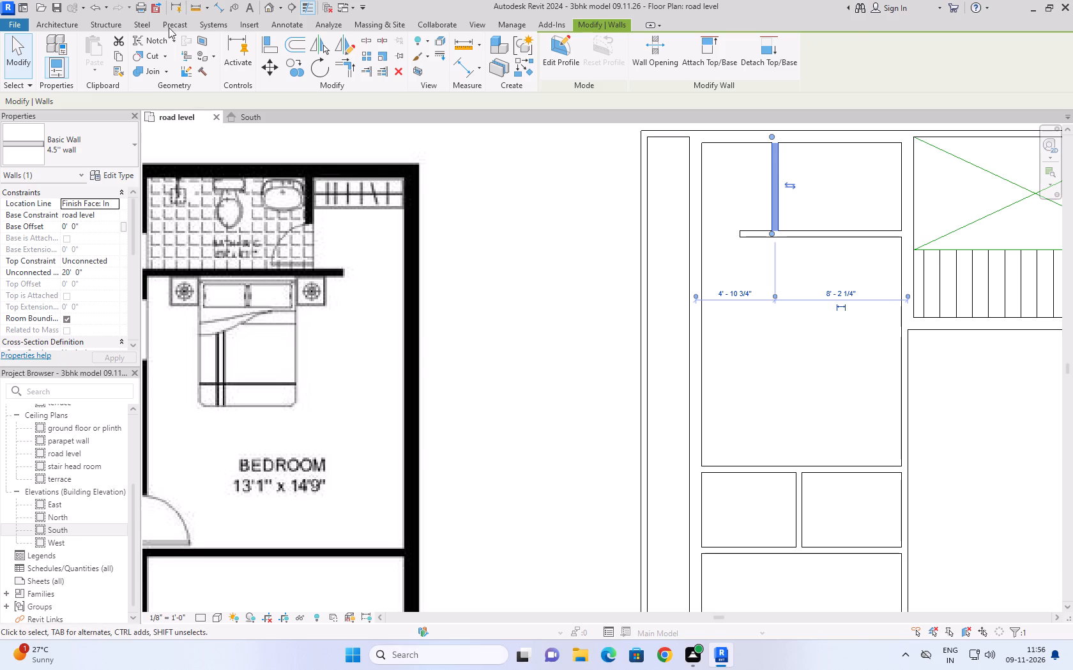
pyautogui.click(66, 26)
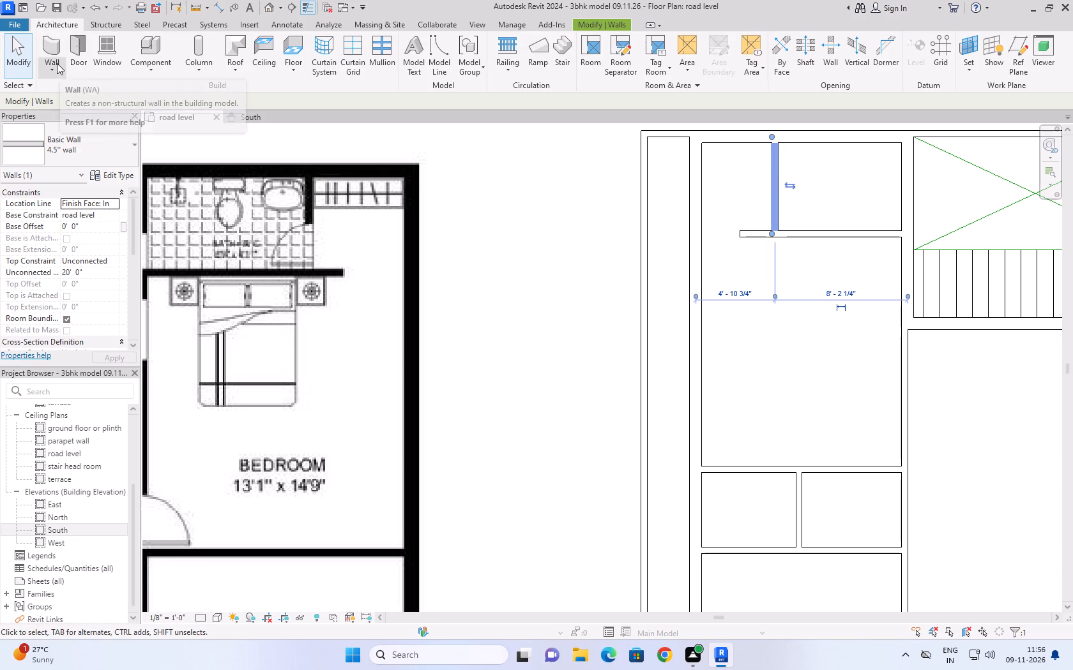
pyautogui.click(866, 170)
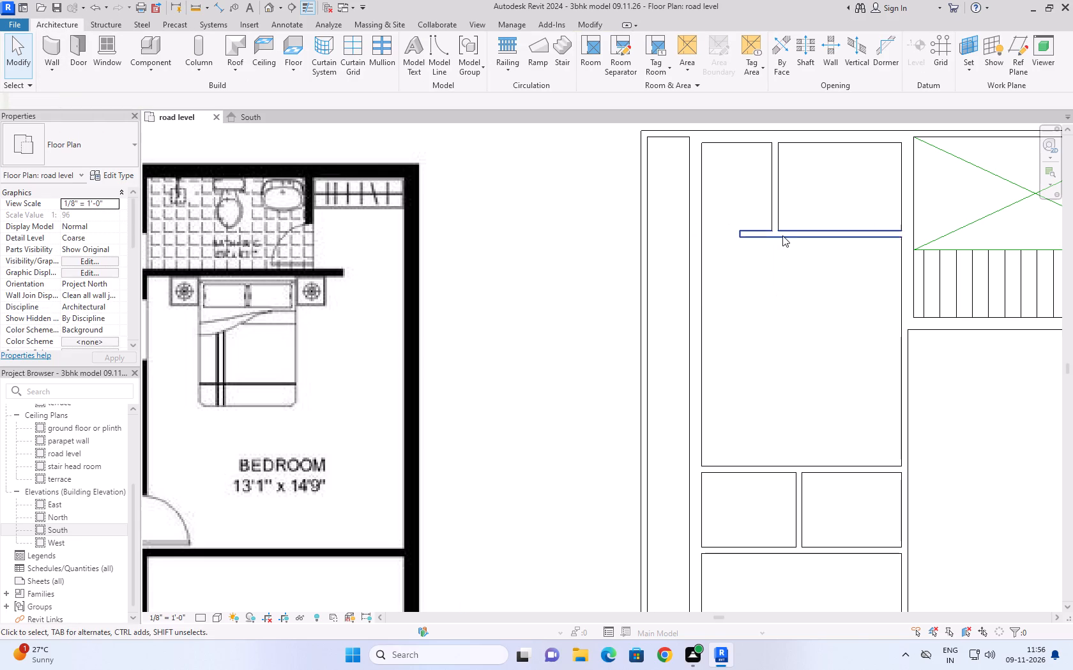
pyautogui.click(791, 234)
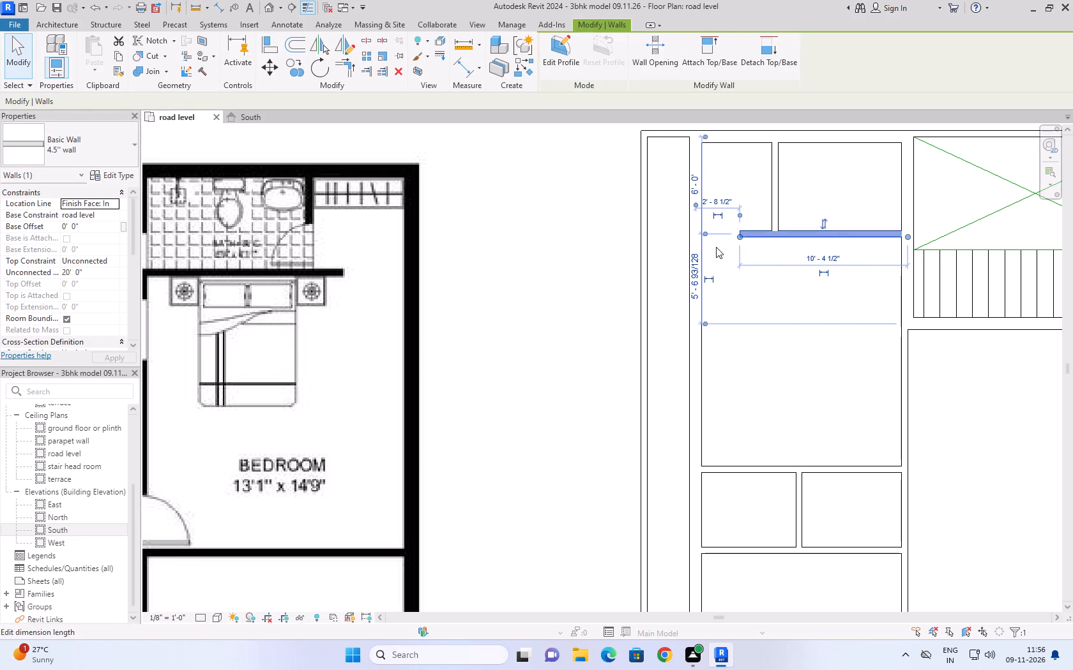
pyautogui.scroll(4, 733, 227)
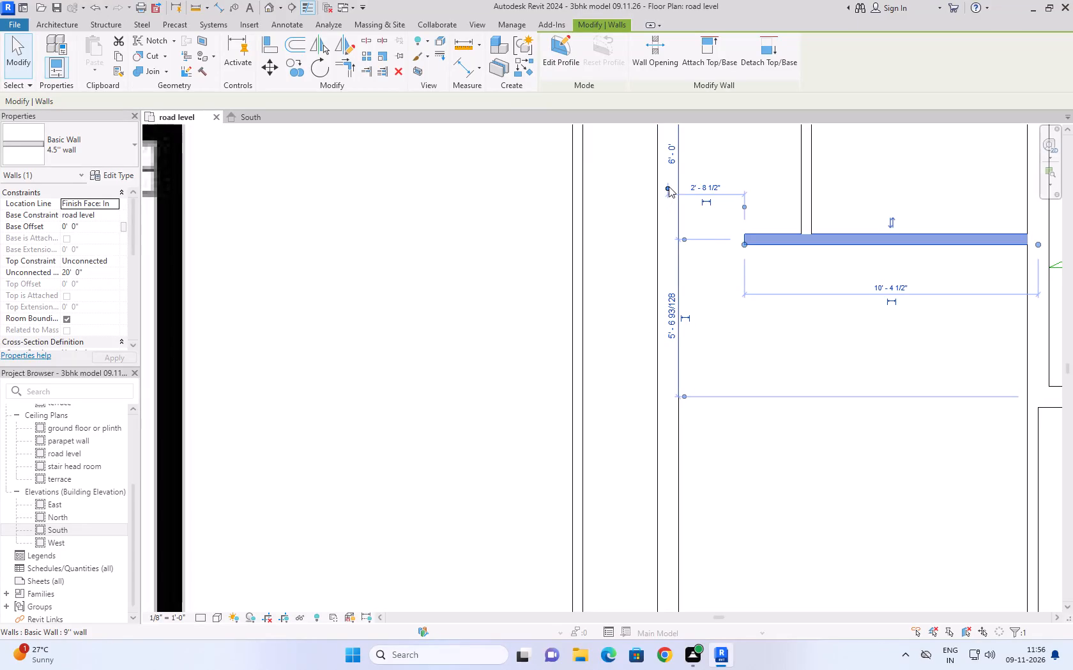
# Set temporary dimensions to measure walls from faces and doors and windows from openings.
pyautogui.click(506, 27)
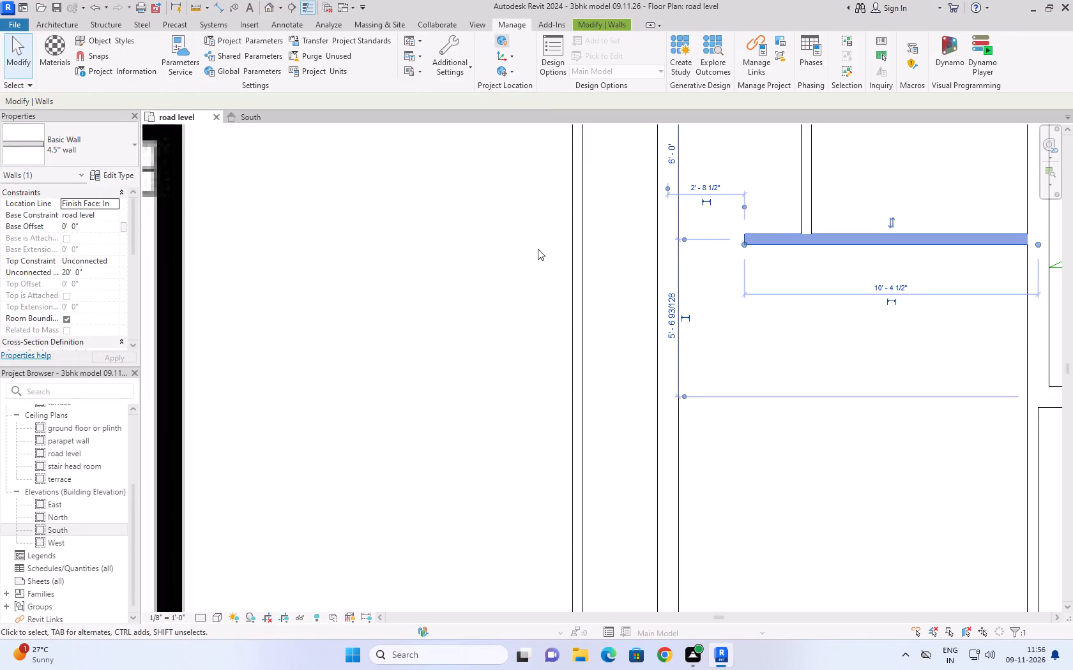
pyautogui.click(471, 71)
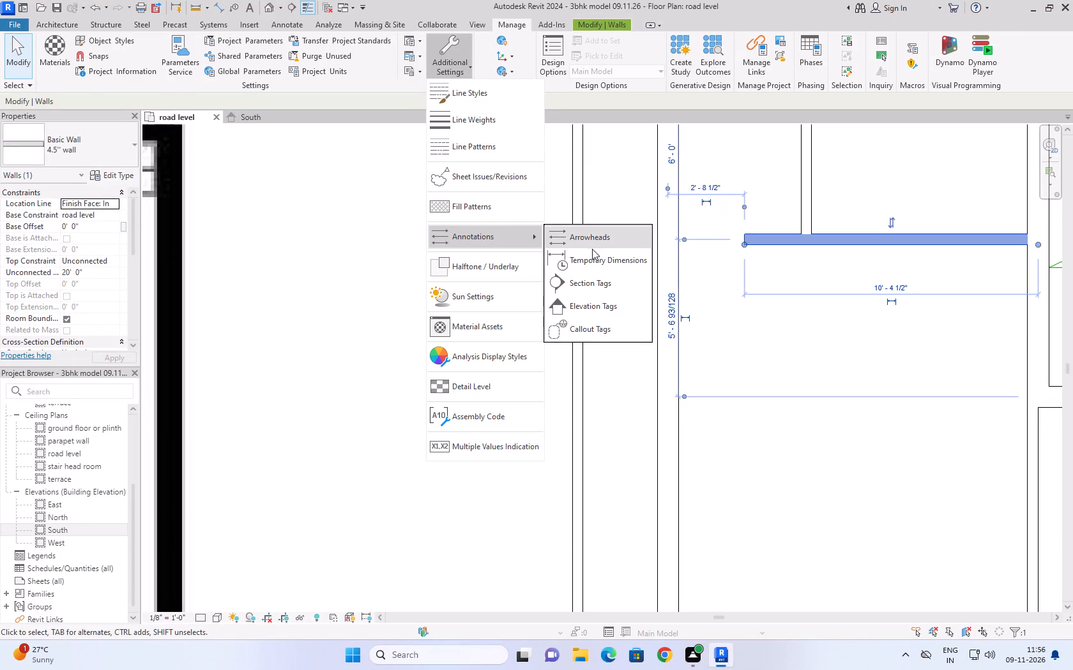
pyautogui.click(595, 256)
pyautogui.click(548, 298)
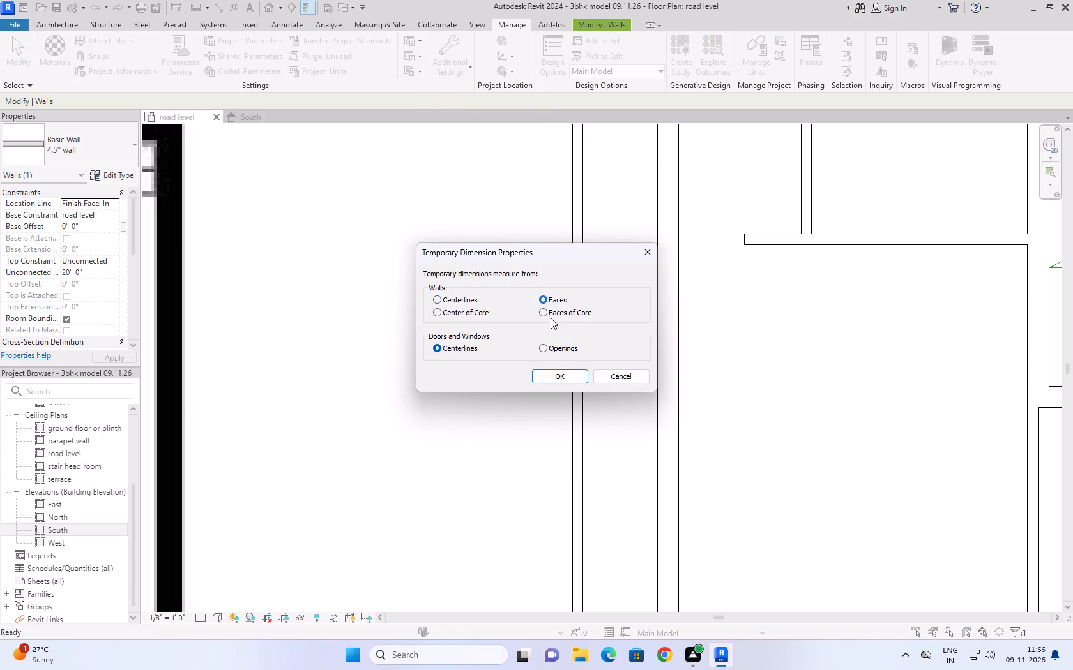
pyautogui.click(554, 353)
pyautogui.click(554, 349)
pyautogui.click(558, 374)
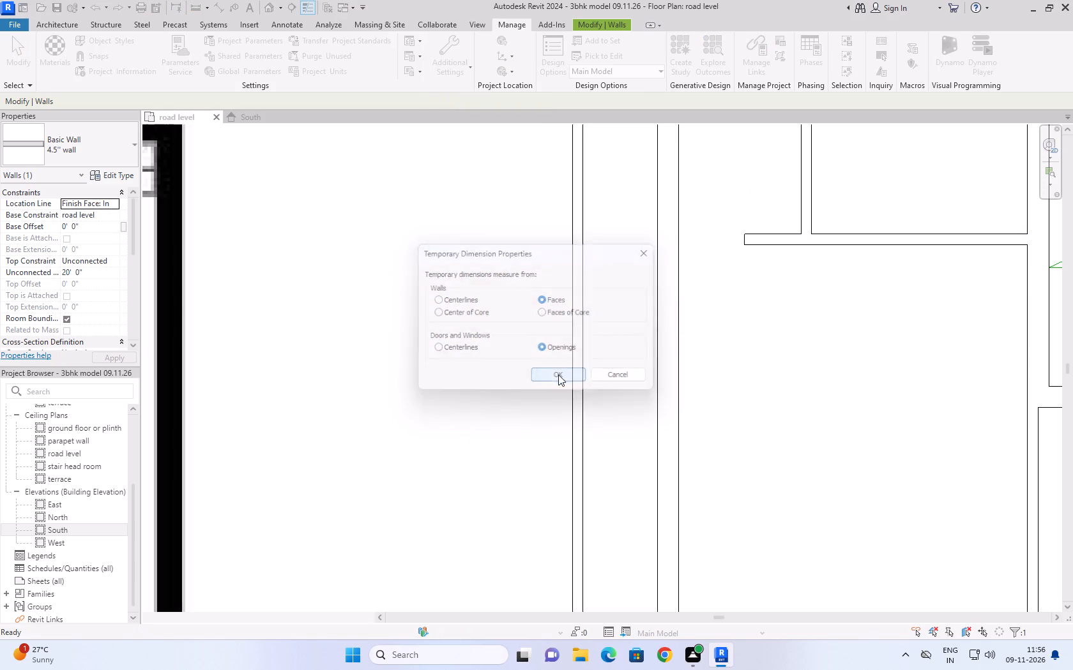
# Set the top-left bathroom's vertical 4.5" partition 8' from the 9" wall on the backyard side.
pyautogui.moveTo(808, 336); pyautogui.dragTo(487, 389, button='middle')
pyautogui.scroll(-3, 486, 390)
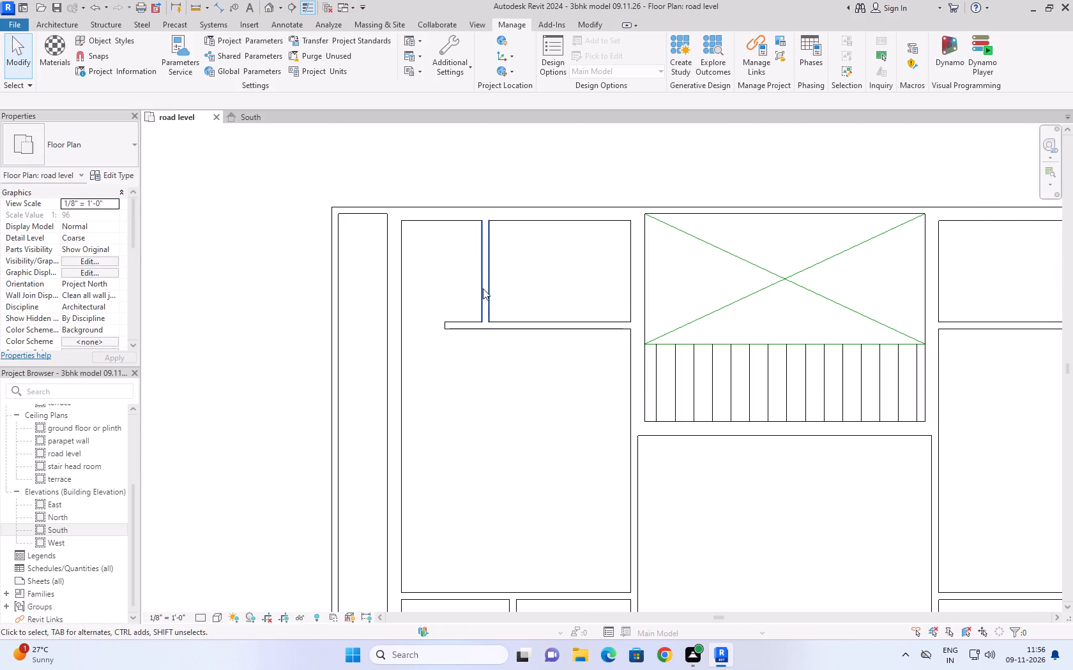
pyautogui.click(491, 270)
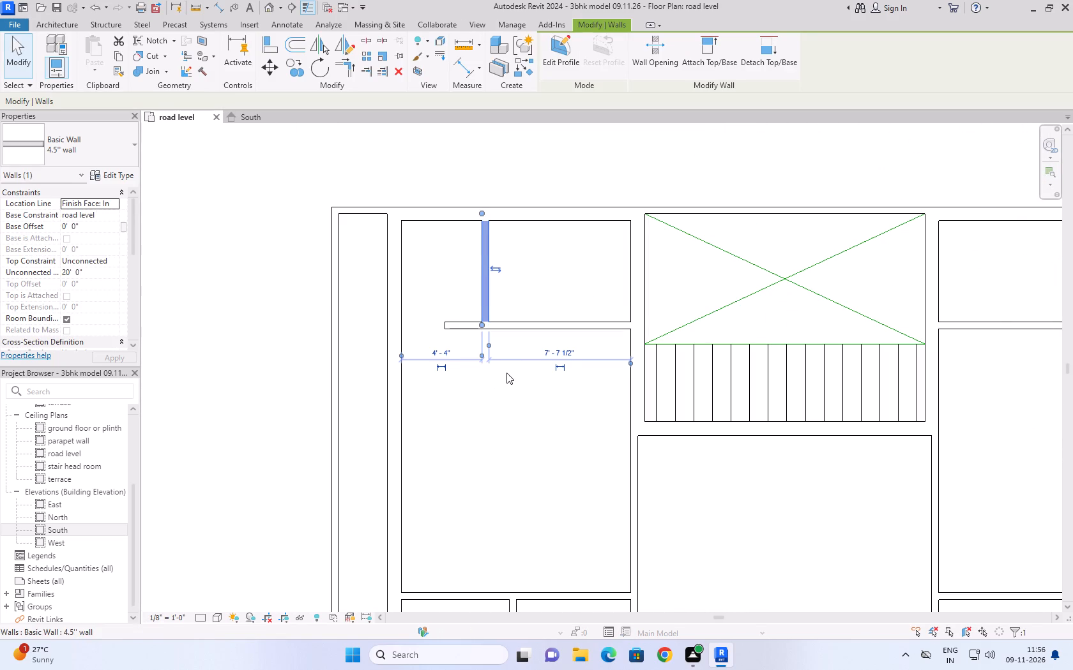
pyautogui.scroll(4, 507, 373)
pyautogui.scroll(-7, 581, 341)
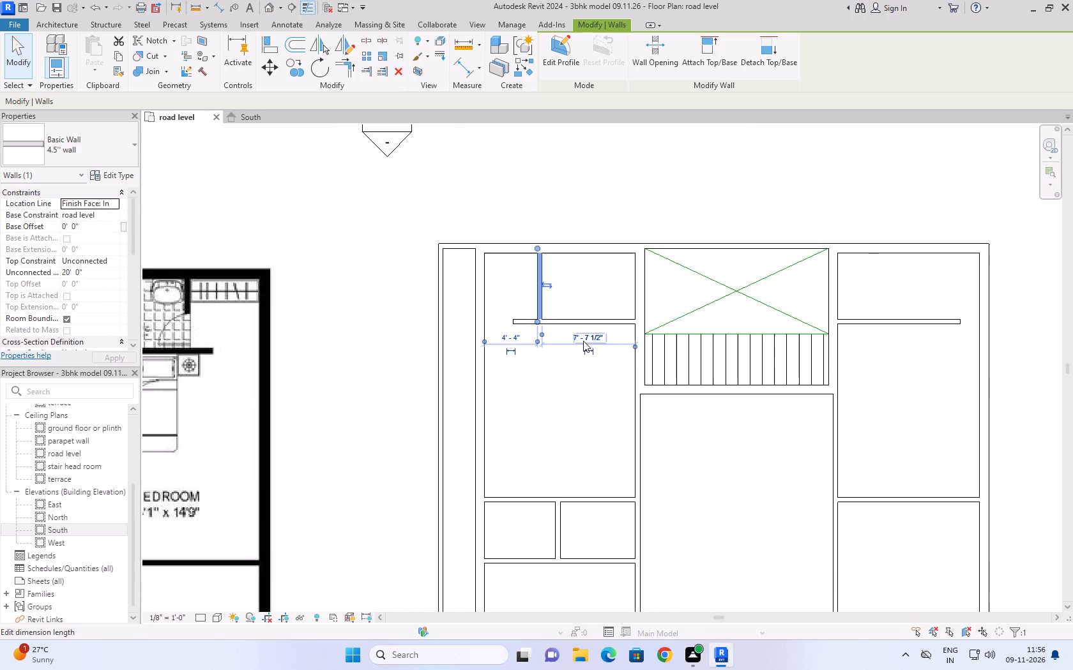
pyautogui.scroll(-4, 592, 337)
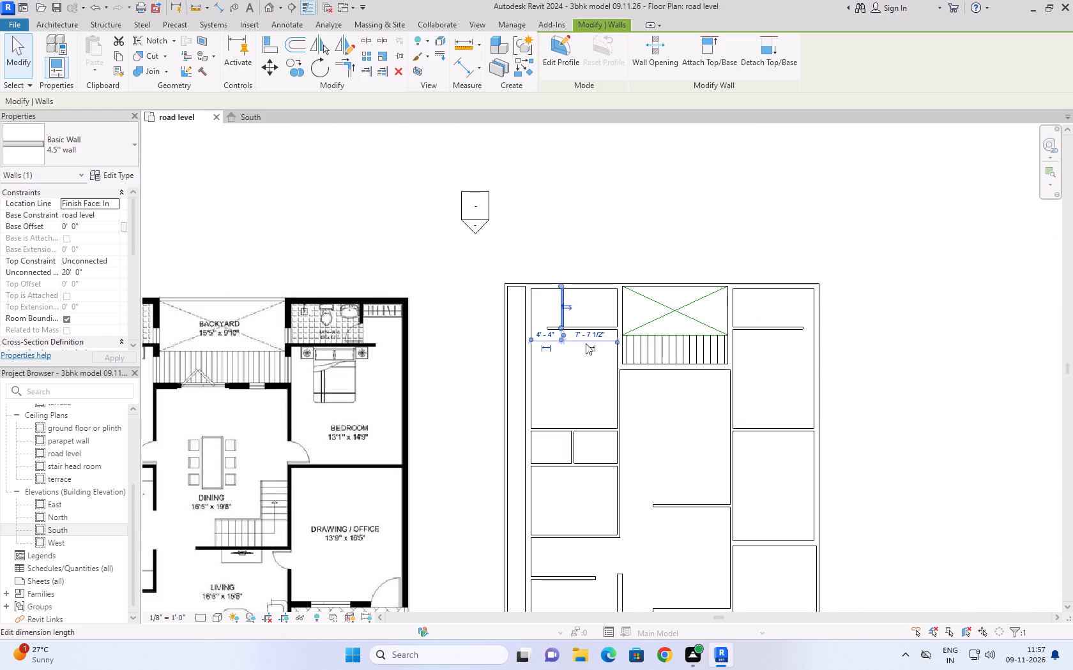
pyautogui.click(589, 331)
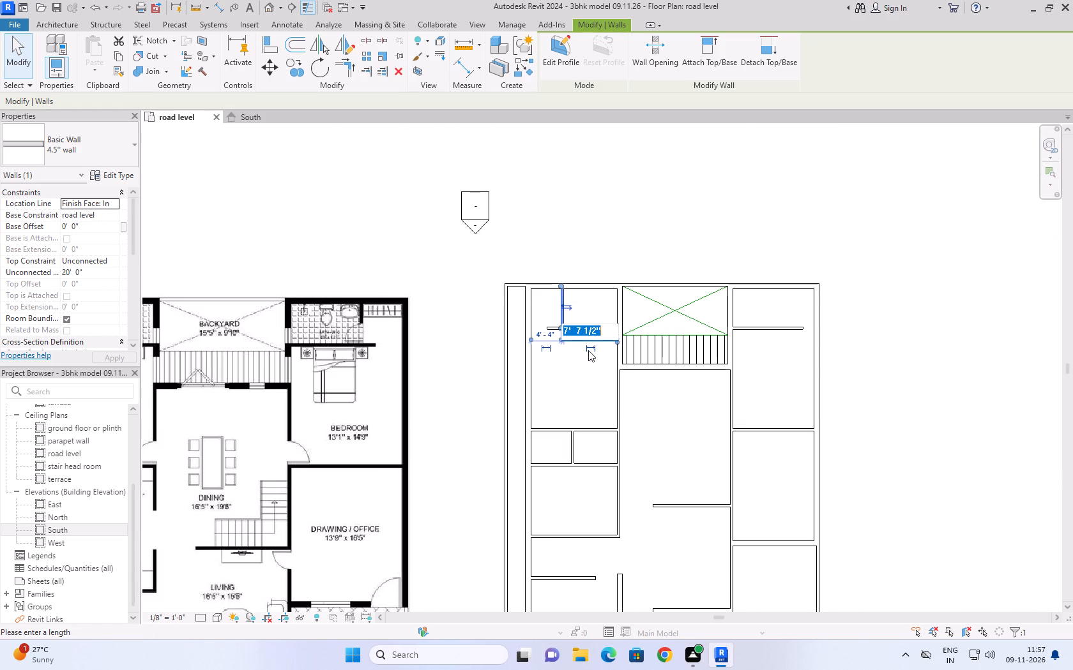
pyautogui.write("8'")
pyautogui.press('Return')
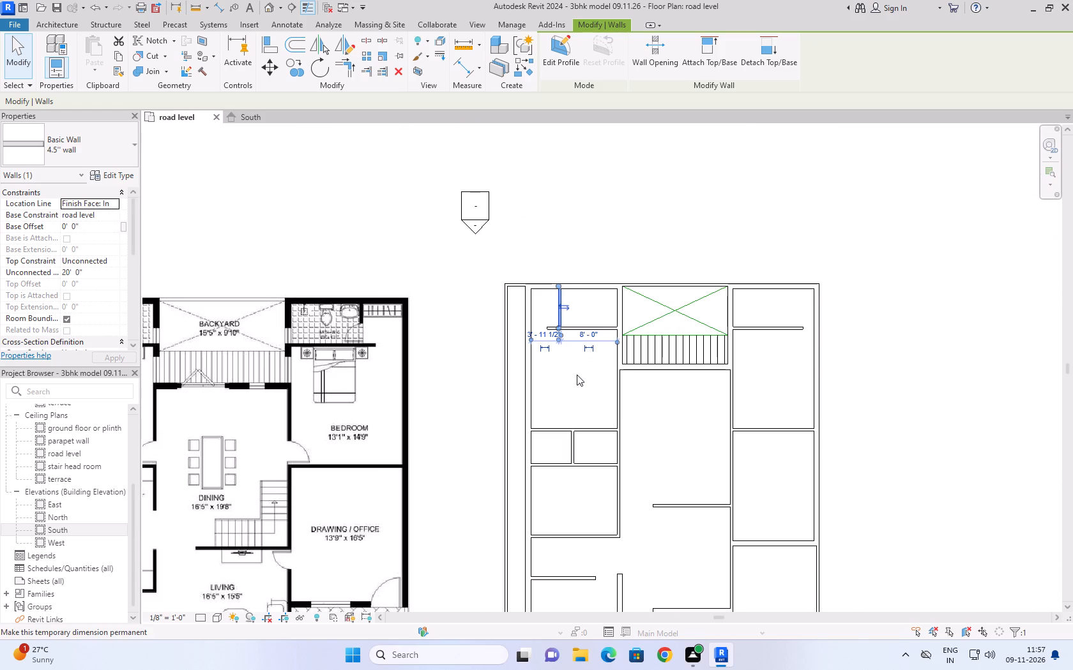
# Set the top-left bedroom's outer 9" wall 3' clear of the adjacent left boundary wall.
pyautogui.scroll(3, 569, 375)
pyautogui.scroll(-6, 581, 365)
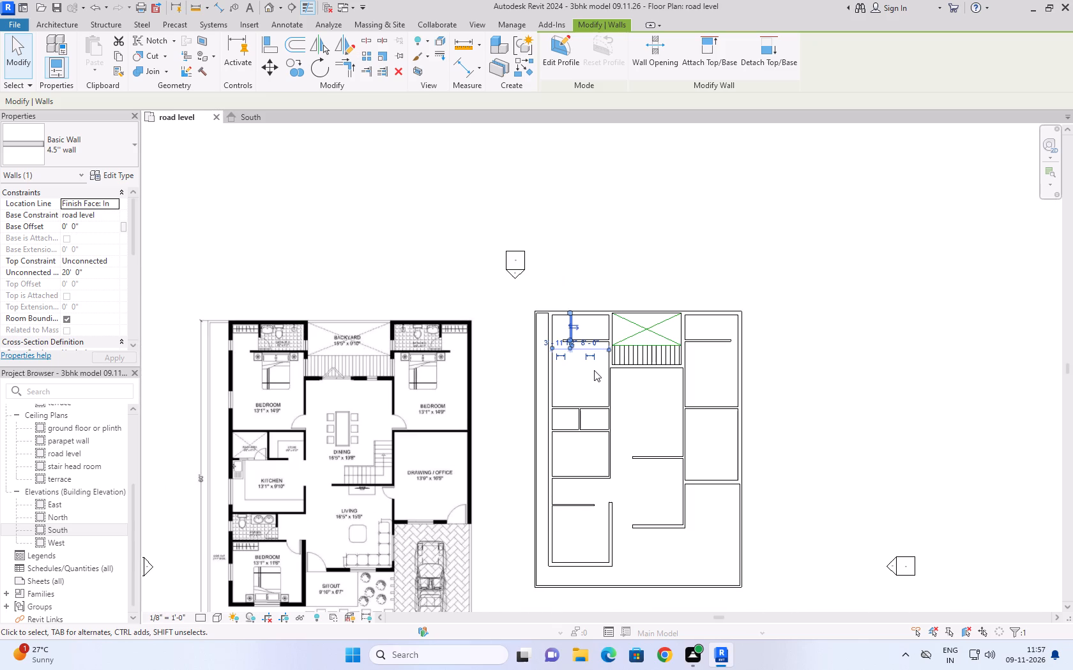
pyautogui.scroll(2, 589, 382)
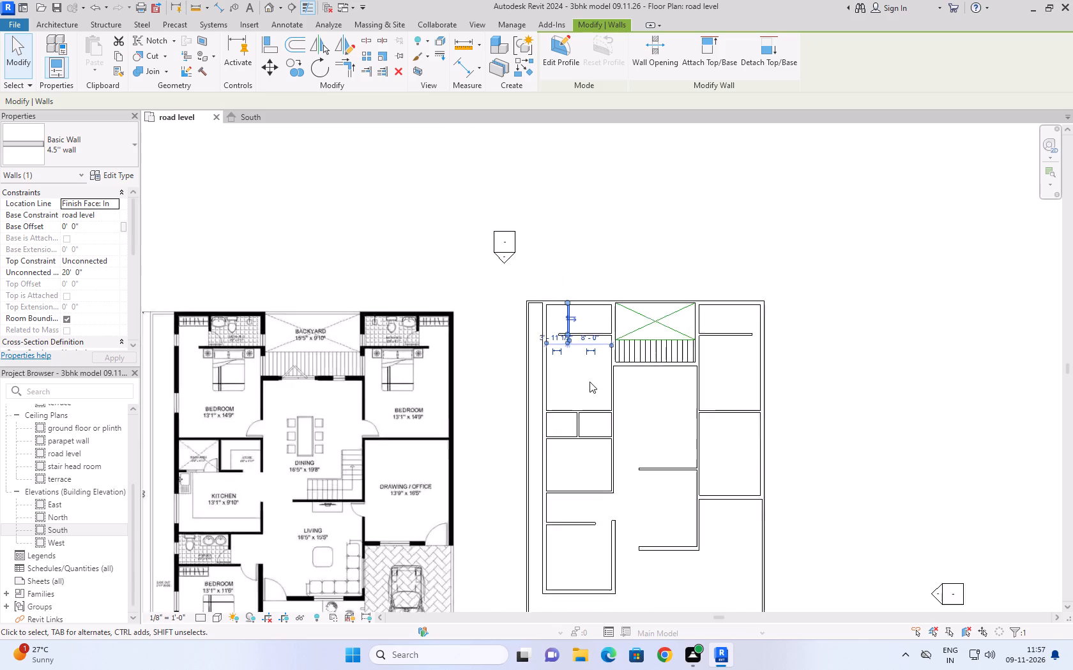
pyautogui.scroll(1, 590, 382)
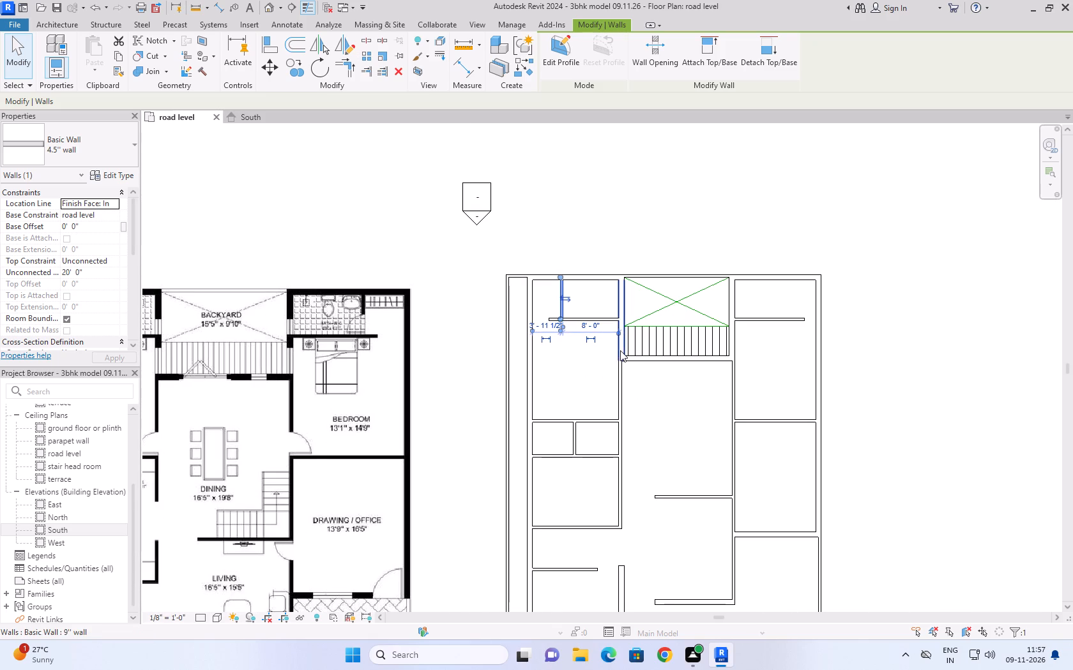
pyautogui.click(529, 378)
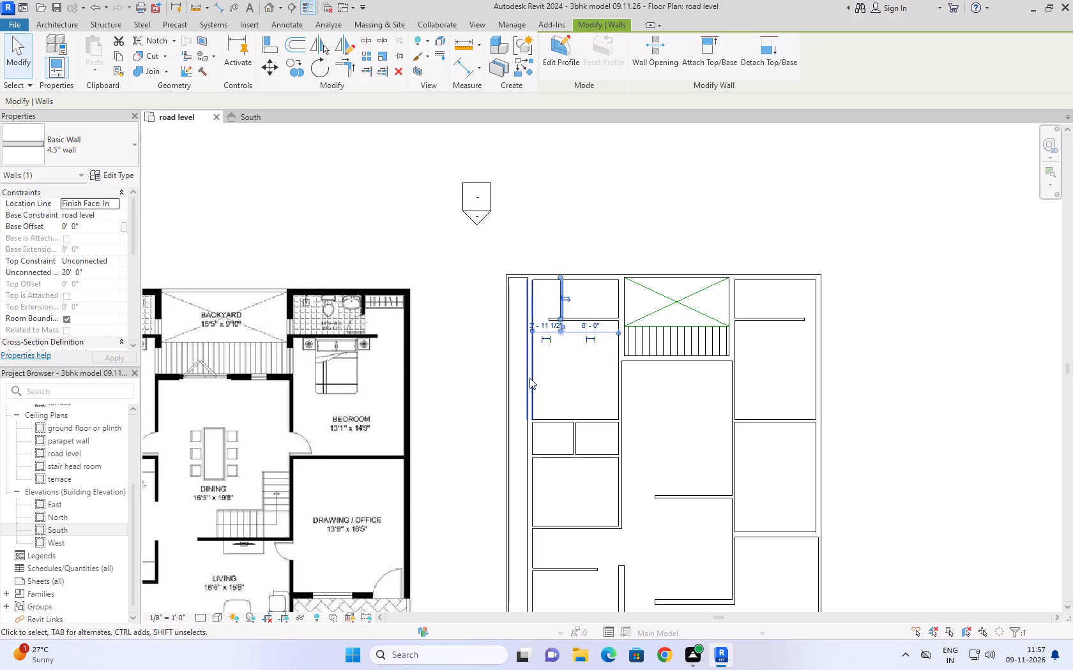
pyautogui.scroll(-4, 590, 354)
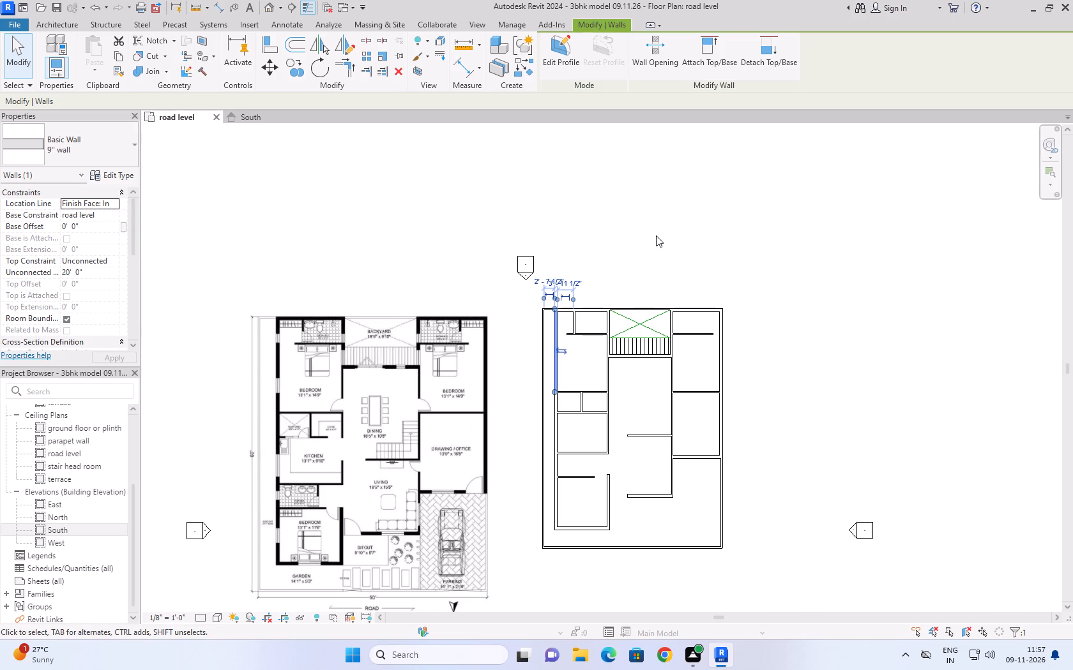
pyautogui.scroll(7, 533, 304)
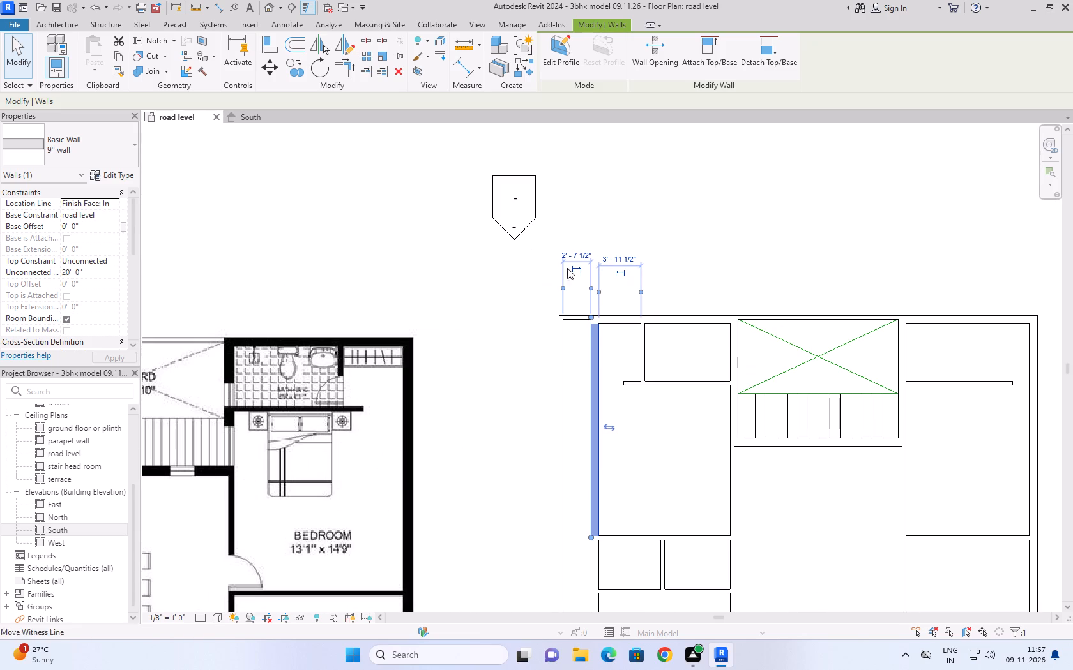
pyautogui.click(572, 252)
pyautogui.write("3'")
pyautogui.click(689, 198)
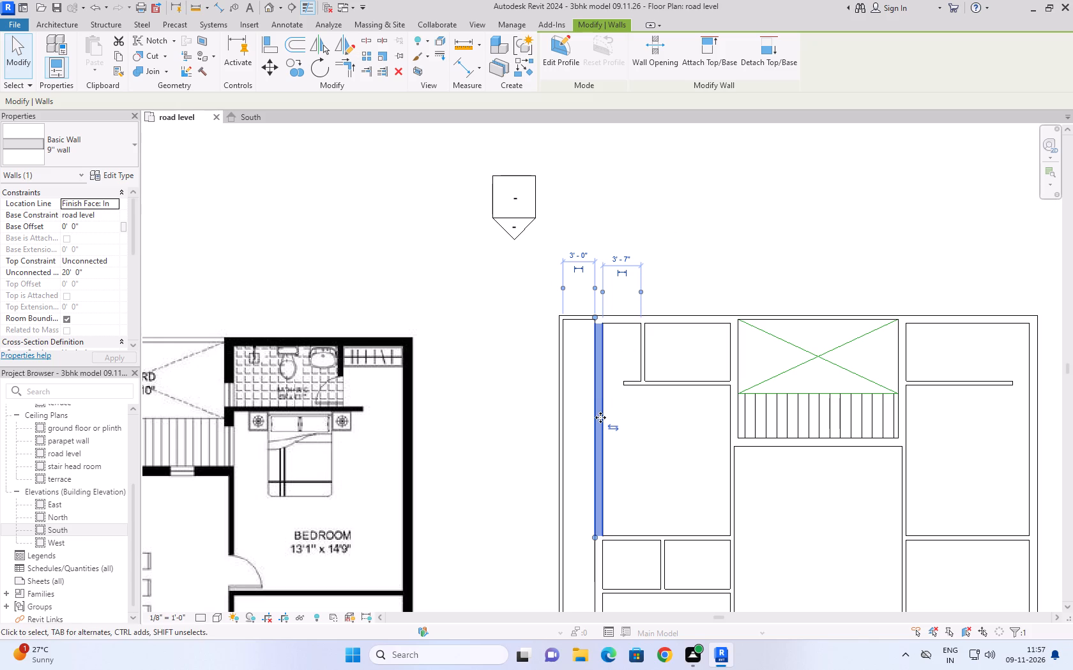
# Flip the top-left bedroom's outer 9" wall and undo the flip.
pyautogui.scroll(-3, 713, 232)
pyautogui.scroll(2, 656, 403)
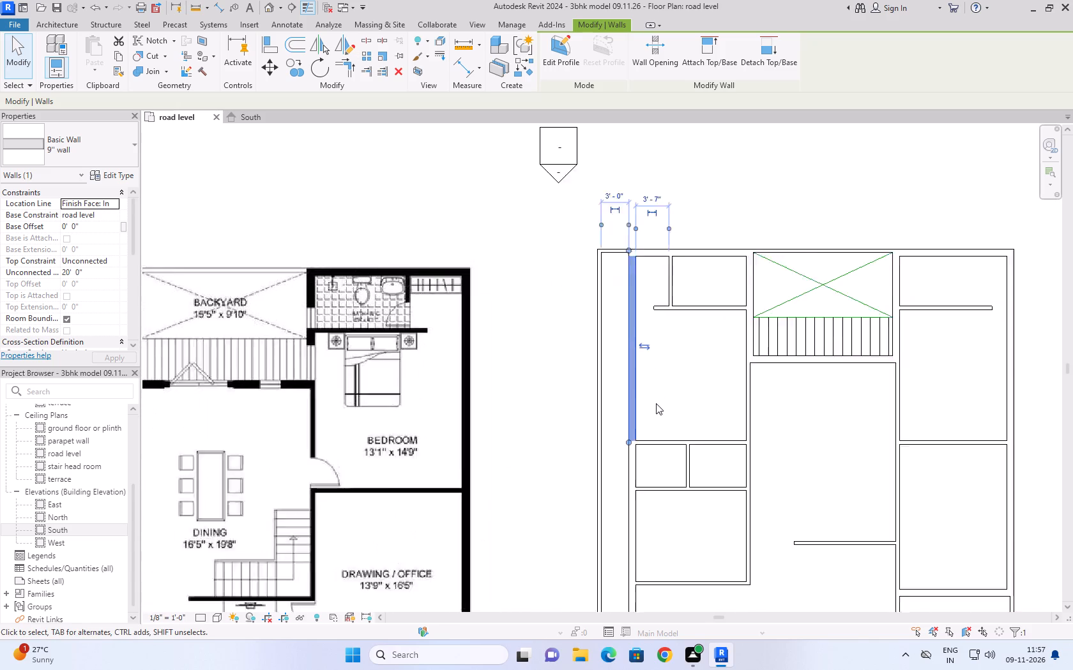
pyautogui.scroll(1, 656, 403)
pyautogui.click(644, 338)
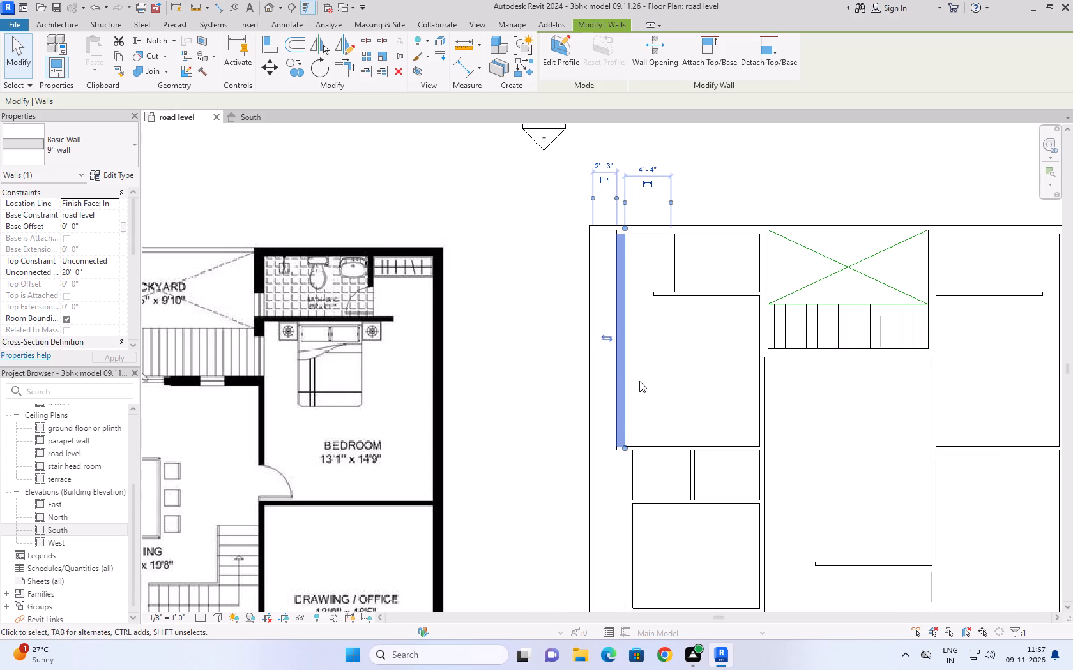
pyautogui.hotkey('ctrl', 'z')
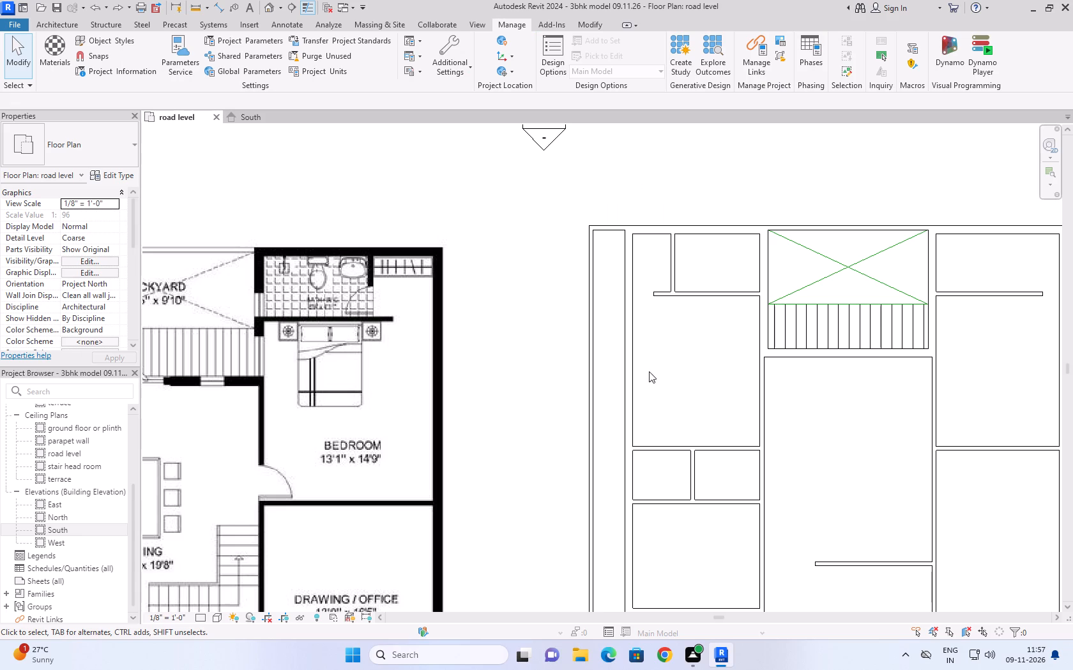
# Check the temporary dimensions of the short top-left boundary wall and the bathroom's vertical and horizontal 4.5" partitions.
pyautogui.click(687, 179)
pyautogui.click(608, 229)
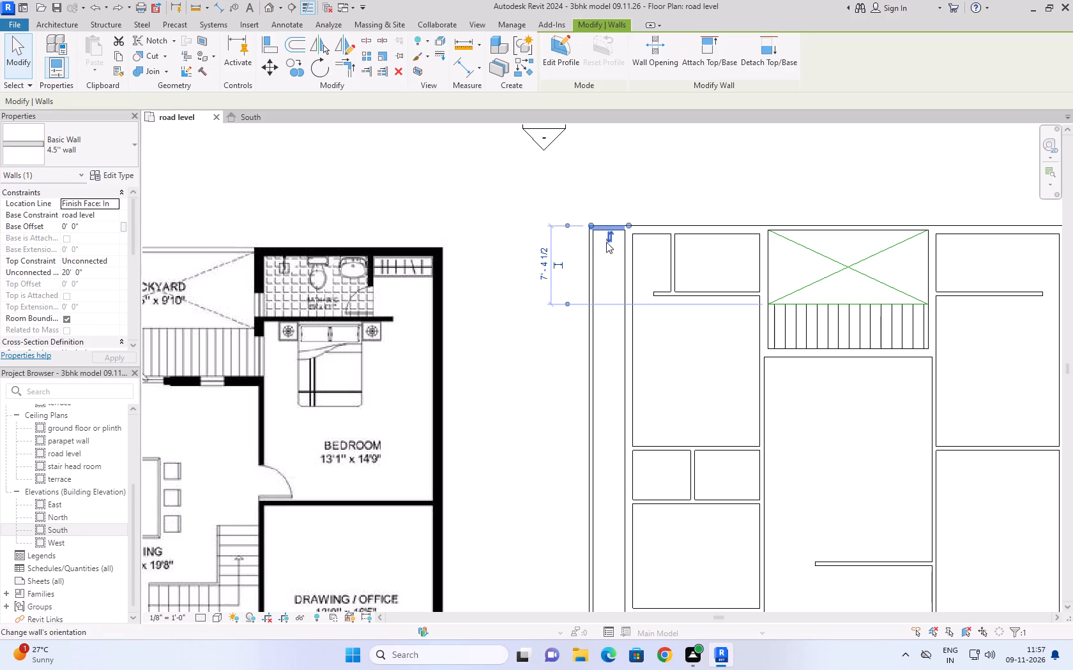
pyautogui.click(646, 227)
pyautogui.click(608, 221)
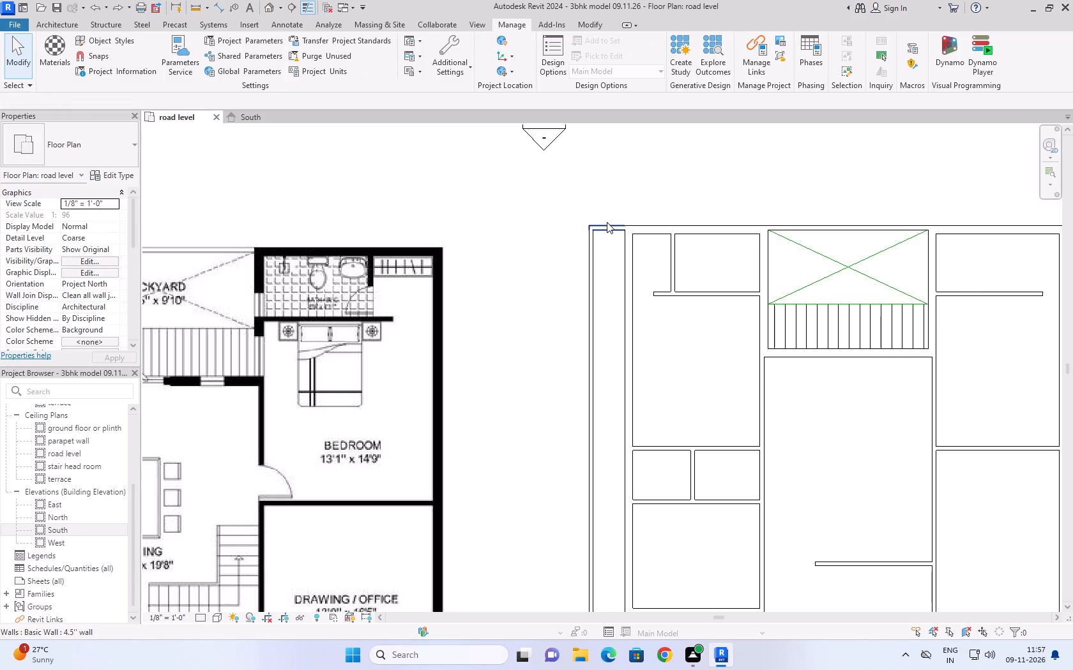
pyautogui.click(606, 225)
pyautogui.scroll(-4, 618, 198)
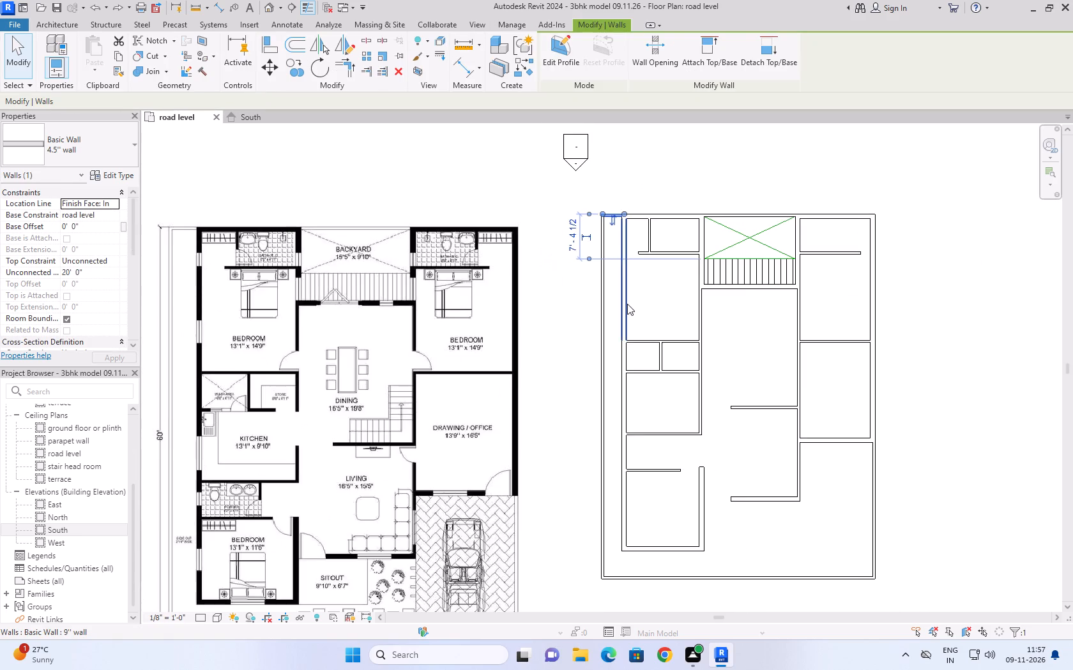
pyautogui.scroll(4, 627, 304)
pyautogui.click(666, 295)
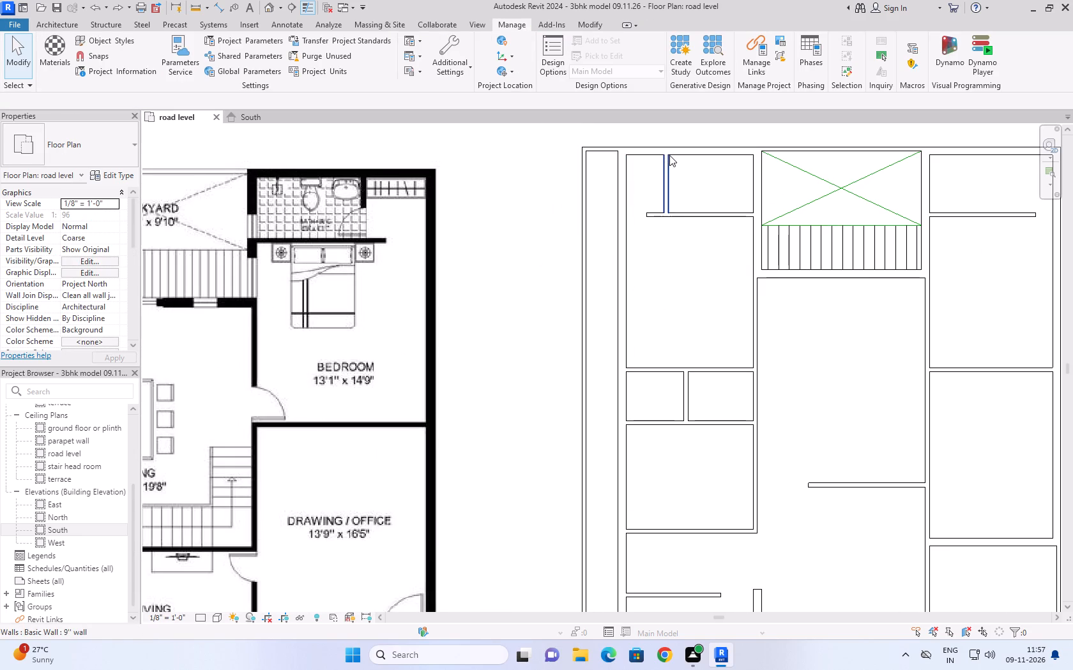
pyautogui.click(667, 167)
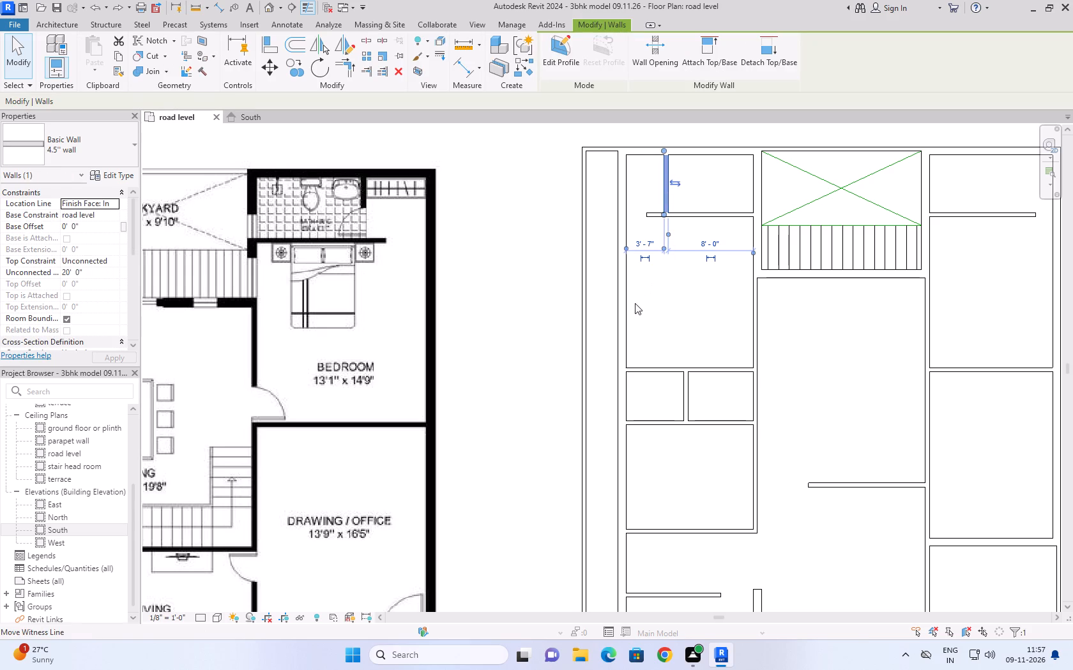
pyautogui.click(697, 214)
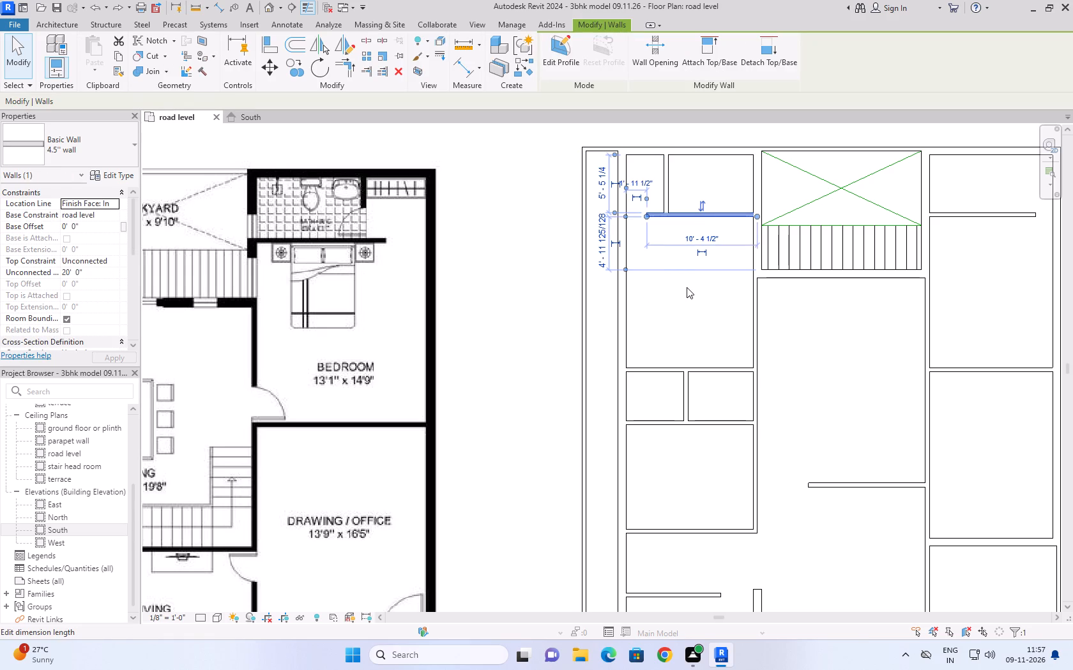
pyautogui.scroll(3, 681, 285)
pyautogui.moveTo(682, 279); pyautogui.dragTo(602, 368, button='middle')
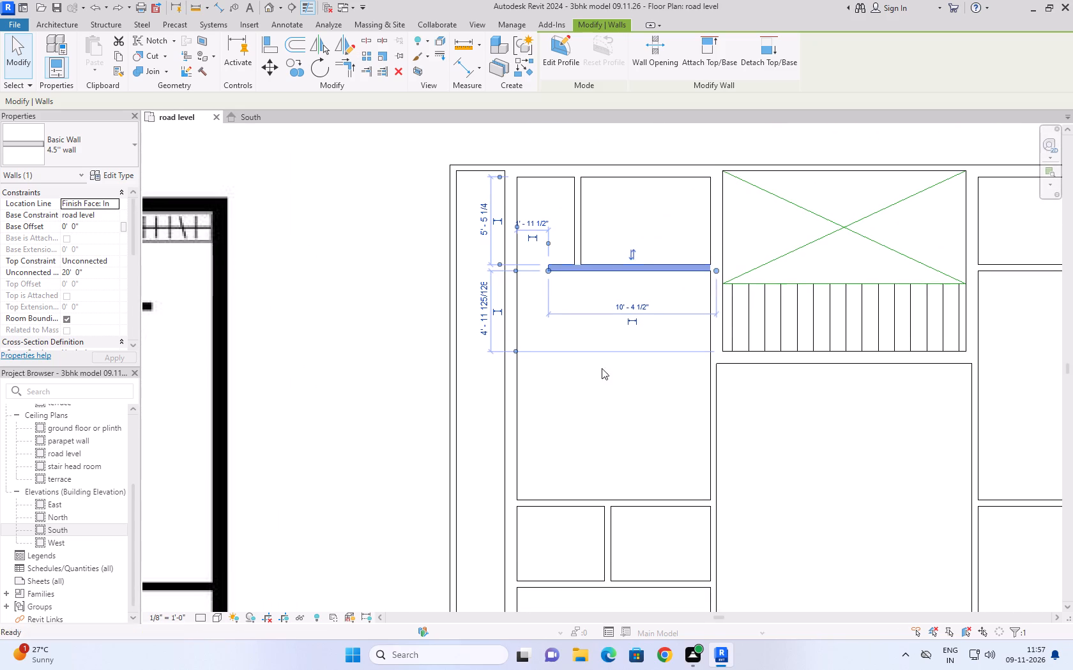
# Review the temporary dimension reference settings and re-examine the dimensions of the top-left bathroom's horizontal 4.5" partition.
pyautogui.click(485, 27)
pyautogui.click(503, 24)
pyautogui.click(448, 61)
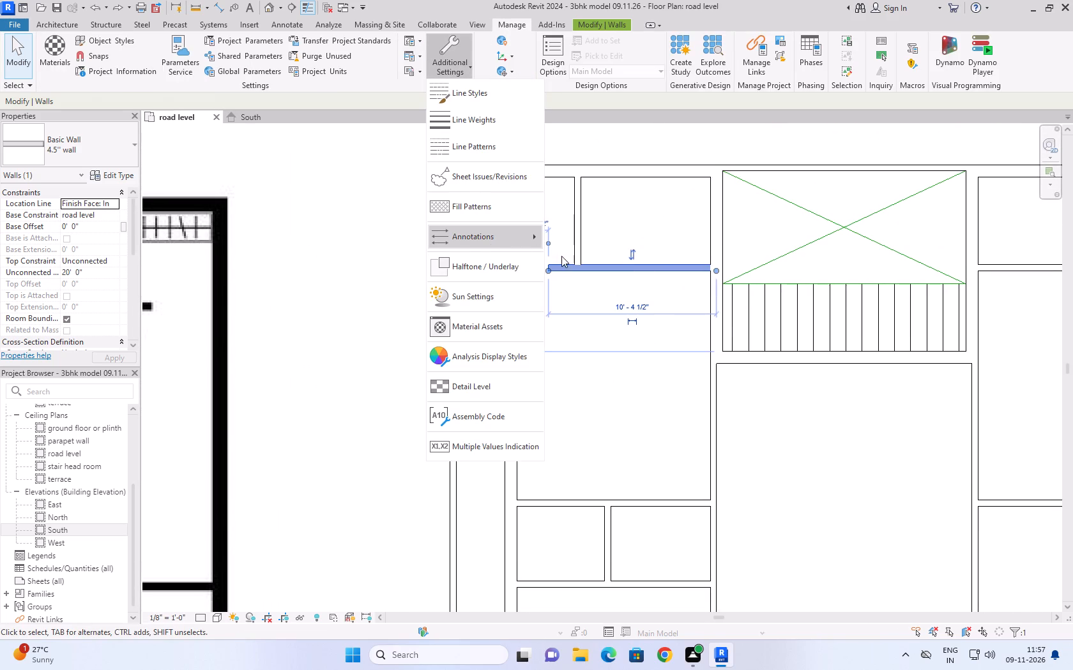
pyautogui.click(579, 262)
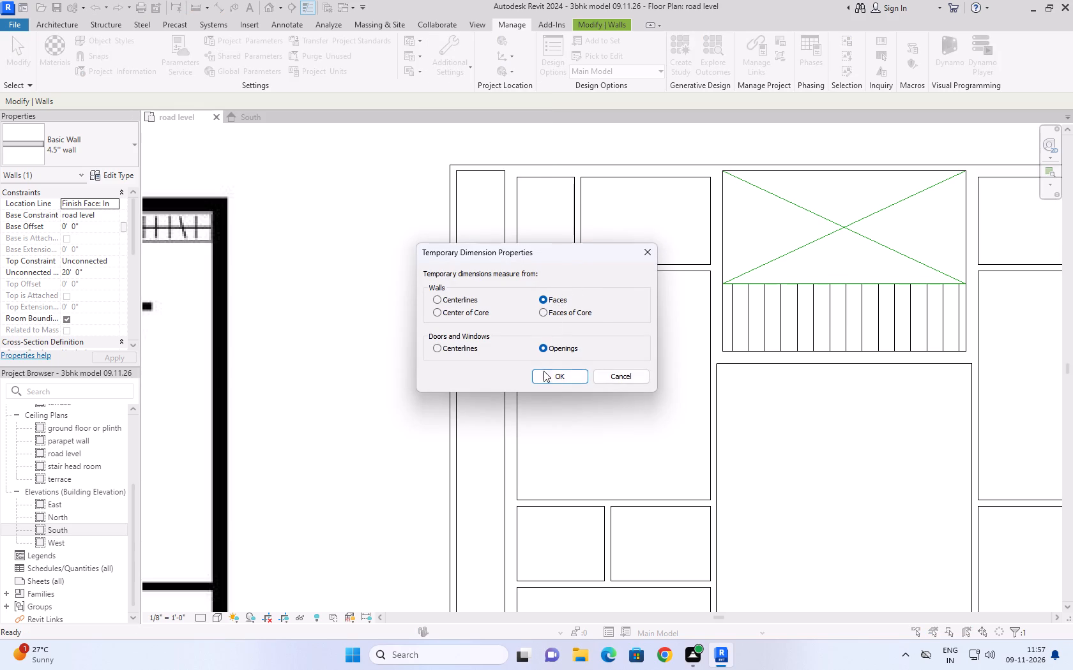
pyautogui.click(544, 371)
pyautogui.click(637, 271)
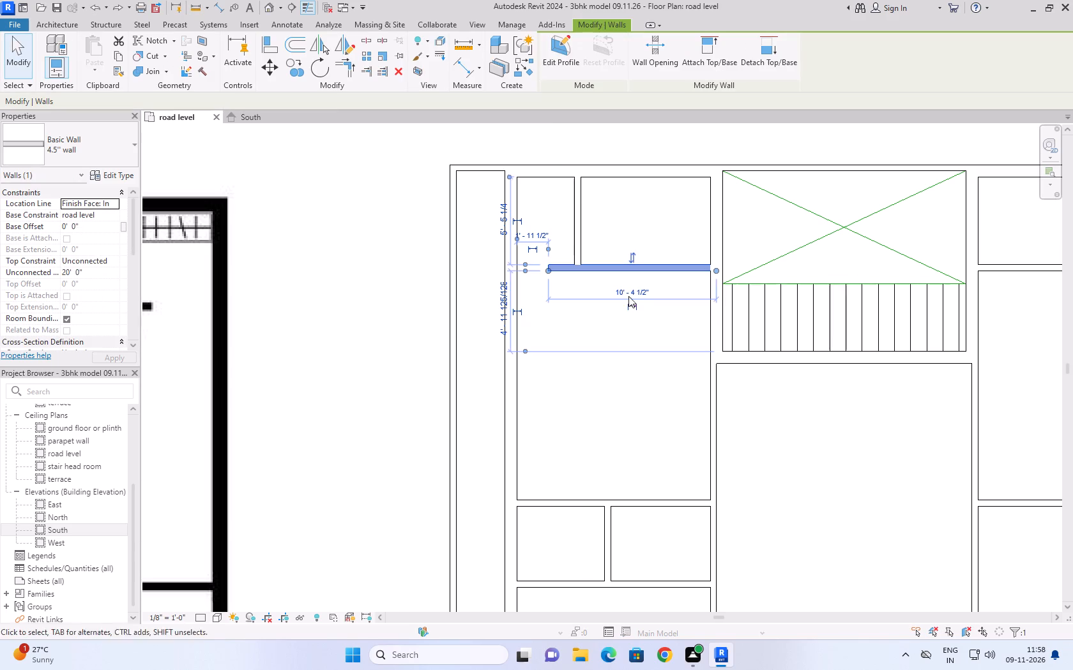
pyautogui.scroll(-3, 646, 301)
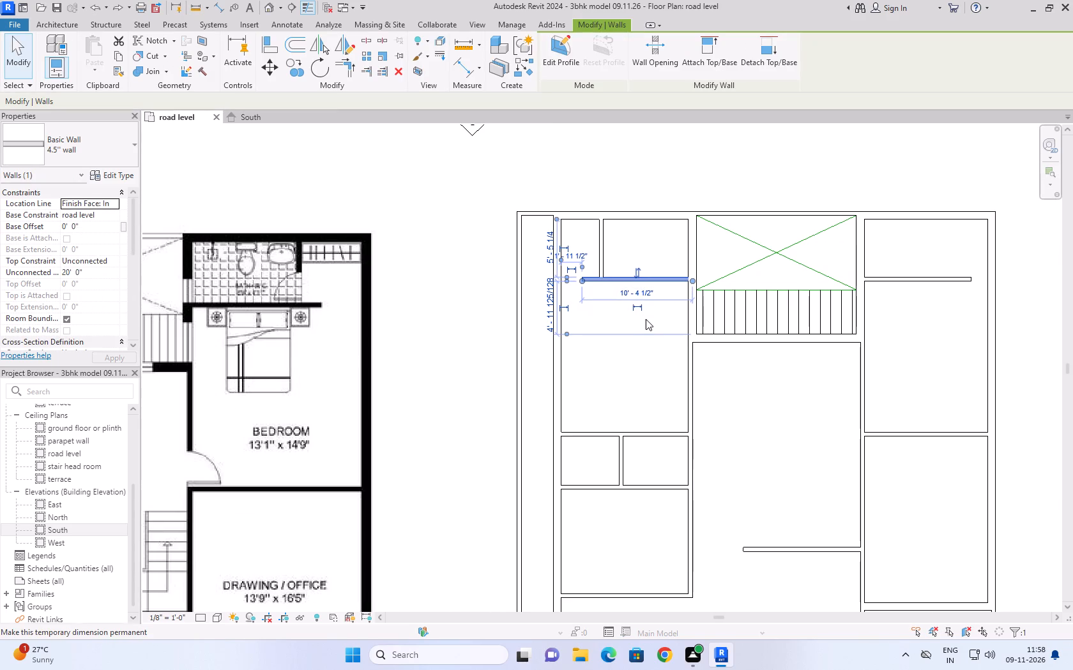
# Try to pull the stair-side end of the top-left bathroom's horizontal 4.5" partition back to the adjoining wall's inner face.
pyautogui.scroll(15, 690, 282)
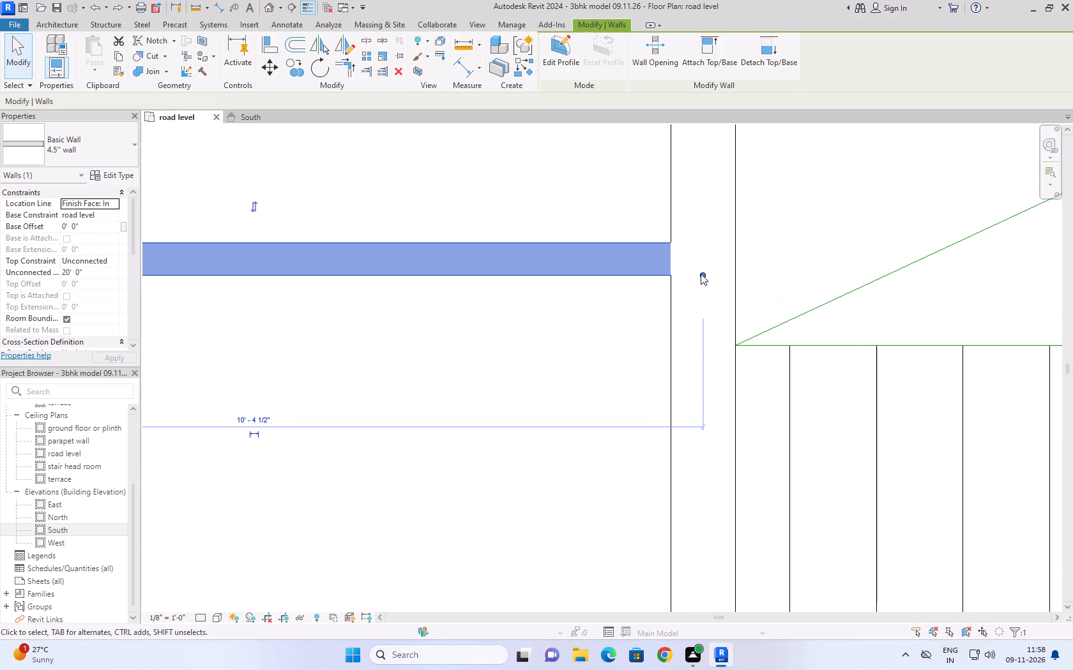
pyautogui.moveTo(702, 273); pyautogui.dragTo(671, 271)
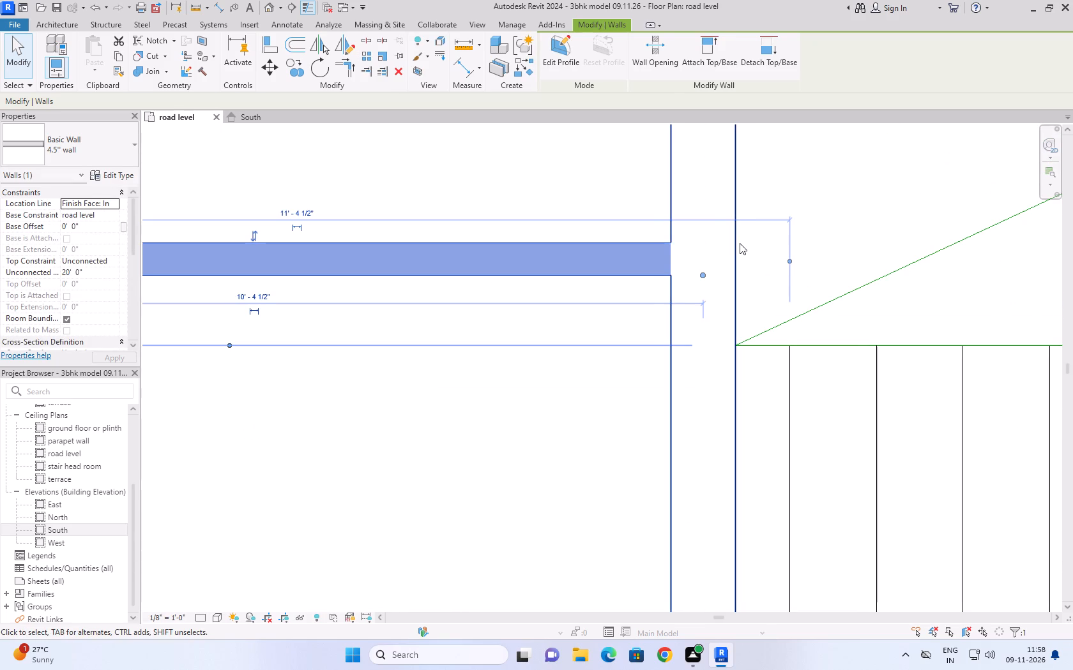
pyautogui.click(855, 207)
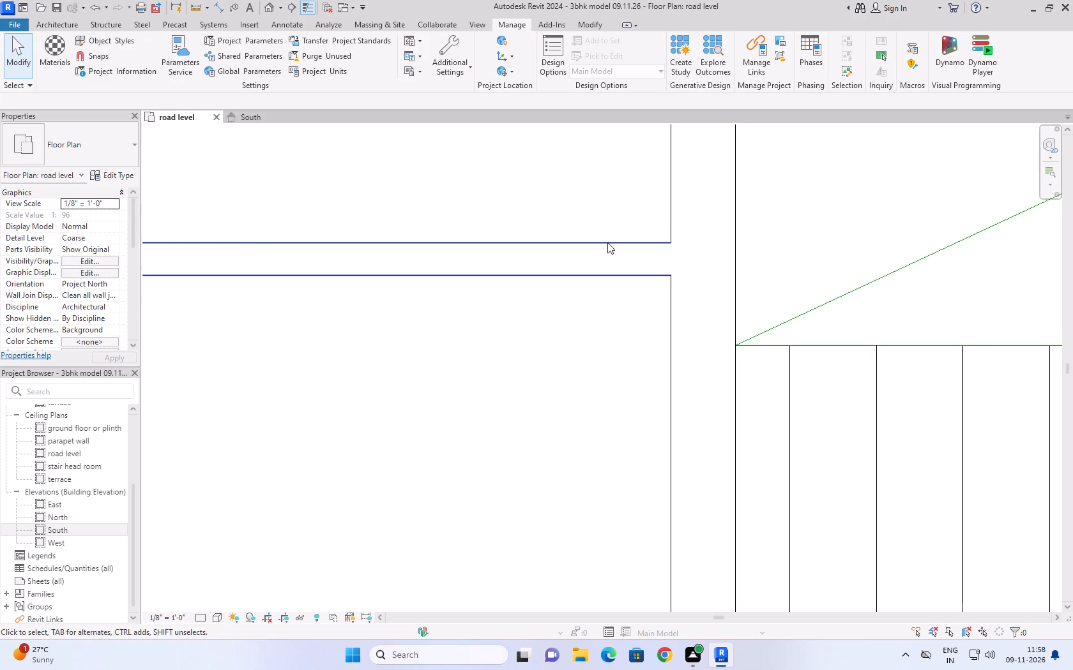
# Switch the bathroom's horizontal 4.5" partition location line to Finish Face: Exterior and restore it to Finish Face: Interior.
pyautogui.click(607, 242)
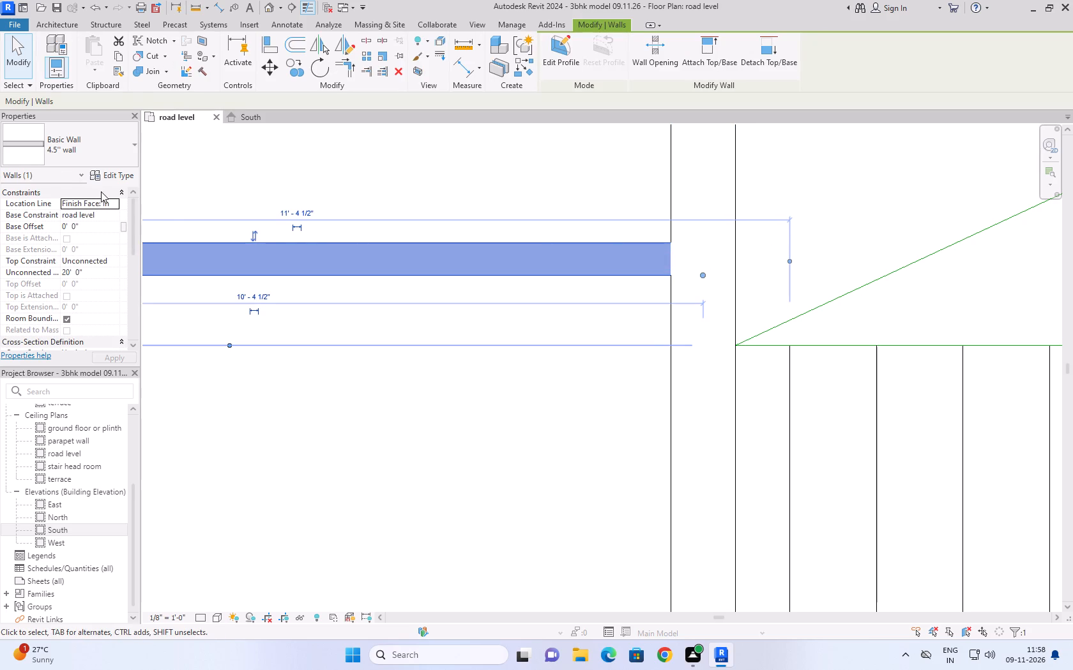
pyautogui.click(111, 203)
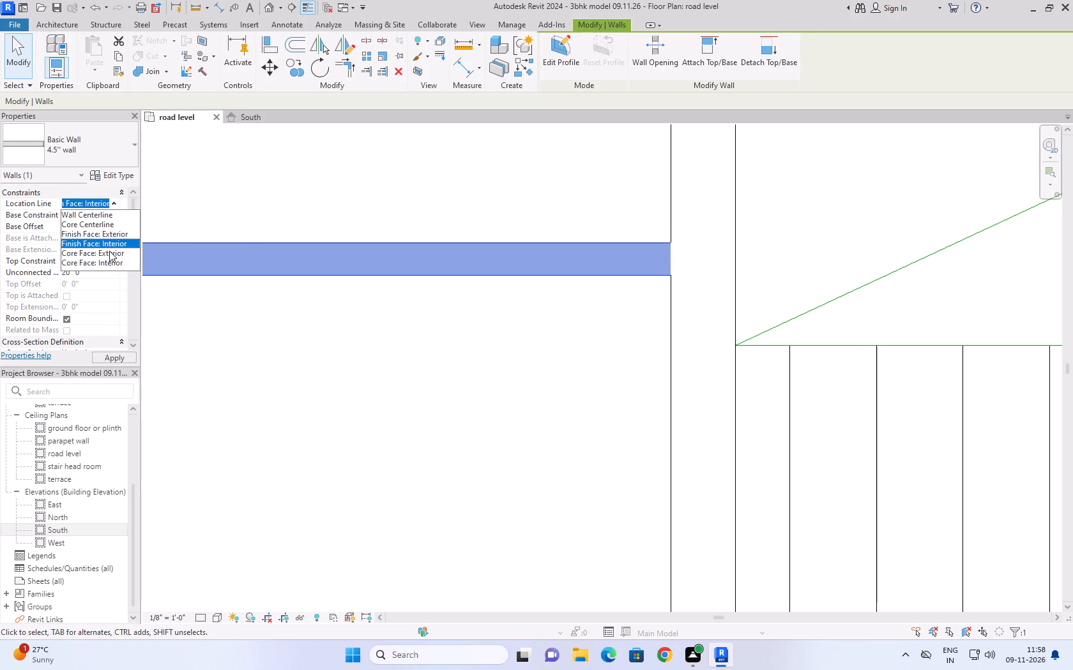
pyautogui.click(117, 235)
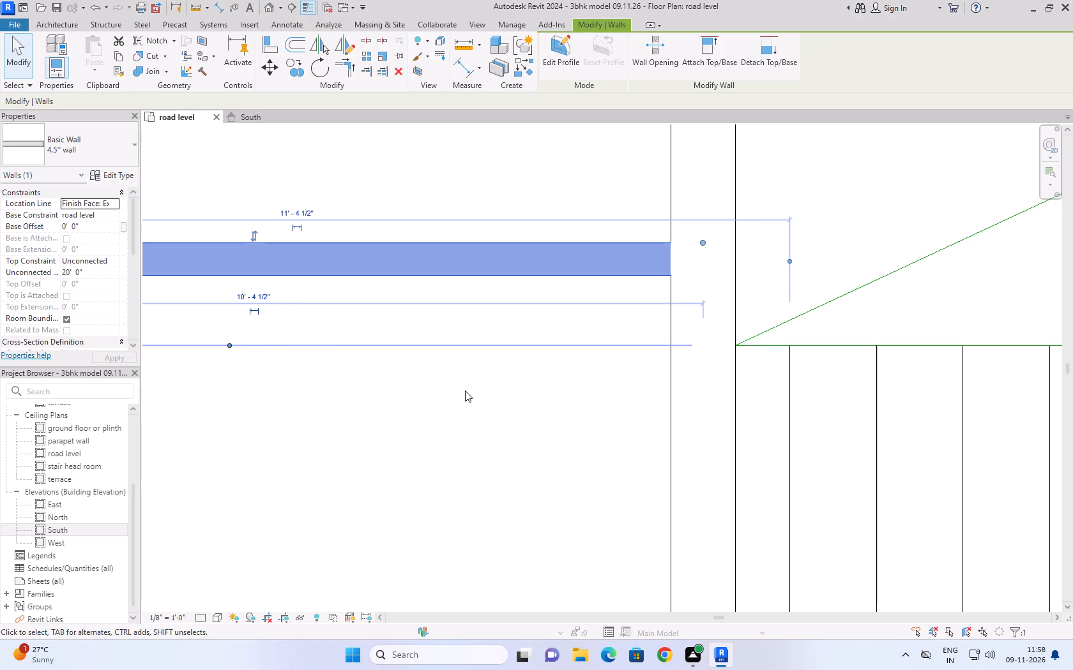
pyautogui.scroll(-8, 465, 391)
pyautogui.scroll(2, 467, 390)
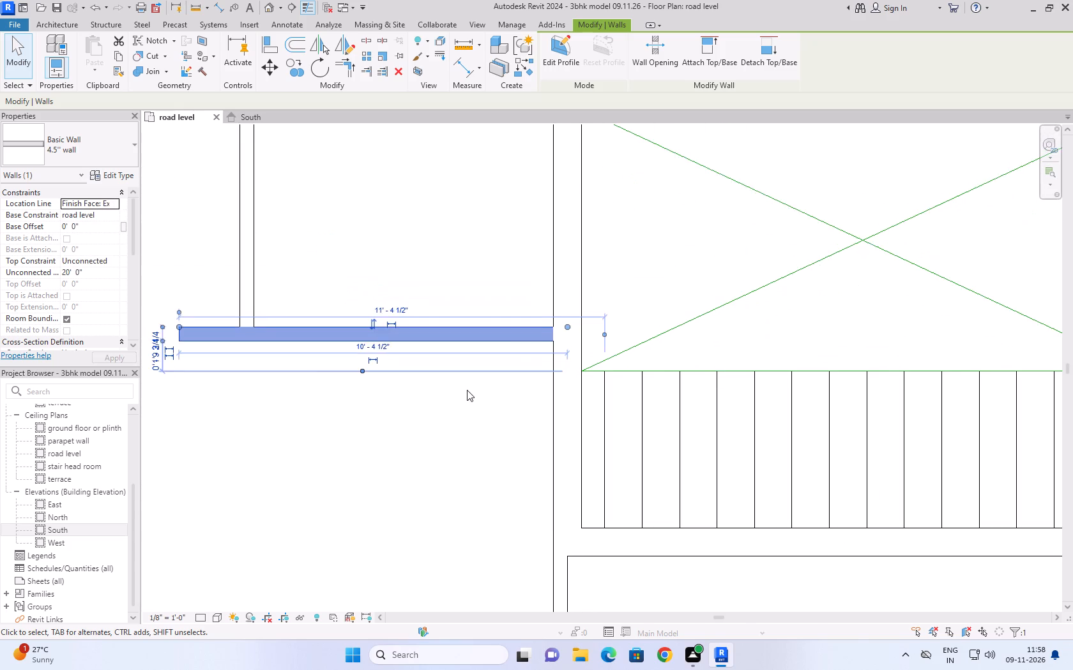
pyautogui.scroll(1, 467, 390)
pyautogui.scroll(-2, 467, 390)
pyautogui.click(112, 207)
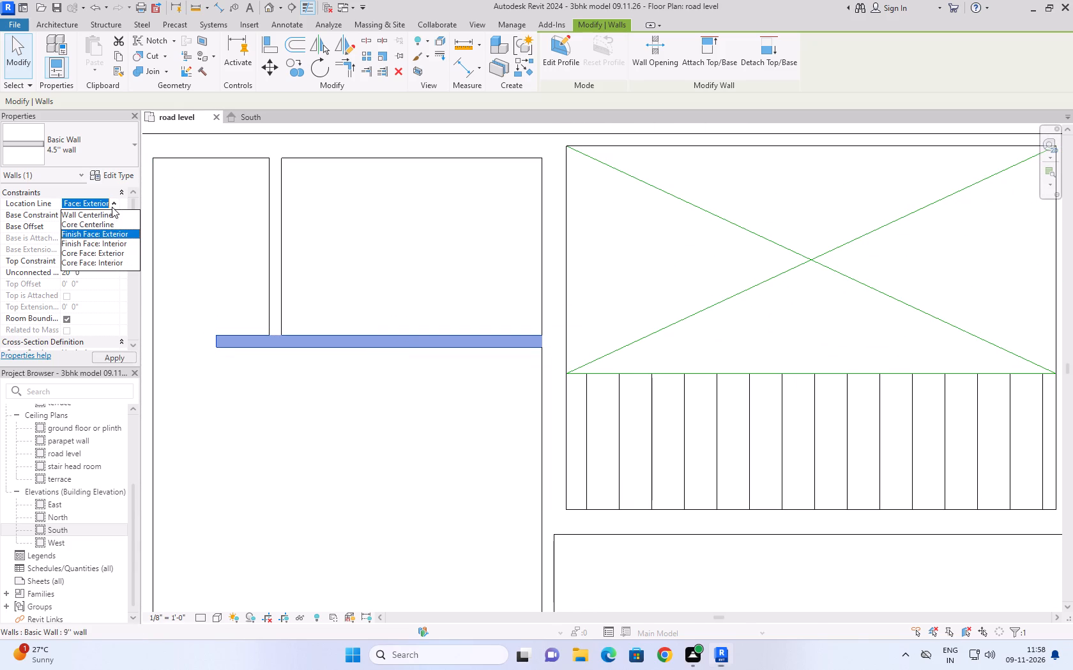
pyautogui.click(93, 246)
# Set the top-left bathroom's horizontal 4.5" partition 6' clear of the top 9" wall.
pyautogui.scroll(-3, 468, 435)
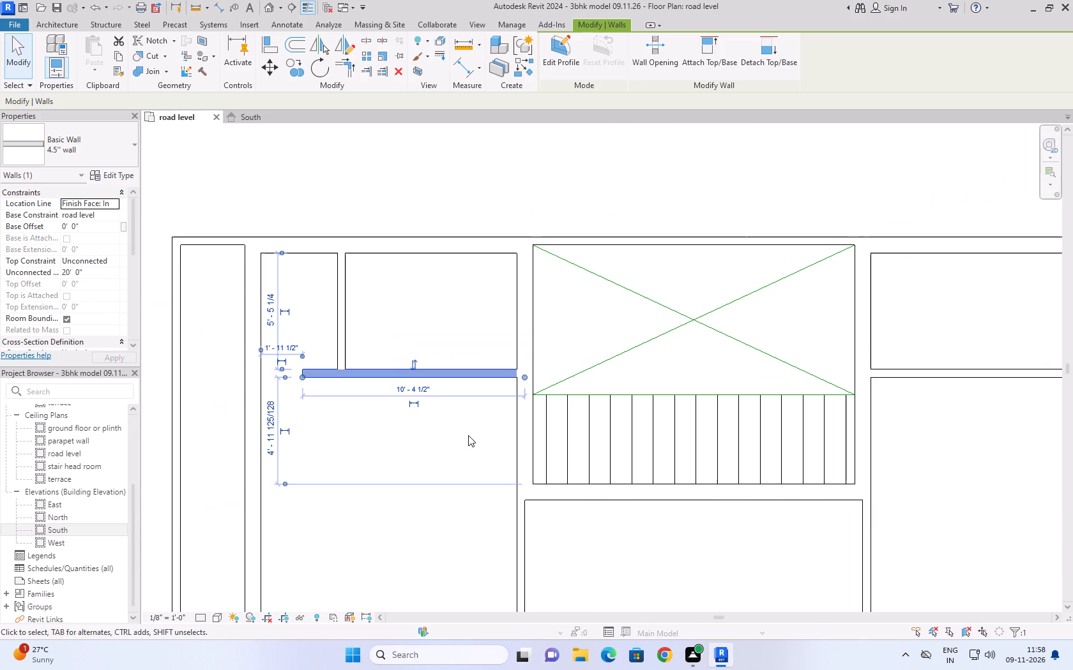
pyautogui.scroll(7, 251, 362)
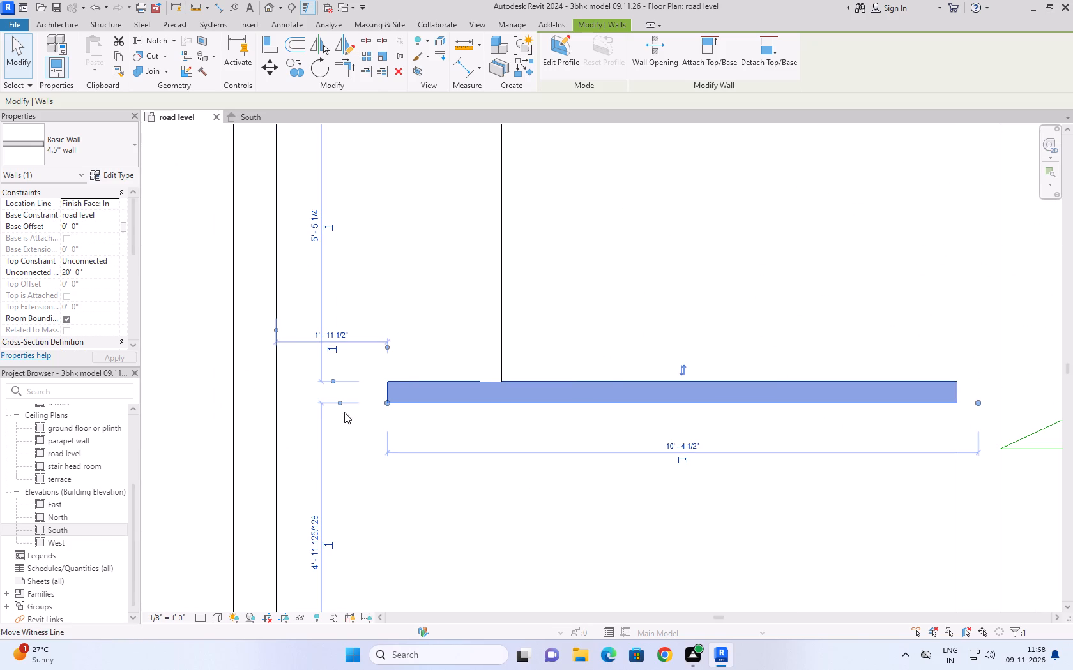
pyautogui.scroll(-6, 420, 346)
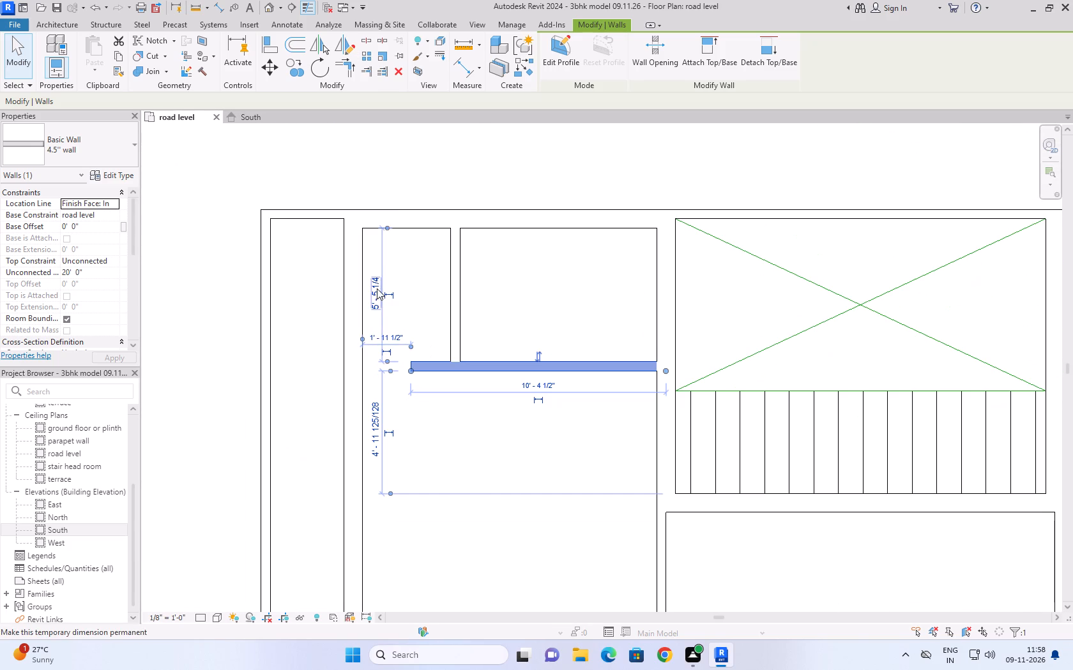
pyautogui.click(377, 288)
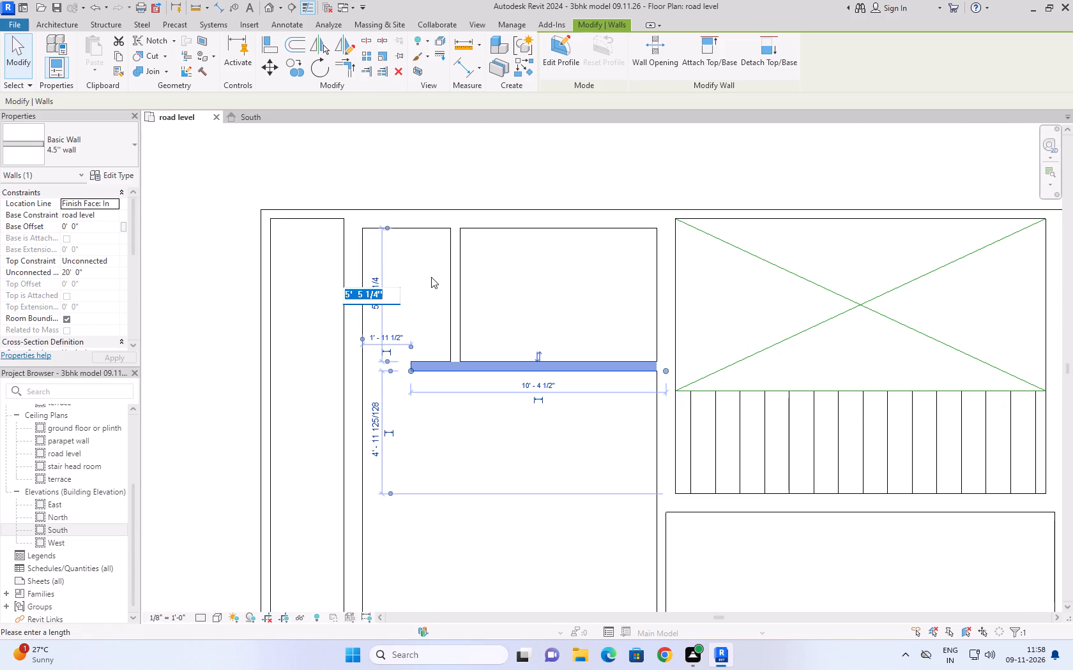
pyautogui.write("6'")
pyautogui.press('Return')
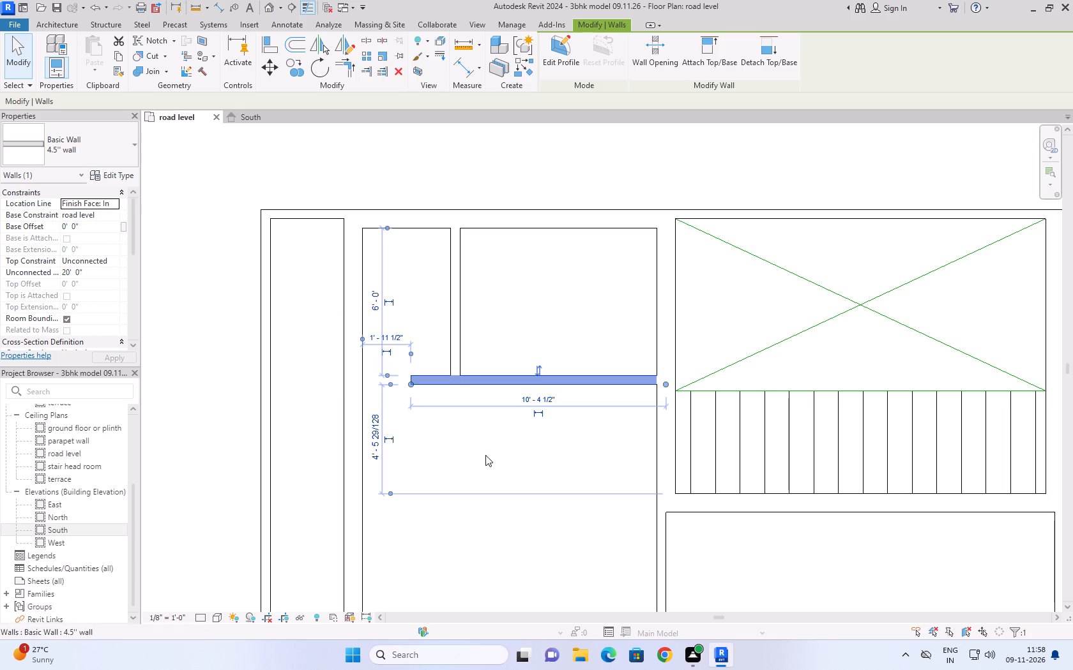
pyautogui.click(473, 155)
# Check the repositioned bathroom partition's temporary dimensions within the overall wall layout.
pyautogui.scroll(-6, 535, 214)
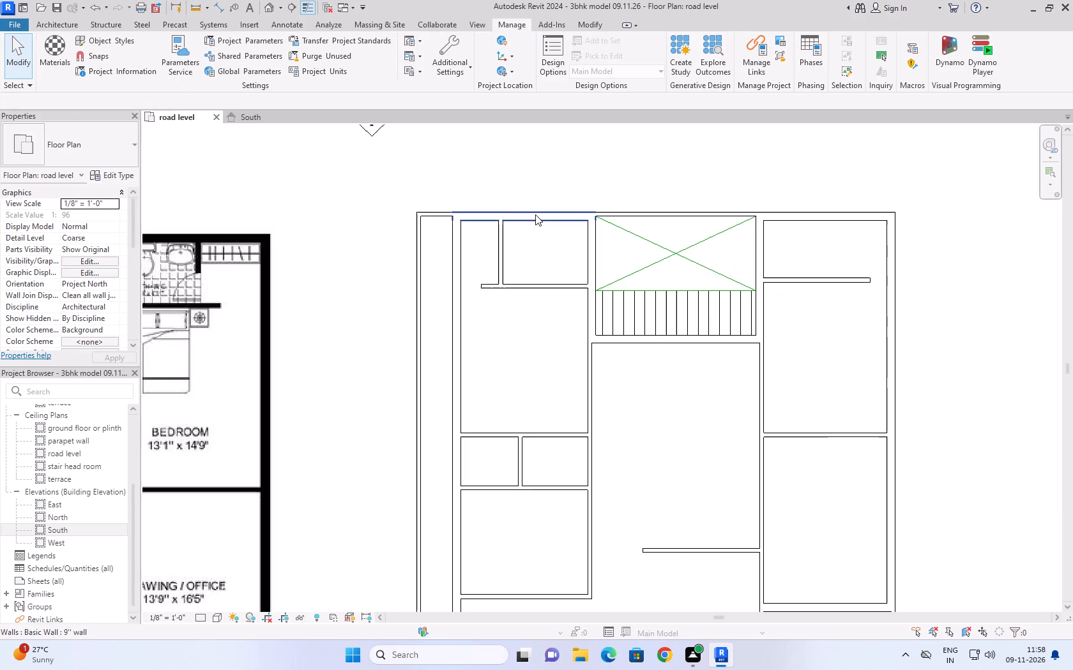
pyautogui.scroll(-8, 535, 214)
pyautogui.scroll(4, 535, 232)
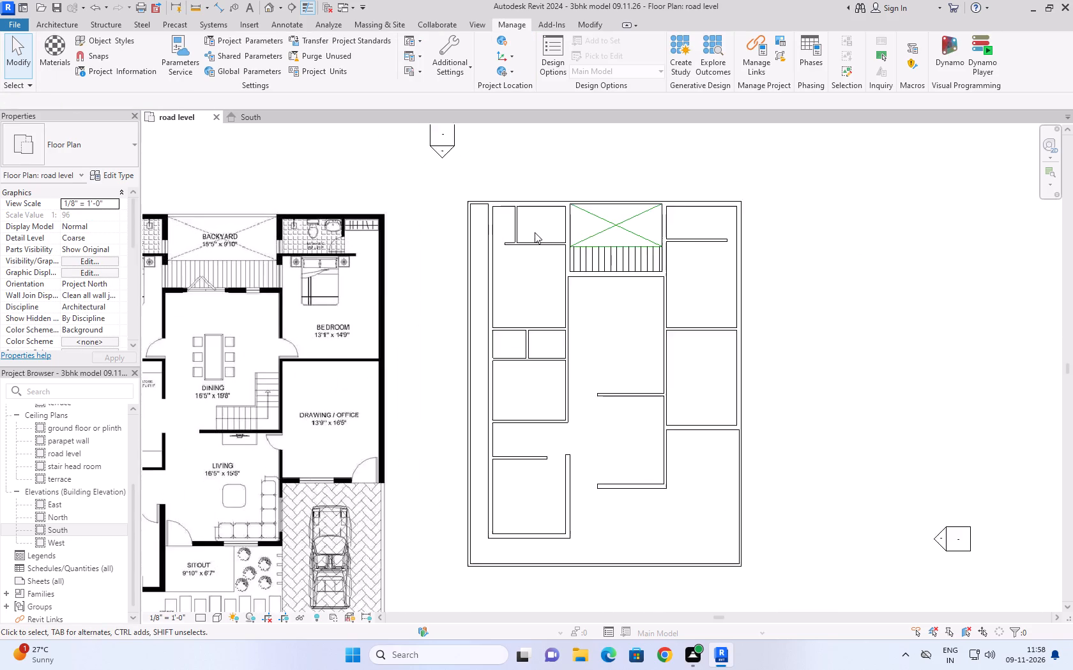
pyautogui.scroll(4, 535, 232)
pyautogui.click(542, 253)
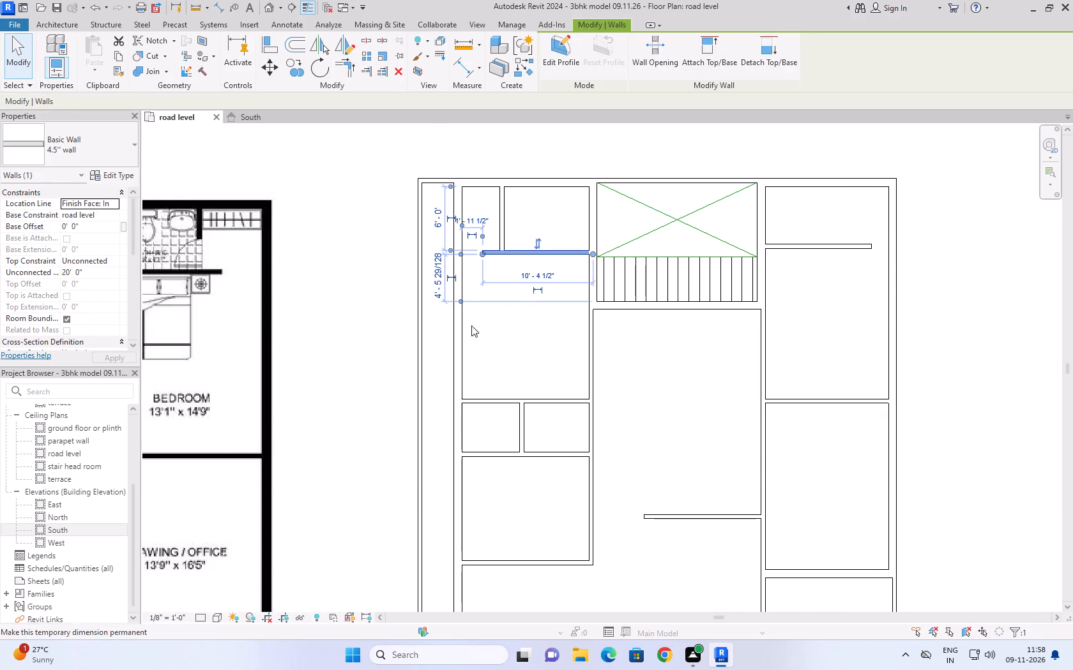
pyautogui.scroll(2, 374, 285)
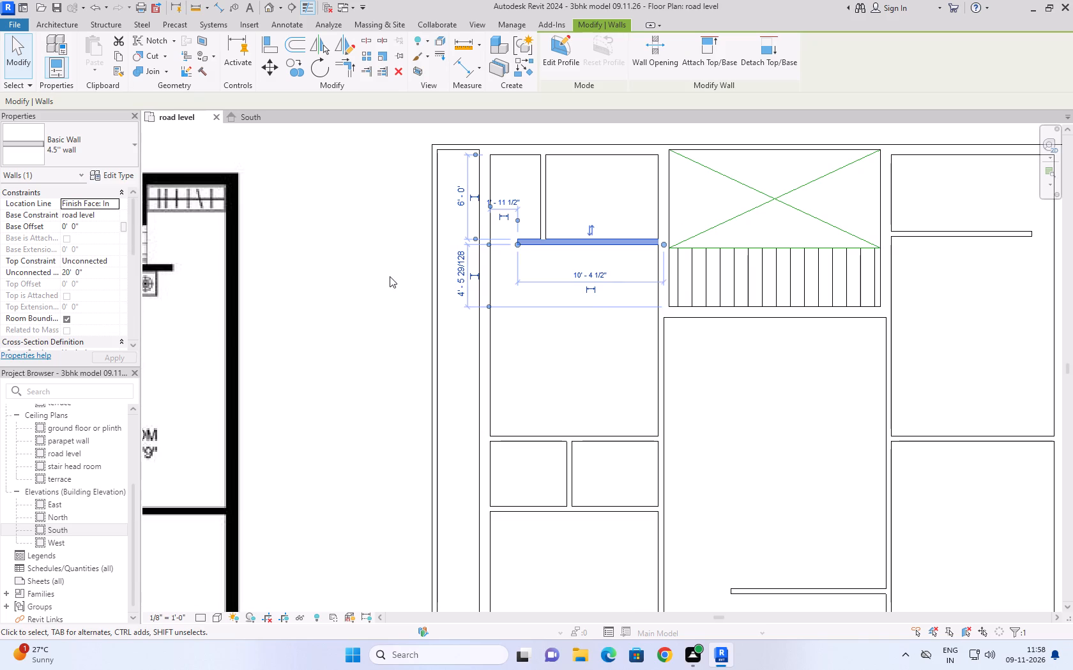
pyautogui.scroll(3, 390, 276)
pyautogui.click(390, 276)
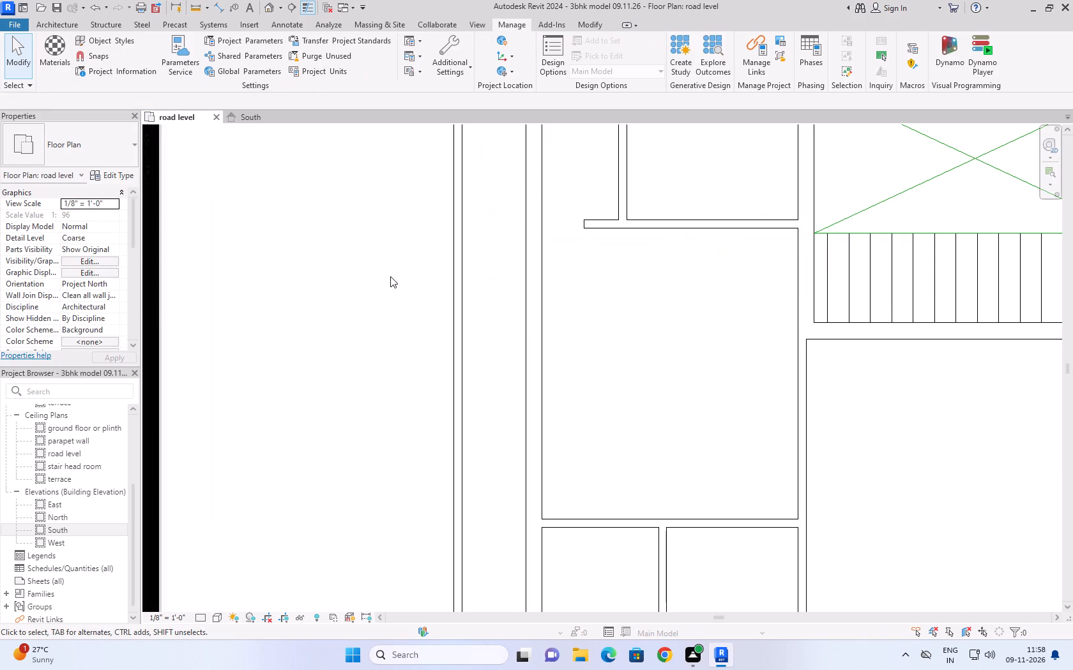
# Examine the overlapping temporary dimensions between the top-left bedroom's lower 4.5" wall and the bathroom partition.
pyautogui.click(636, 519)
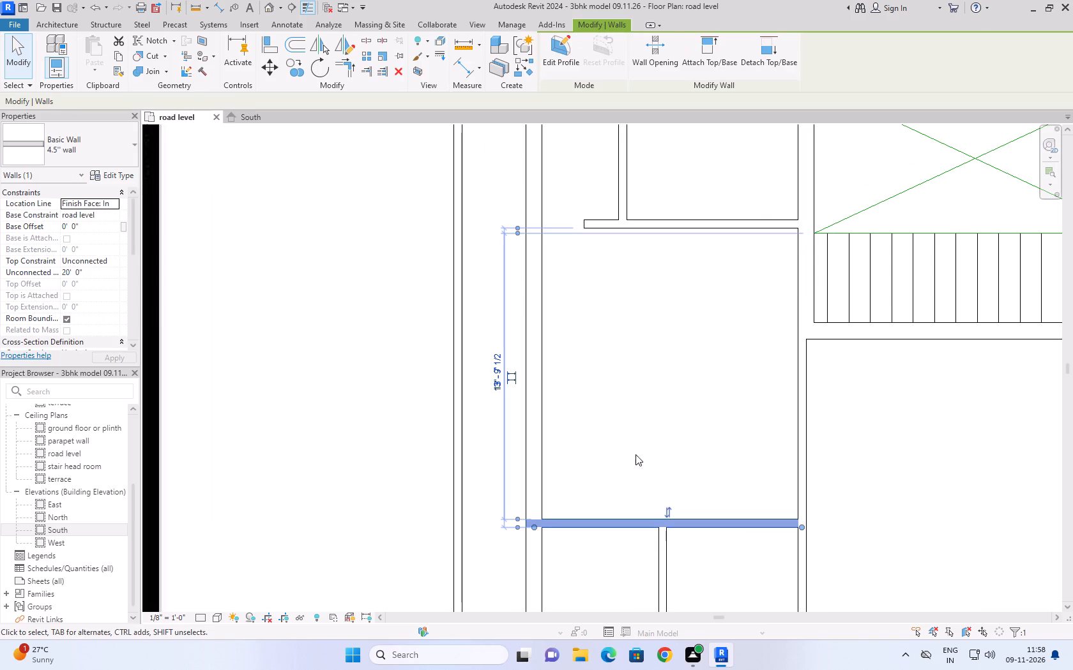
pyautogui.scroll(8, 479, 373)
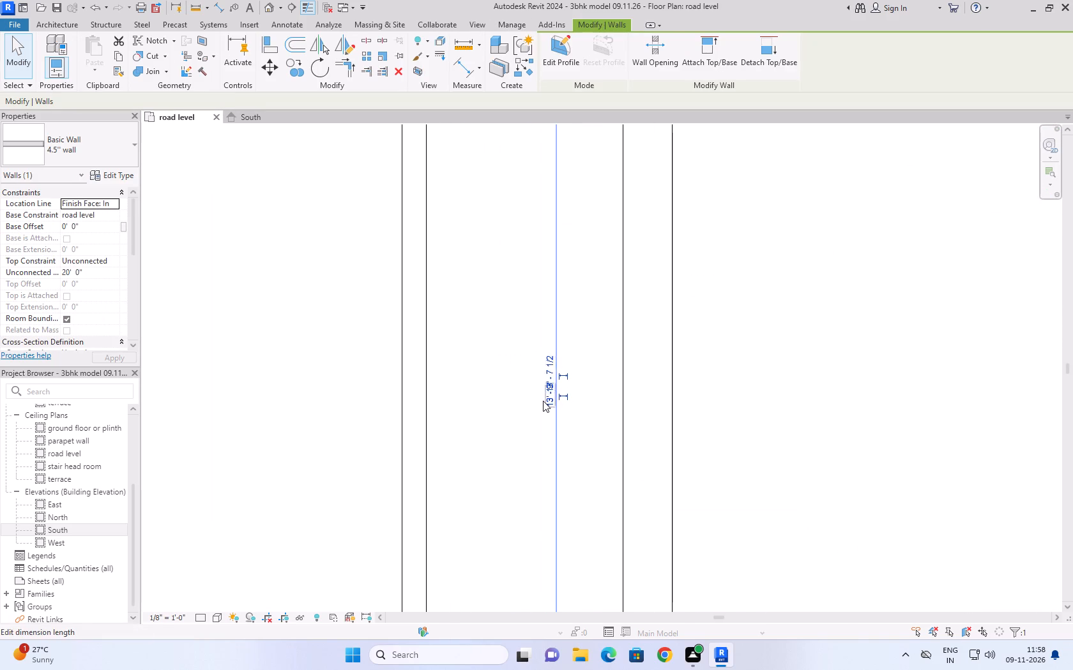
pyautogui.scroll(9, 543, 401)
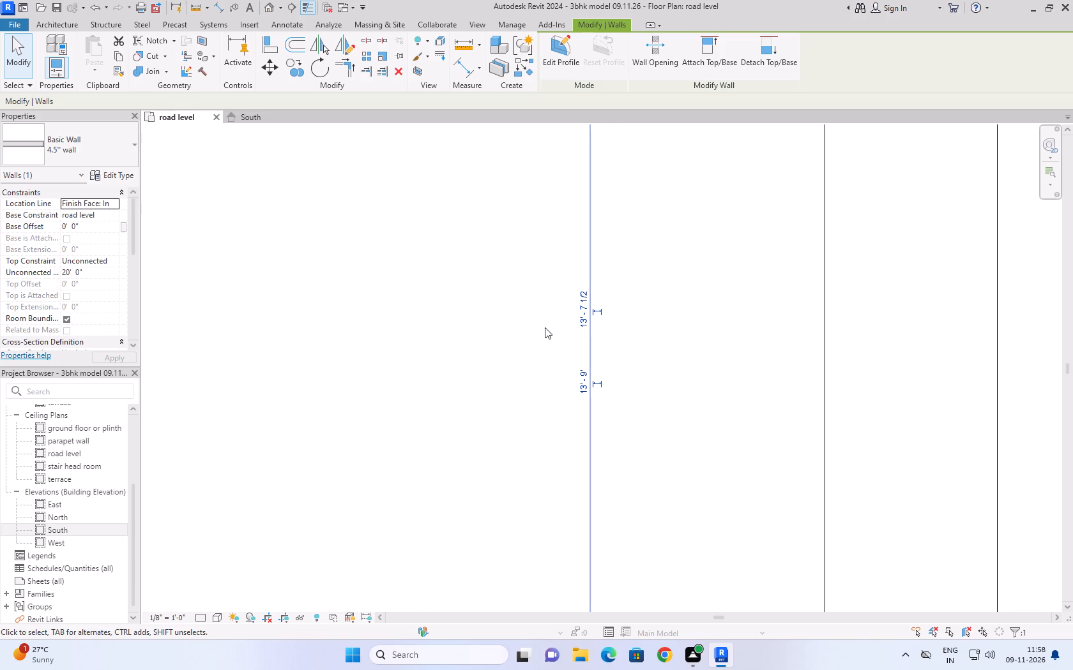
pyautogui.scroll(-13, 545, 327)
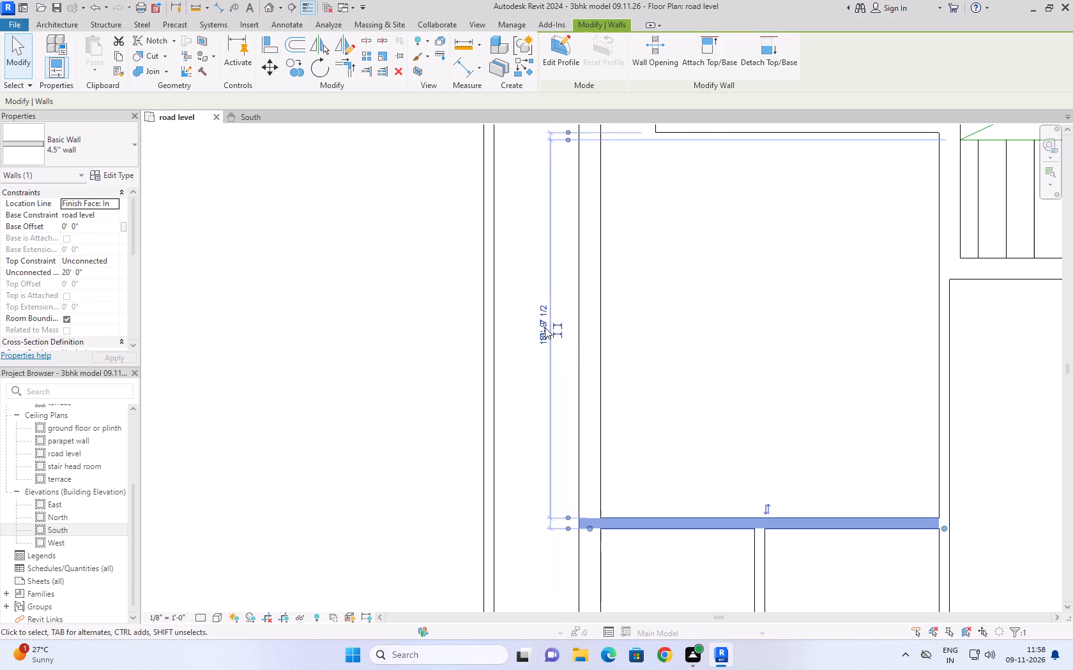
pyautogui.scroll(-4, 545, 327)
pyautogui.scroll(1, 520, 209)
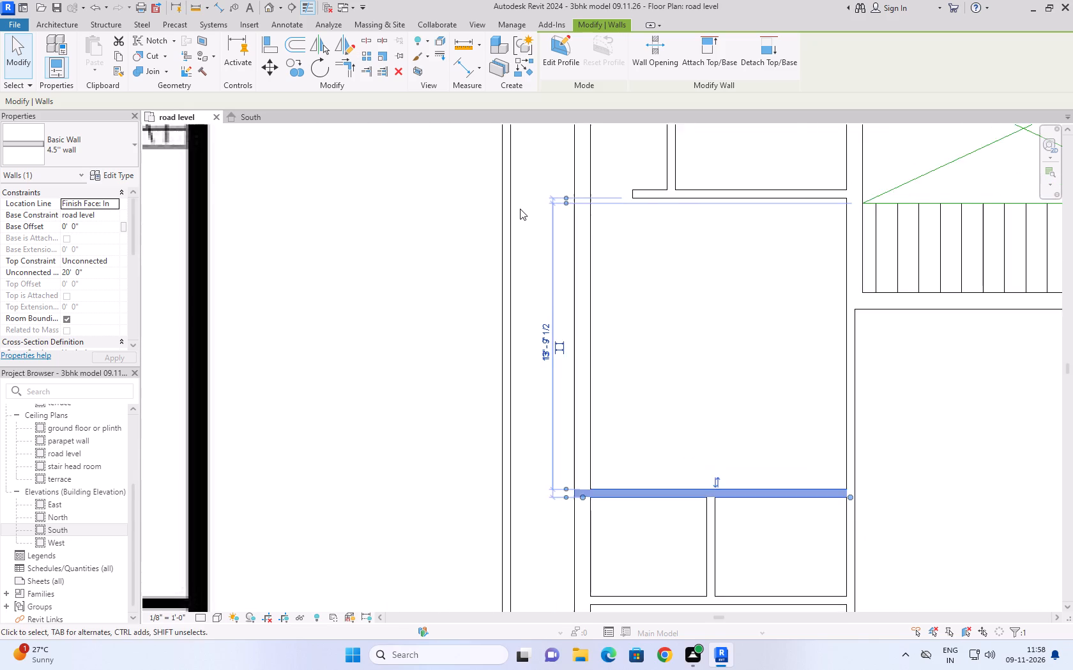
pyautogui.scroll(6, 520, 209)
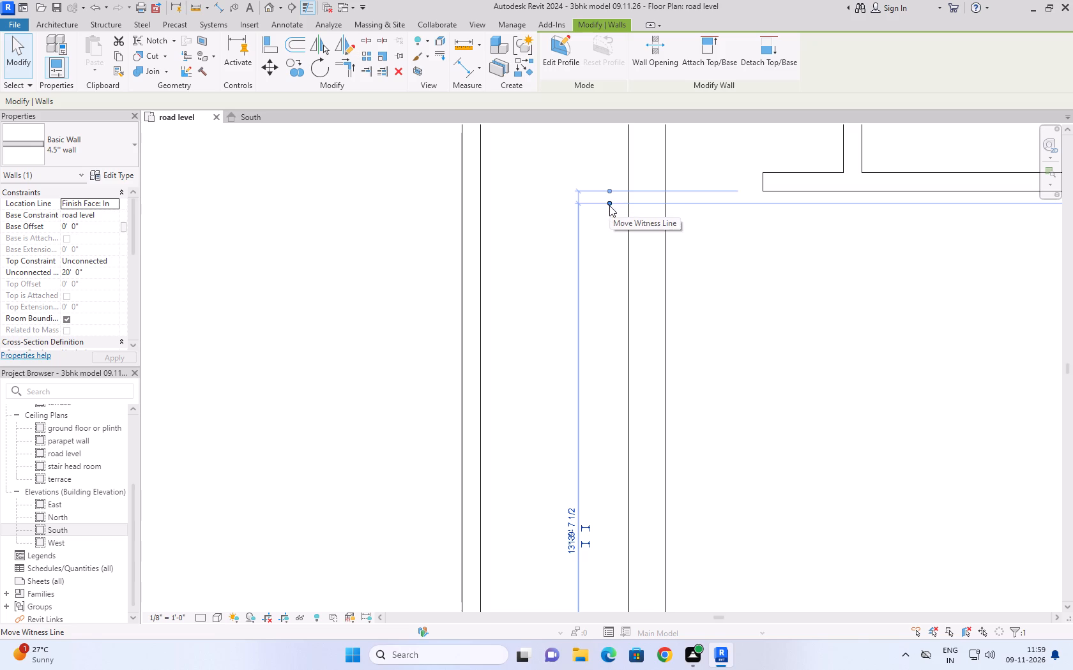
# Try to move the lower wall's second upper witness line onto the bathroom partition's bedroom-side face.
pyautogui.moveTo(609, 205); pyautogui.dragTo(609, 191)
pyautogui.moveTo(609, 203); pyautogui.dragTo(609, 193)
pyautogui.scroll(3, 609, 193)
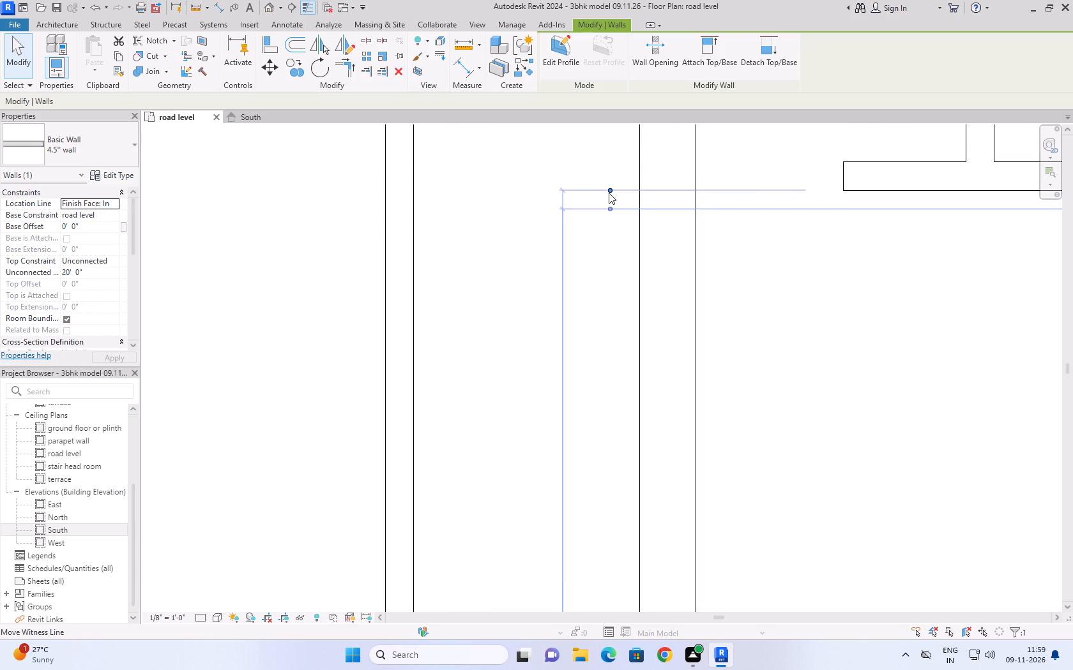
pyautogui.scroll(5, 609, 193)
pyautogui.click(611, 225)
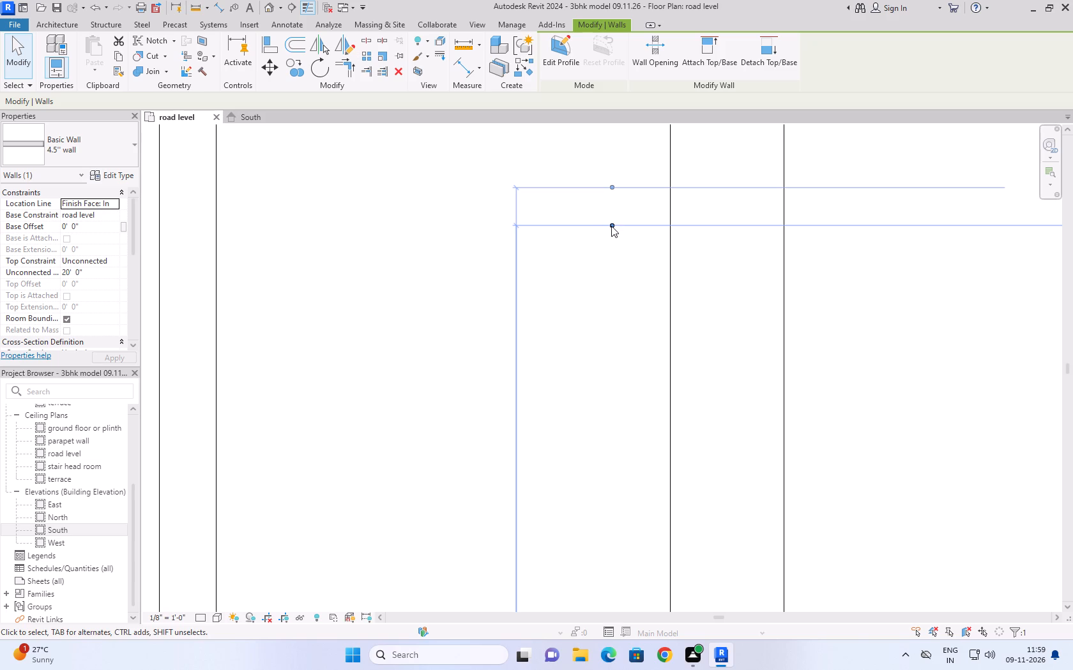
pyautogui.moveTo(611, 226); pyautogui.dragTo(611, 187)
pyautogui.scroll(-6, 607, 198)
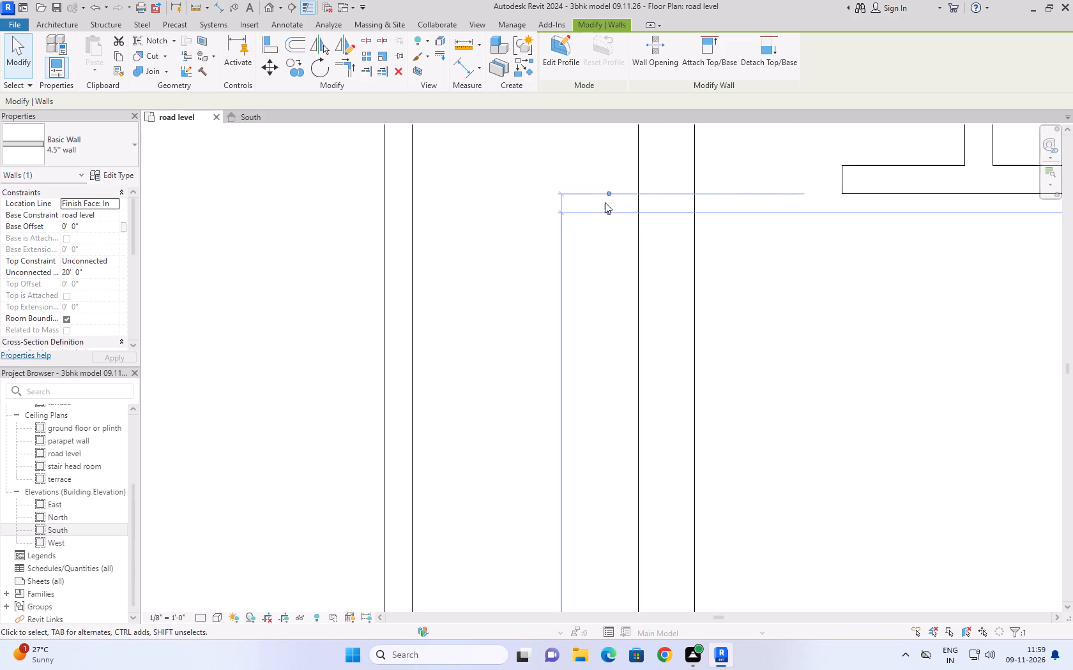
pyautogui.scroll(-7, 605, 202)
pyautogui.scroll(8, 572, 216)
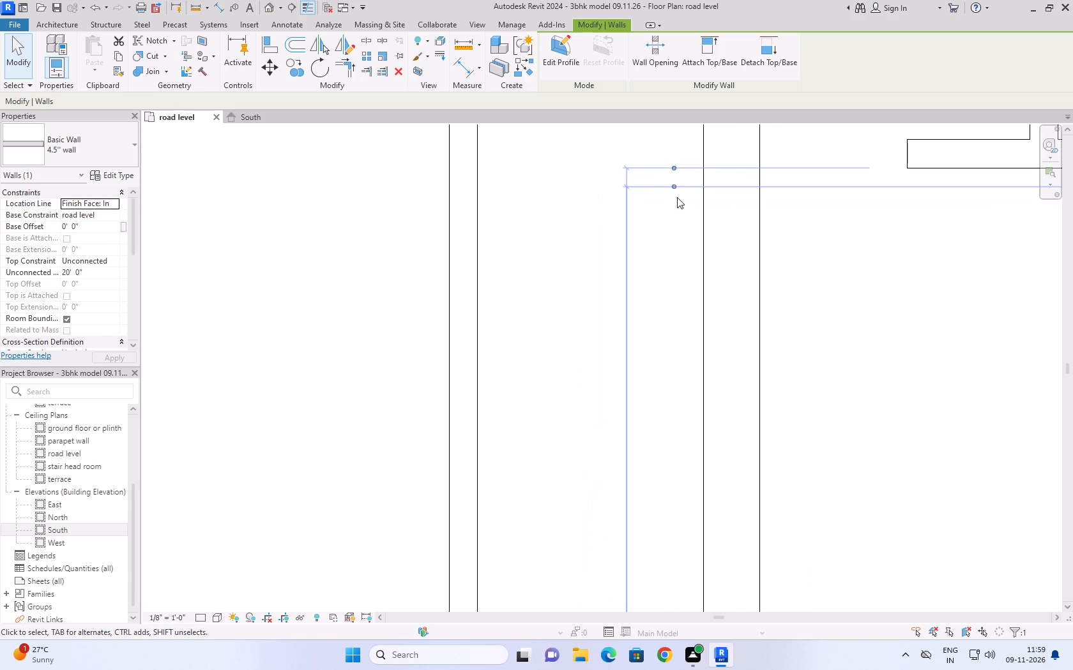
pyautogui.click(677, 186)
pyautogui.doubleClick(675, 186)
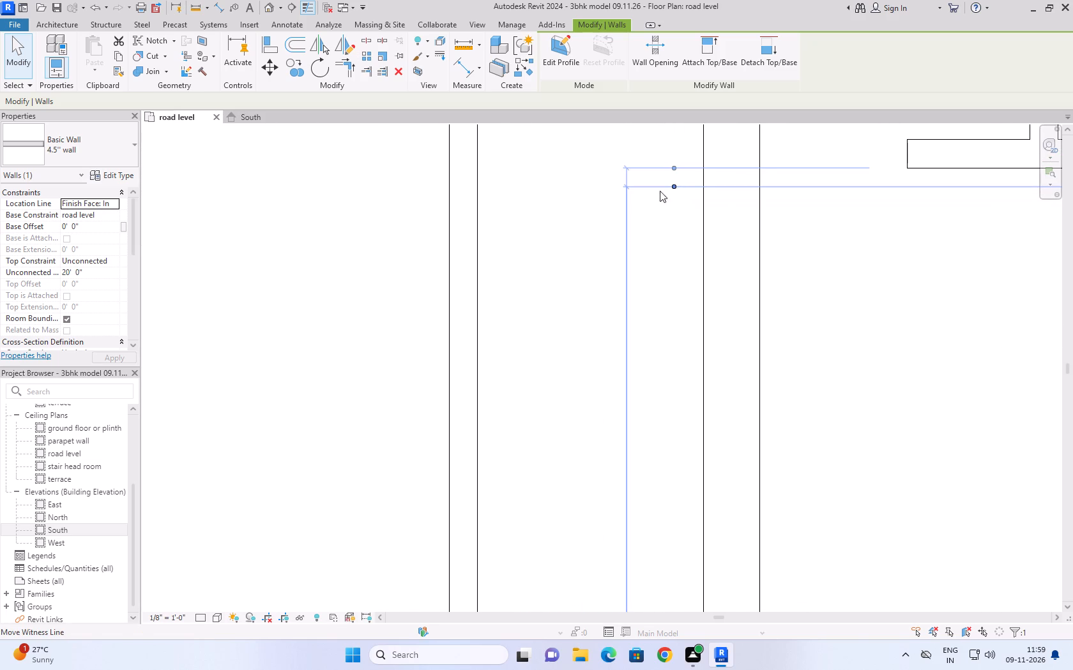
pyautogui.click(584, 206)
# Compare the modelled wall layout with the bedroom, wash area and kitchen arrangement in the reference ground floor plan.
pyautogui.scroll(-20, 791, 258)
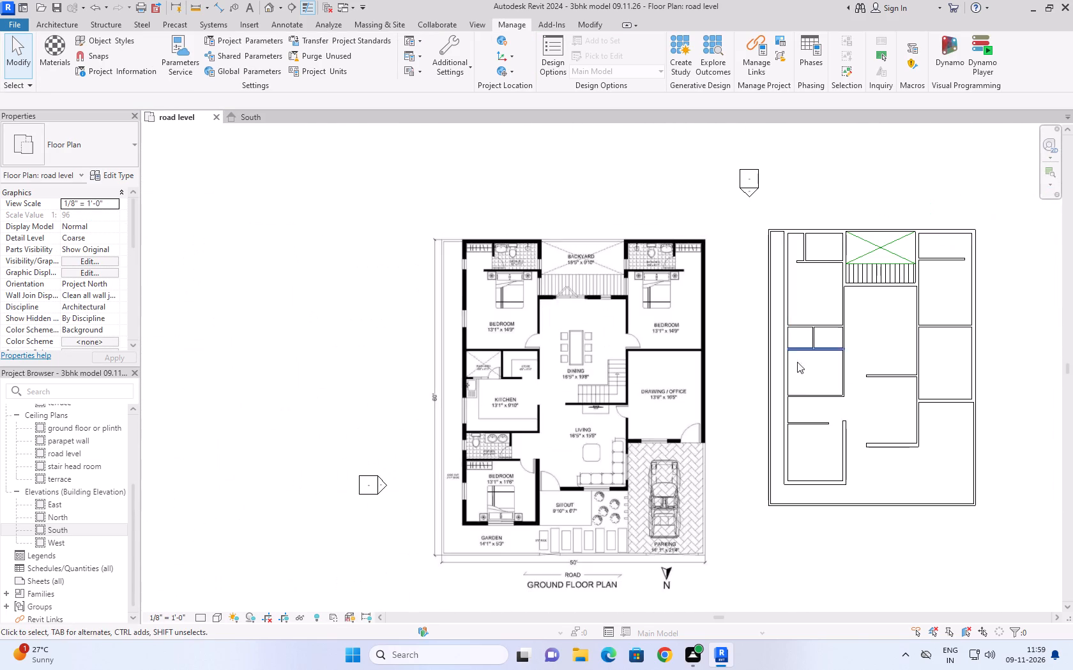
pyautogui.scroll(5, 805, 432)
pyautogui.scroll(-7, 852, 279)
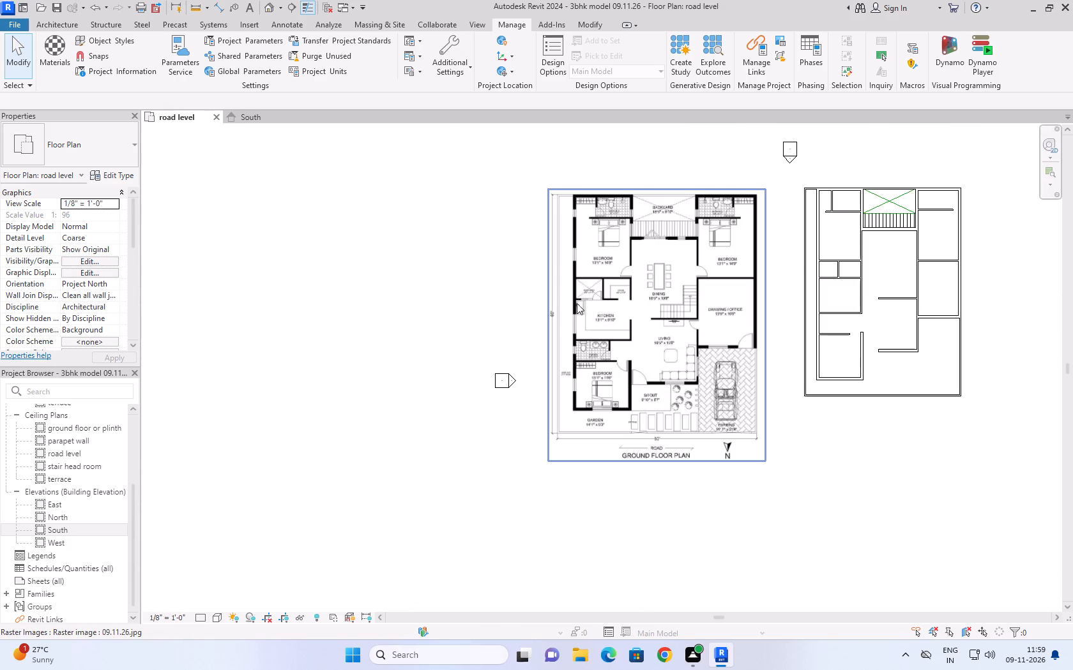
pyautogui.scroll(5, 647, 306)
pyautogui.moveTo(631, 285); pyautogui.dragTo(500, 281, button='middle')
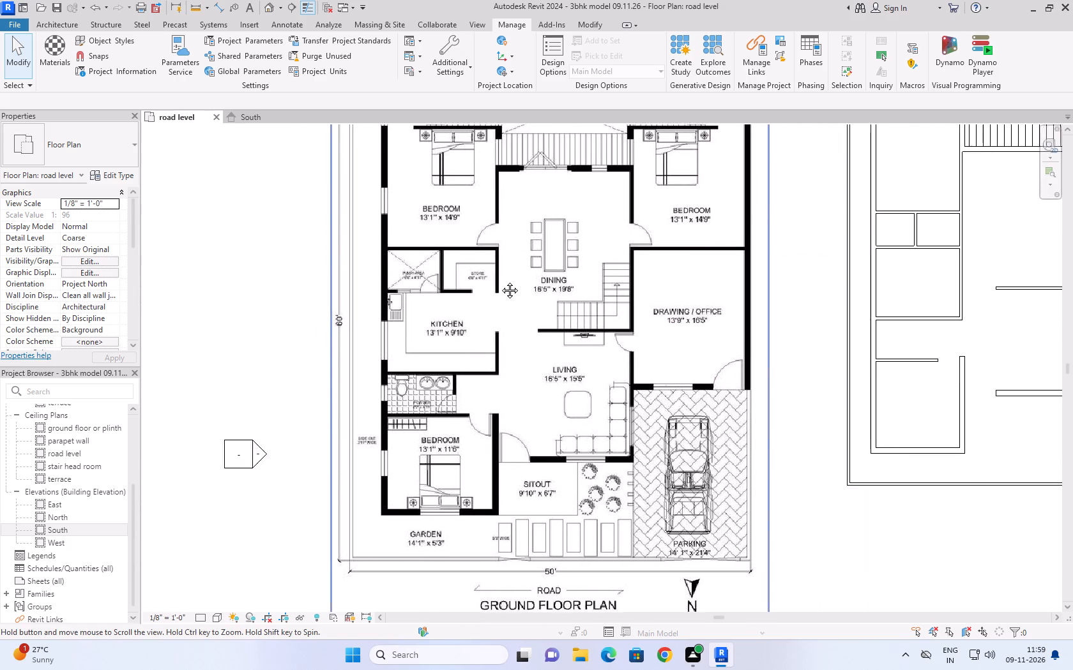
pyautogui.moveTo(500, 281); pyautogui.dragTo(481, 279, button='middle')
pyautogui.scroll(-2, 480, 279)
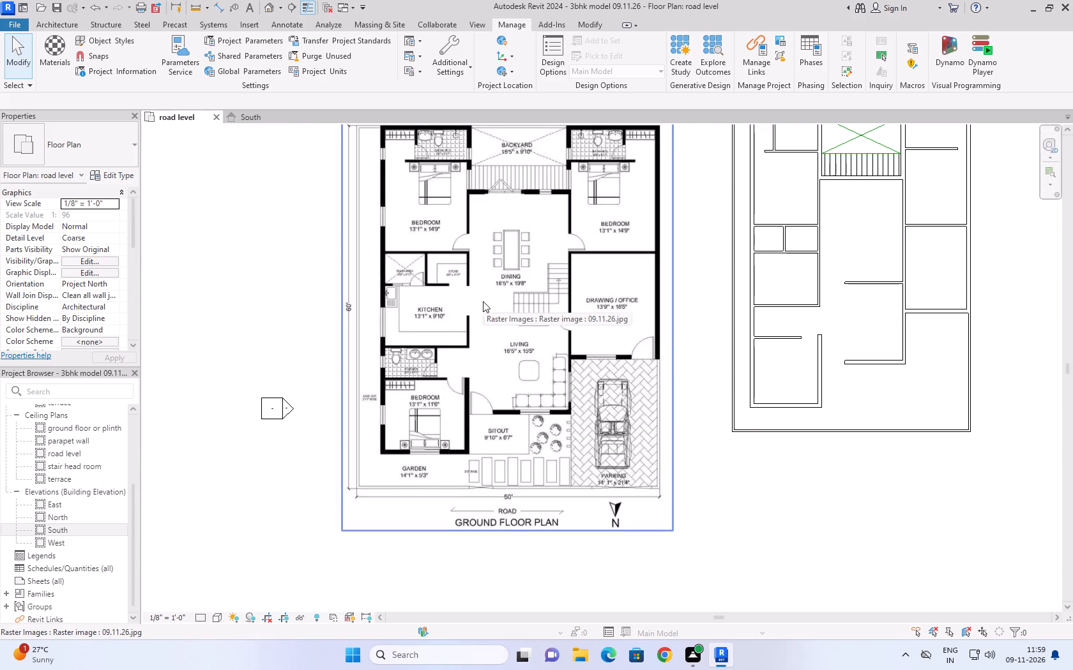
pyautogui.moveTo(475, 316); pyautogui.dragTo(409, 390, button='middle')
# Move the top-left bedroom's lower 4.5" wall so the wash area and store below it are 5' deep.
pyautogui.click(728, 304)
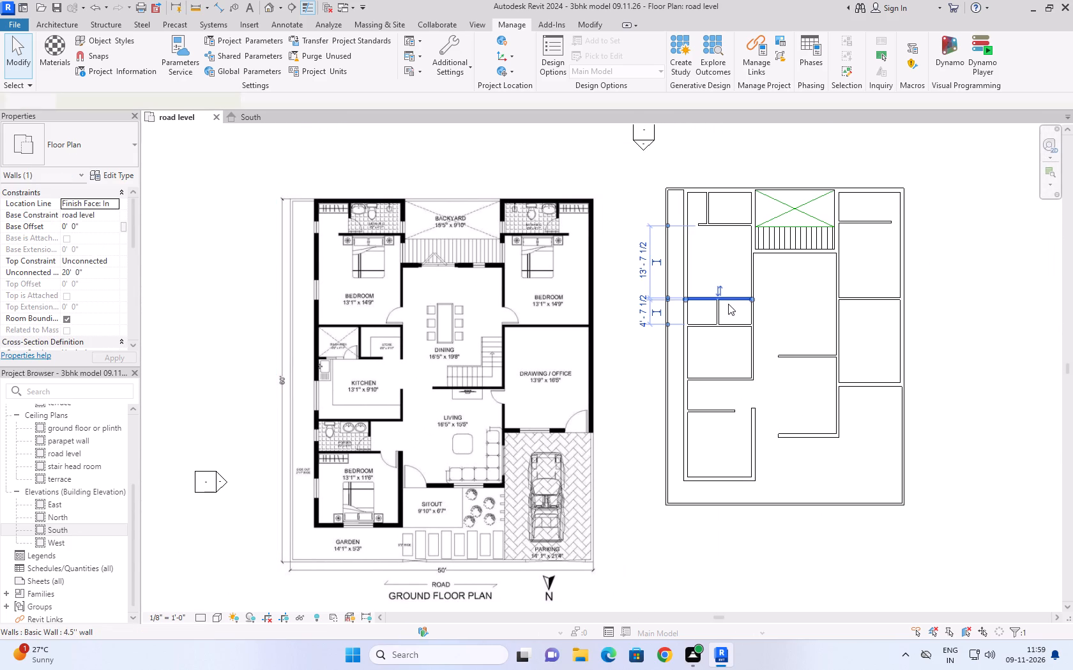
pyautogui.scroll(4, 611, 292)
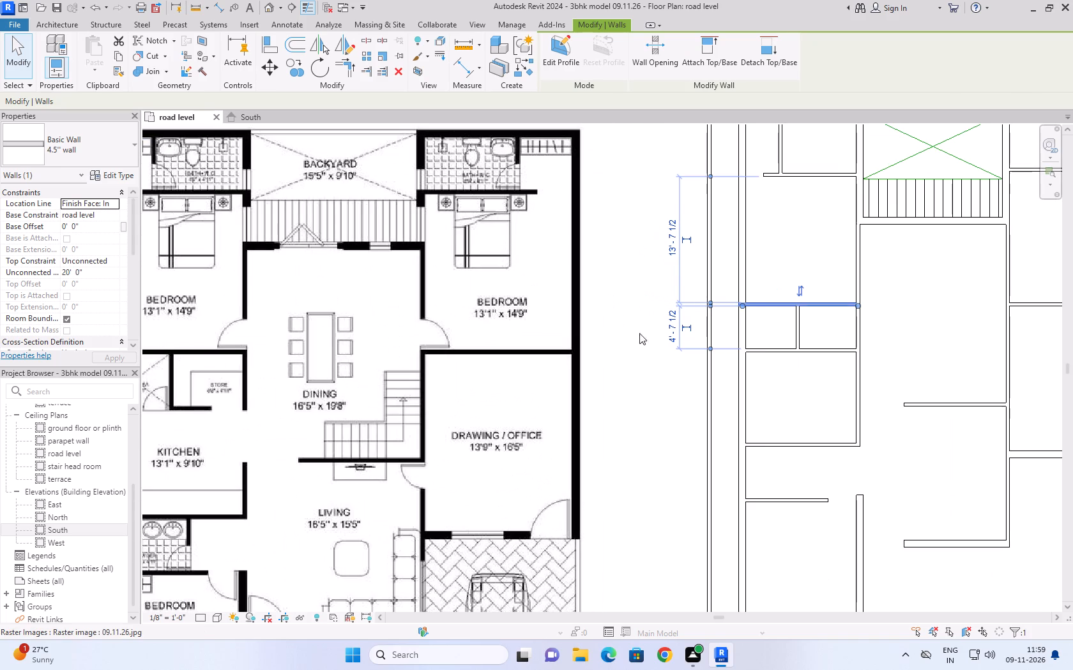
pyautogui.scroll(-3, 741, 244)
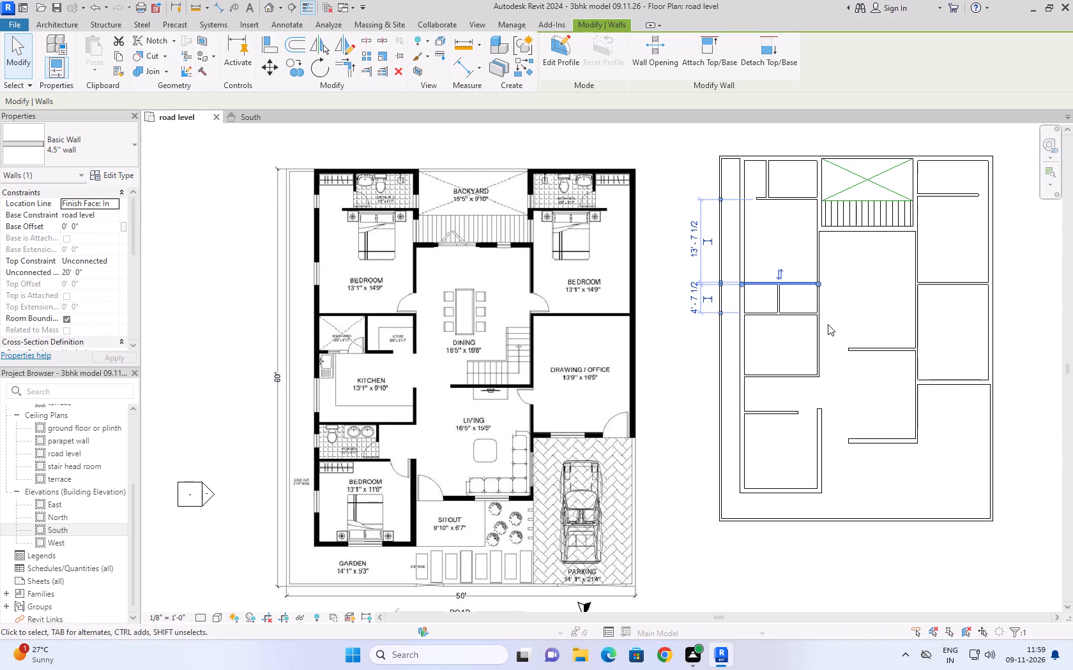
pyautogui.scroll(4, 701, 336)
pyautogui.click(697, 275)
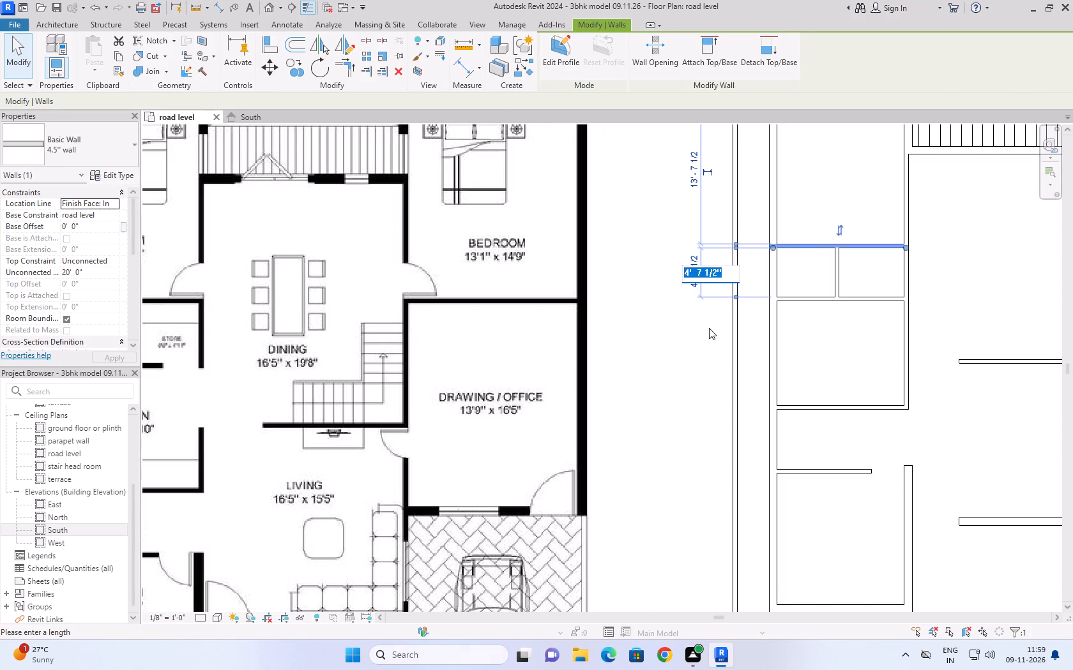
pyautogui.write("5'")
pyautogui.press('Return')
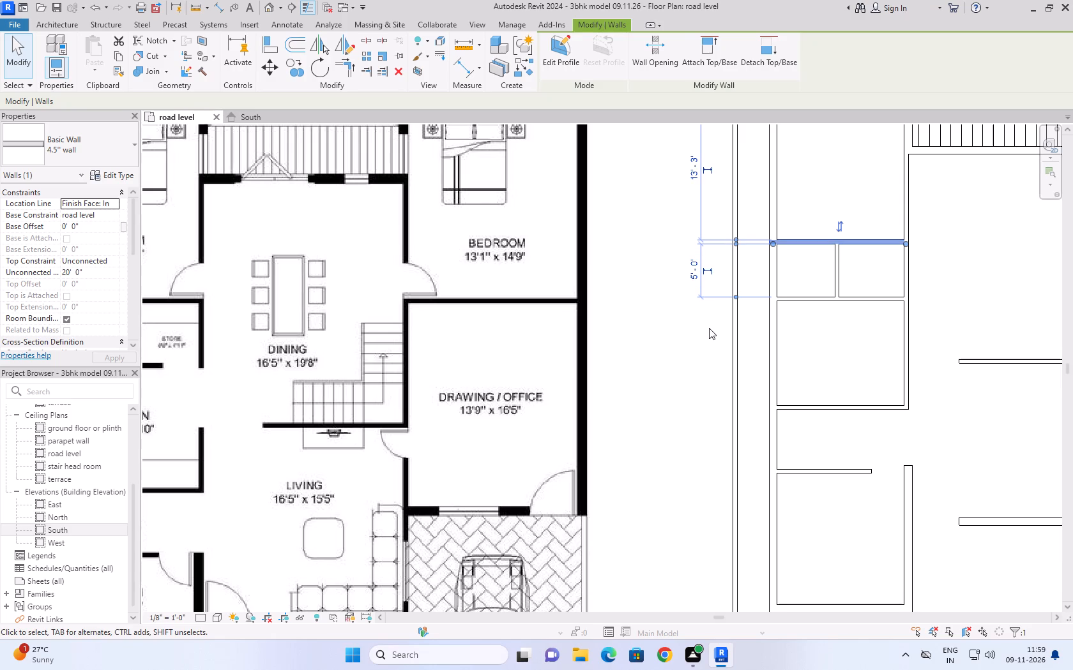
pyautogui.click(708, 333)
# Add an aligned dimension between the top-left bathroom partition and the bedroom's lower 4.5" wall, placed outside the outer side wall.
pyautogui.scroll(-4, 831, 228)
pyautogui.moveTo(836, 200); pyautogui.dragTo(792, 306, button='middle')
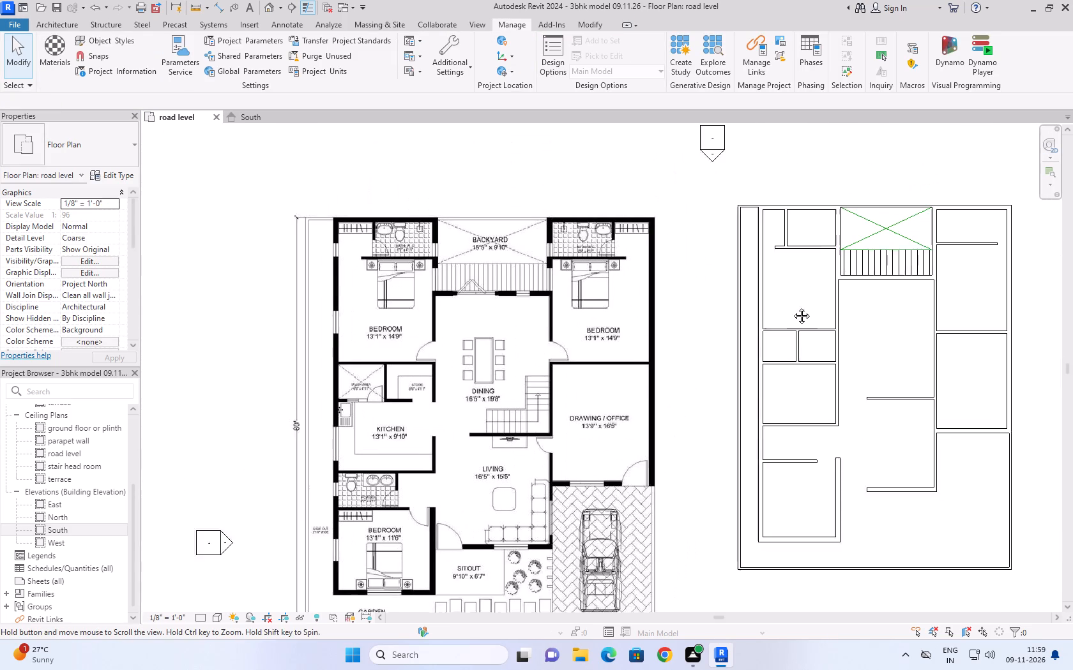
pyautogui.moveTo(792, 306); pyautogui.dragTo(781, 323, button='middle')
pyautogui.press('d')
pyautogui.press('i')
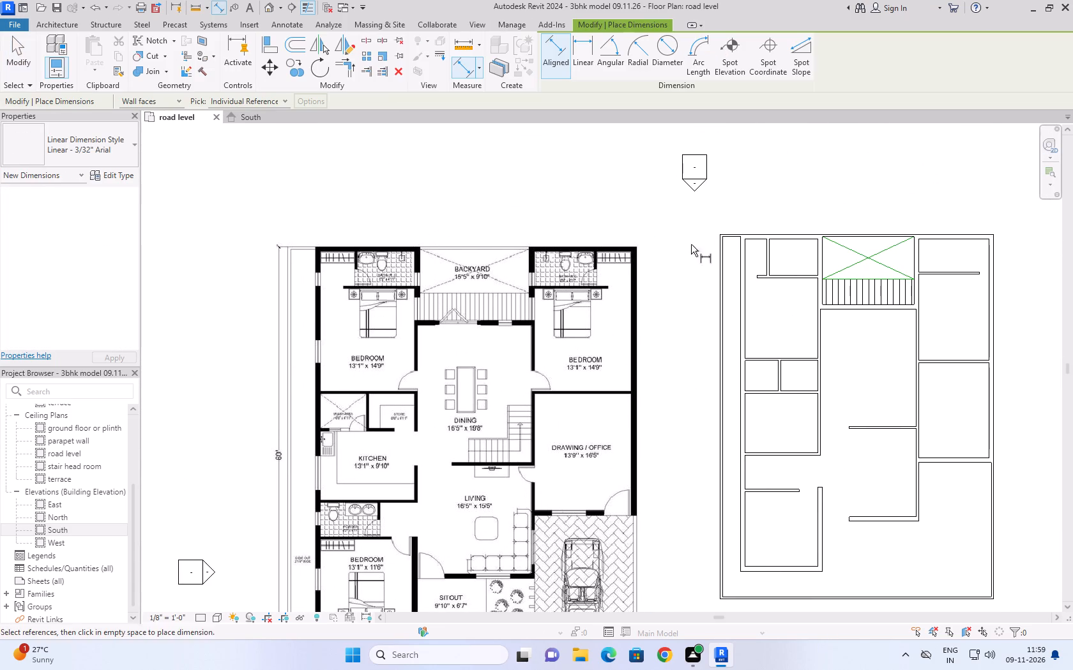
pyautogui.click(798, 355)
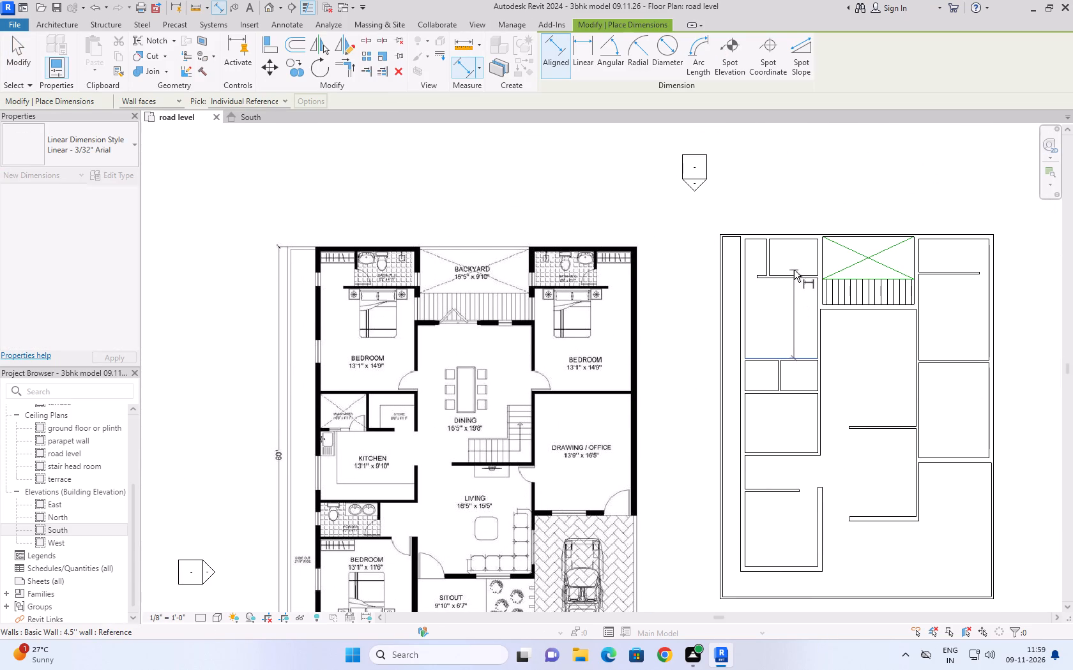
pyautogui.click(796, 278)
pyautogui.scroll(3, 697, 303)
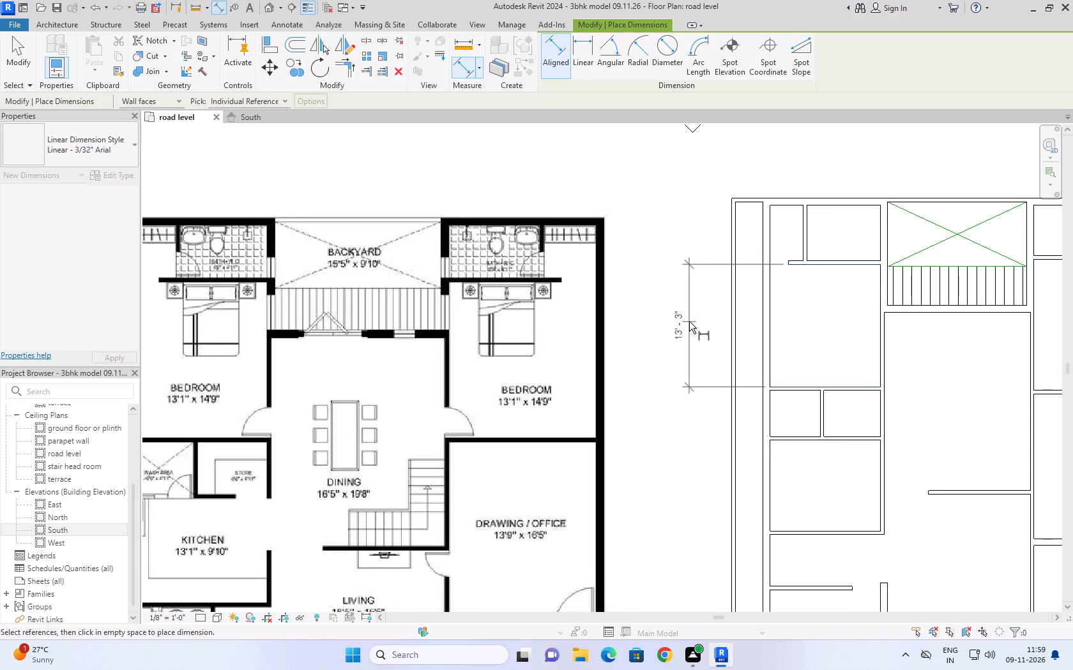
pyautogui.click(689, 322)
pyautogui.scroll(4, 676, 327)
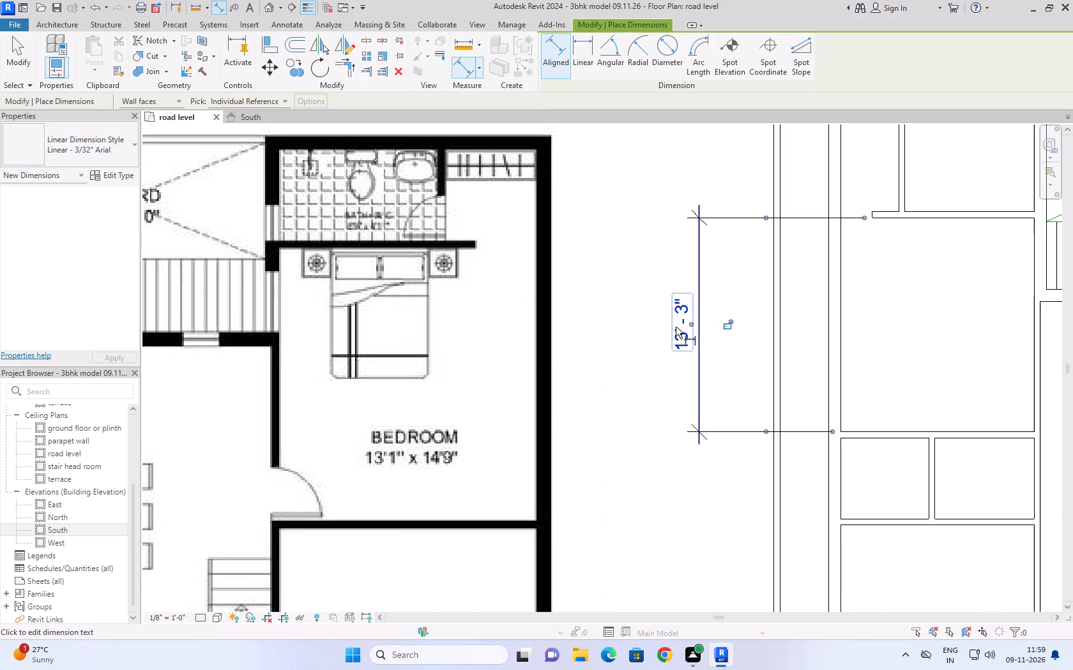
pyautogui.click(676, 327)
pyautogui.click(661, 172)
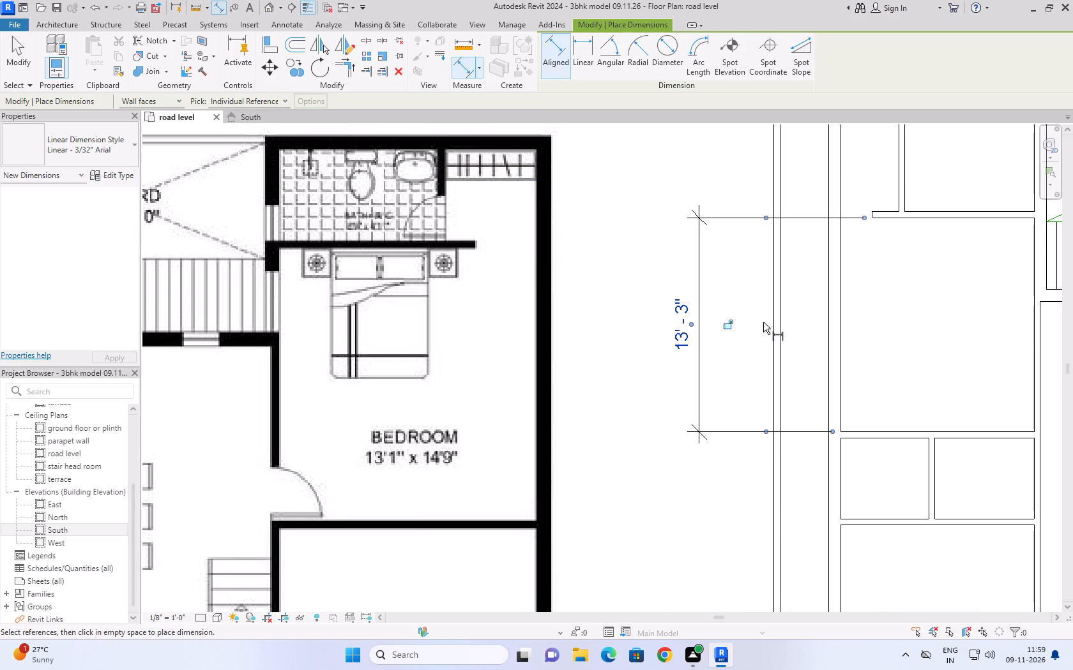
pyautogui.scroll(-2, 845, 316)
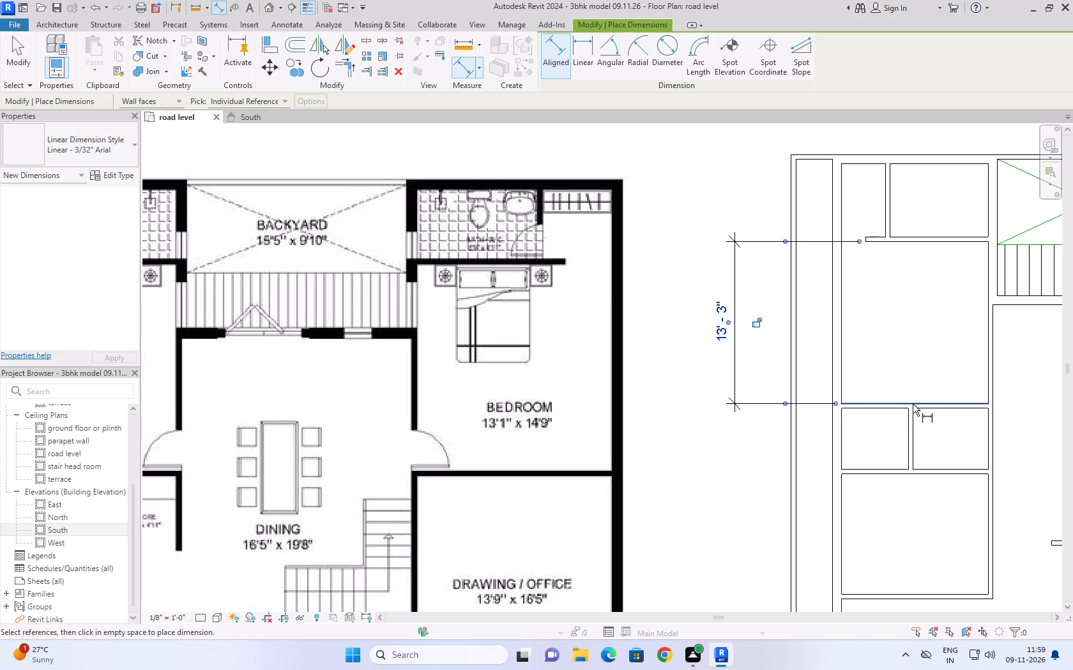
pyautogui.click(13, 42)
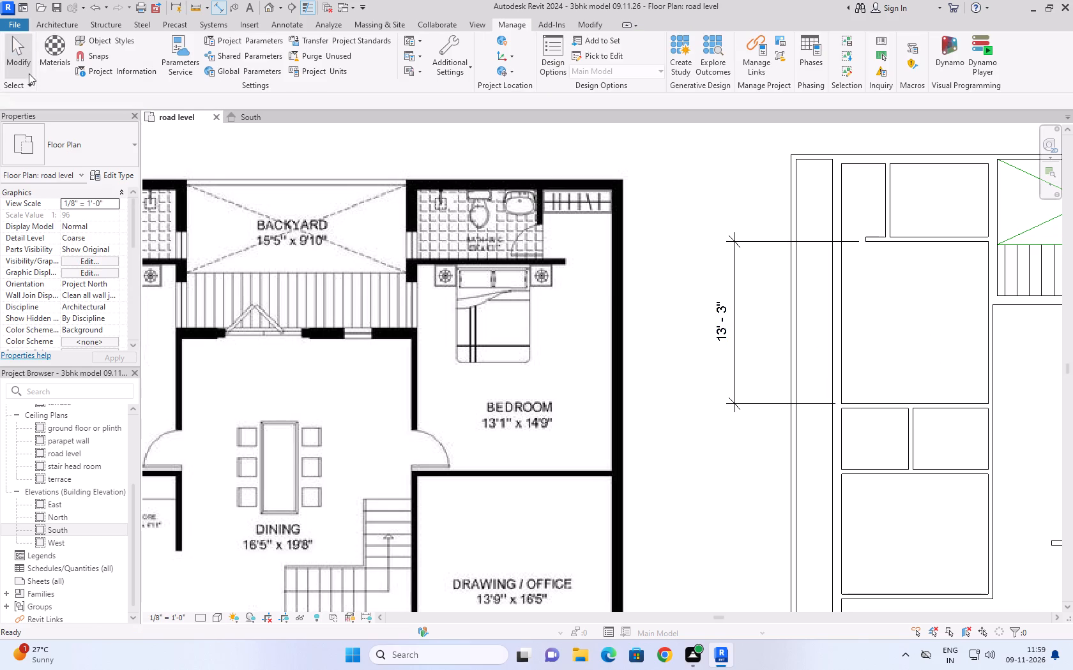
# Check the temporary dimensions of the bedroom's lower wall and the two bathroom partitions against the reference plan.
pyautogui.click(931, 408)
pyautogui.scroll(3, 713, 333)
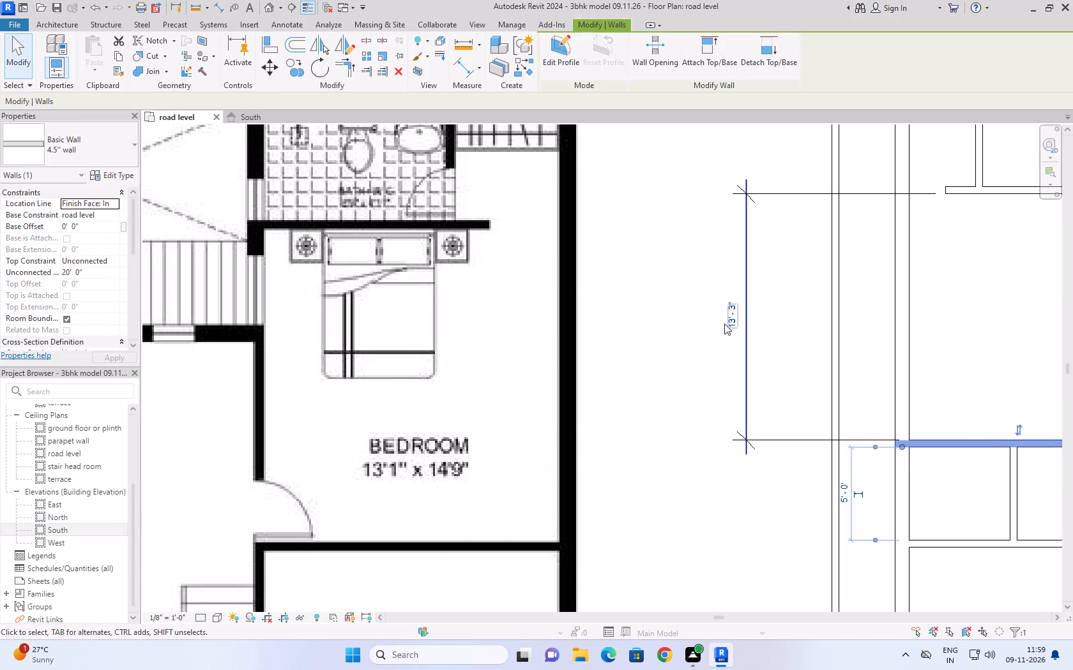
pyautogui.scroll(-7, 727, 324)
pyautogui.scroll(3, 735, 334)
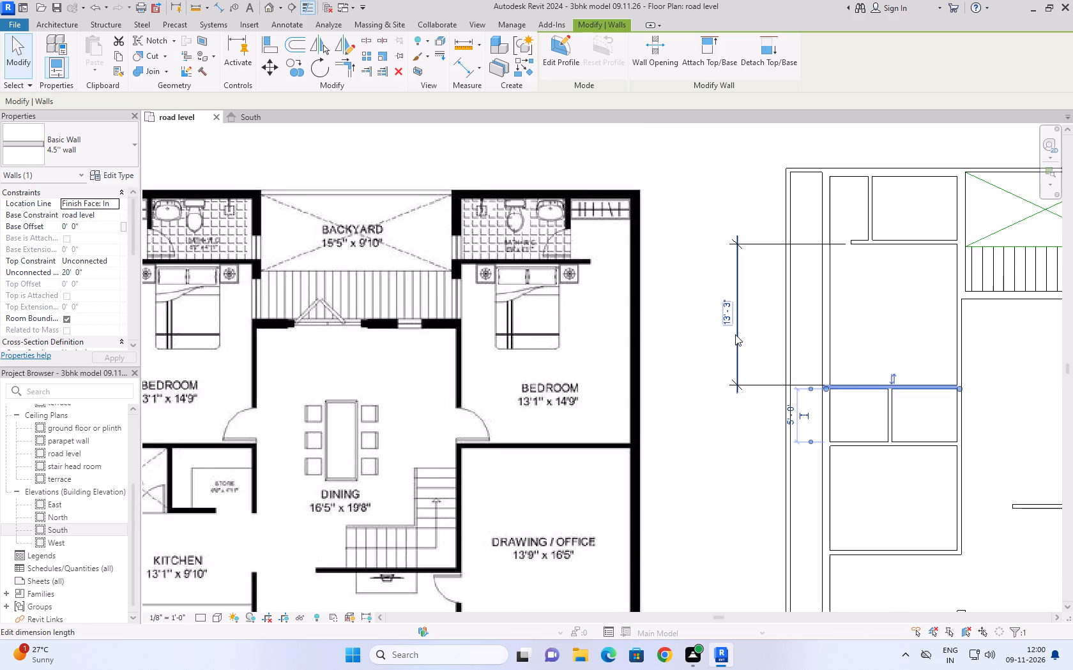
pyautogui.scroll(3, 896, 329)
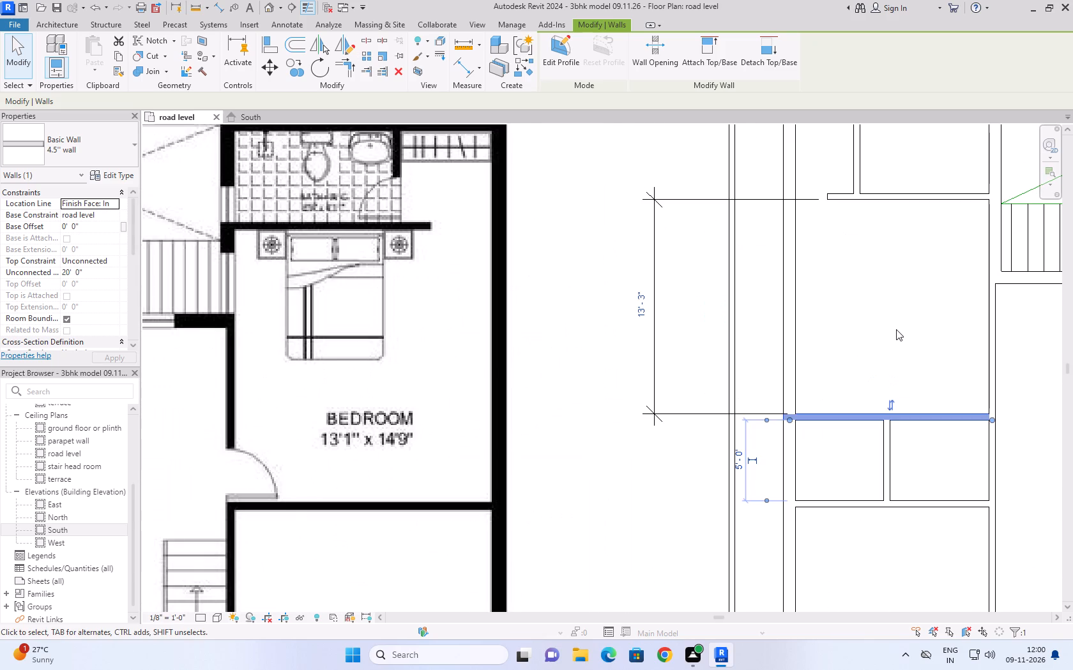
pyautogui.scroll(-4, 896, 329)
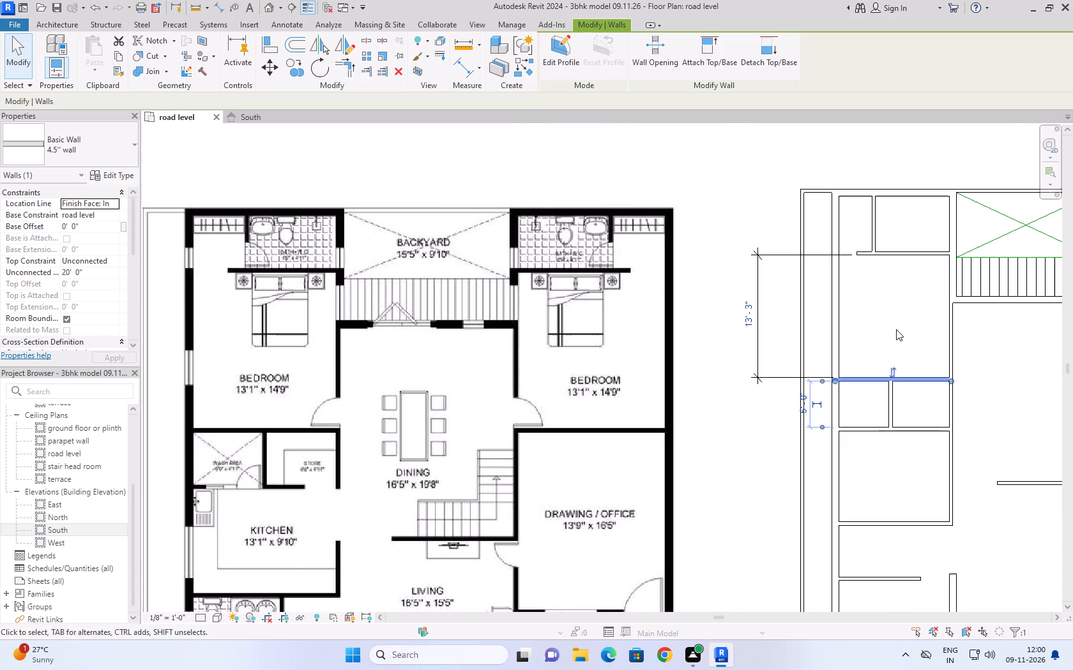
pyautogui.click(894, 256)
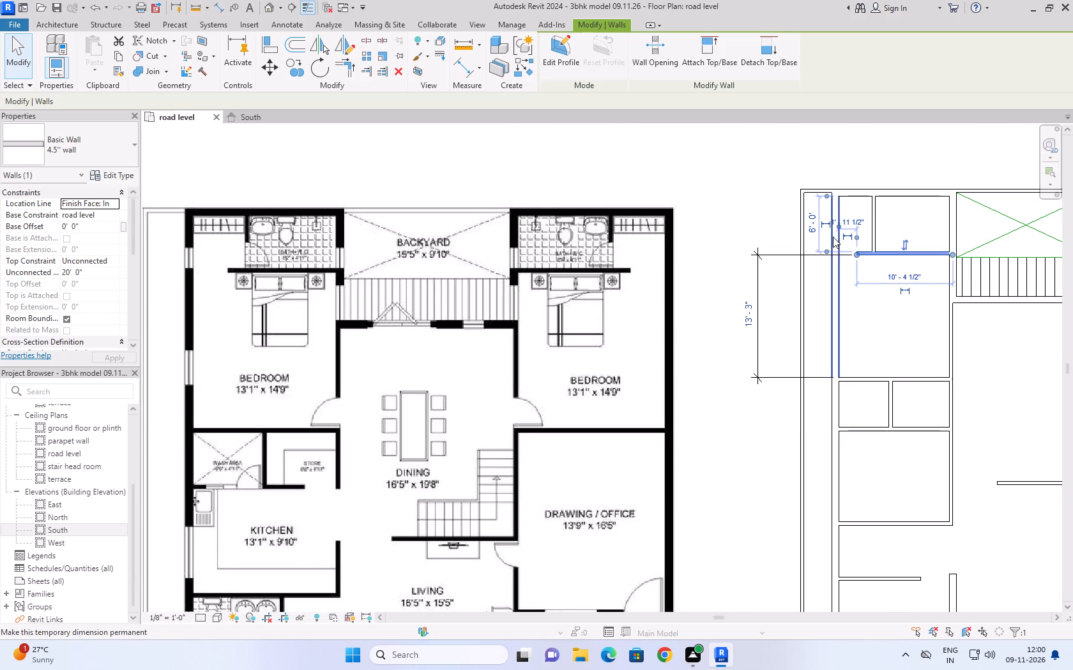
pyautogui.scroll(3, 833, 237)
pyautogui.click(897, 206)
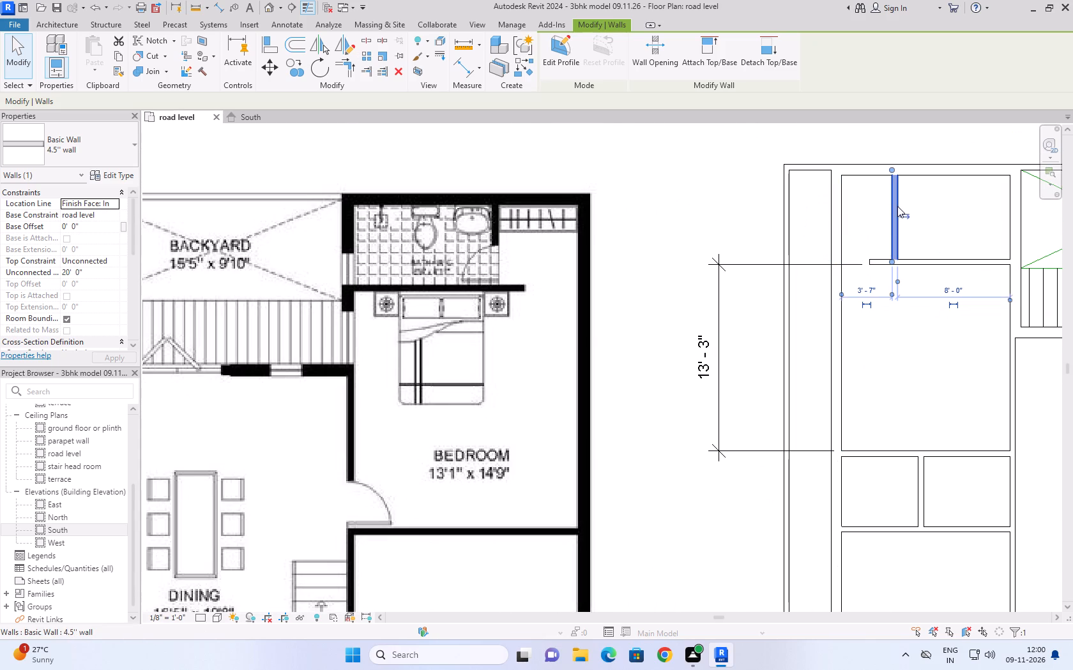
# Move the top-left bedroom's lower 4.5" wall by setting its dimension from the bathroom partition to 13'1".
pyautogui.click(943, 453)
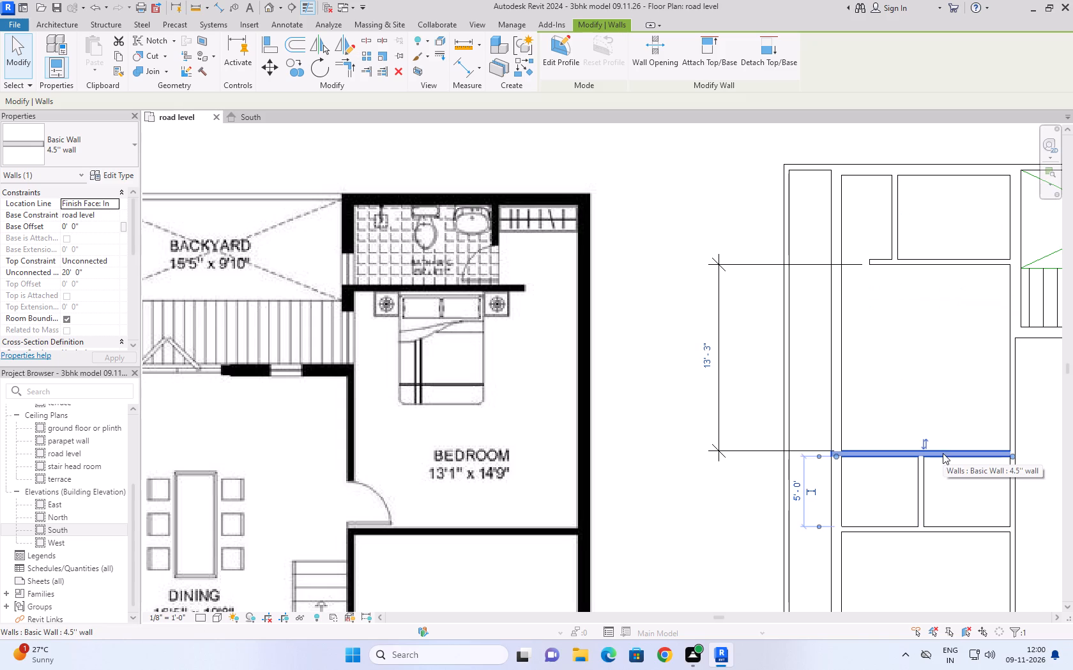
pyautogui.click(709, 359)
pyautogui.click(728, 361)
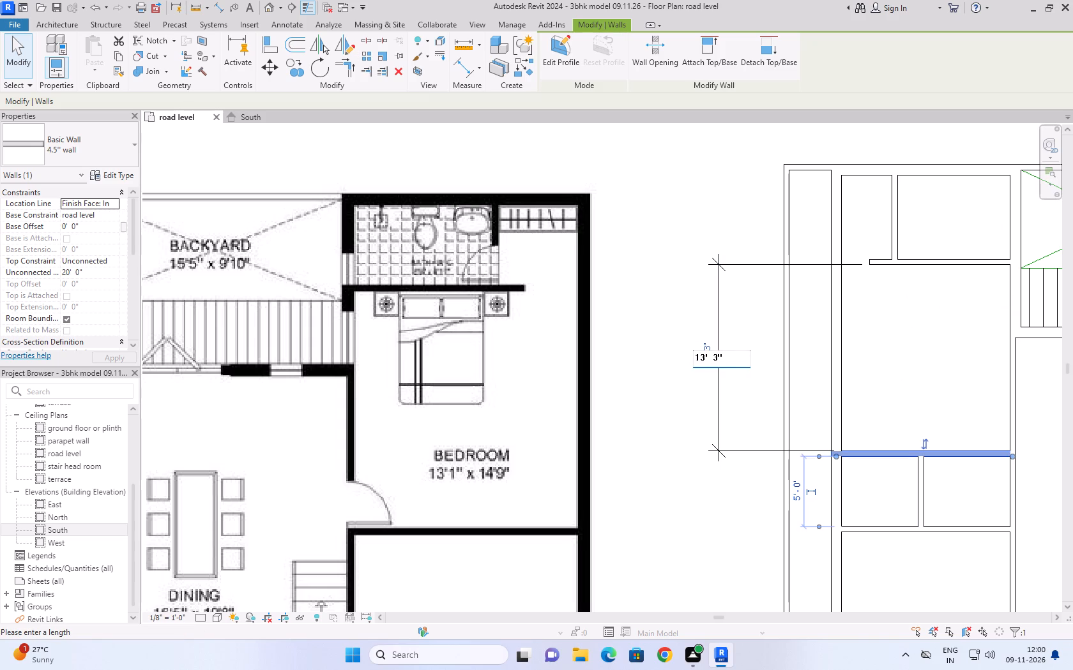
pyautogui.press('BackSpace')
pyautogui.press('BackSpace')
pyautogui.press('1')
pyautogui.press("'")
pyautogui.press("'")
pyautogui.press('Return')
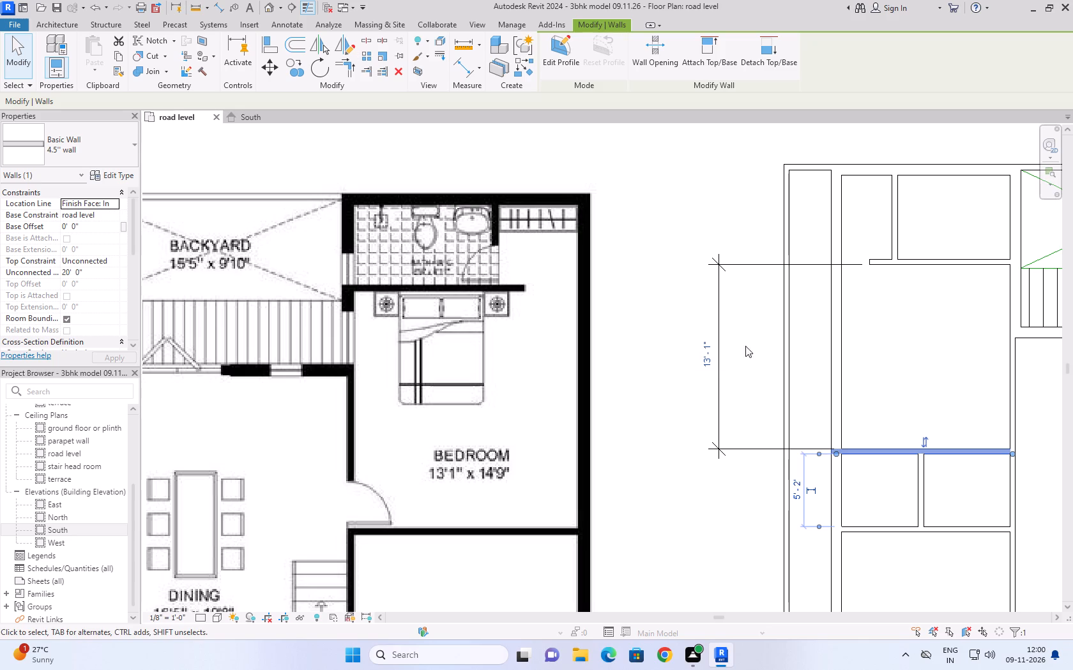
pyautogui.click(901, 361)
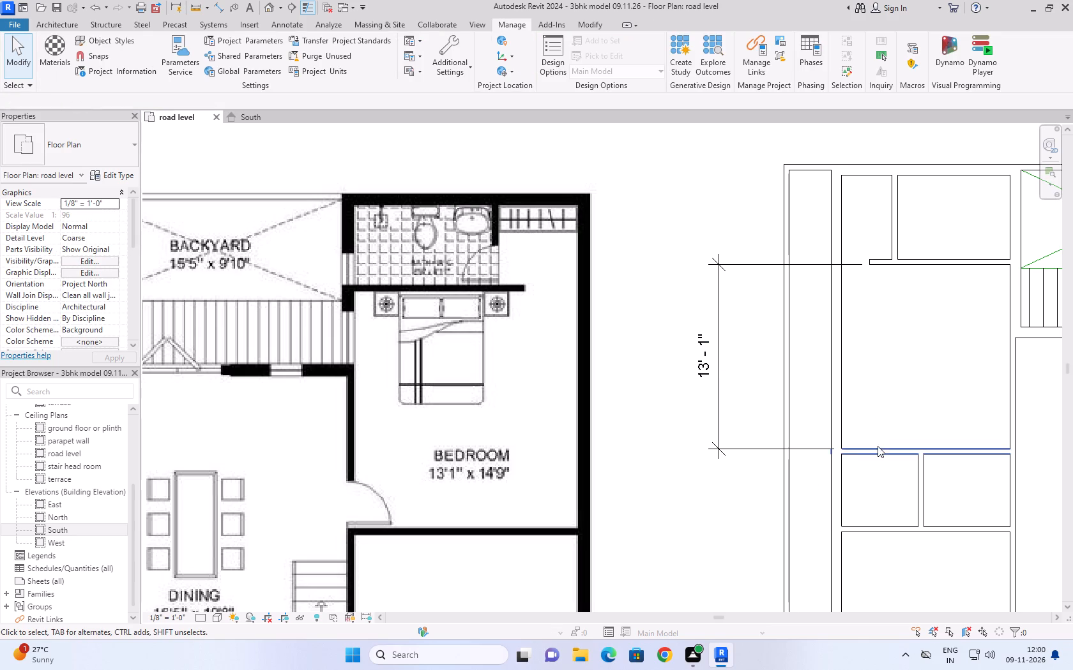
# Inspect the walls enclosing the top-left bedroom one by one, including its lower wall, 9" side wall and dining-side wall.
pyautogui.click(878, 448)
pyautogui.click(878, 395)
pyautogui.click(839, 400)
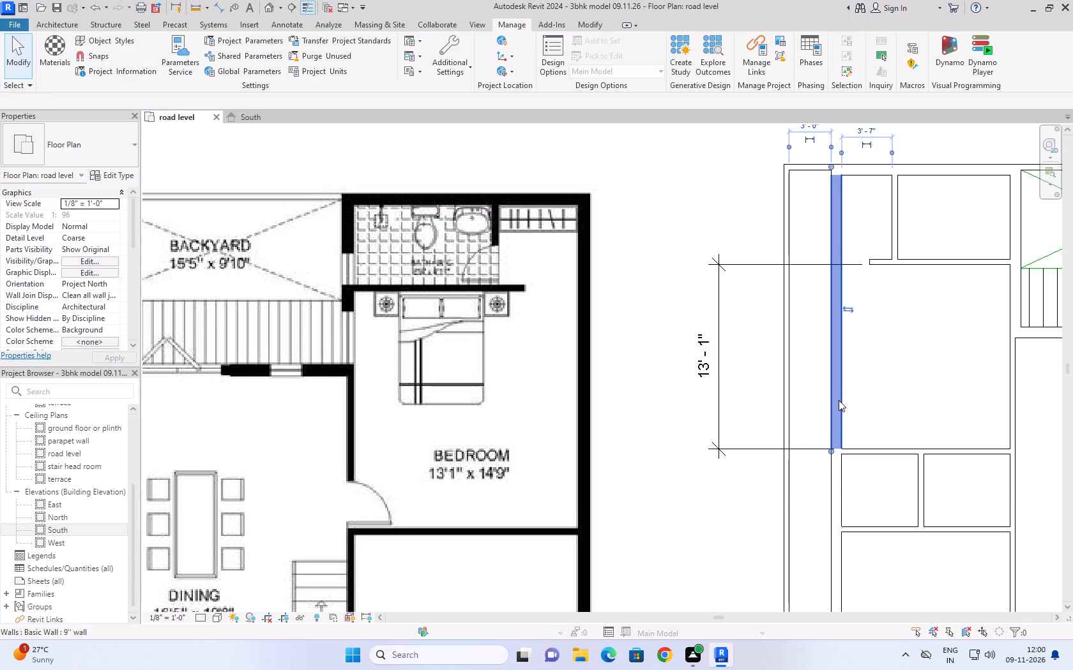
pyautogui.click(980, 387)
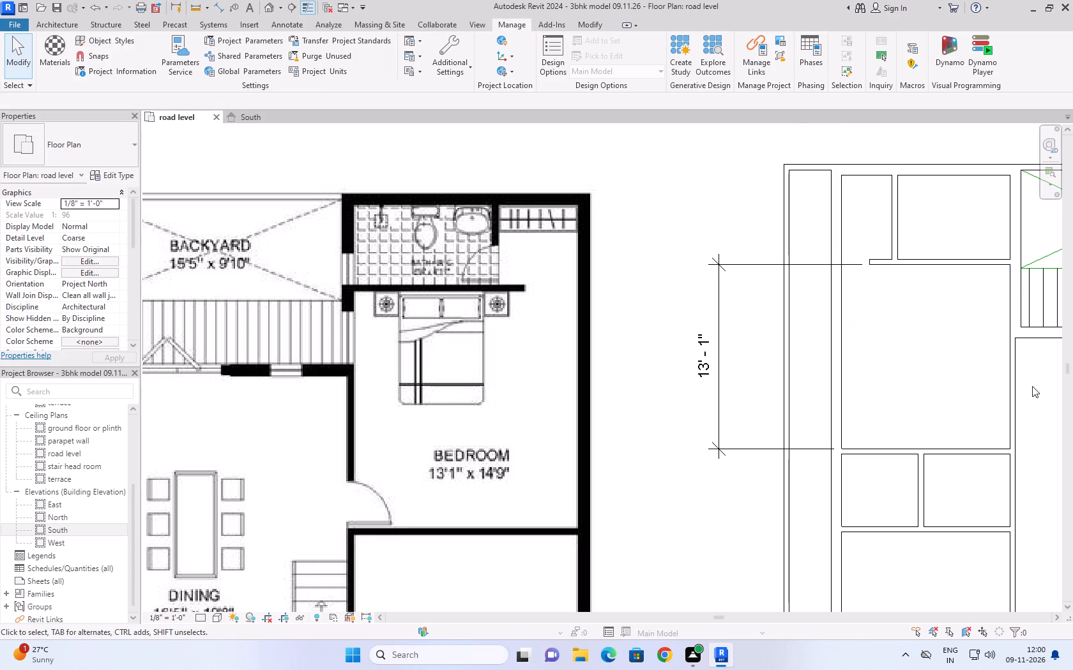
pyautogui.click(973, 264)
pyautogui.click(961, 399)
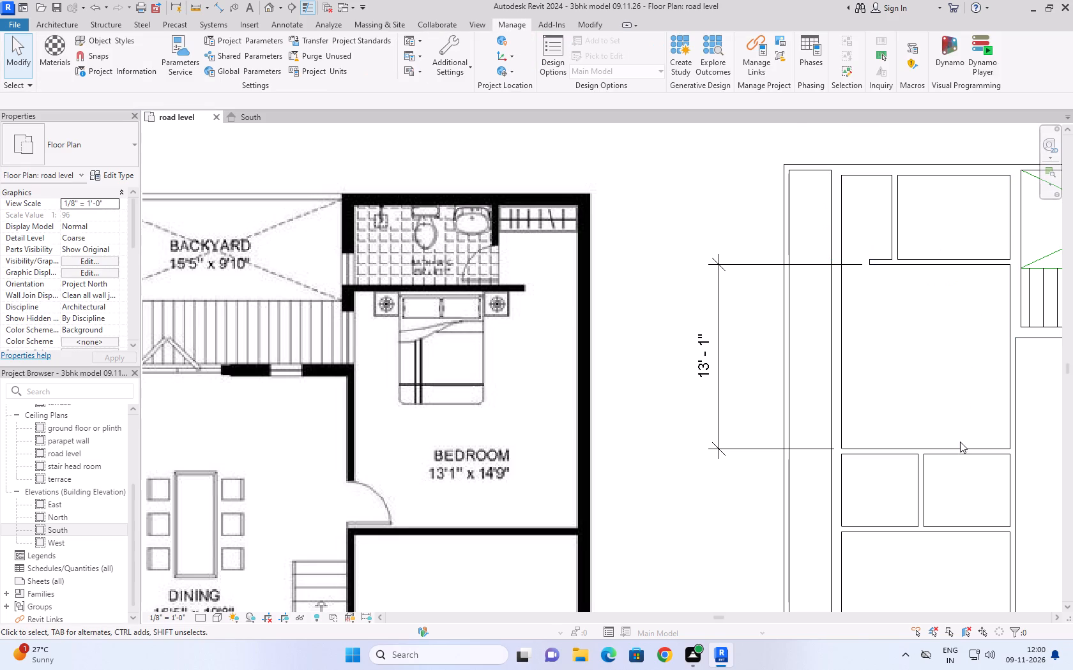
pyautogui.click(960, 445)
pyautogui.click(1016, 414)
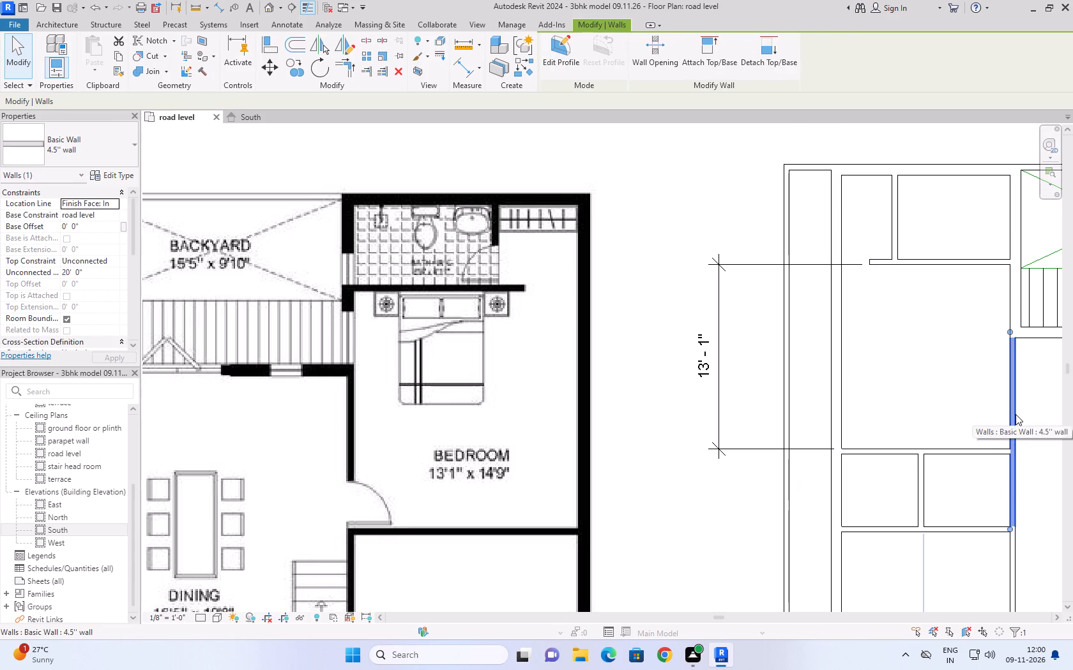
pyautogui.click(902, 383)
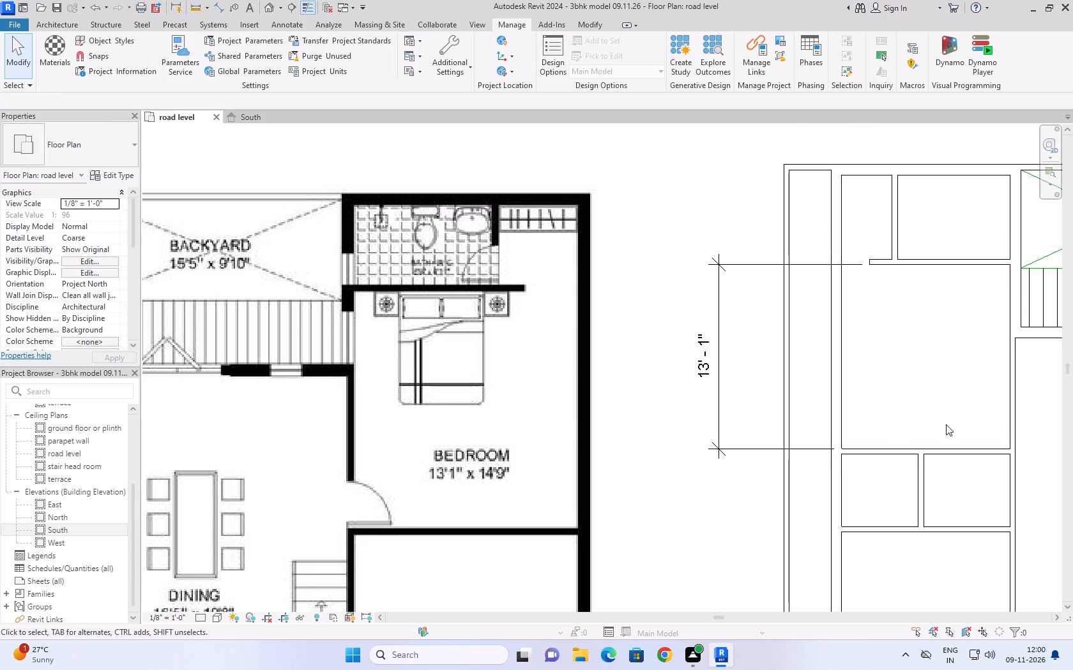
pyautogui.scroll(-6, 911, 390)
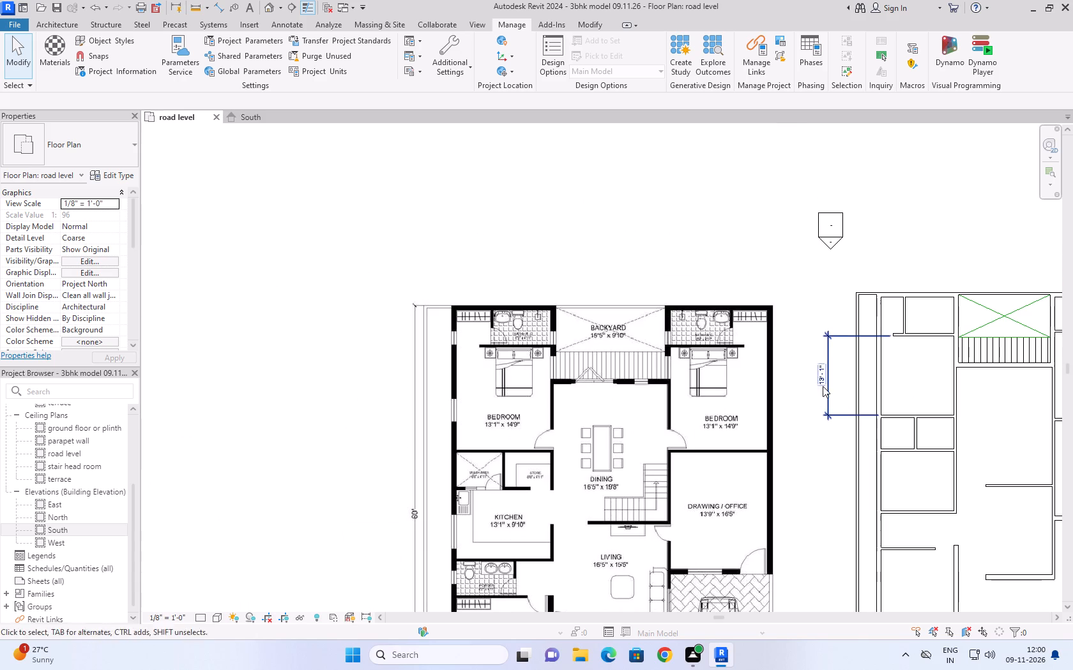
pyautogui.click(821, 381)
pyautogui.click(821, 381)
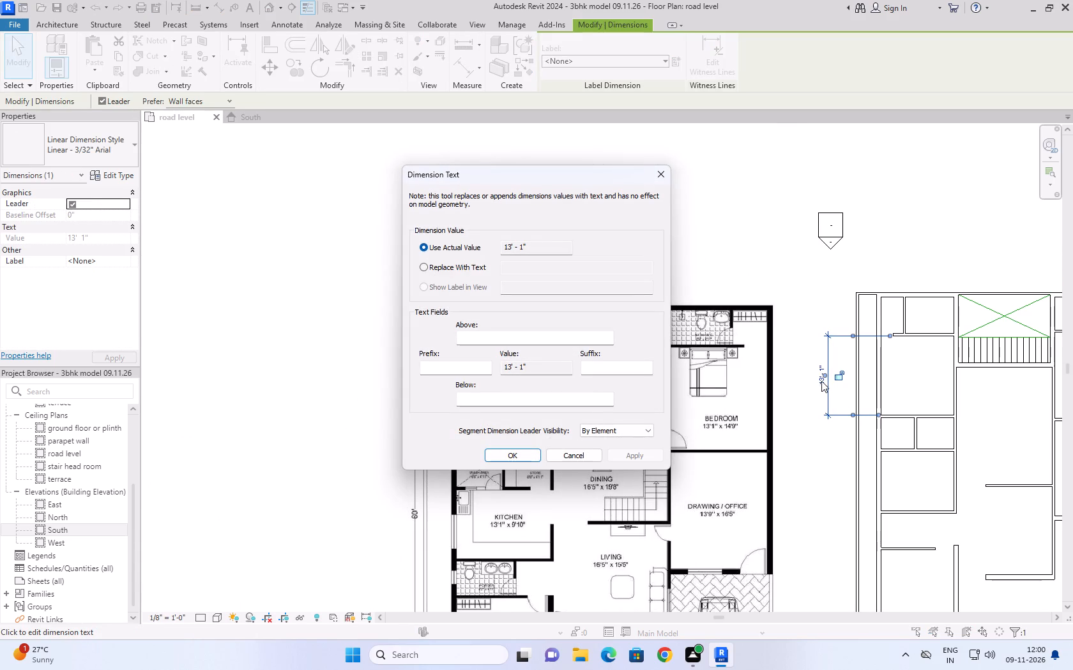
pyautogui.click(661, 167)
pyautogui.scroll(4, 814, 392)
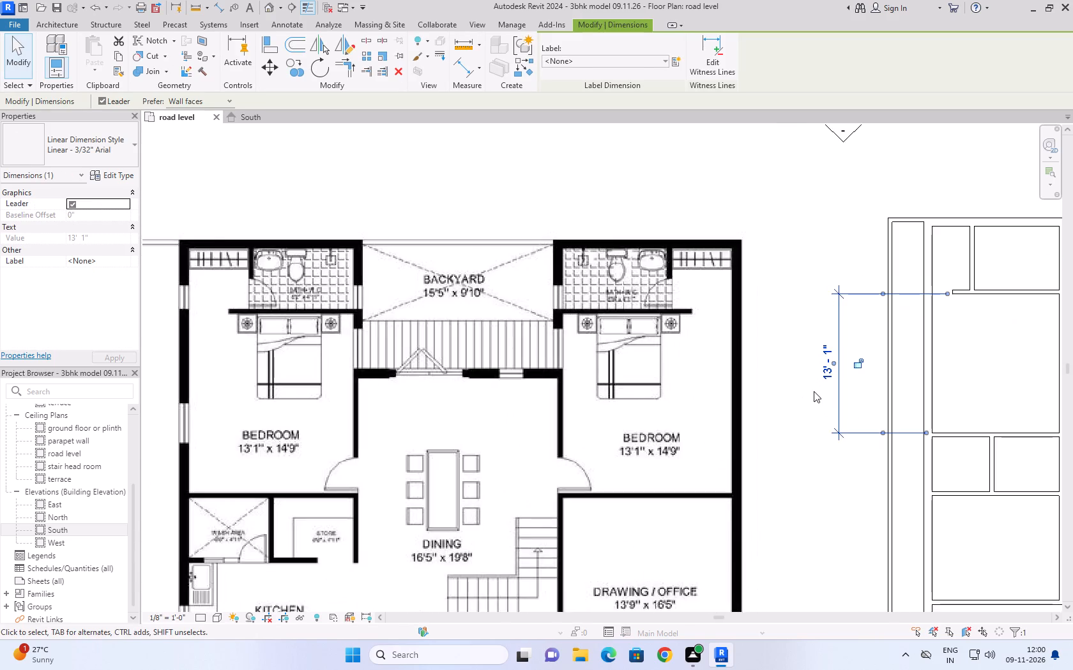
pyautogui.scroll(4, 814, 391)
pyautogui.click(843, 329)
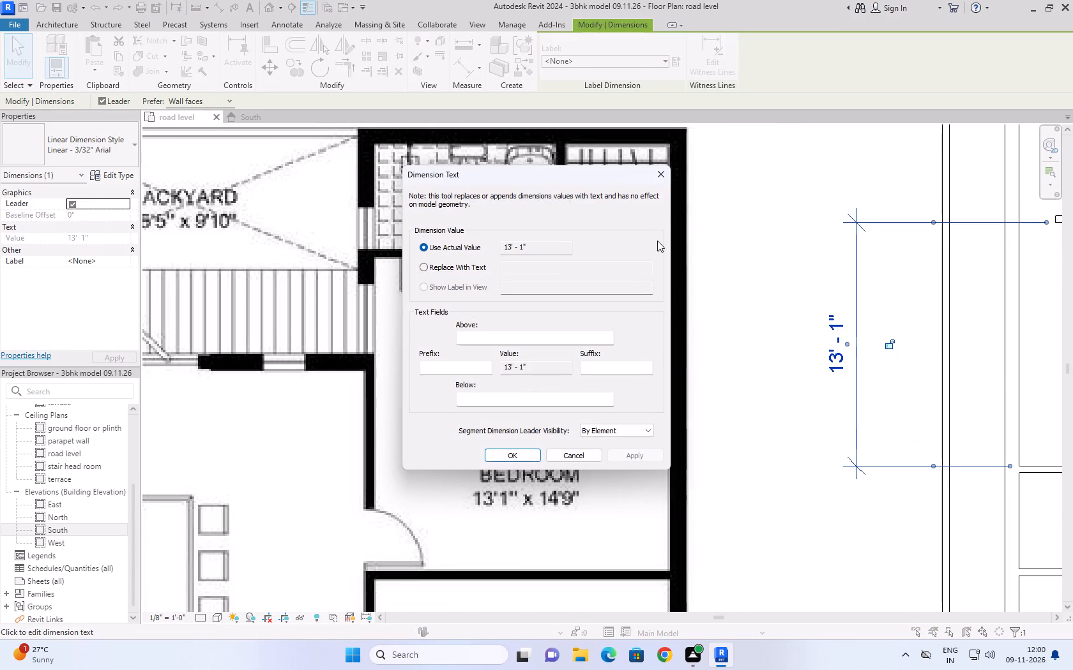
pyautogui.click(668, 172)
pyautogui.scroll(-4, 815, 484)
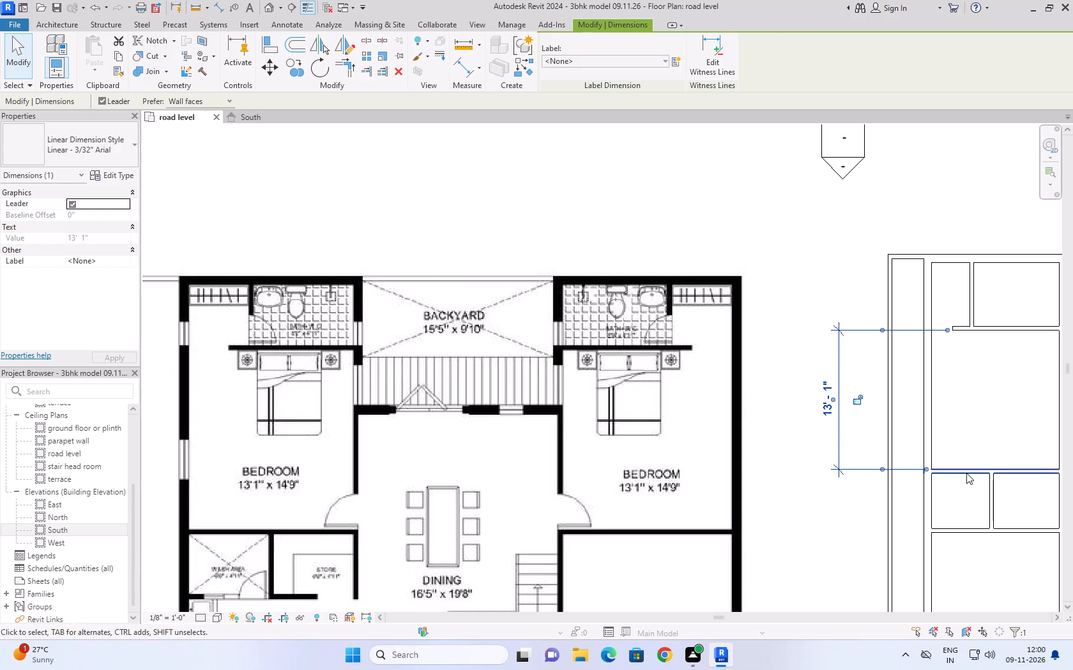
# Move the top-left bedroom's lower 4.5" wall by setting its dimension from the bathroom partition to 14'9".
pyautogui.click(966, 473)
pyautogui.scroll(2, 948, 456)
pyautogui.click(792, 387)
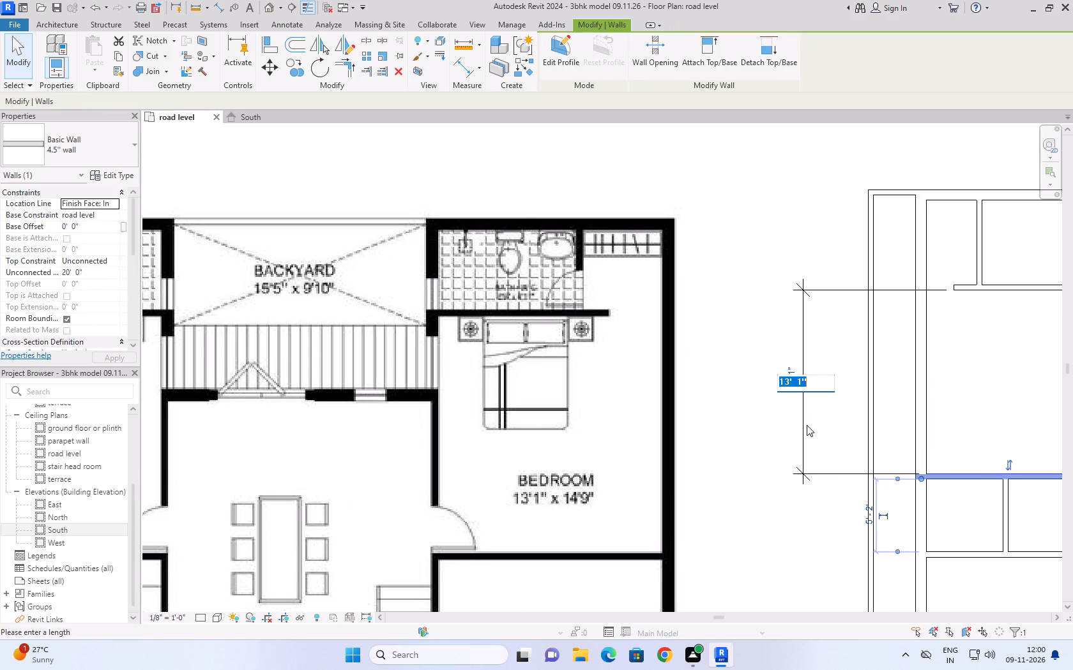
pyautogui.scroll(-4, 760, 454)
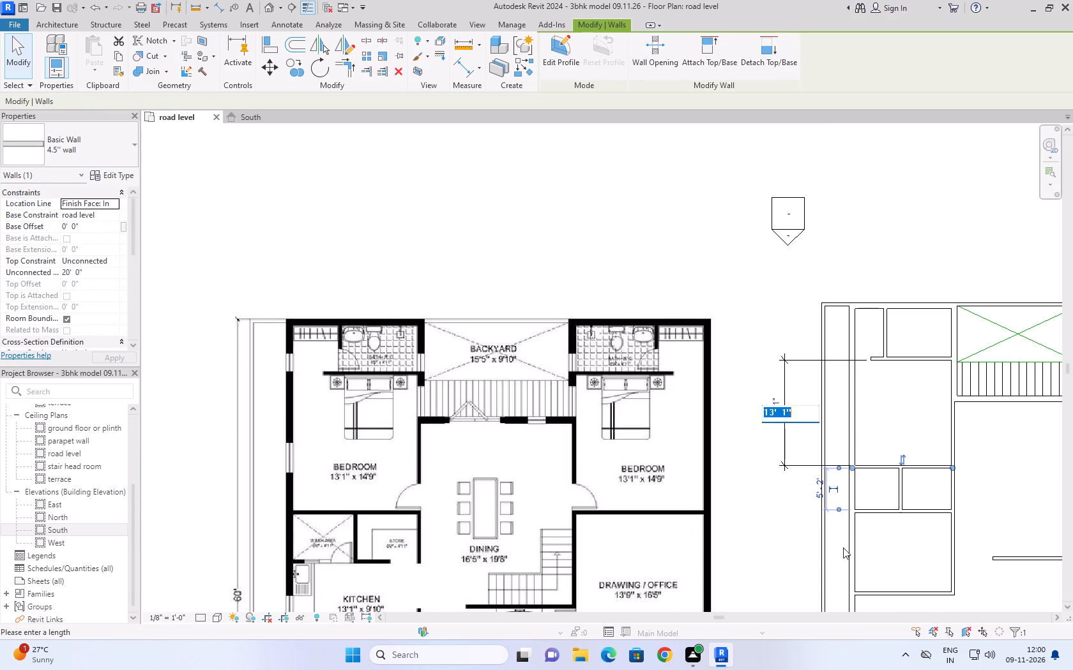
pyautogui.write("14'9''")
pyautogui.press('Return')
# Inspect the top-left bedroom's 9" side wall and the 4.5" partition below its bathroom against the reference plan.
pyautogui.scroll(-3, 897, 374)
pyautogui.scroll(-1, 890, 445)
pyautogui.scroll(2, 890, 445)
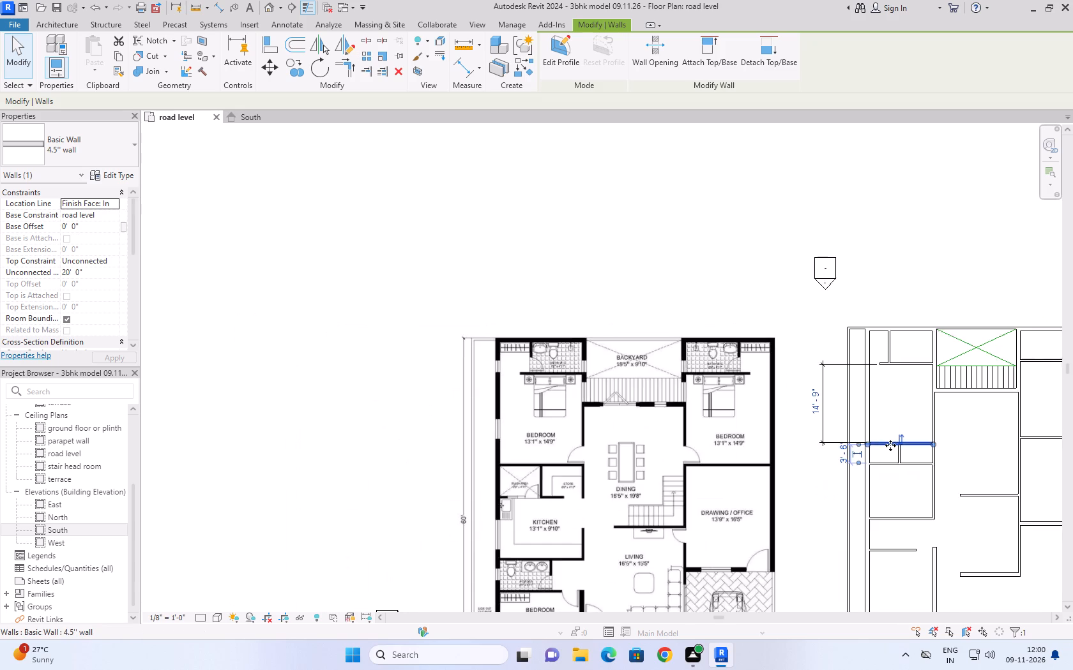
pyautogui.scroll(7, 890, 445)
pyautogui.click(823, 363)
pyautogui.scroll(-1, 877, 344)
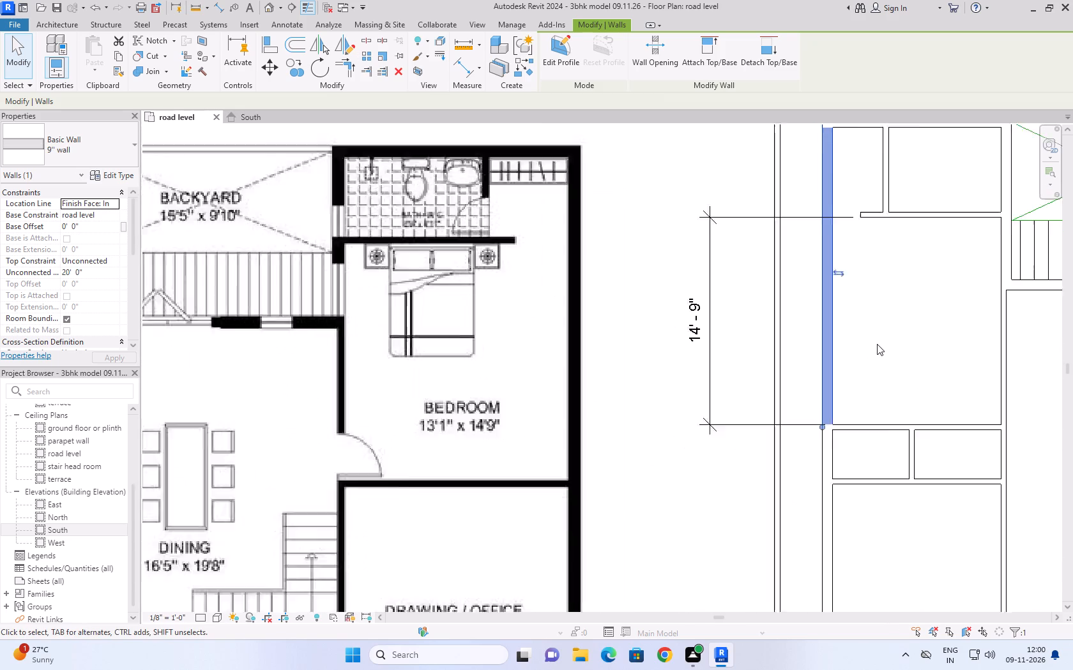
pyautogui.scroll(-3, 877, 344)
pyautogui.click(920, 260)
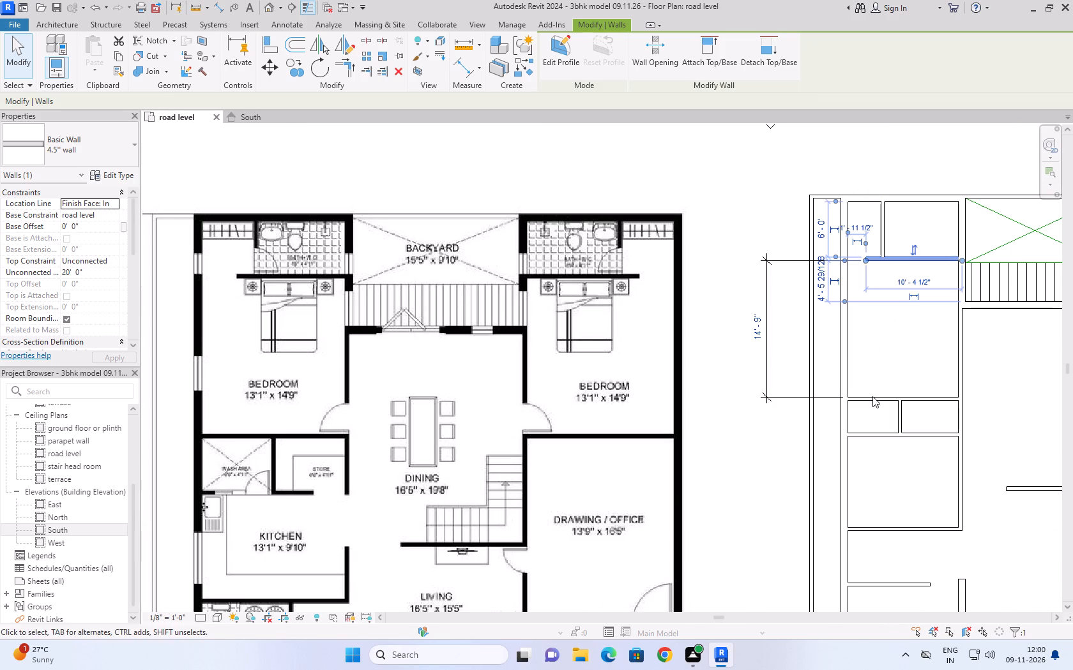
pyautogui.click(726, 286)
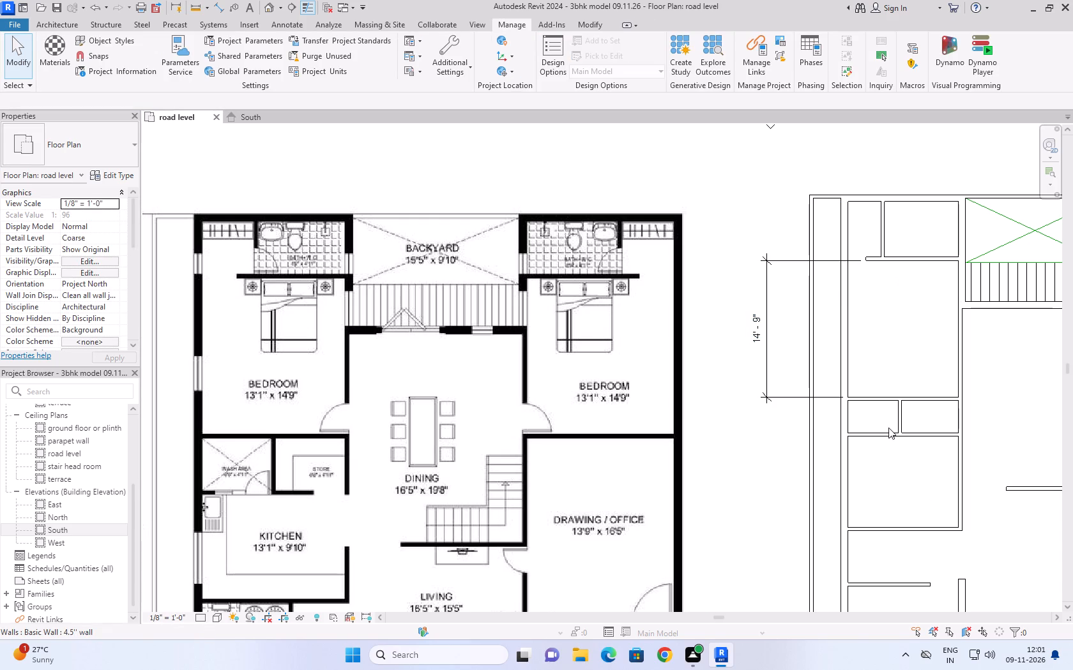
# Check the spacing of the top-left bathroom's partitions, its 9" rear wall and the bedroom's lower wall.
pyautogui.scroll(-3, 920, 418)
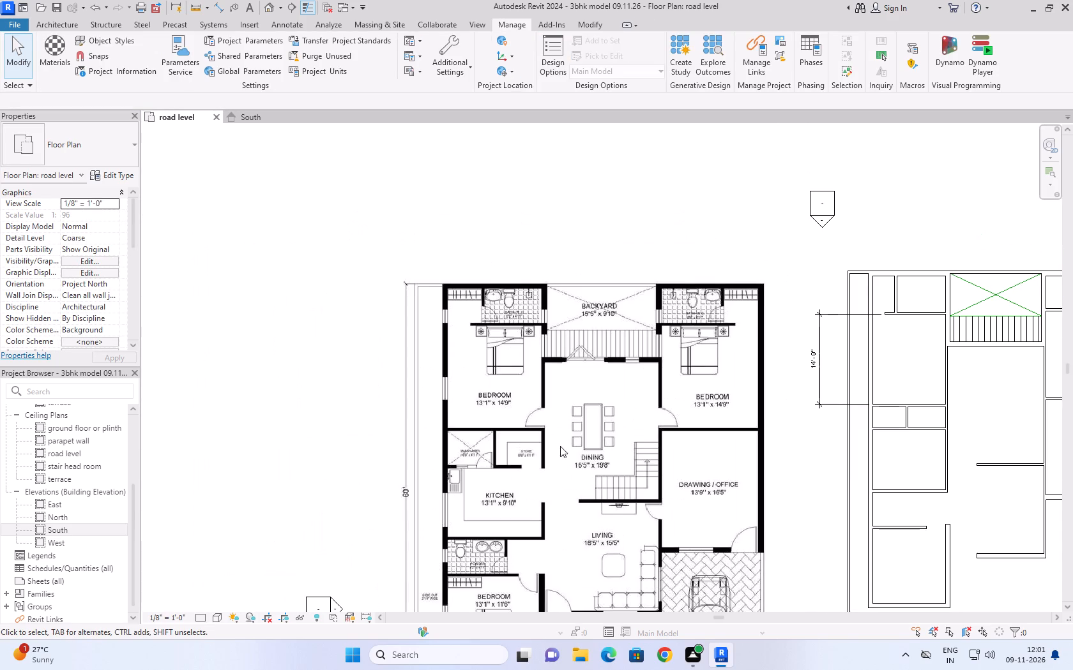
pyautogui.scroll(7, 915, 312)
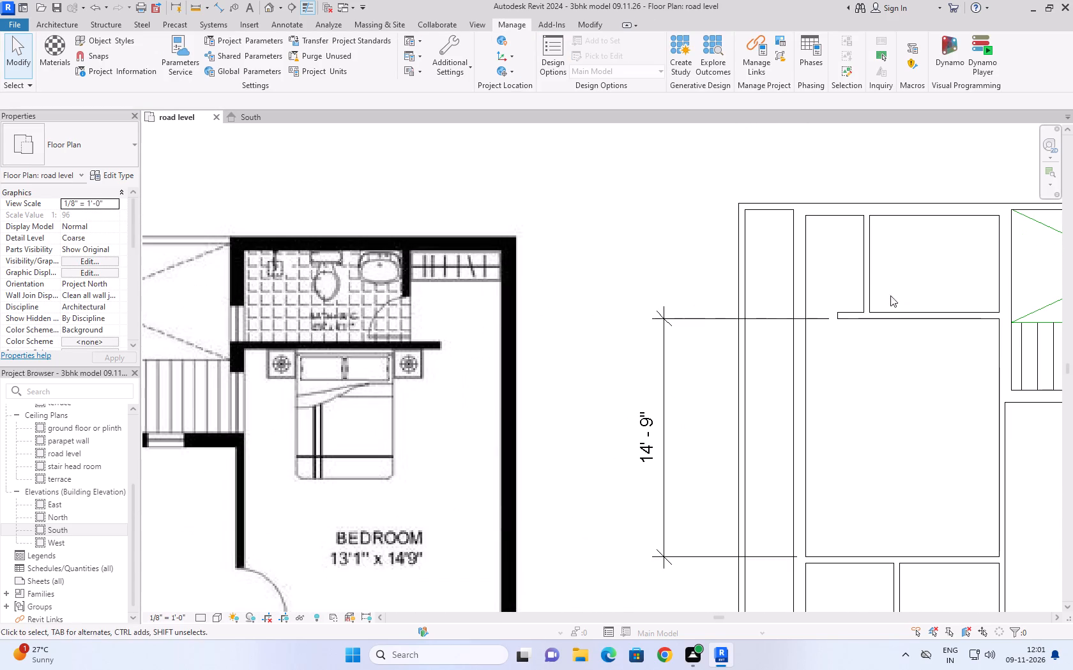
pyautogui.click(868, 272)
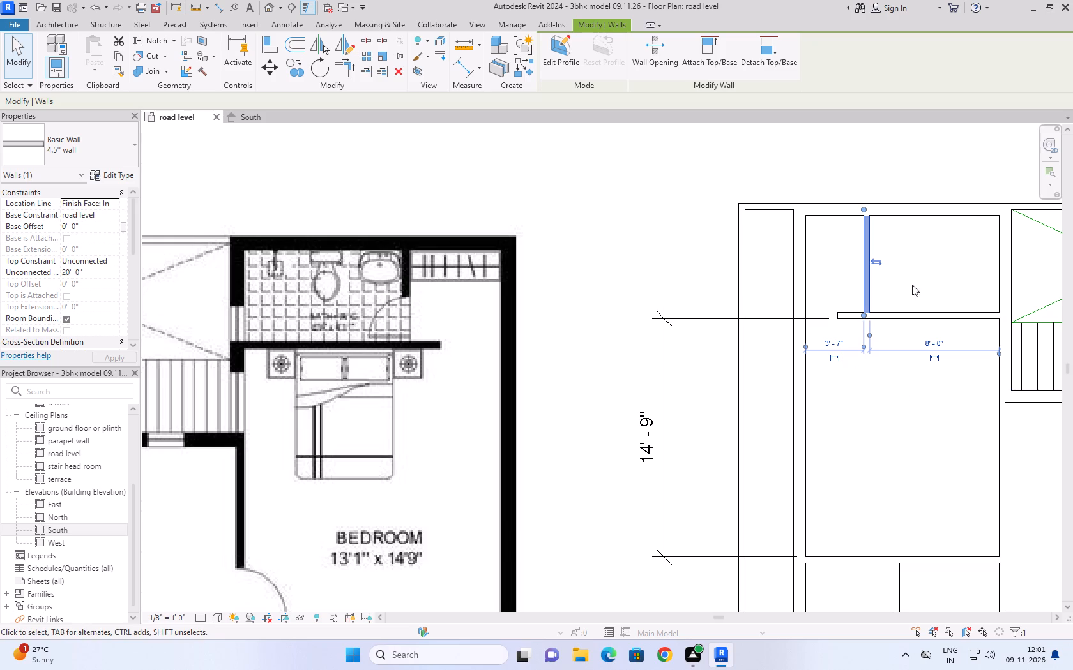
pyautogui.click(971, 204)
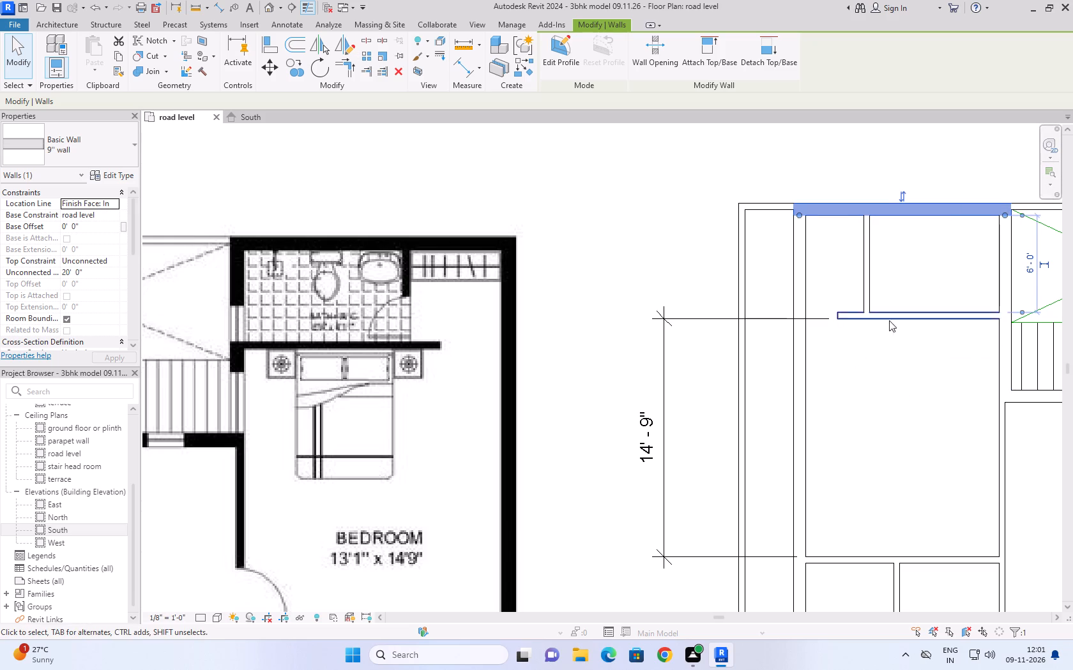
pyautogui.scroll(-5, 883, 332)
pyautogui.scroll(4, 895, 475)
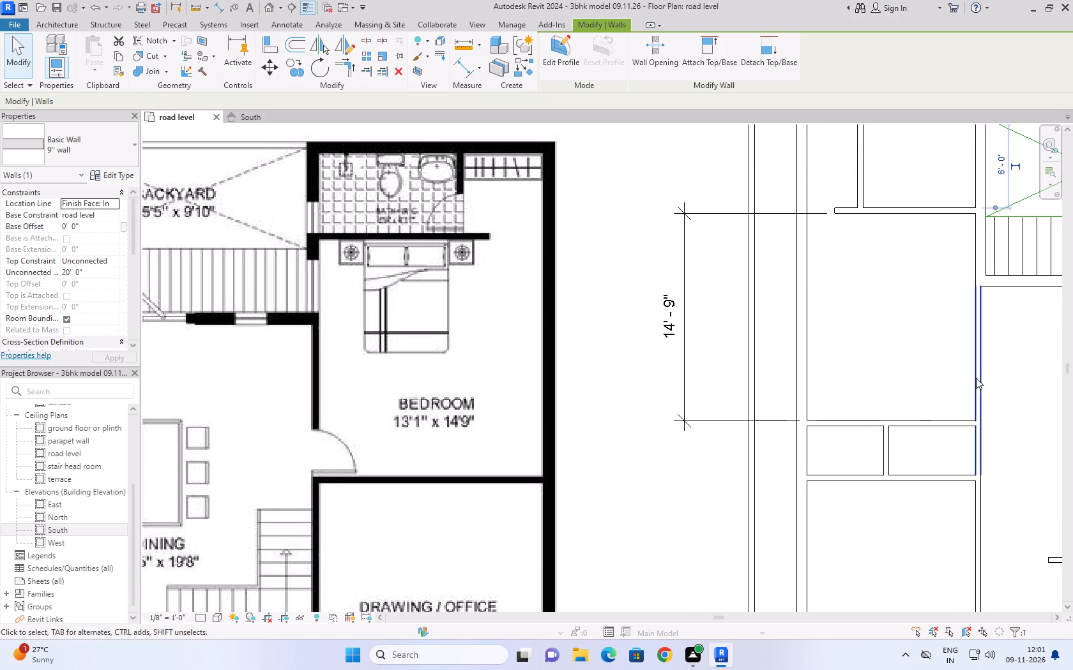
pyautogui.click(825, 418)
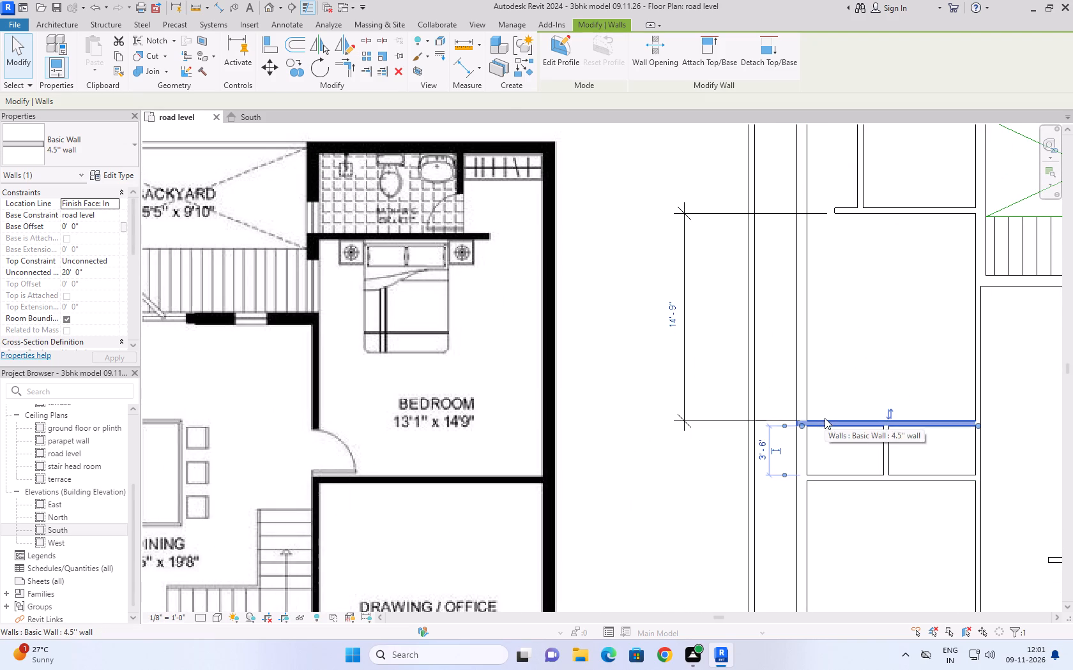
pyautogui.click(872, 210)
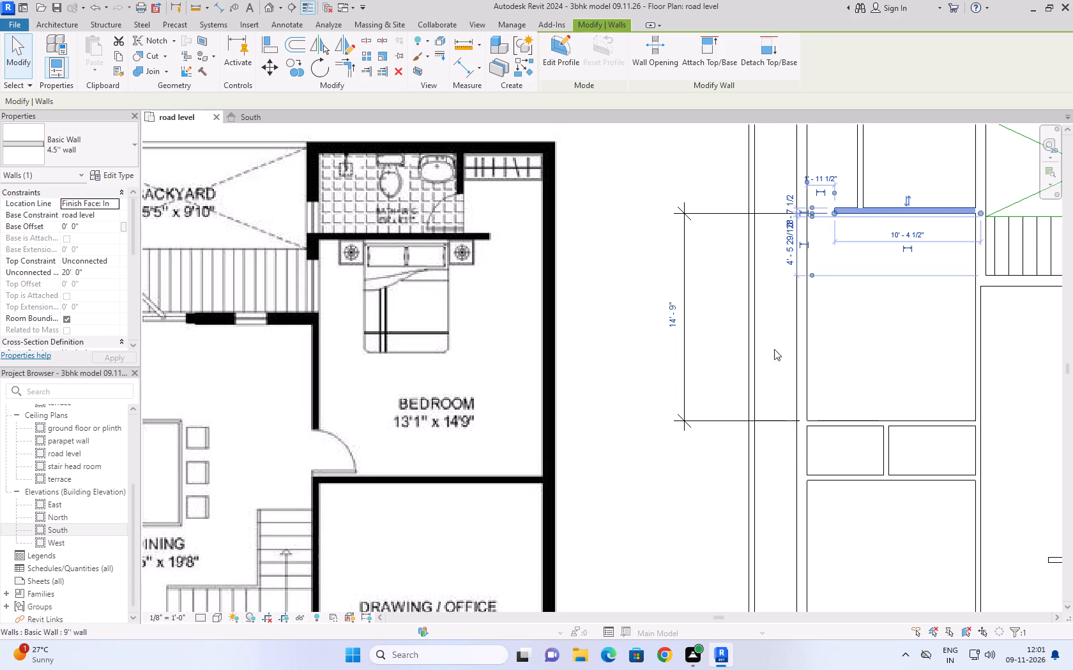
pyautogui.click(611, 261)
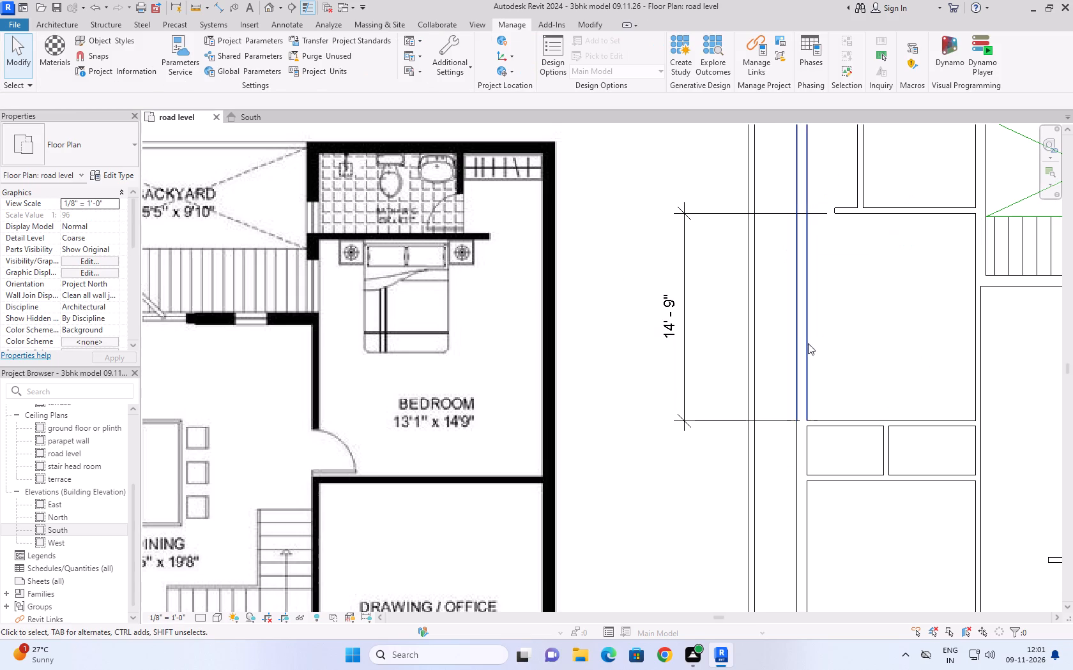
# Inspect the bedroom's side and dining-side walls and the walls around the wash area and store.
pyautogui.click(802, 345)
pyautogui.scroll(-5, 842, 383)
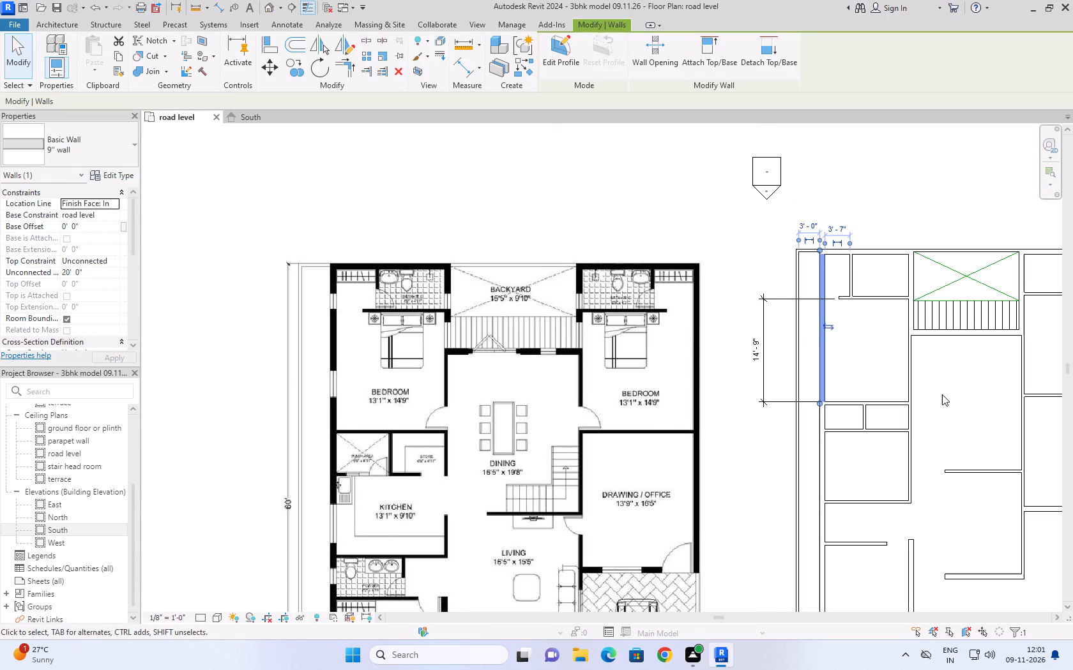
pyautogui.click(942, 394)
pyautogui.click(911, 382)
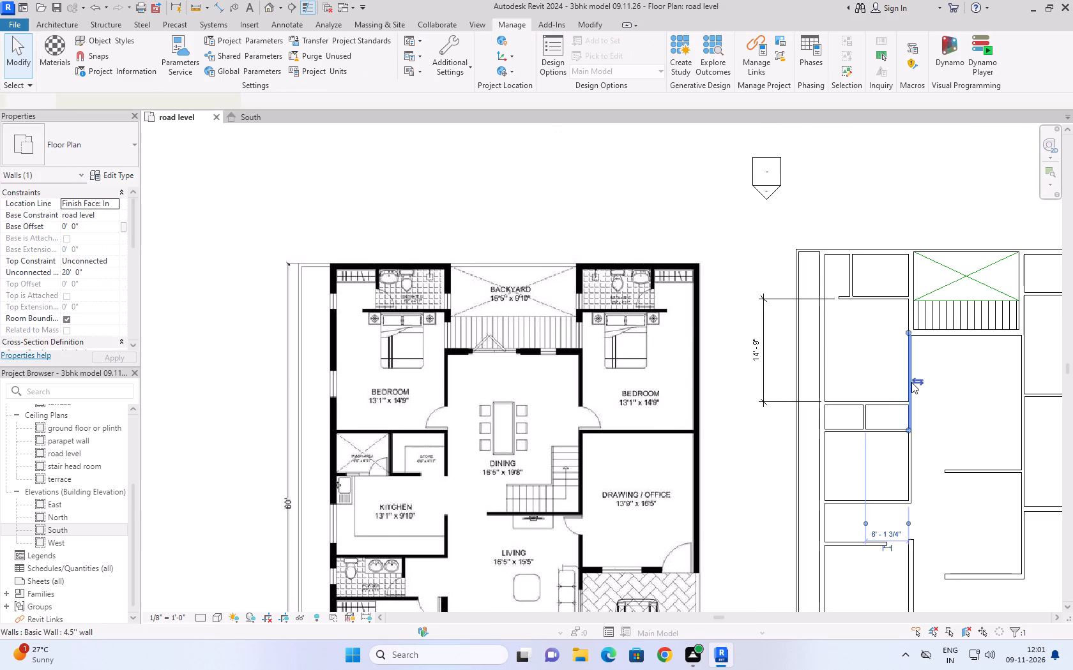
pyautogui.click(866, 404)
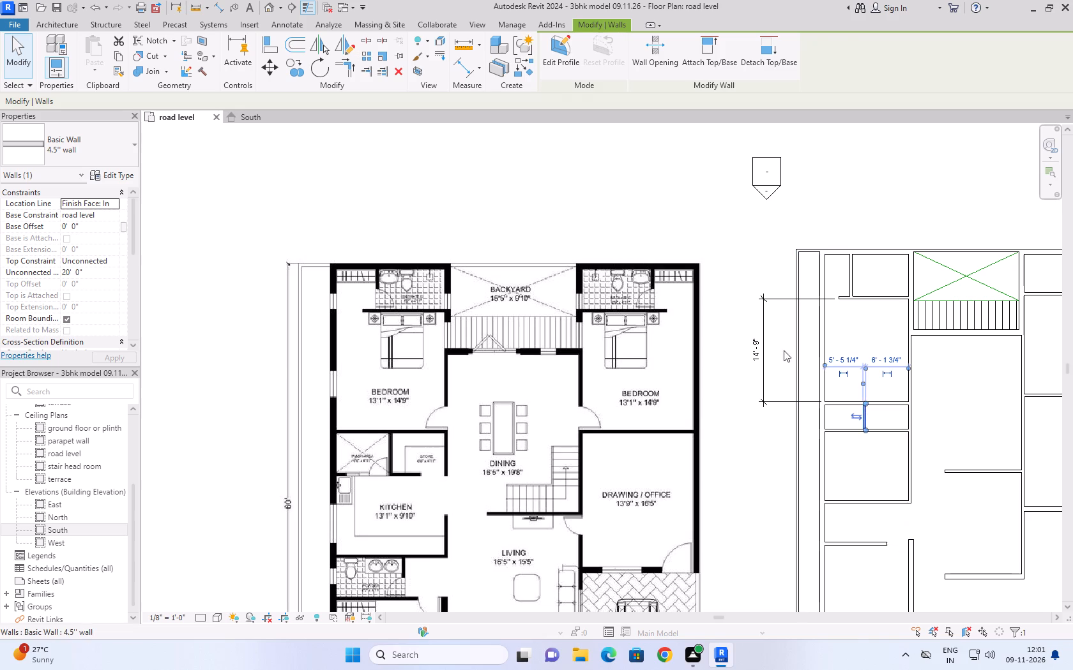
pyautogui.click(779, 344)
pyautogui.click(846, 401)
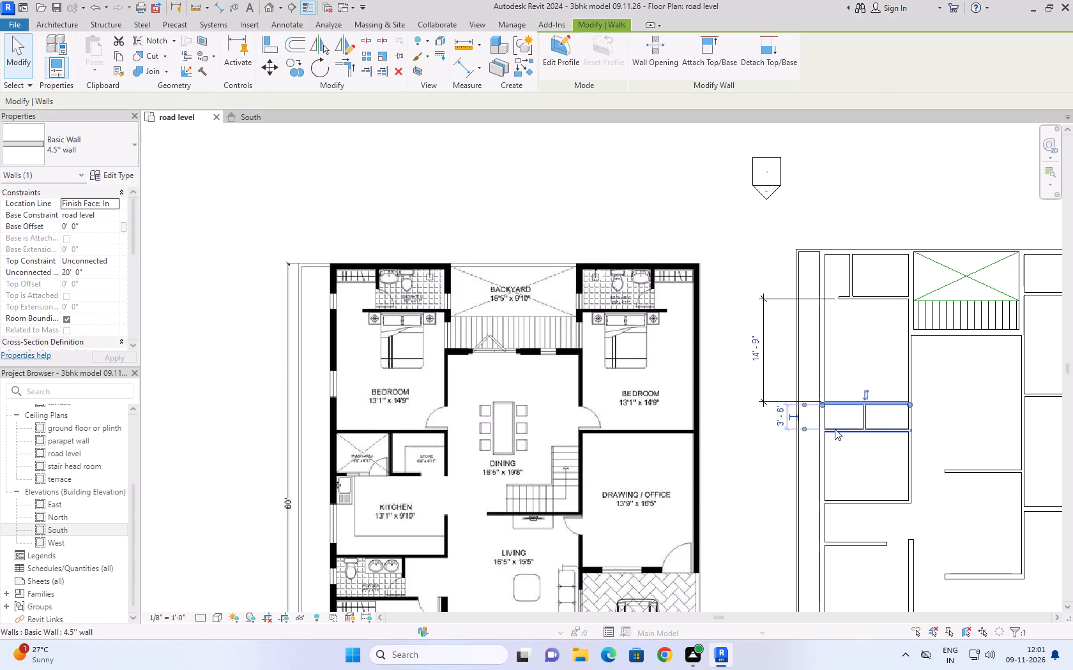
pyautogui.click(855, 431)
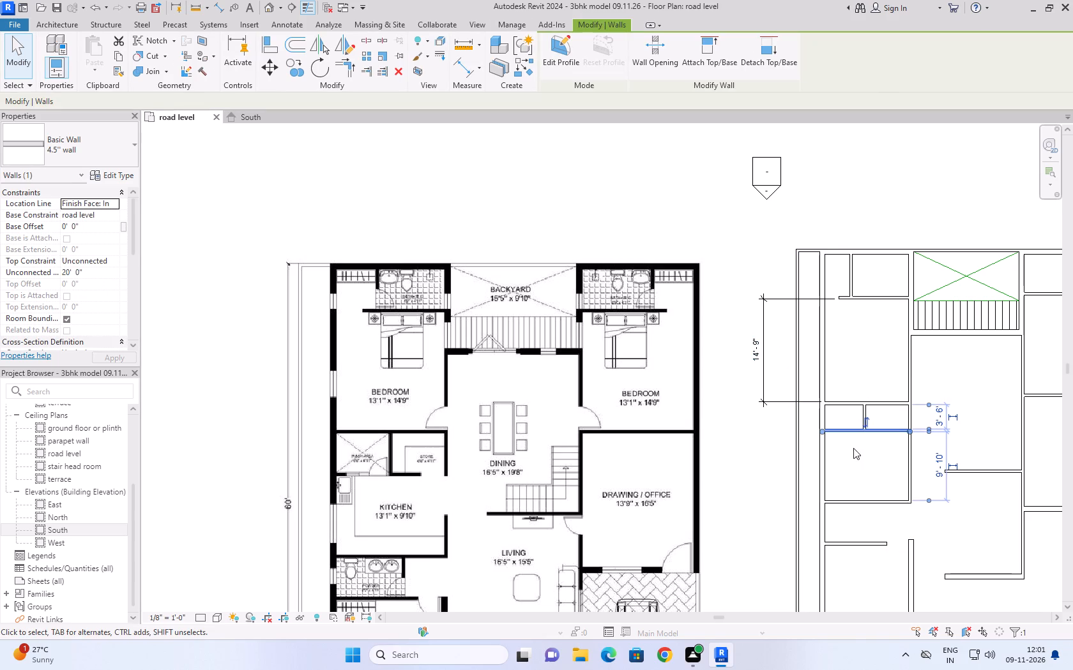
# Move the 4.5" wall between the kitchen and the wash area and store by setting the kitchen depth to 9'.
pyautogui.scroll(-4, 837, 476)
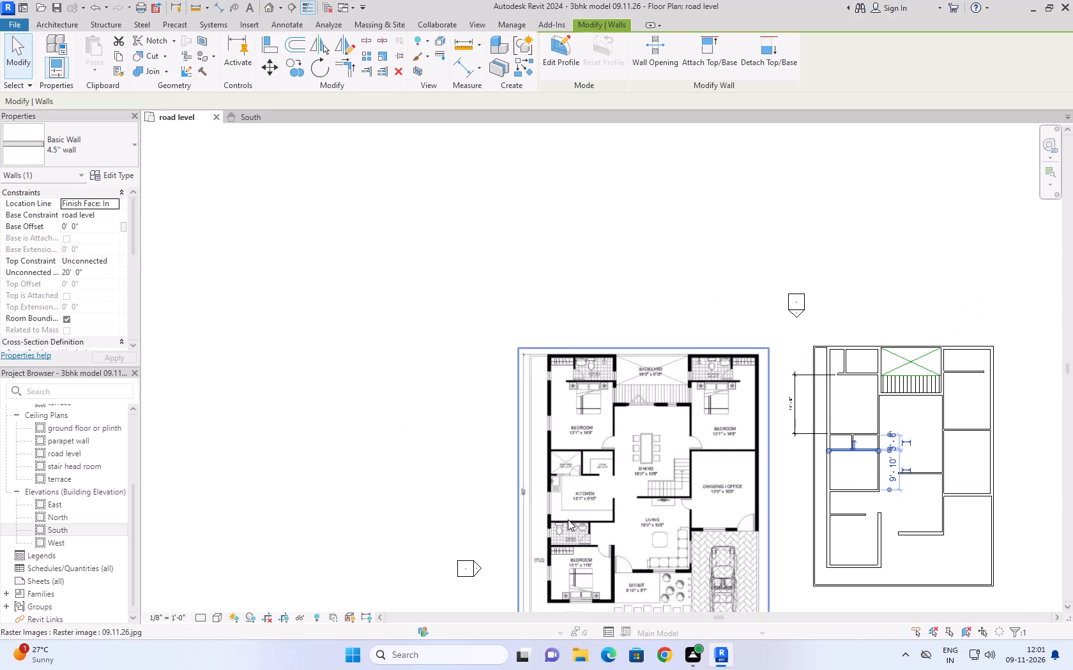
pyautogui.scroll(4, 568, 519)
pyautogui.moveTo(618, 491); pyautogui.dragTo(481, 383, button='middle')
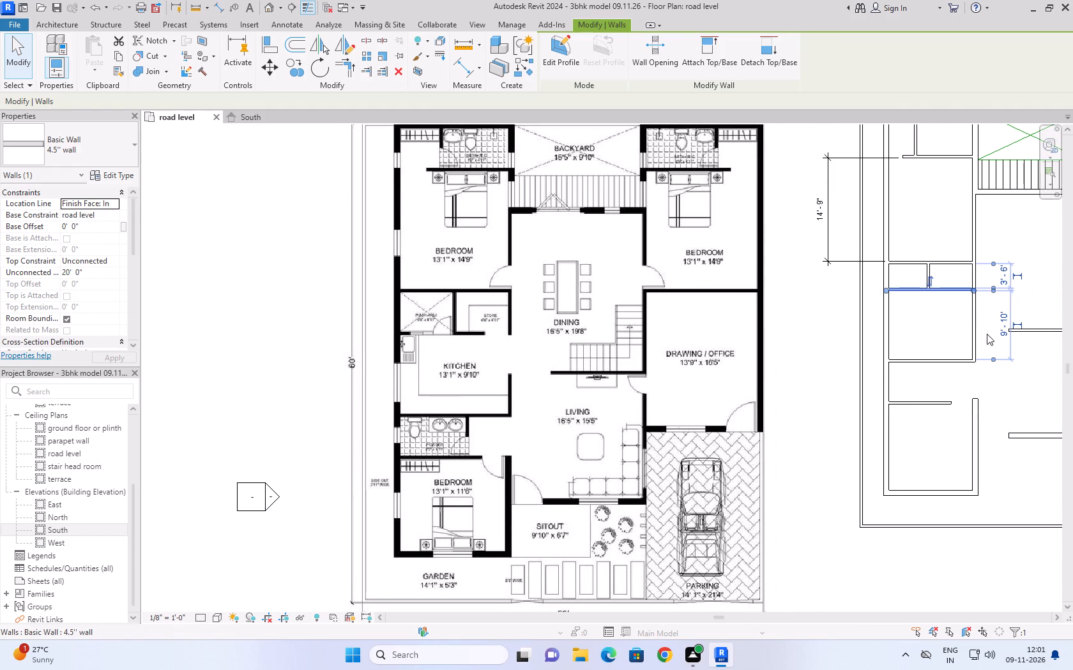
pyautogui.click(1001, 325)
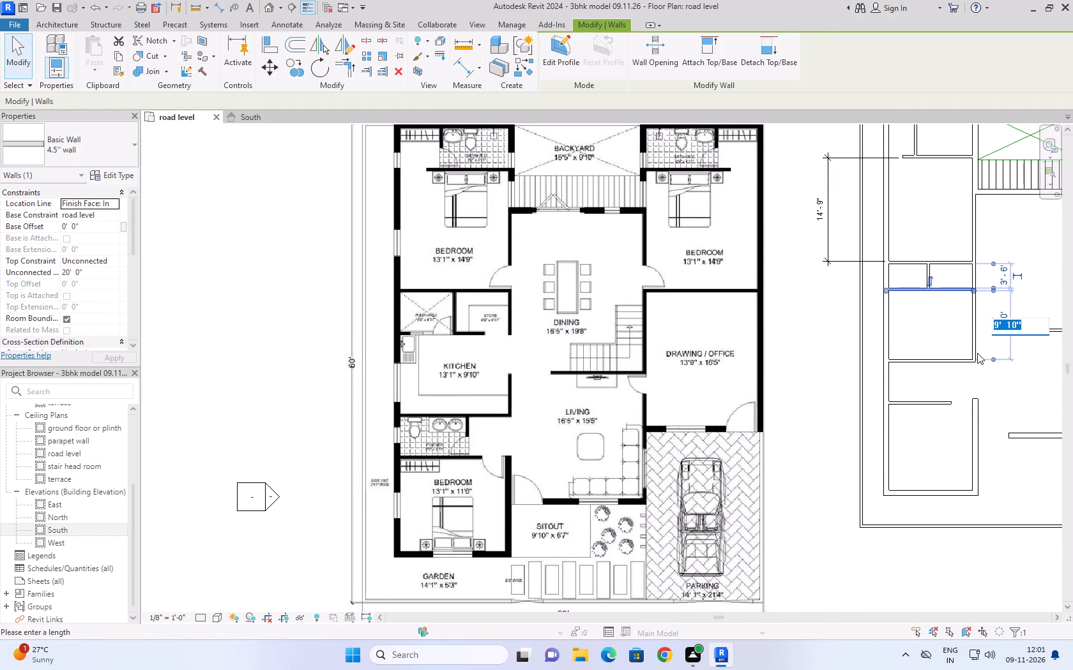
pyautogui.write("9'")
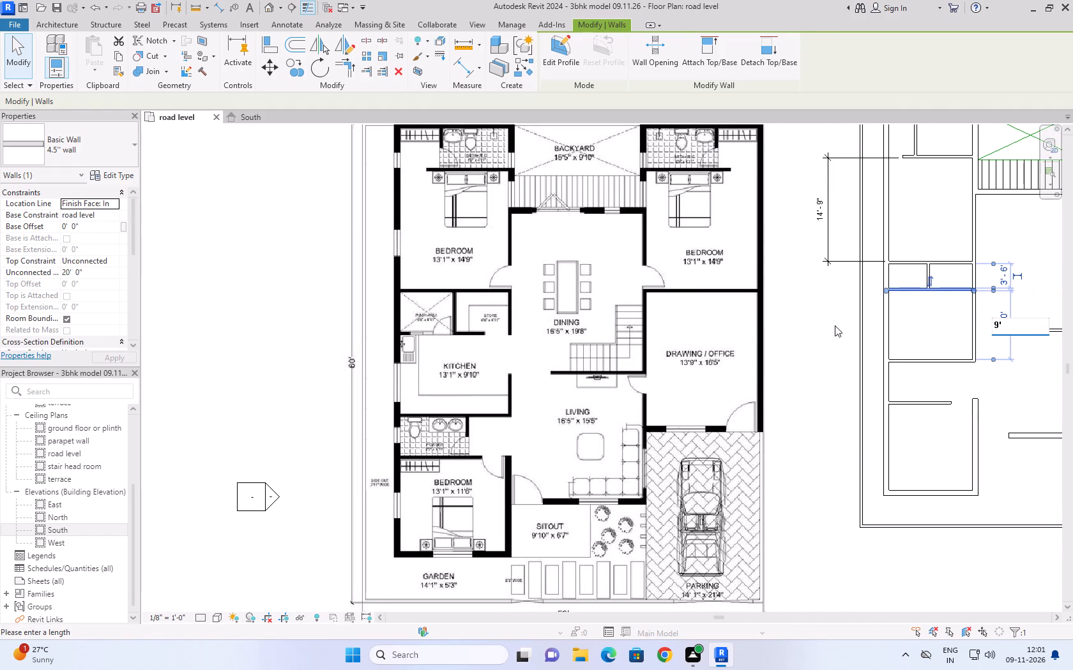
pyautogui.click(827, 319)
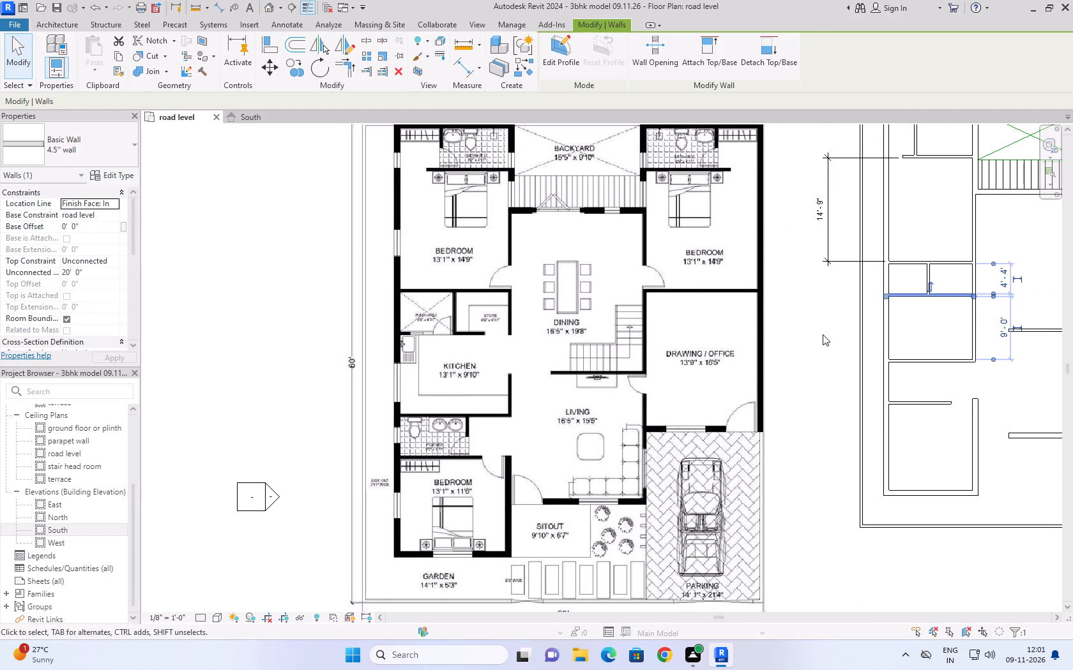
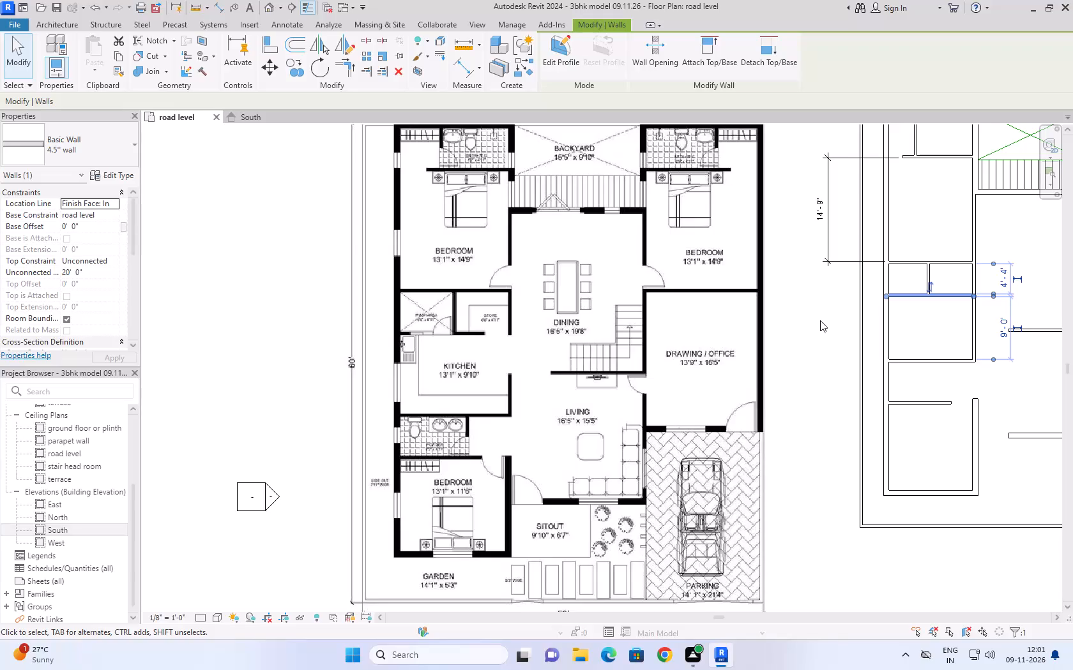
# Make the wash area and store's depth dimension permanent and set it to 5' by moving the 4.5" wall above the kitchen.
pyautogui.click(820, 320)
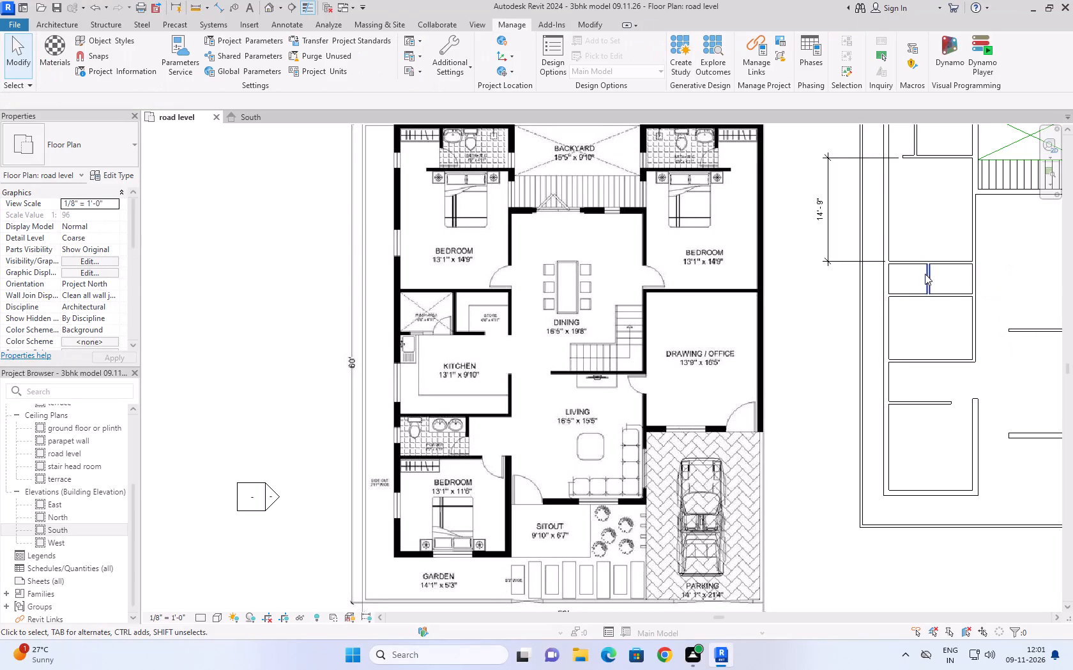
pyautogui.click(972, 278)
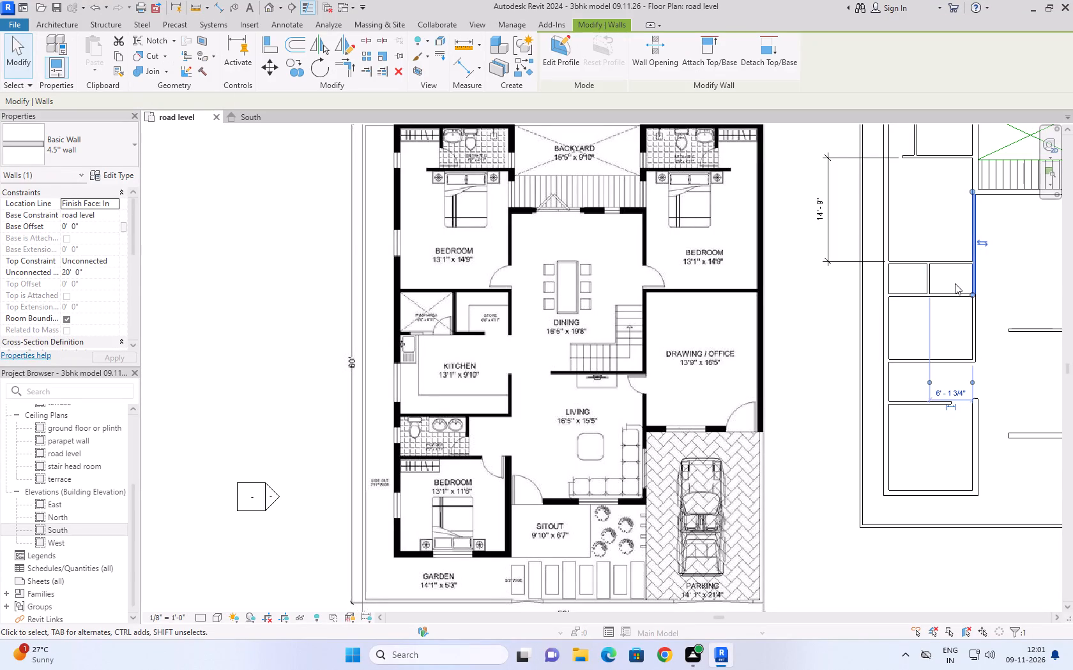
pyautogui.click(819, 322)
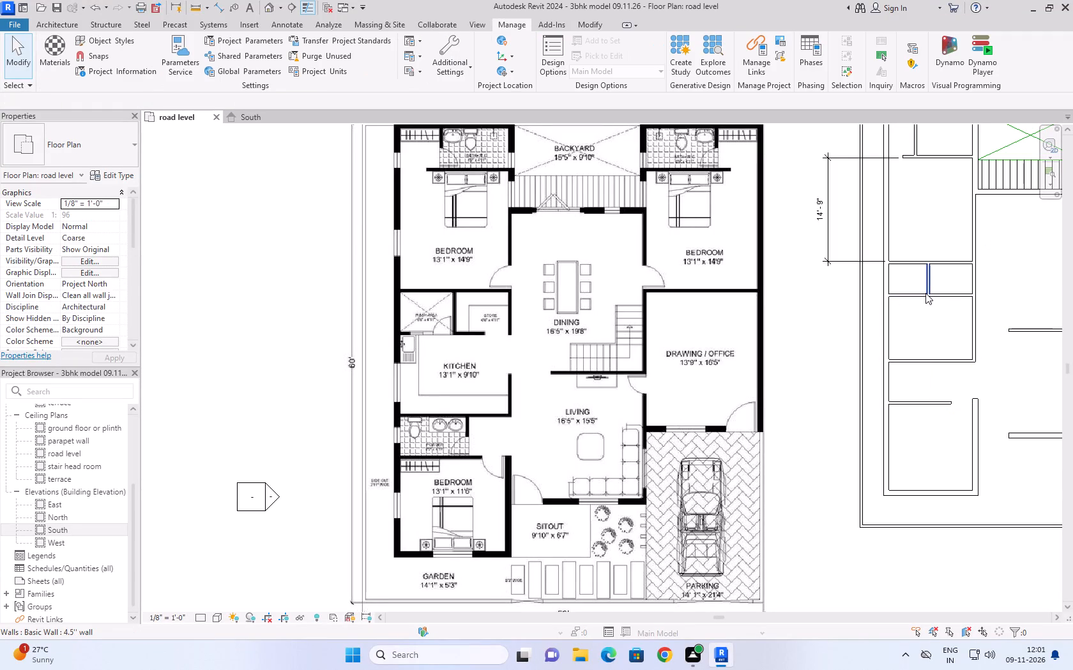
pyautogui.click(917, 295)
pyautogui.click(1008, 274)
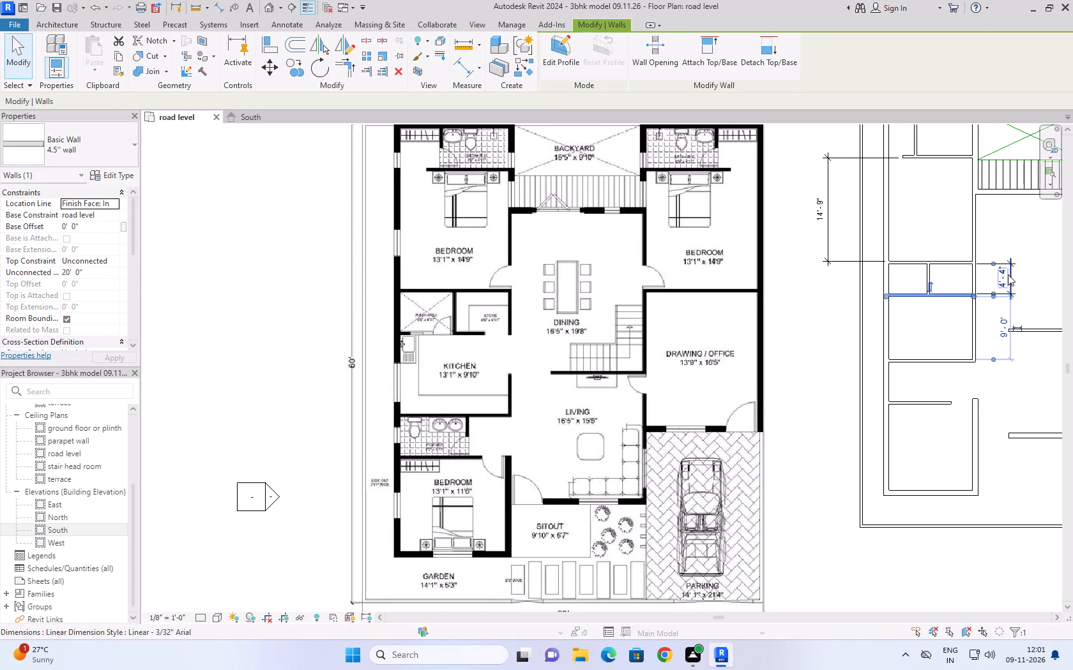
pyautogui.click(1004, 279)
pyautogui.write("5'")
pyautogui.click(821, 332)
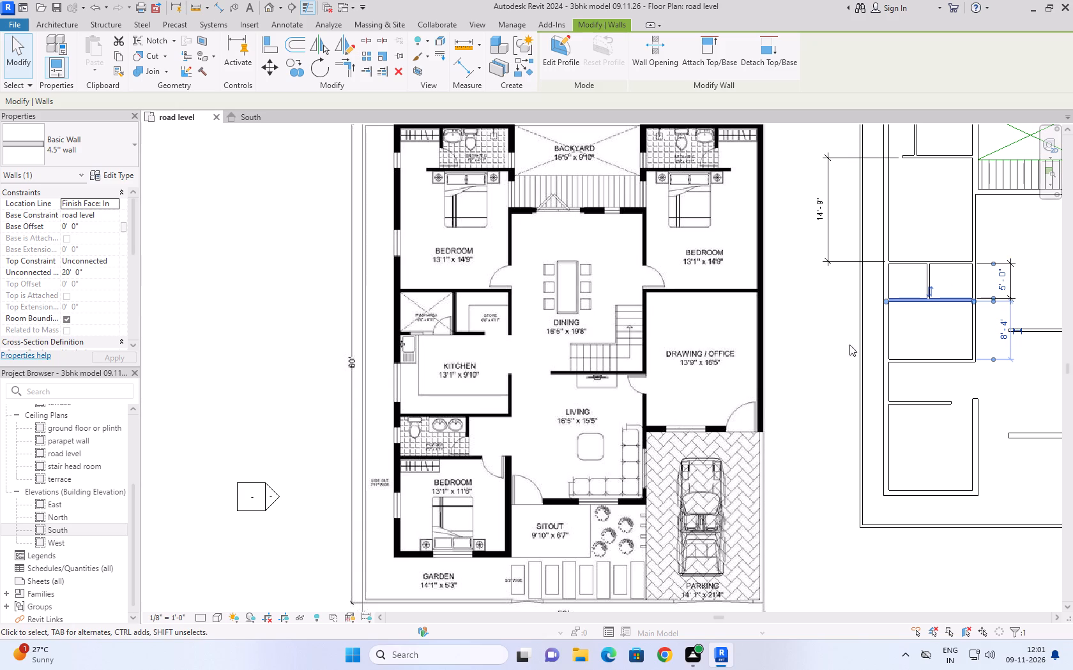
# Set the kitchen depth to 9'10" by moving the 4.5" wall on its lower side.
pyautogui.click(941, 324)
pyautogui.click(939, 357)
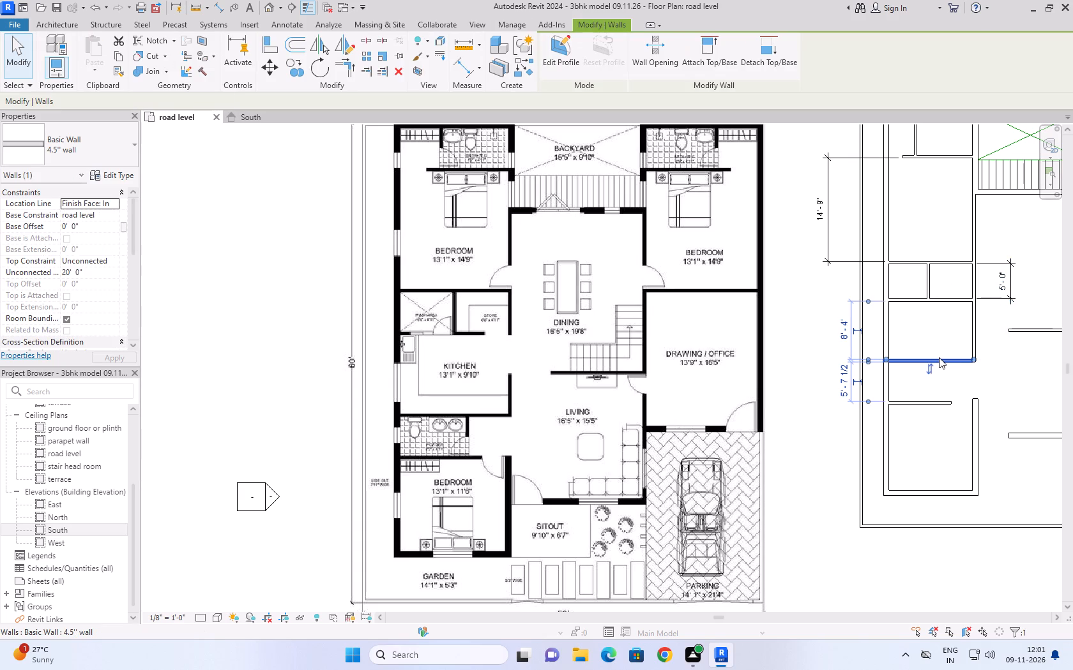
pyautogui.click(842, 331)
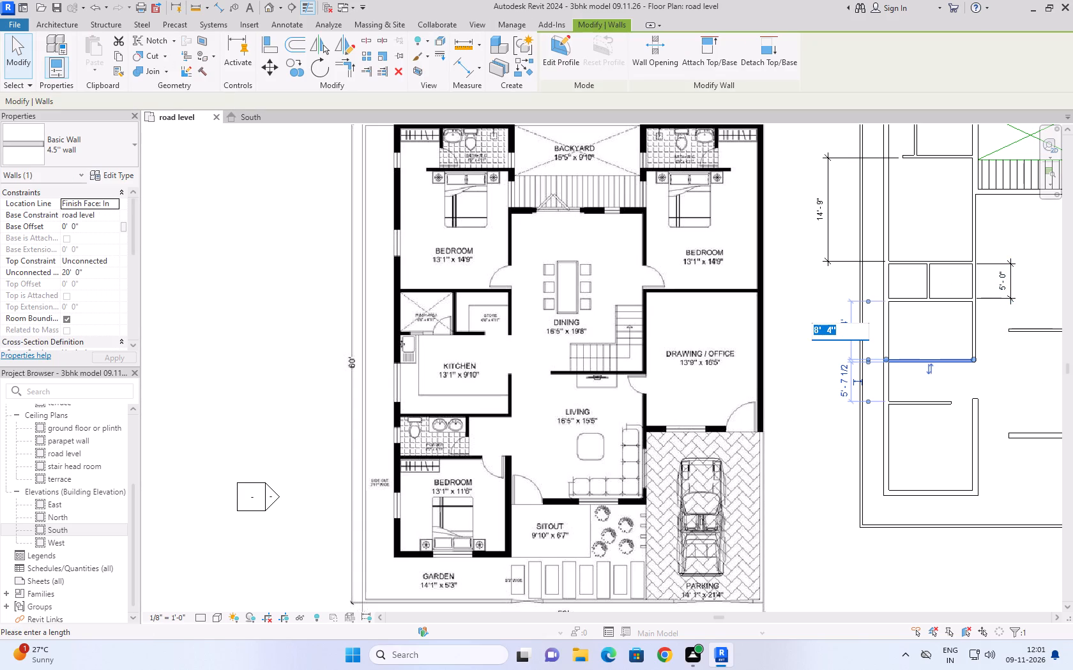
pyautogui.press('9')
pyautogui.write("'10")
pyautogui.write("''")
pyautogui.press('Return')
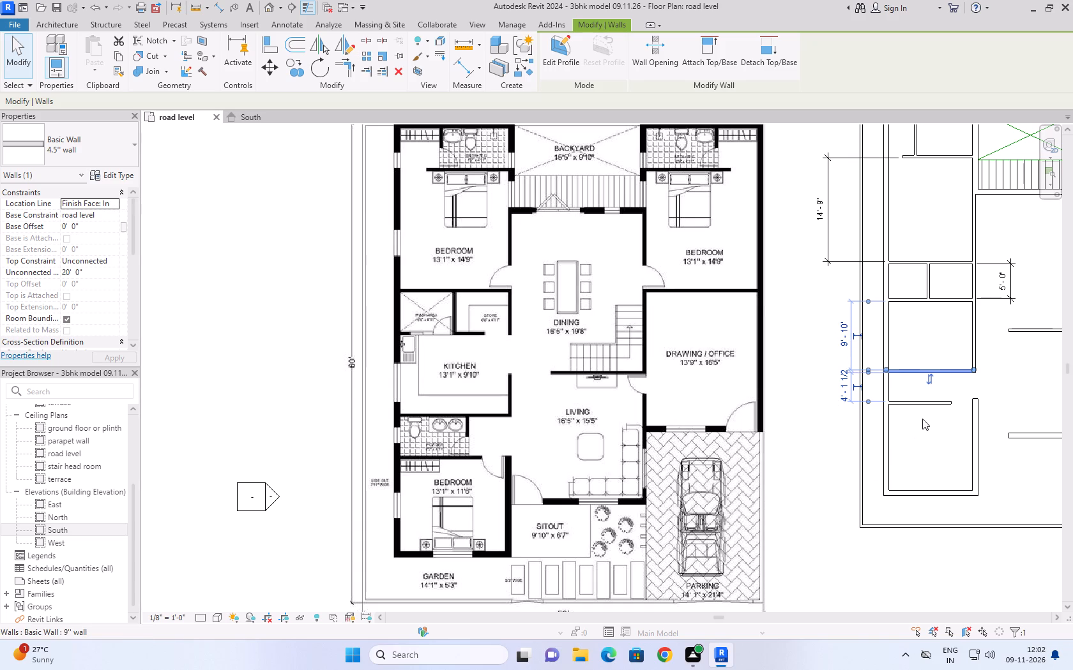
pyautogui.click(809, 385)
# Move the short 4.5" partition between the powder room and the front bedroom to 6' from the kitchen's lower wall.
pyautogui.click(887, 389)
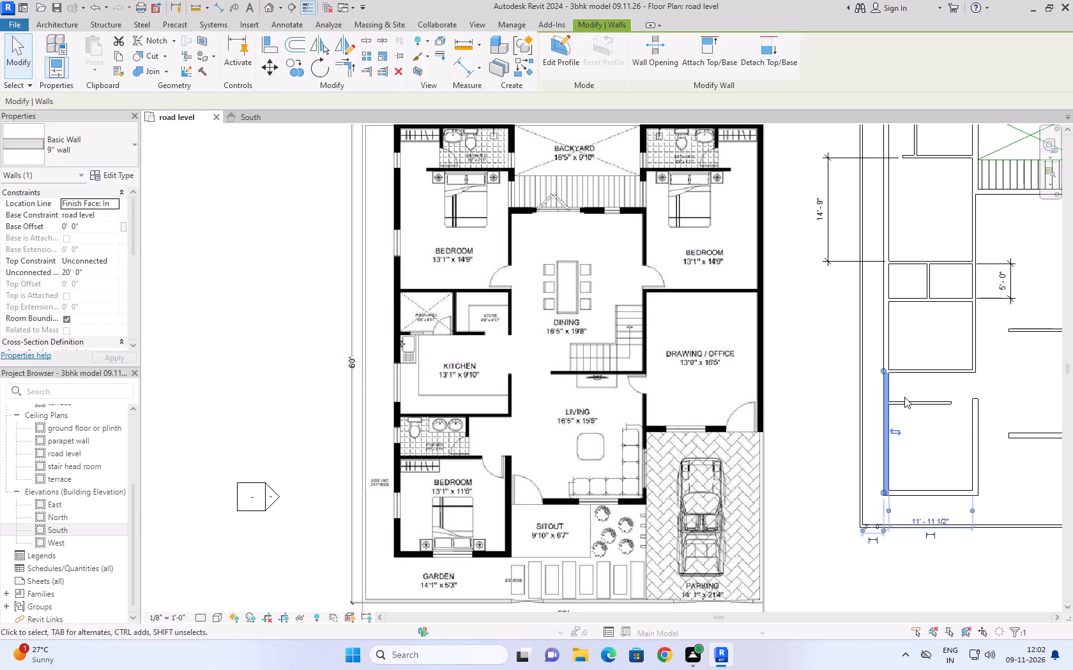
pyautogui.click(915, 403)
pyautogui.scroll(3, 970, 389)
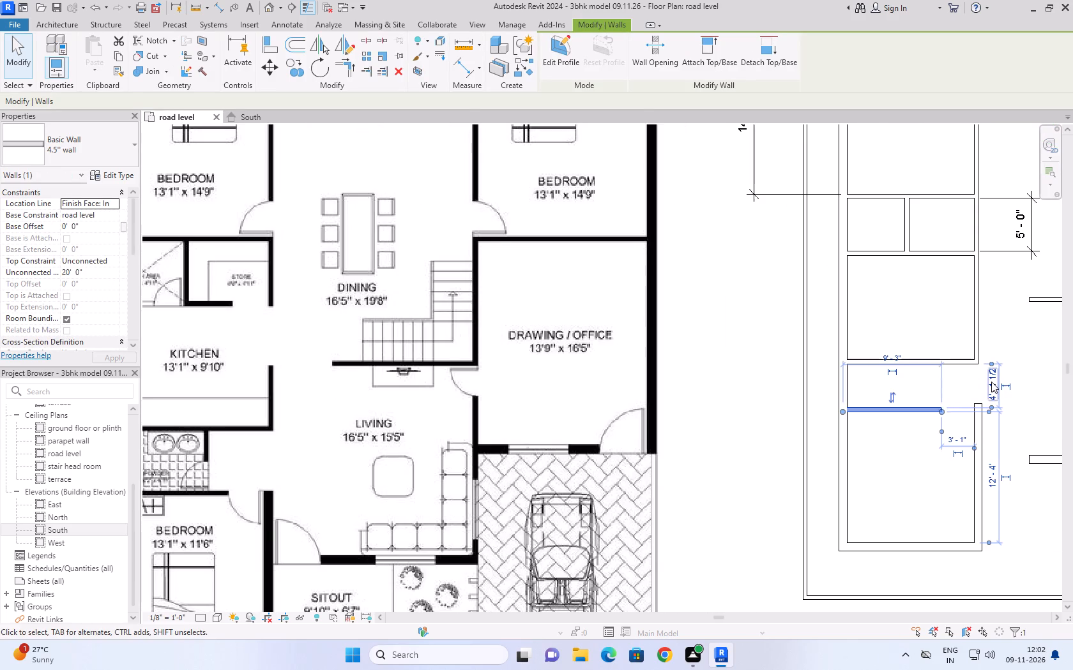
pyautogui.click(991, 382)
pyautogui.write("5'")
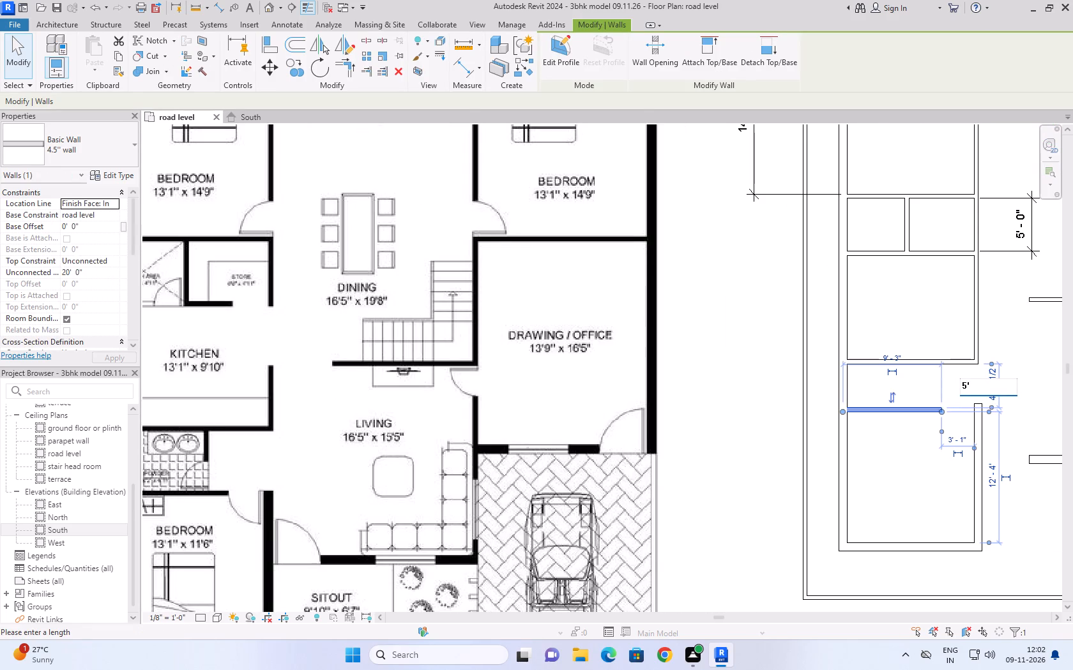
pyautogui.press('BackSpace')
pyautogui.press('BackSpace')
pyautogui.write("6'")
pyautogui.press('Return')
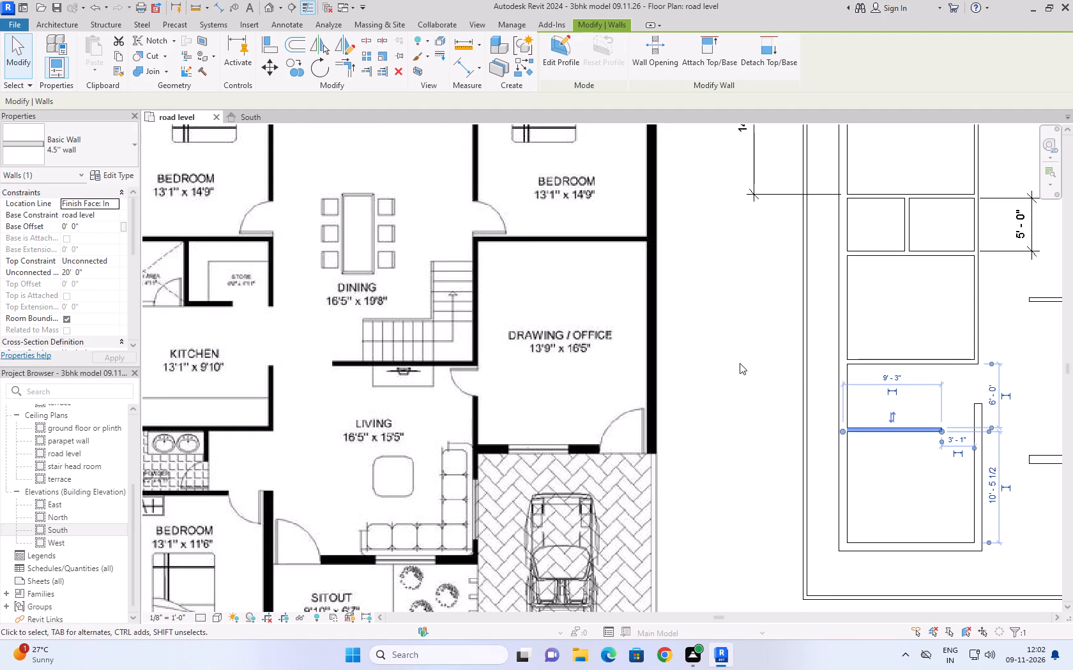
pyautogui.click(740, 363)
# Set the front bedroom's depth to 11'6" by moving its 9" front wall beside the garden.
pyautogui.scroll(-5, 864, 406)
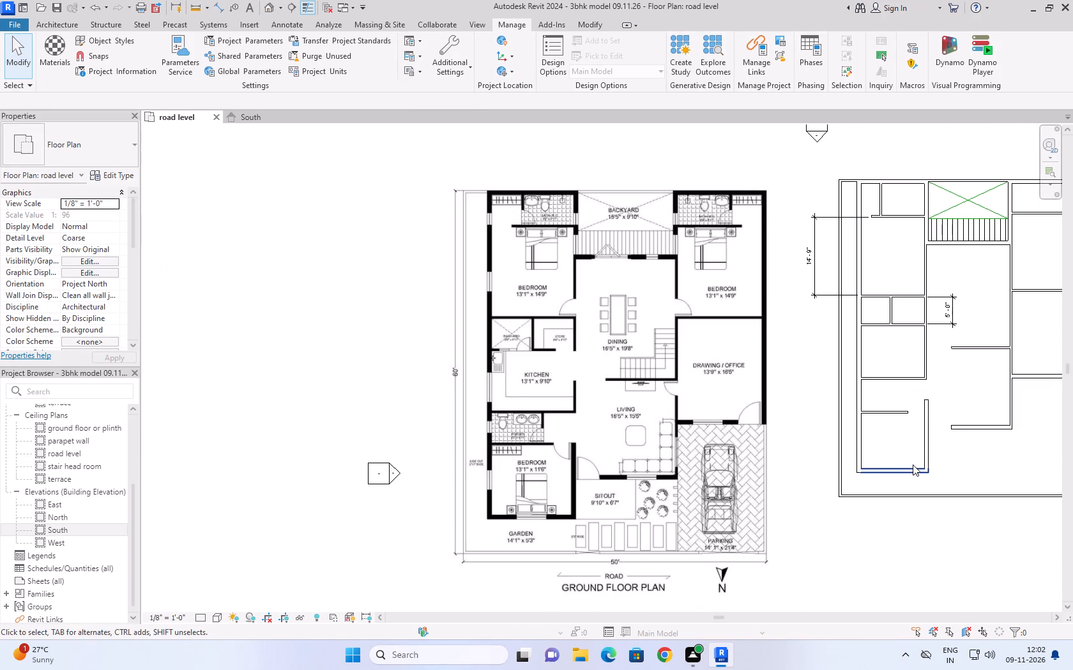
pyautogui.click(858, 450)
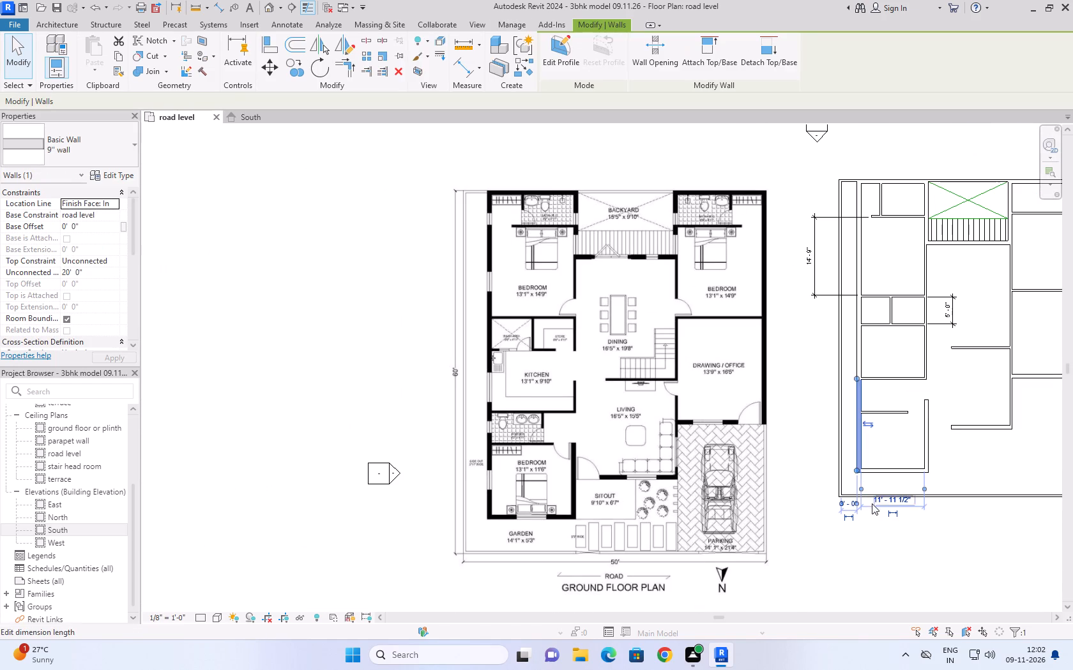
pyautogui.click(899, 465)
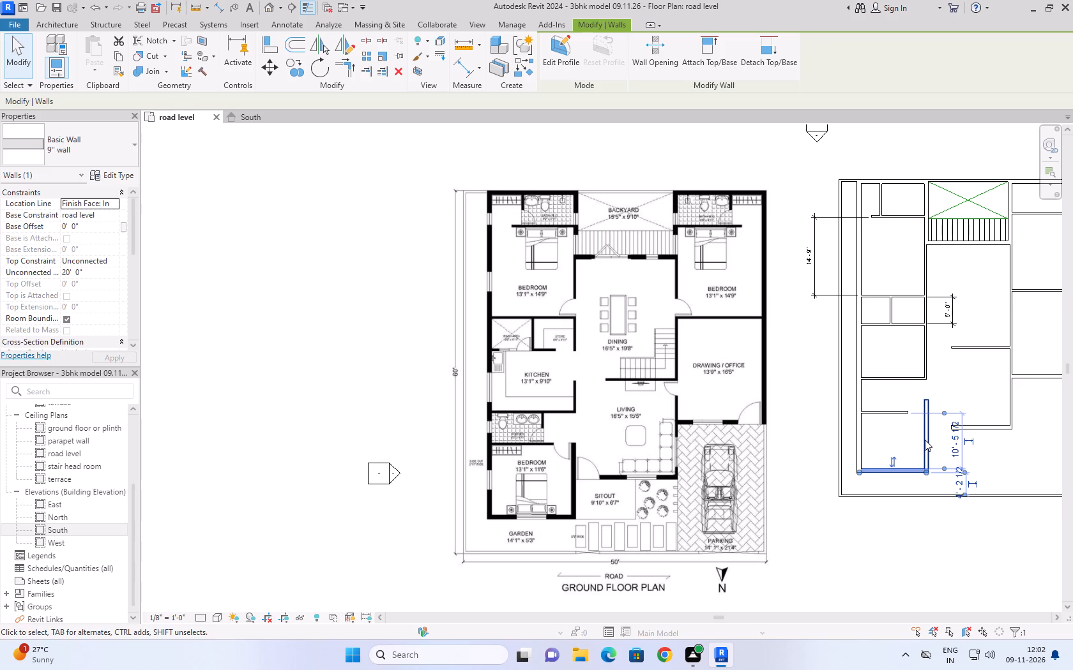
pyautogui.scroll(4, 960, 488)
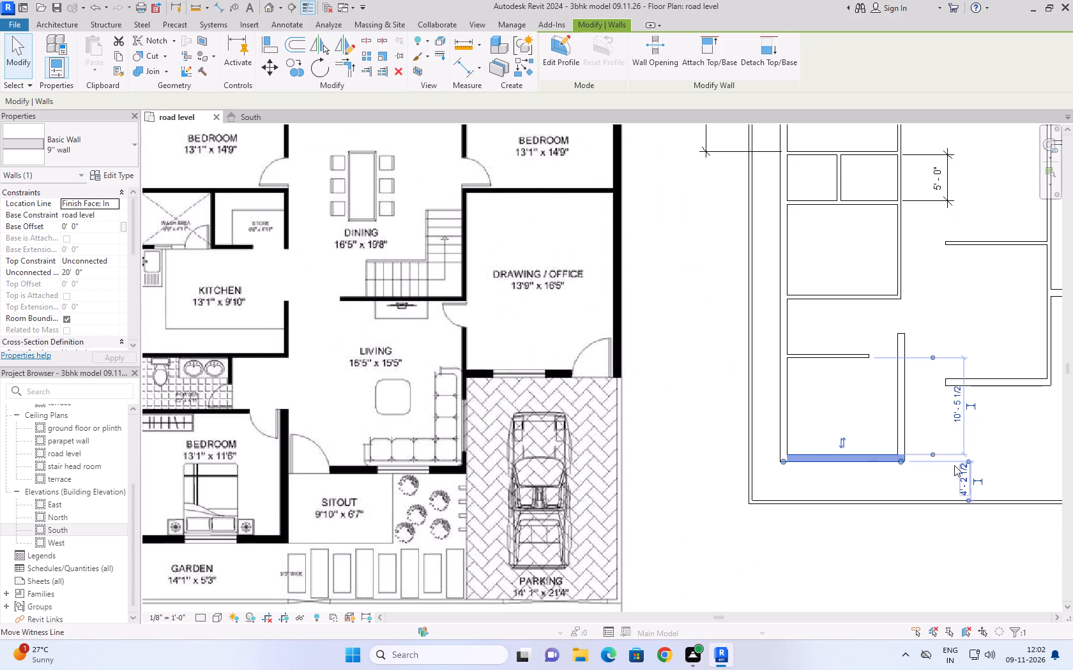
pyautogui.click(959, 415)
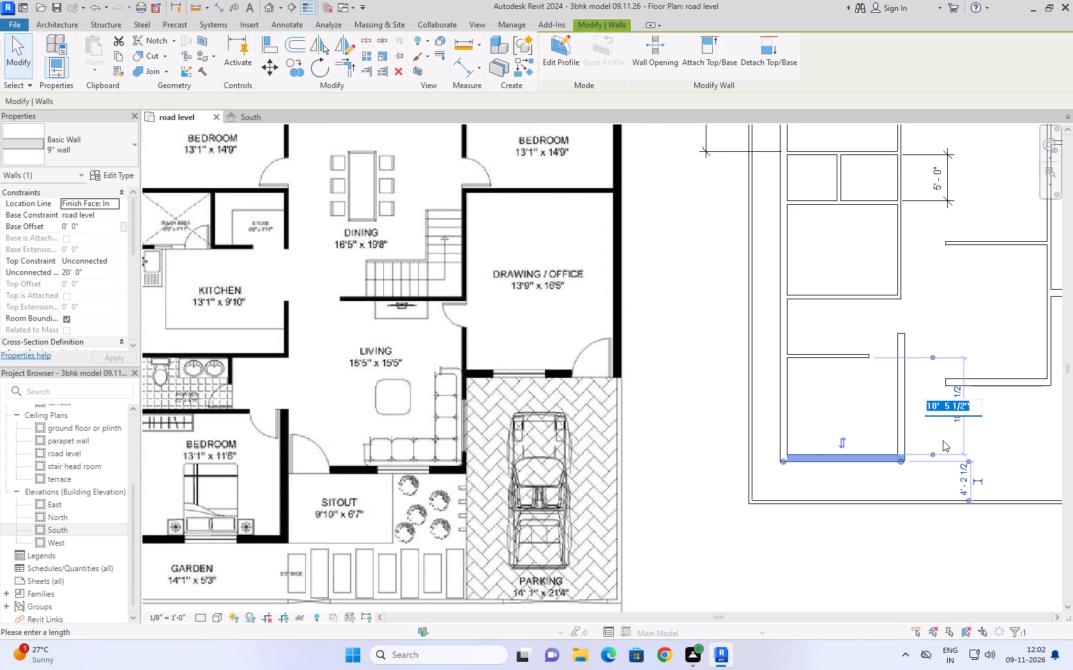
pyautogui.write('11')
pyautogui.write("'6''")
pyautogui.press('Return')
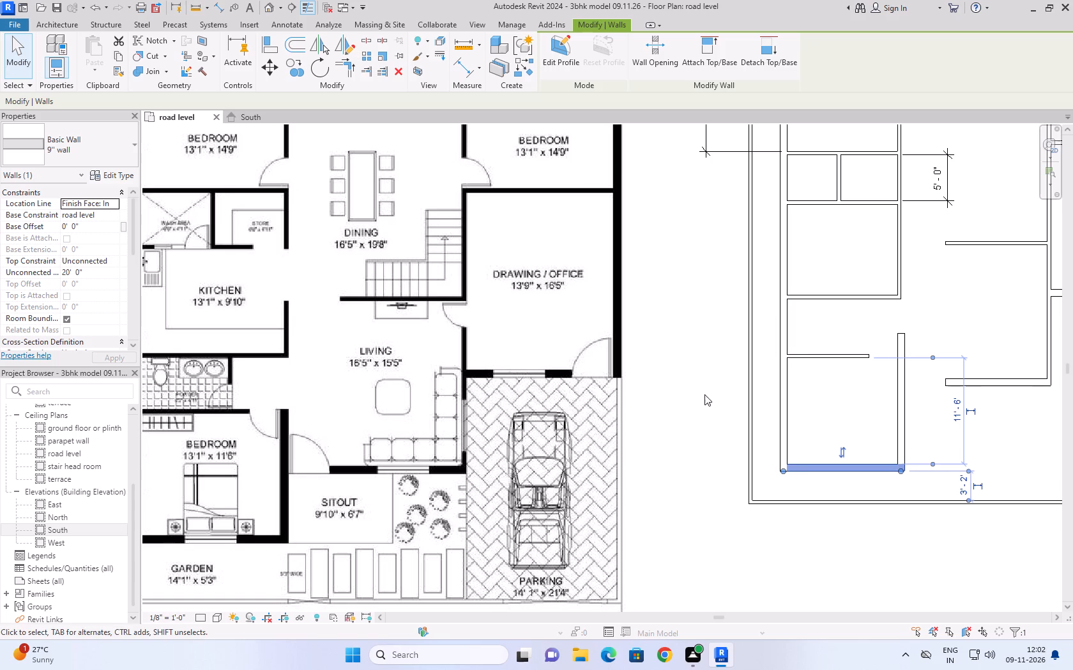
pyautogui.click(697, 383)
# Check the front bedroom's 9" outer side wall for its offset from the compound wall and the room's width.
pyautogui.scroll(-3, 701, 366)
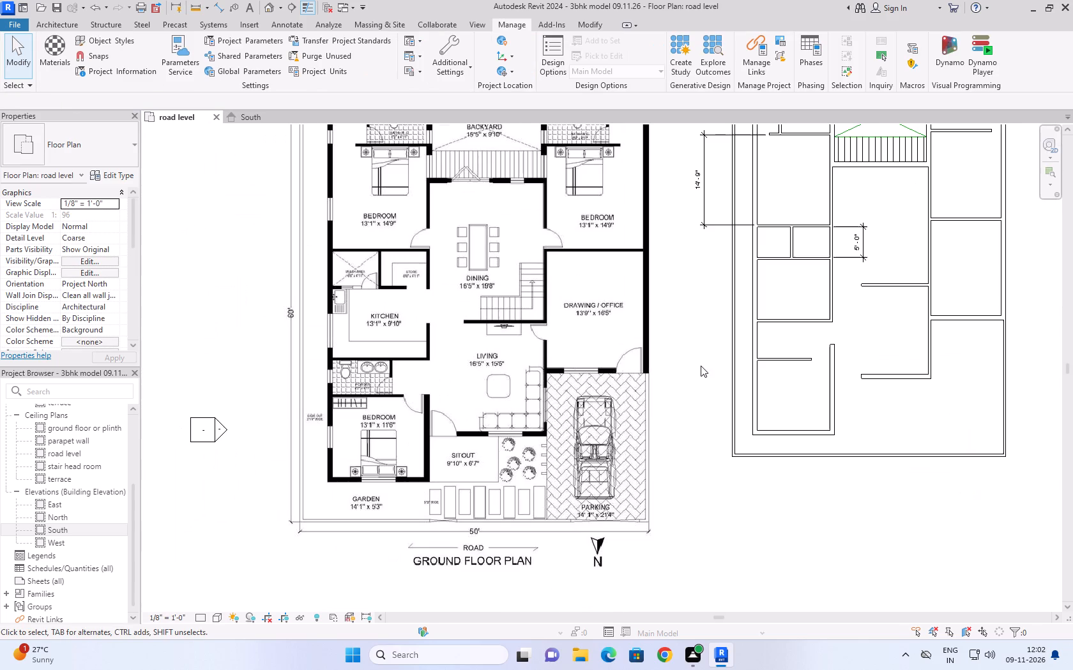
pyautogui.scroll(1, 814, 362)
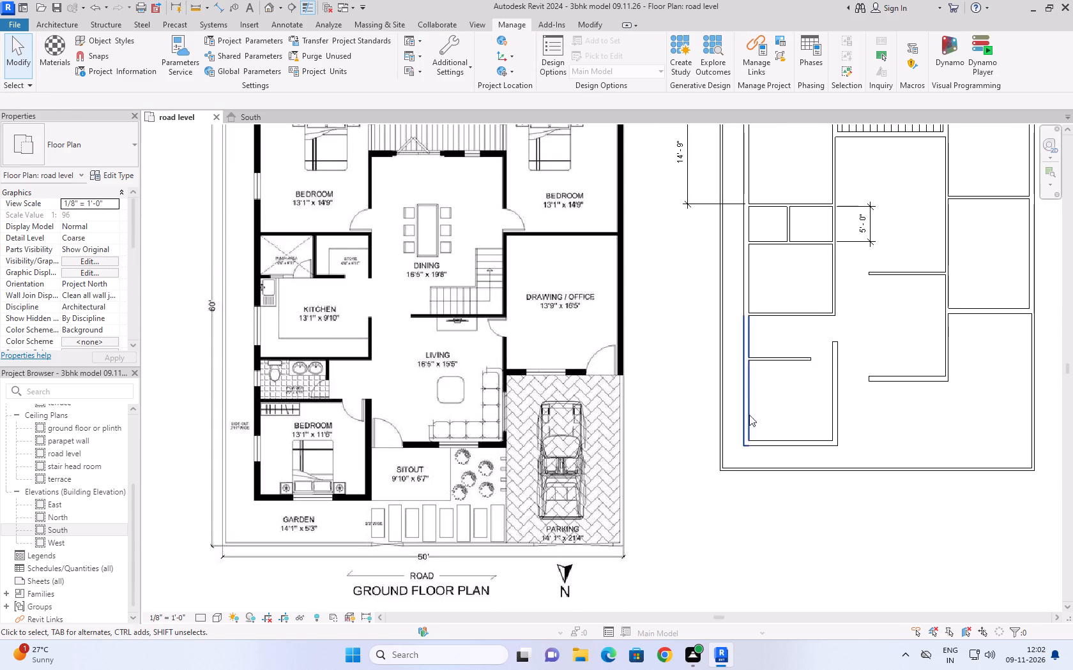
pyautogui.click(746, 417)
pyautogui.scroll(4, 745, 482)
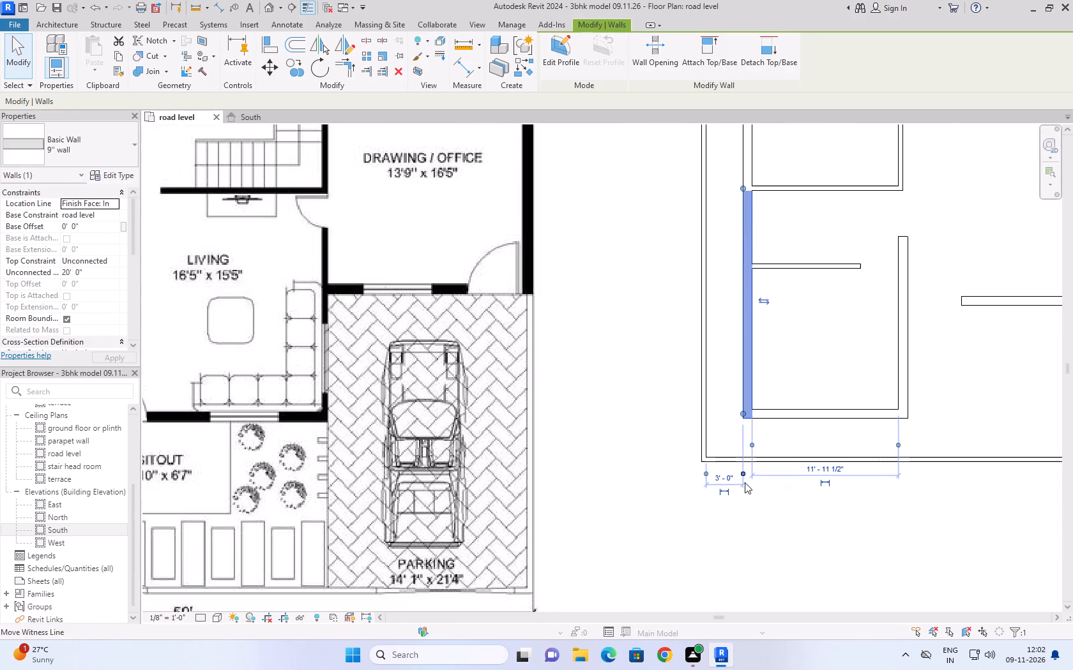
pyautogui.scroll(4, 745, 482)
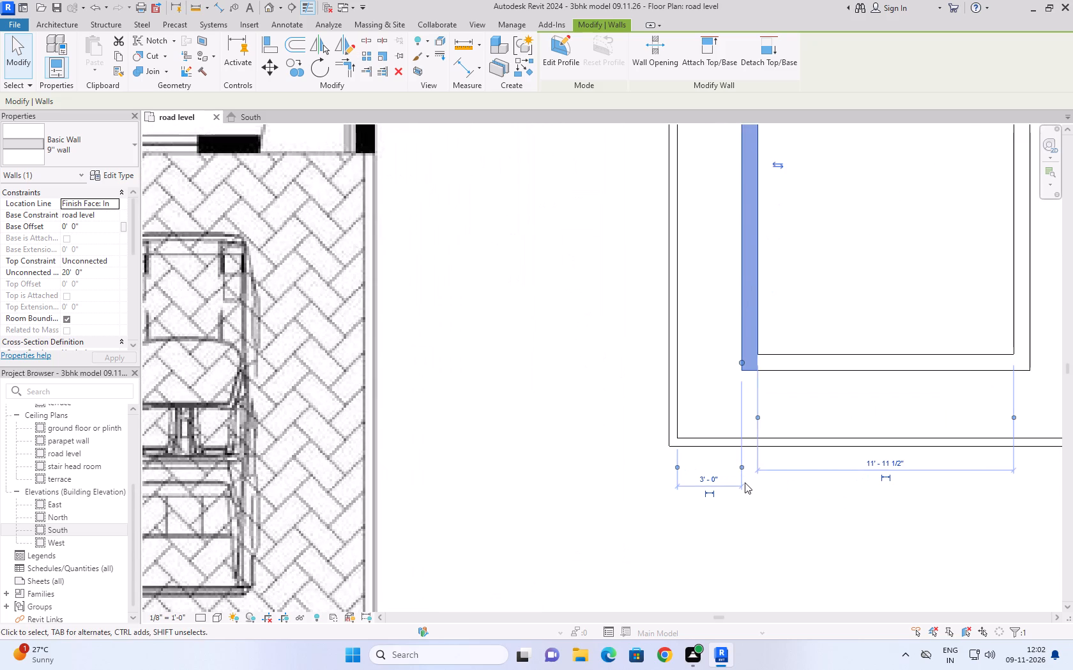
pyautogui.scroll(-9, 754, 502)
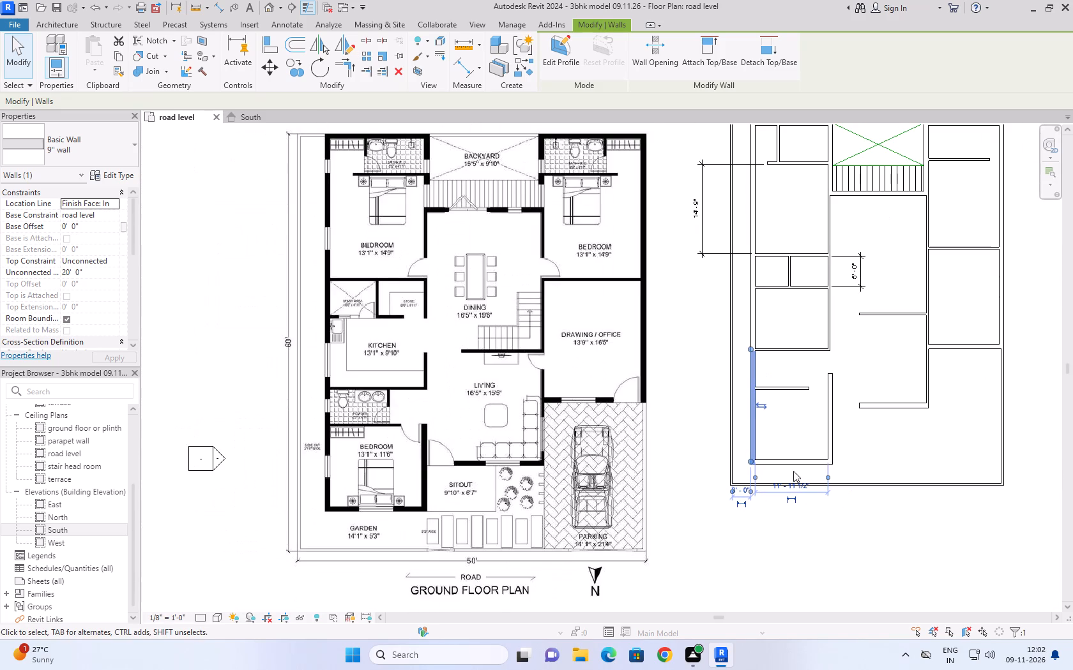
pyautogui.scroll(2, 821, 425)
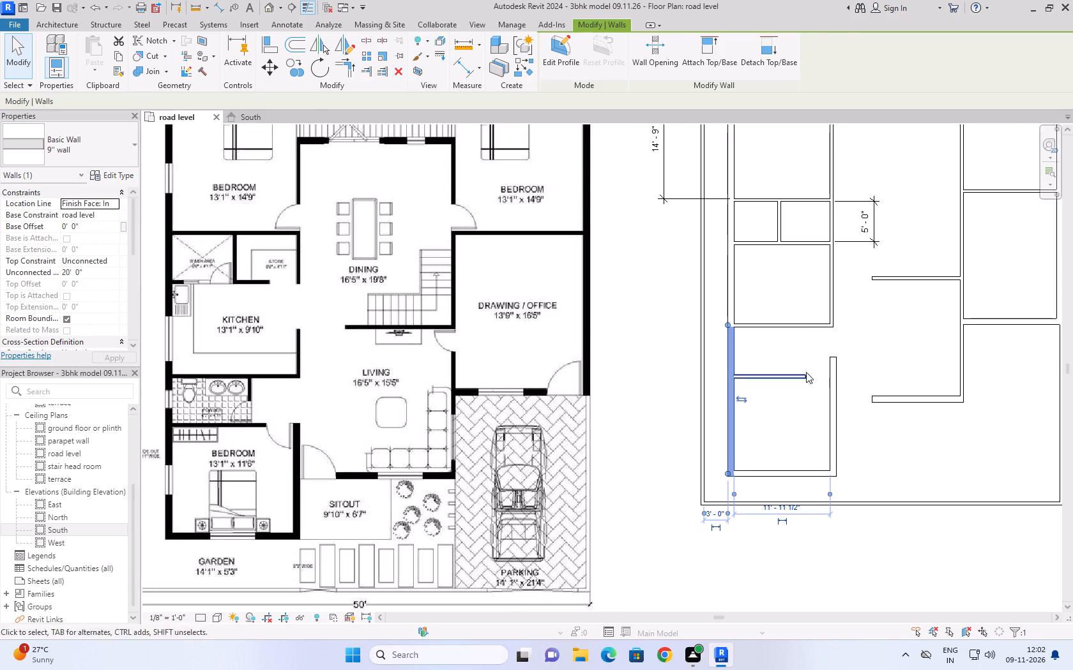
pyautogui.click(798, 358)
pyautogui.scroll(-5, 796, 358)
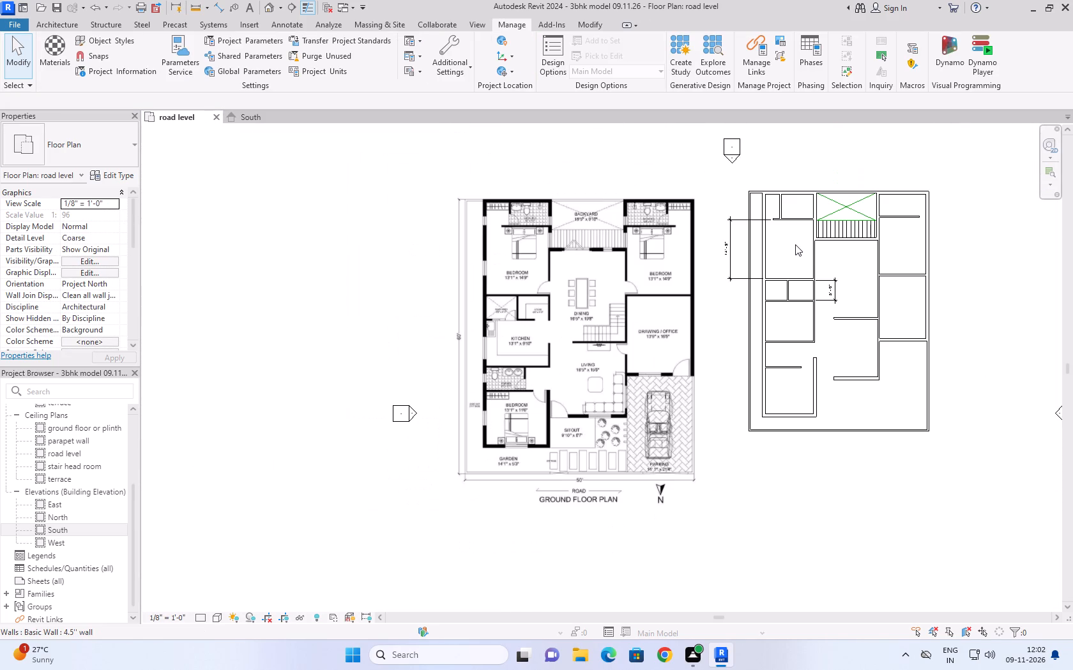
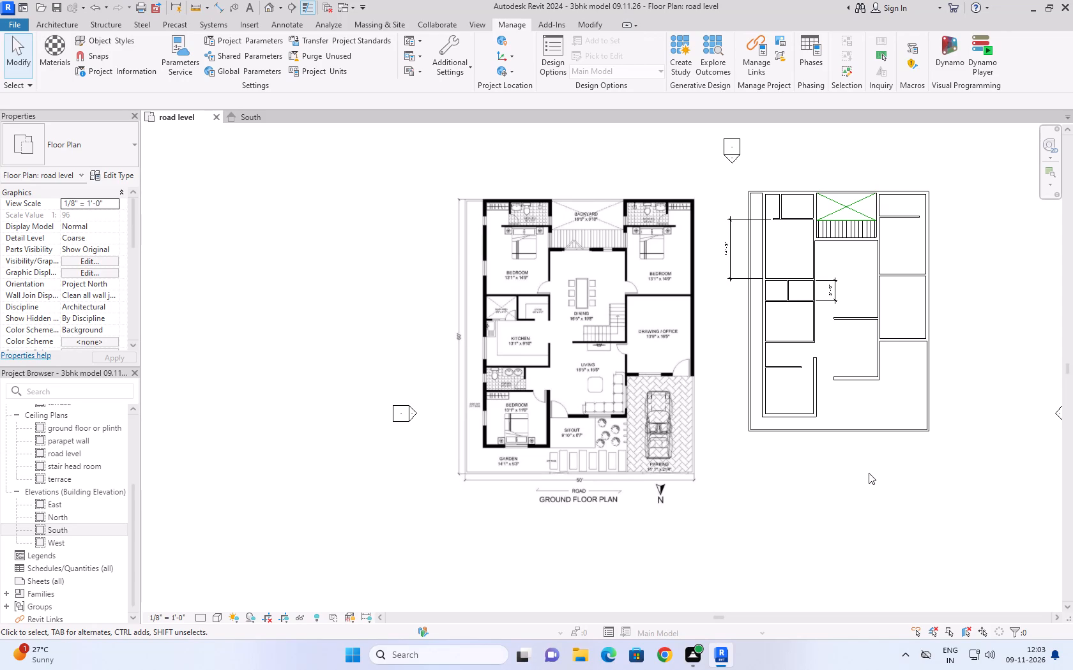
# Align the free end of the front bedroom's 9" inner side wall with the 4.5" partition between powder room and bedroom.
pyautogui.scroll(1, 871, 389)
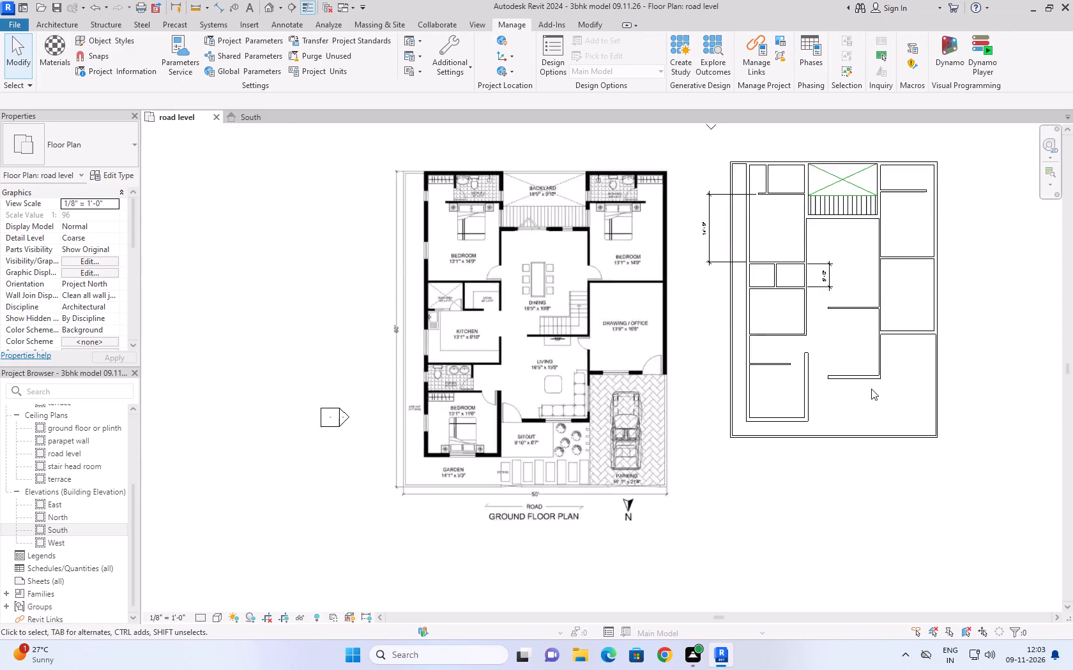
pyautogui.scroll(2, 871, 389)
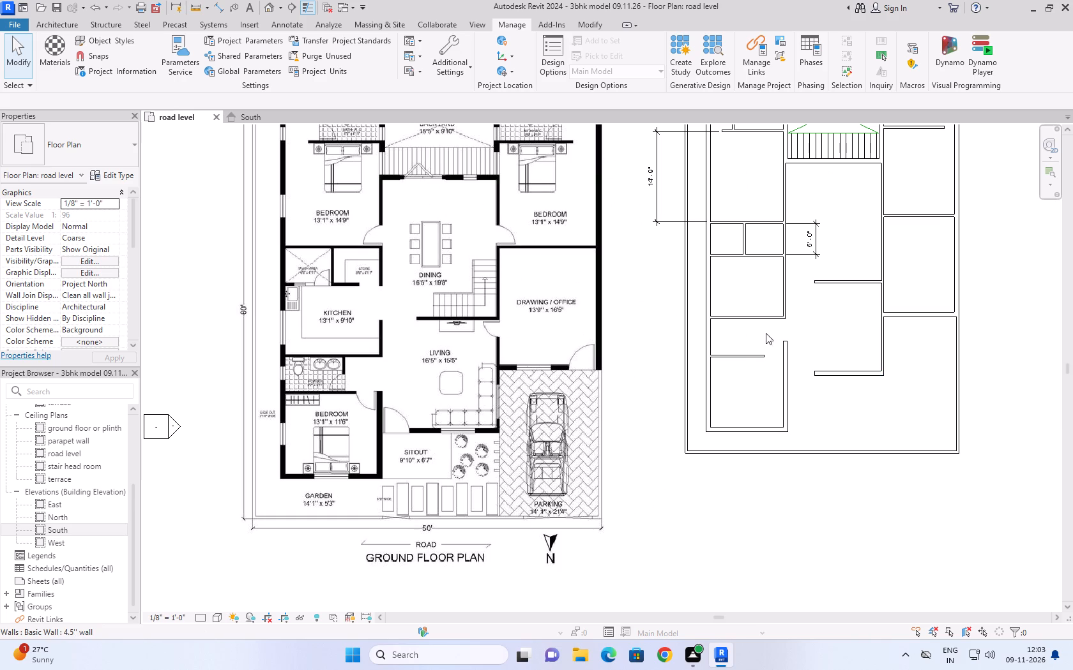
pyautogui.scroll(3, 749, 349)
pyautogui.write('al')
pyautogui.click(746, 354)
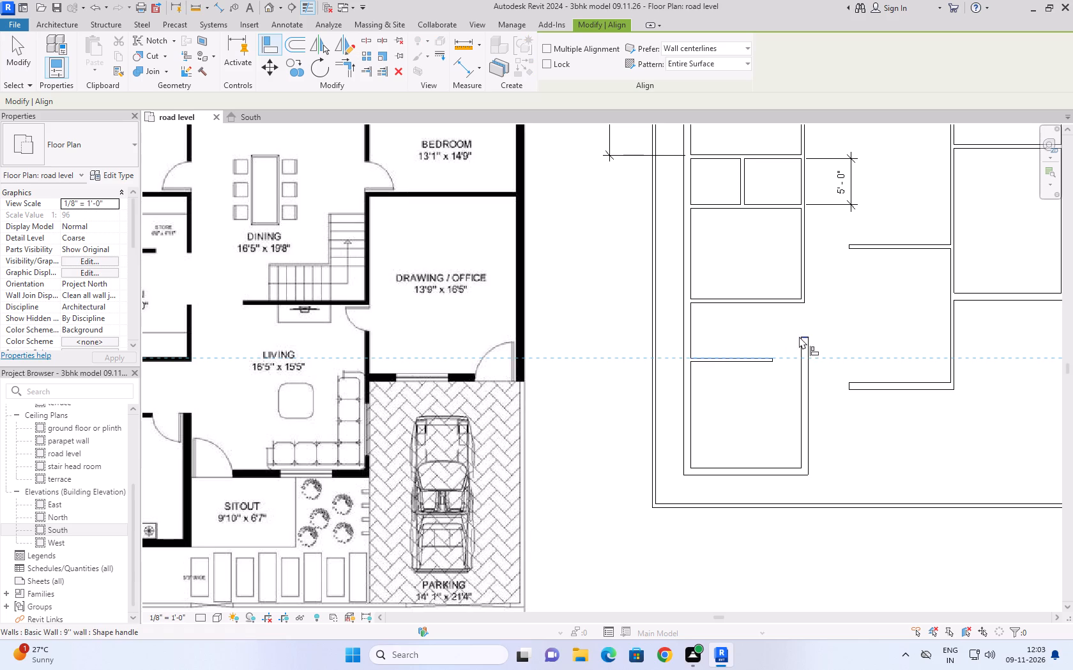
pyautogui.click(805, 335)
pyautogui.scroll(-2, 842, 339)
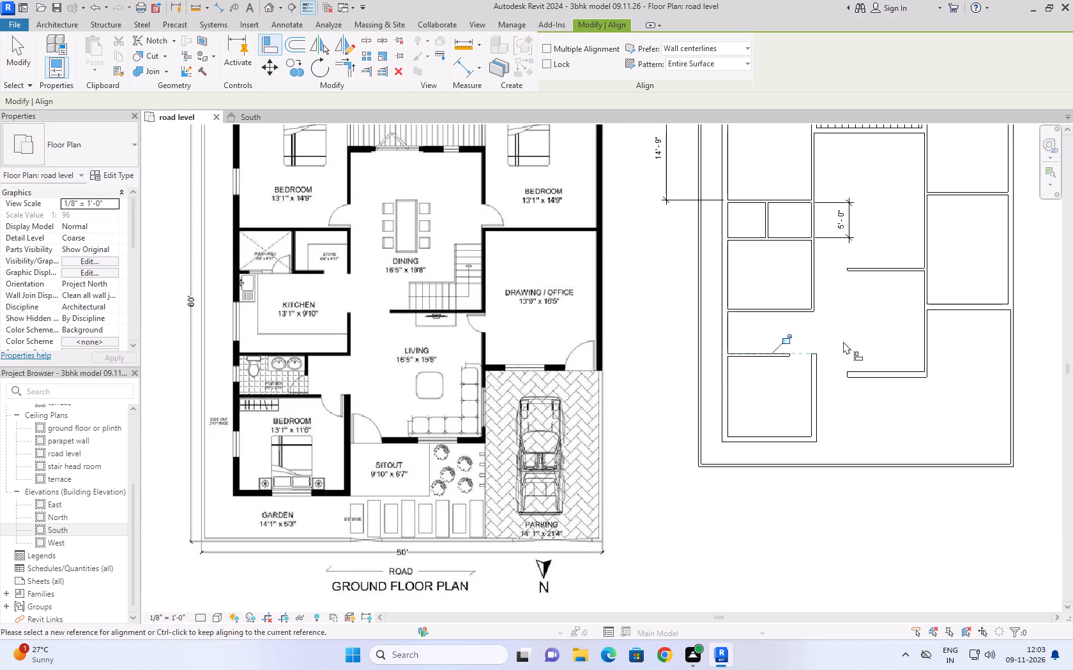
pyautogui.press('Escape')
pyautogui.scroll(-3, 742, 269)
pyautogui.scroll(3, 773, 339)
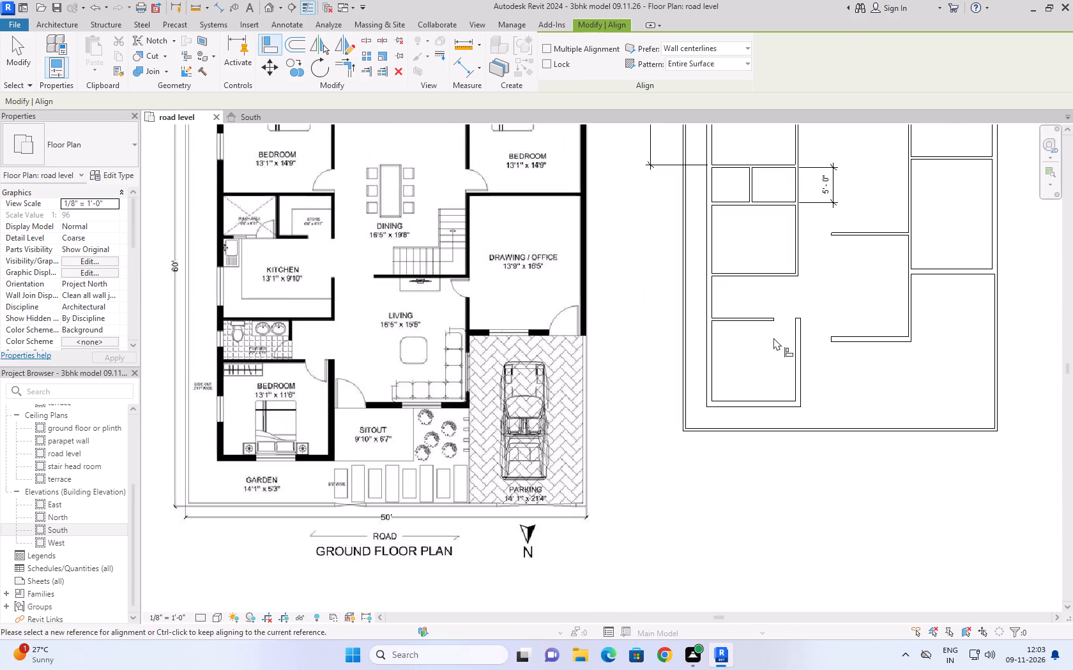
pyautogui.press('Escape')
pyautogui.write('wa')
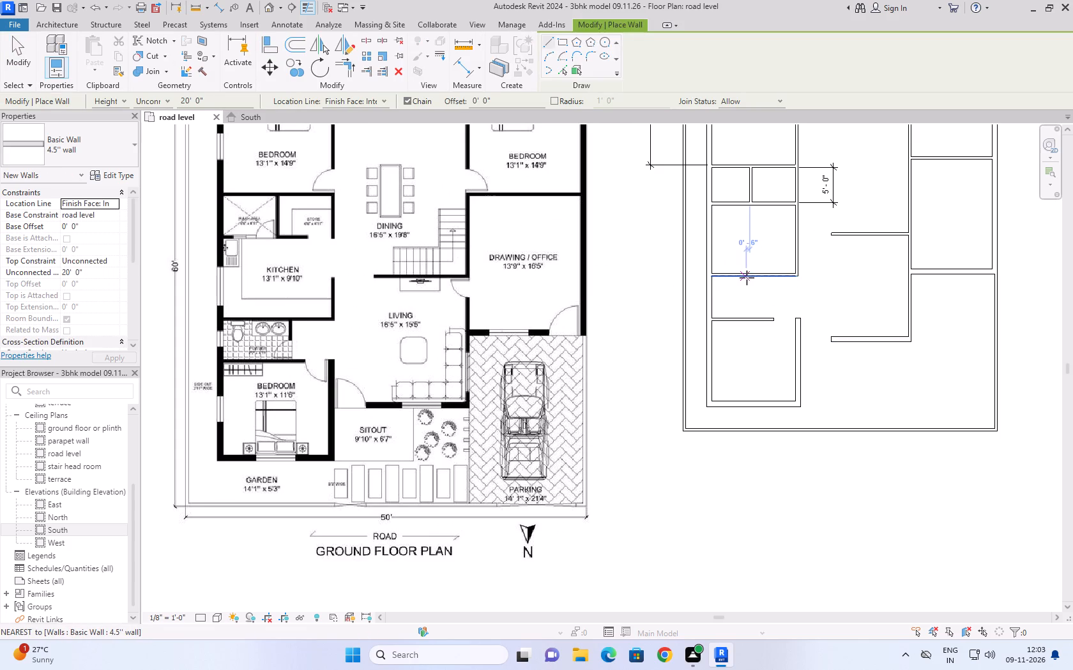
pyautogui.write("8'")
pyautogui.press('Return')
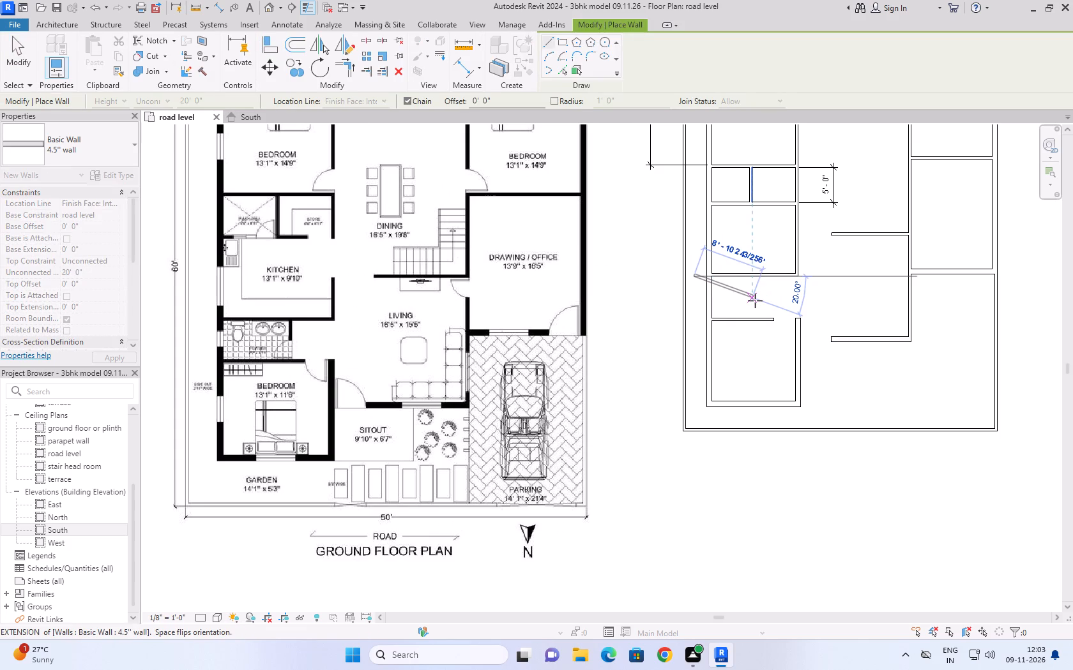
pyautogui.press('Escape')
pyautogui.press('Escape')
# Draw the powder room's 4.5" side wall from the kitchen's lower wall to the bedroom partition, 8' from the outer wall's inner face.
pyautogui.scroll(3, 727, 281)
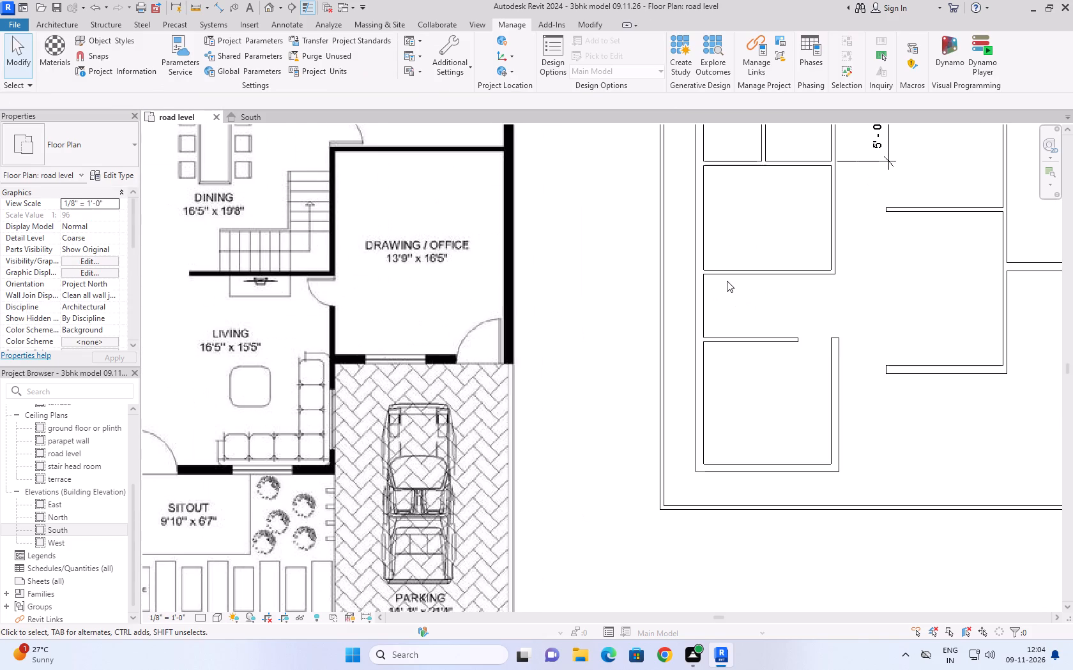
pyautogui.write('wa')
pyautogui.scroll(2, 727, 281)
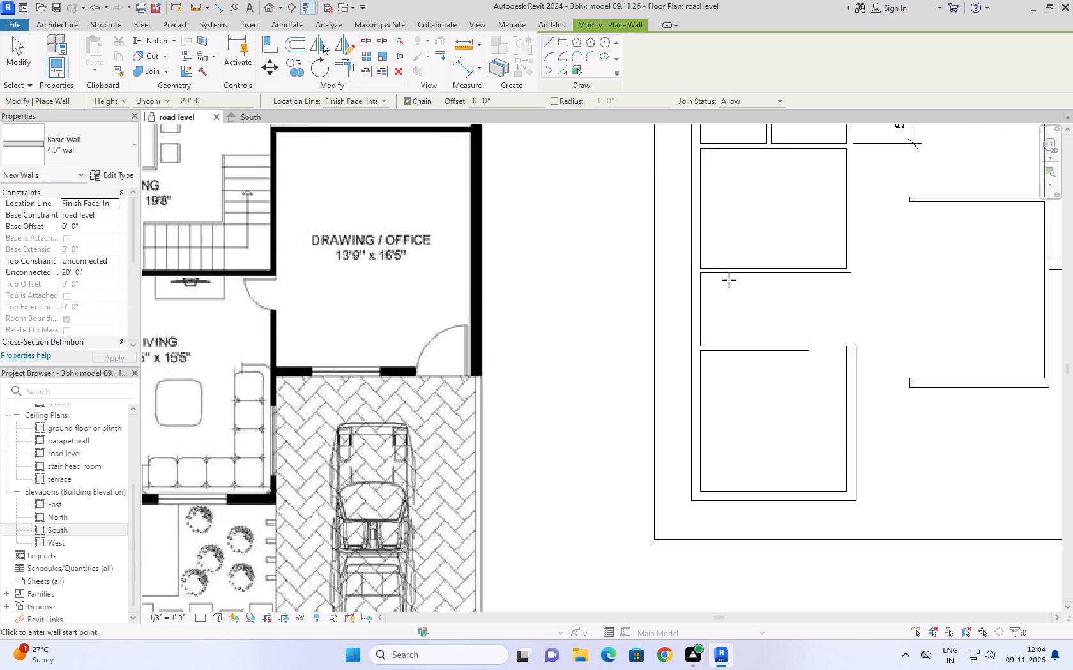
pyautogui.scroll(1, 729, 280)
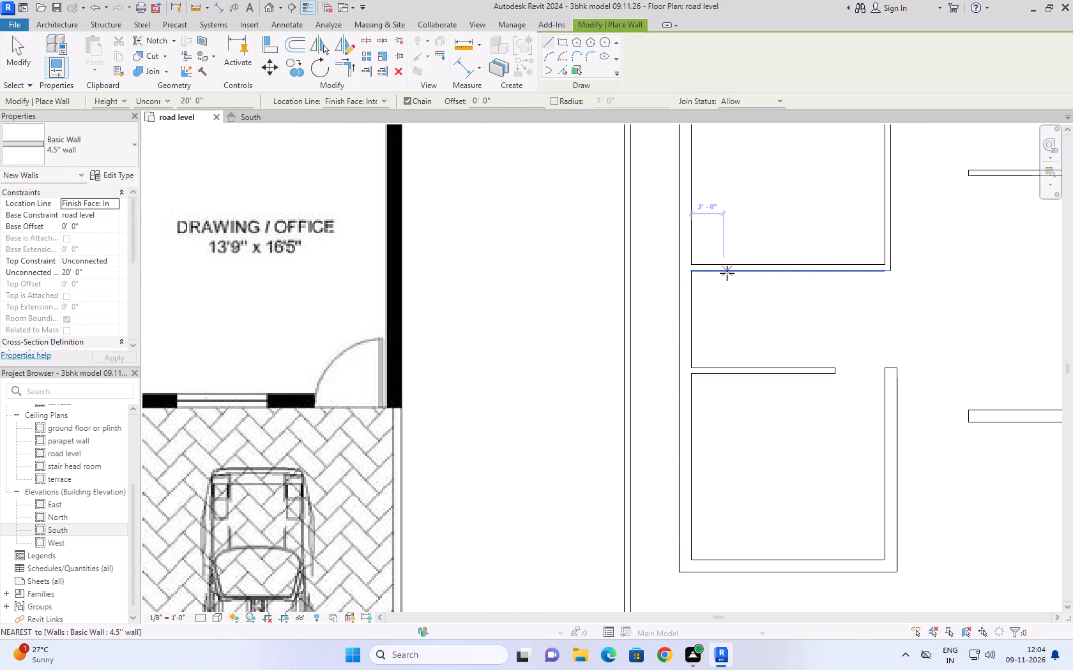
pyautogui.press('8')
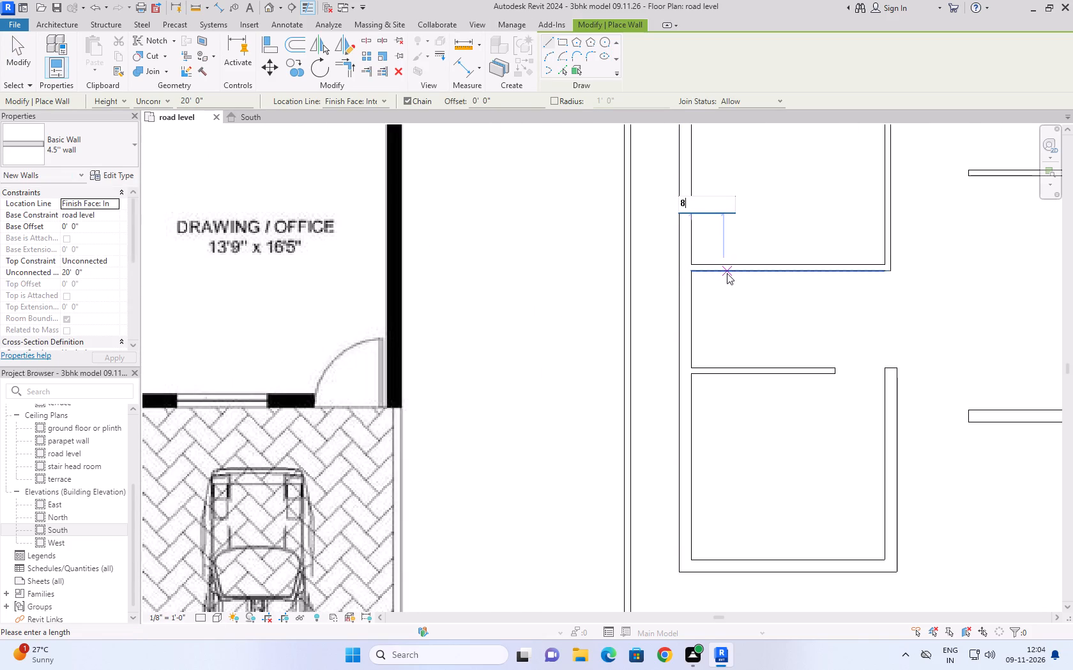
pyautogui.press("'")
pyautogui.press('Return')
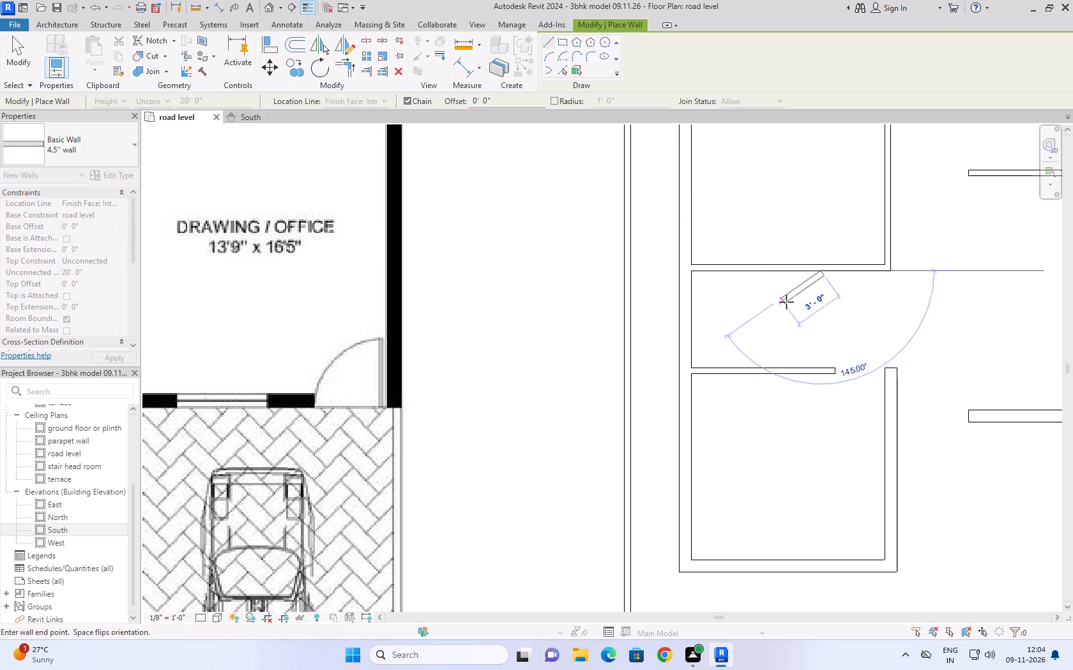
pyautogui.scroll(1, 803, 362)
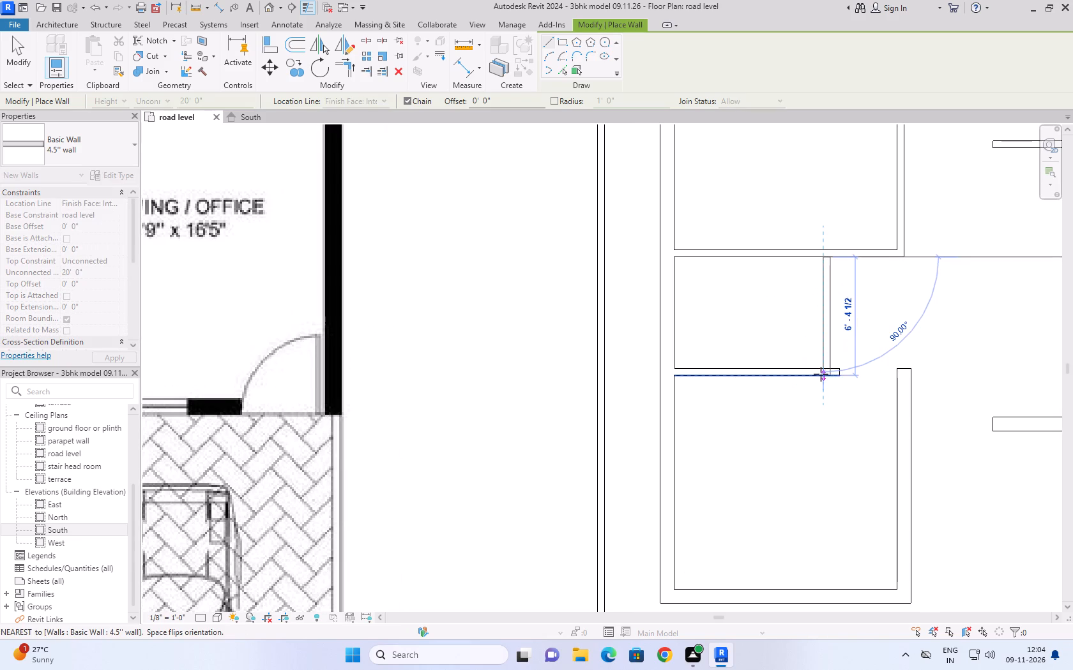
pyautogui.click(822, 373)
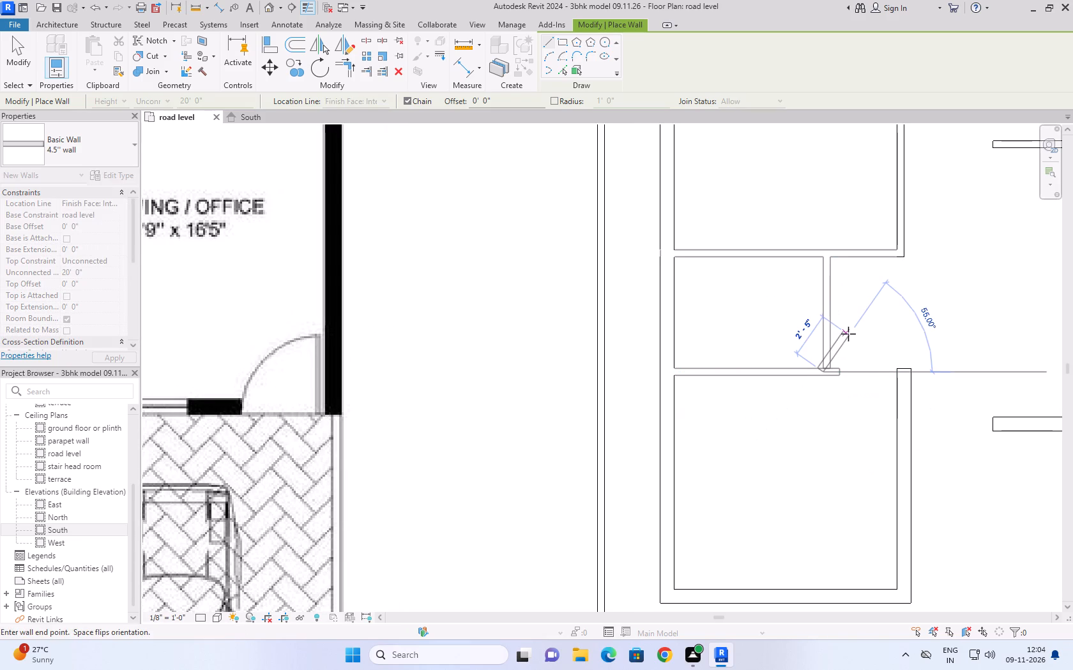
pyautogui.press('Escape')
pyautogui.scroll(-7, 888, 331)
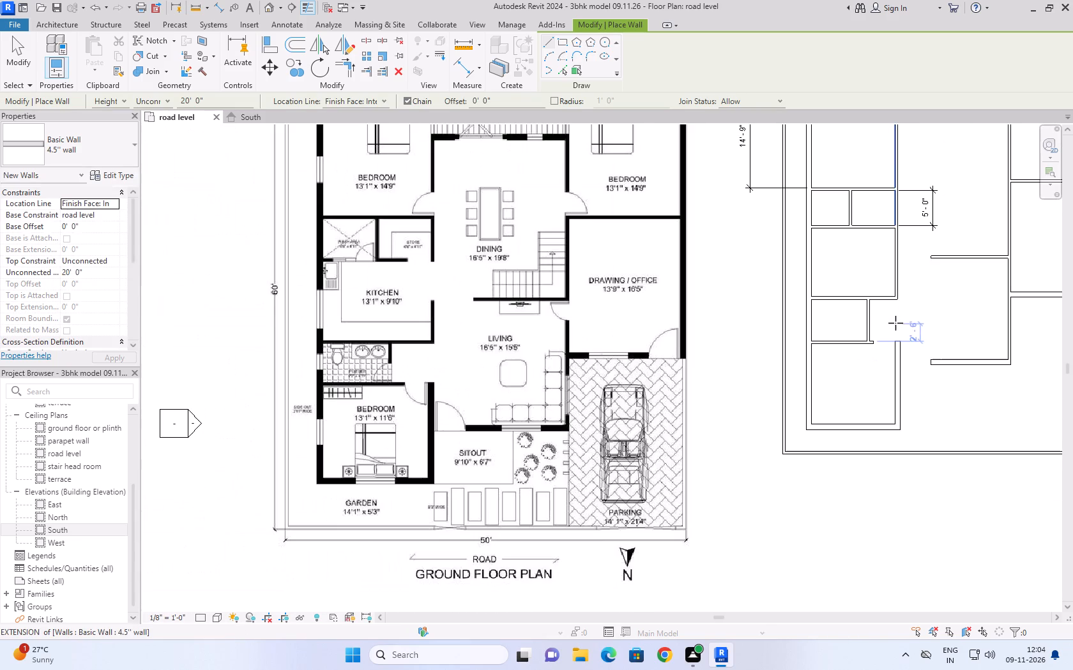
pyautogui.scroll(8, 886, 391)
pyautogui.press('Escape')
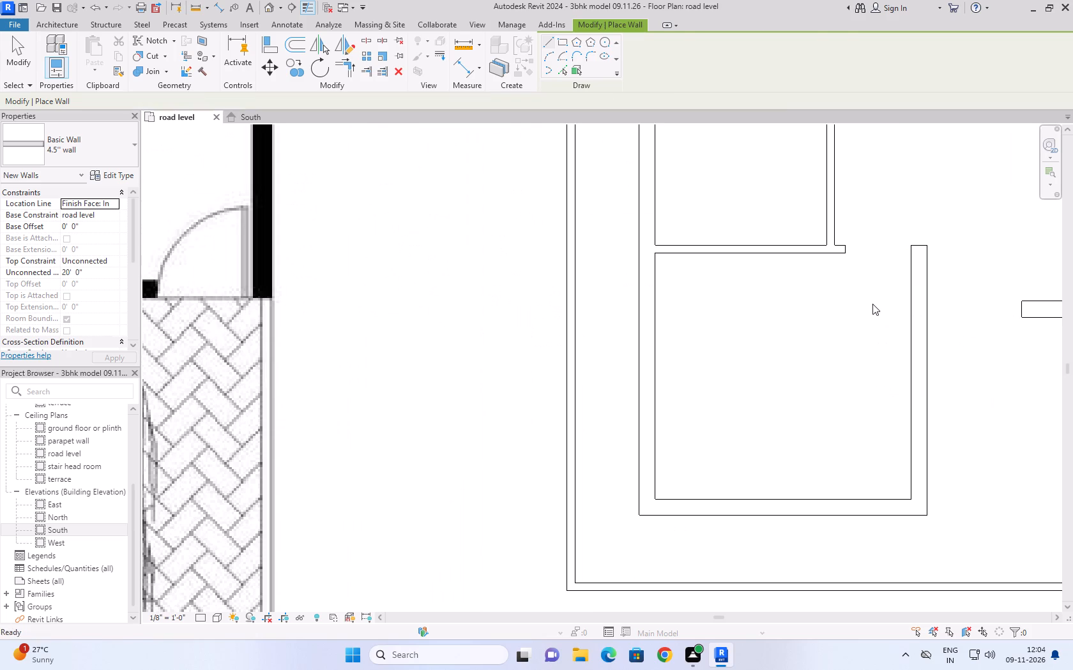
# Extend the 4.5" partition between the powder room and front bedroom until it meets the bedroom's 9" inner side wall.
pyautogui.click(842, 251)
pyautogui.moveTo(844, 253); pyautogui.dragTo(854, 253)
pyautogui.click(949, 231)
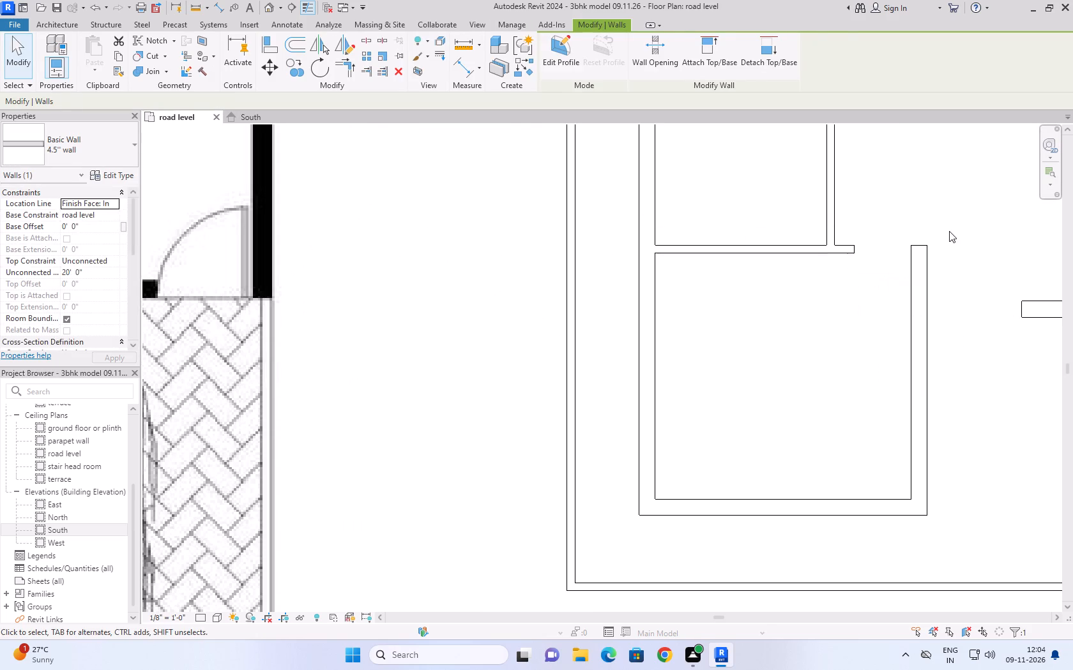
pyautogui.scroll(-6, 948, 231)
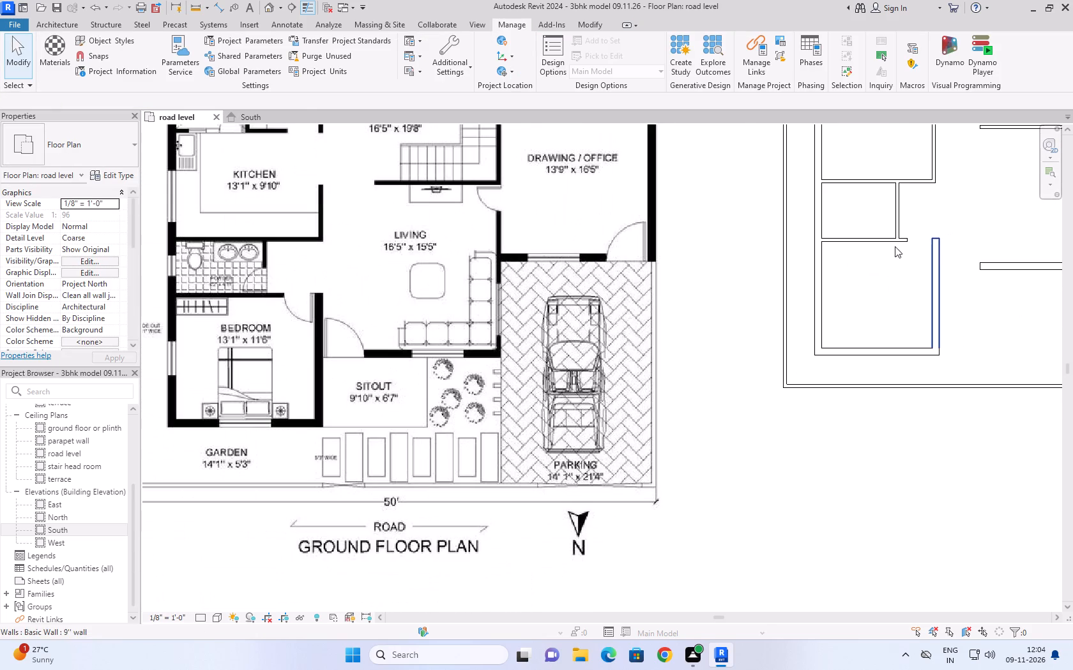
pyautogui.click(902, 242)
pyautogui.click(924, 223)
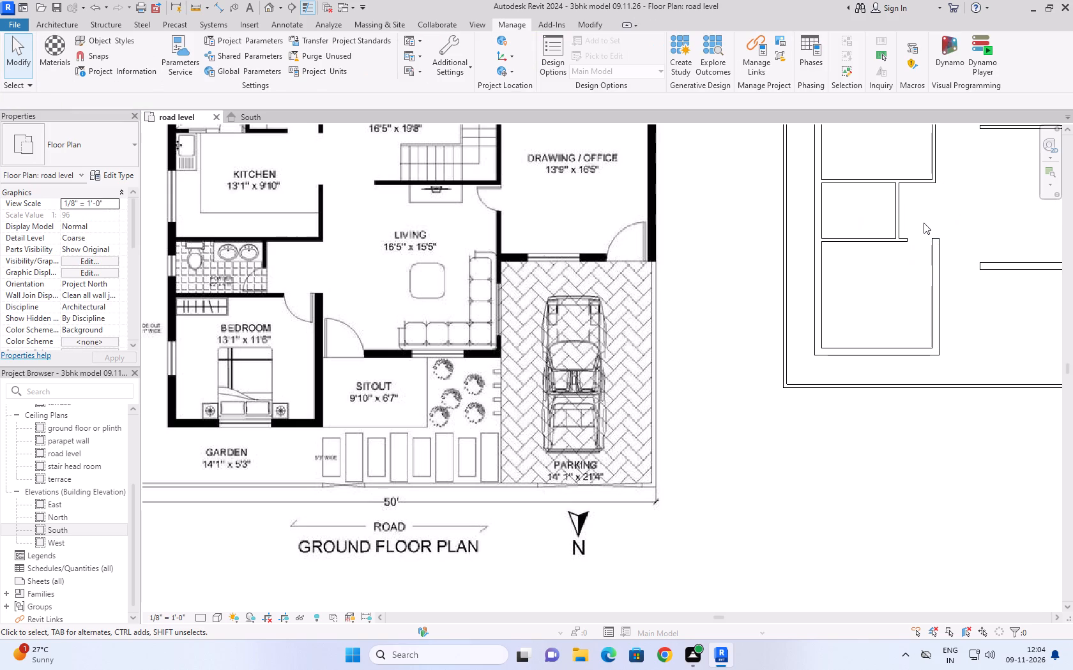
pyautogui.click(909, 239)
pyautogui.scroll(8, 909, 239)
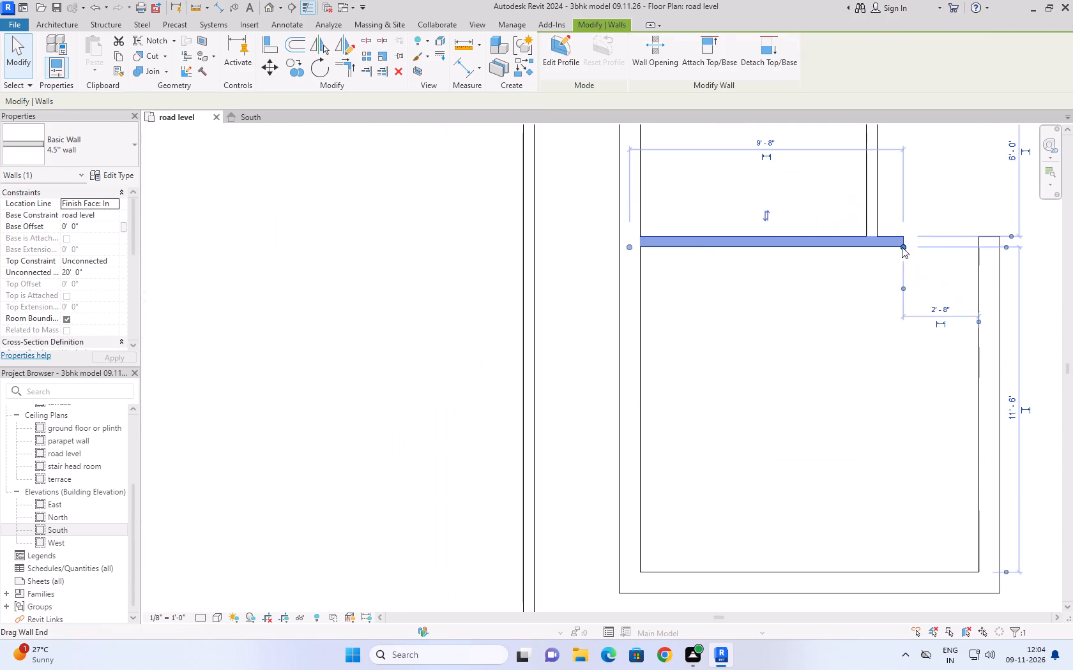
pyautogui.moveTo(902, 247); pyautogui.dragTo(976, 249)
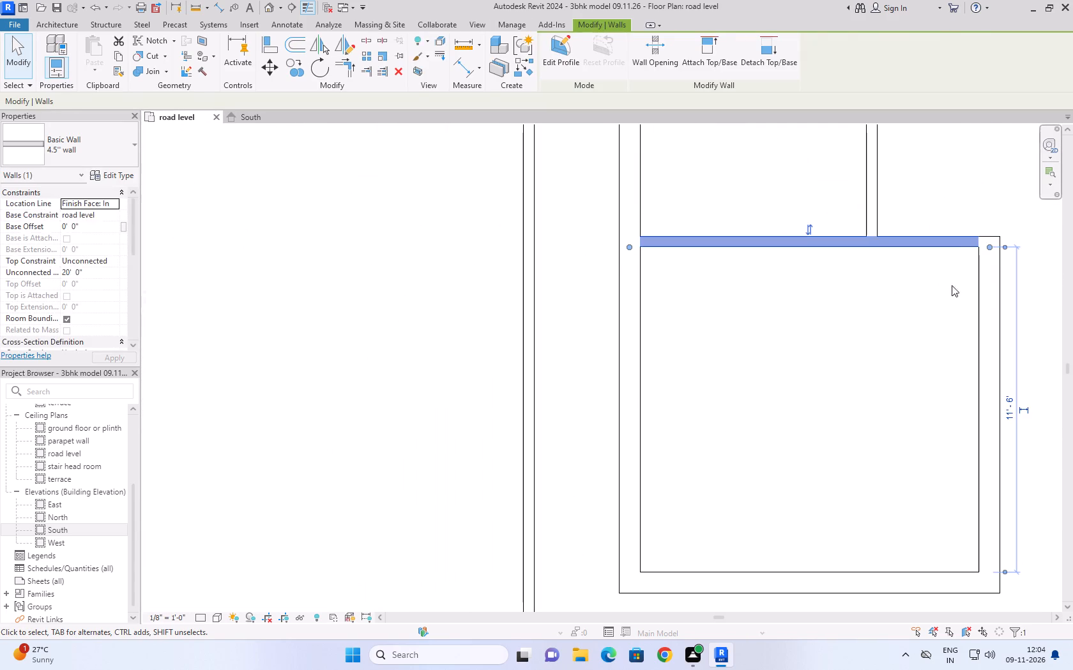
pyautogui.click(931, 294)
# Set the gap between the outer wall and the free end of the kitchen-side rear bathroom's 4.5" lower wall to 3'.
pyautogui.scroll(-9, 821, 324)
pyautogui.scroll(-4, 919, 271)
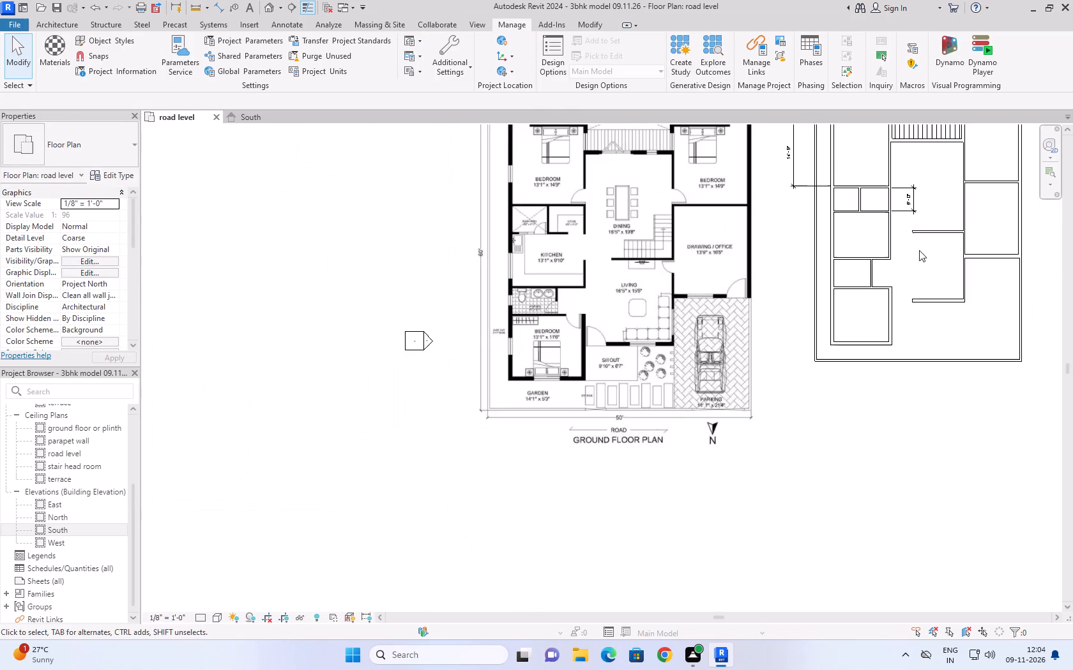
pyautogui.moveTo(919, 249); pyautogui.dragTo(816, 332, button='middle')
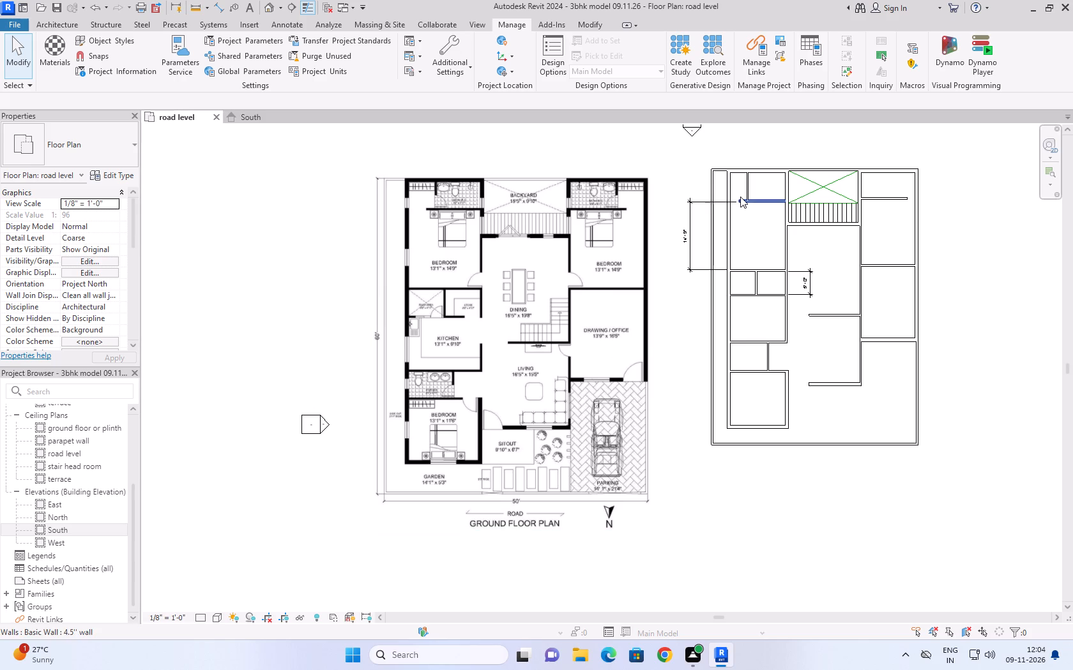
pyautogui.scroll(10, 740, 197)
pyautogui.scroll(-4, 740, 197)
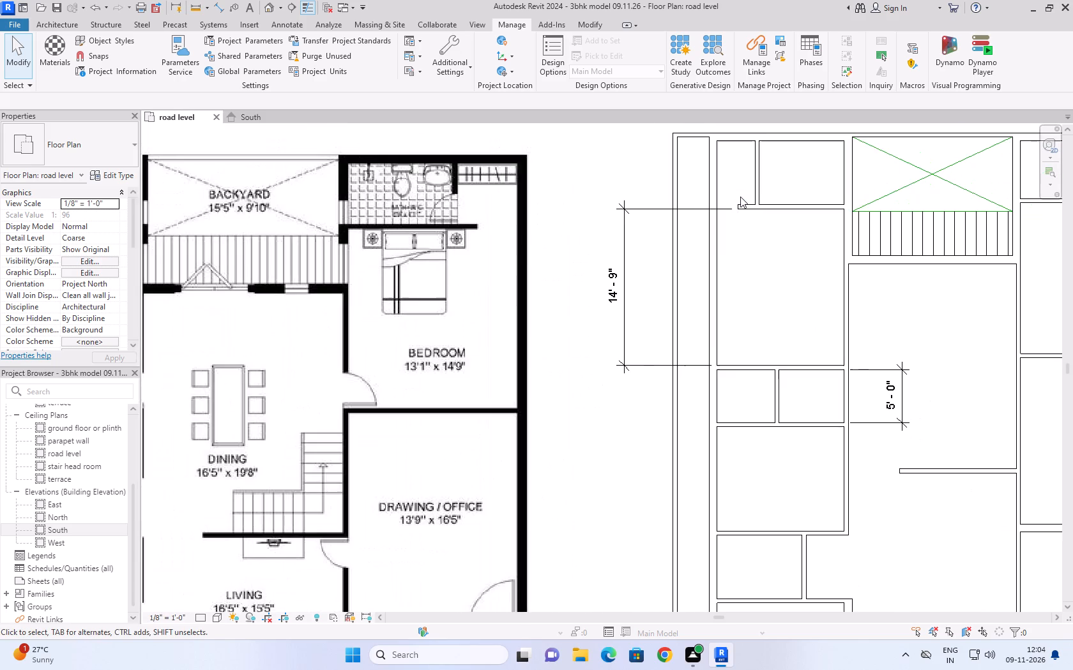
pyautogui.click(740, 206)
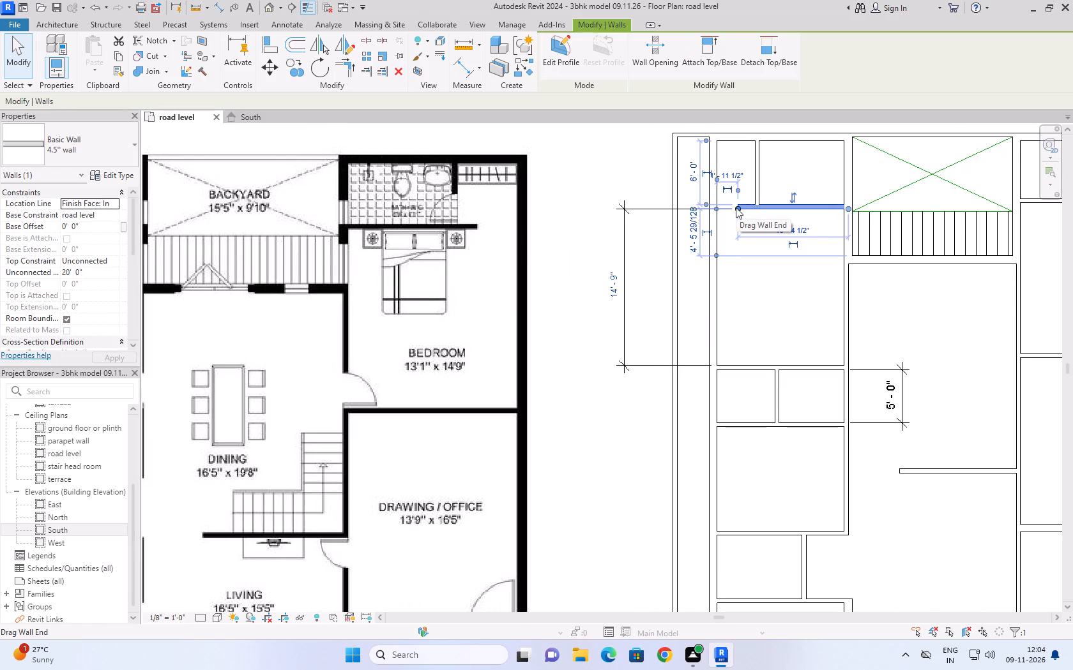
pyautogui.scroll(5, 735, 207)
pyautogui.moveTo(733, 180); pyautogui.dragTo(735, 237, button='middle')
pyautogui.click(726, 204)
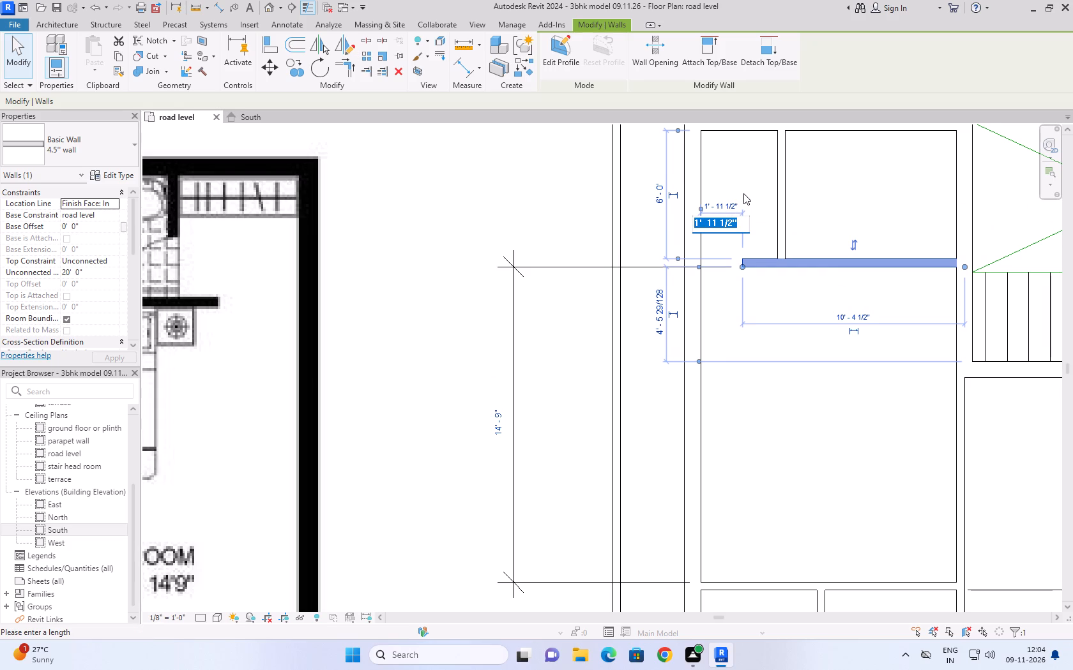
pyautogui.press('3')
pyautogui.press("'")
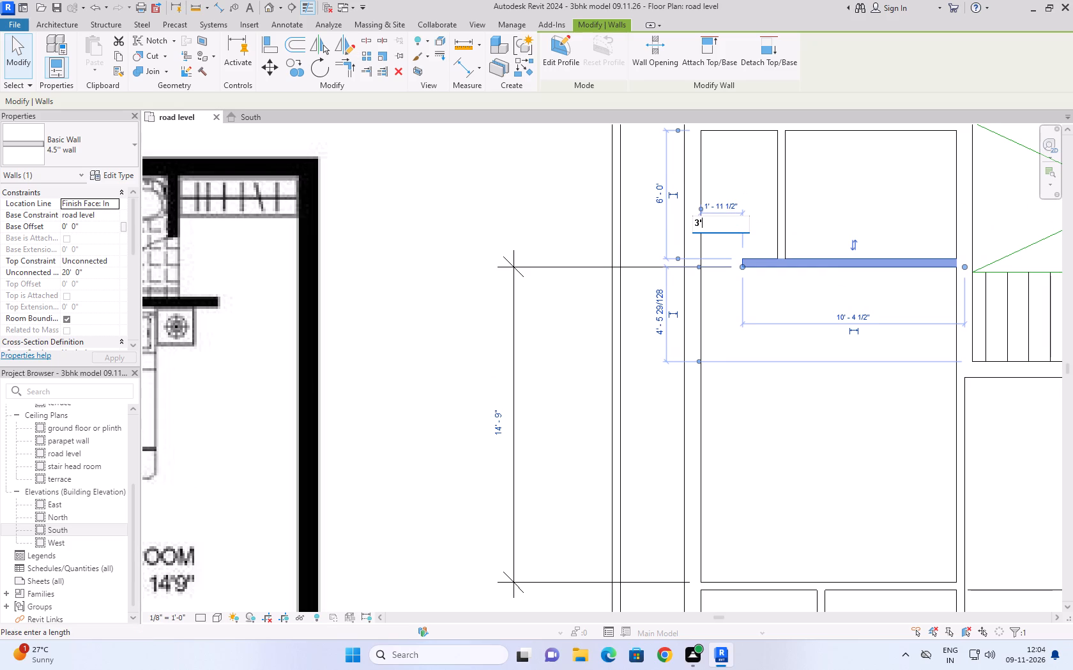
pyautogui.press('Return')
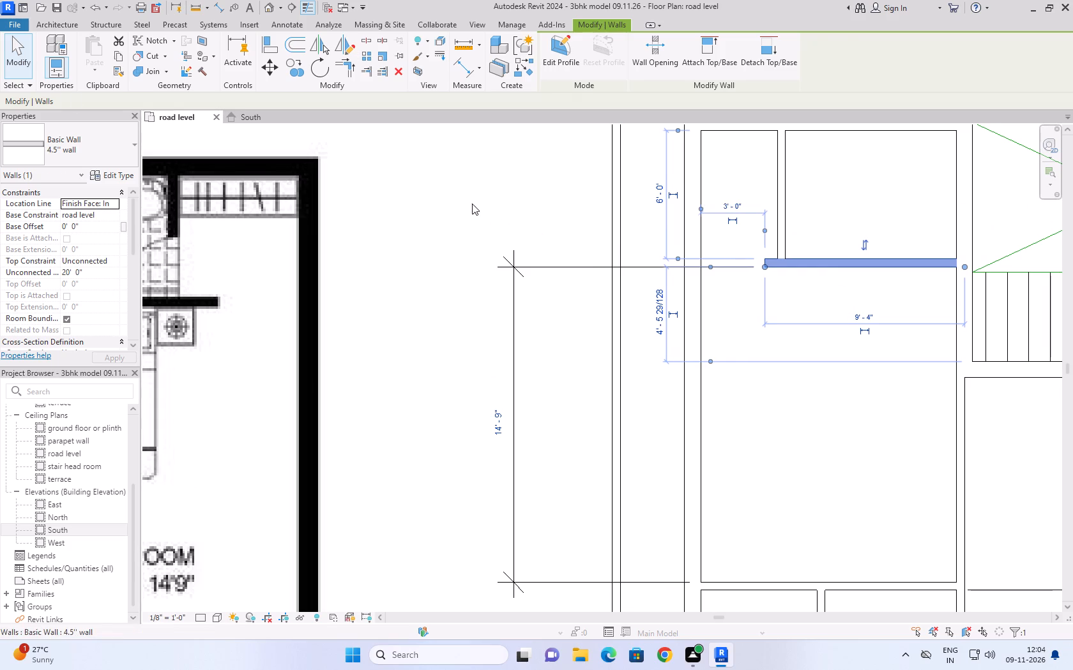
pyautogui.click(472, 204)
# Examine the kitchen-side rear bedroom and bathroom walls and their spacings against the reference ground floor plan.
pyautogui.scroll(-5, 574, 220)
pyautogui.scroll(-3, 722, 321)
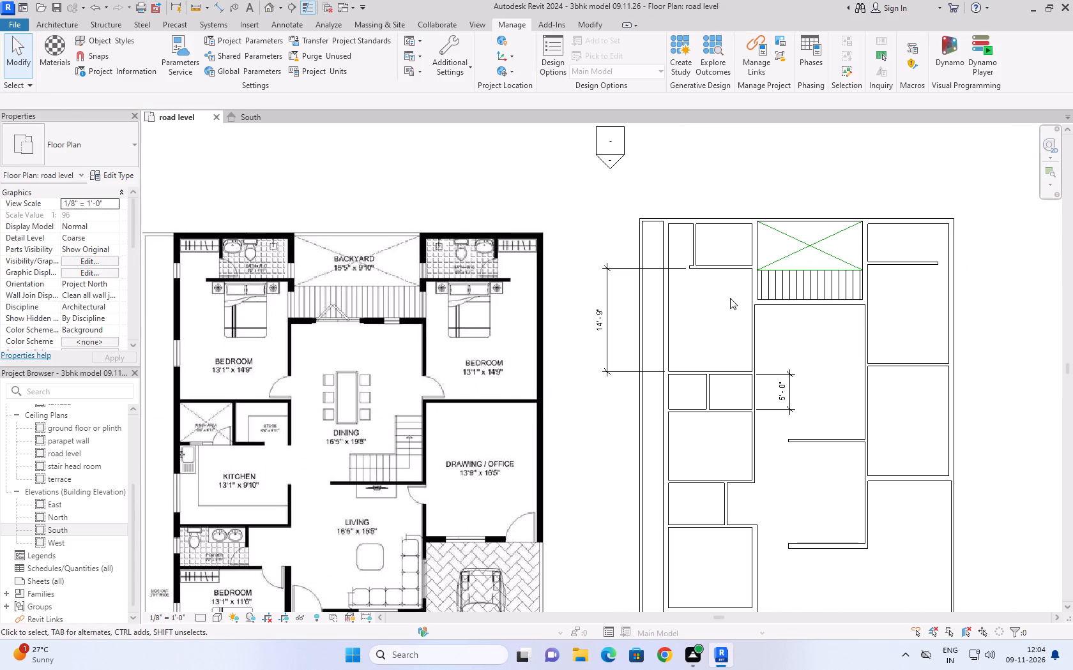
pyautogui.scroll(-2, 730, 297)
pyautogui.scroll(5, 688, 280)
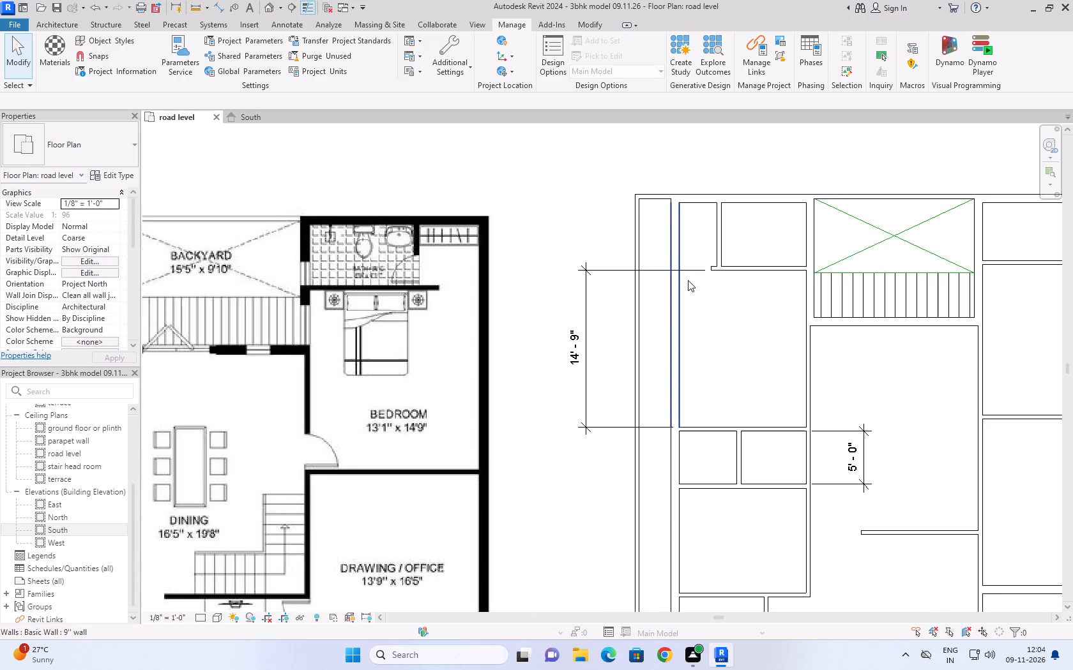
pyautogui.scroll(-3, 704, 271)
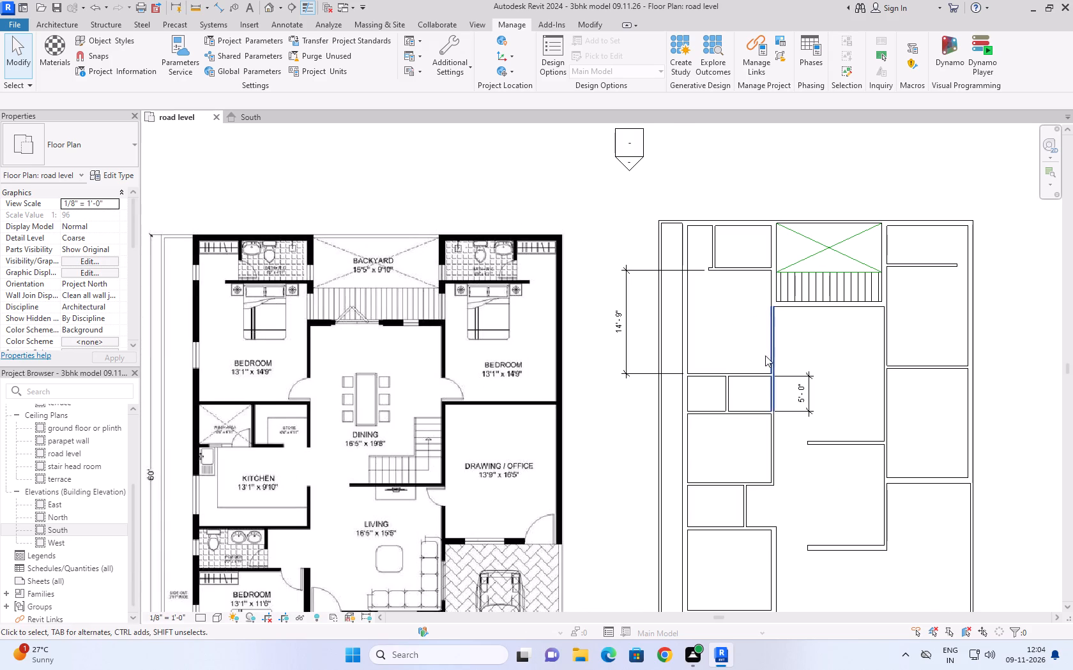
pyautogui.scroll(1, 749, 359)
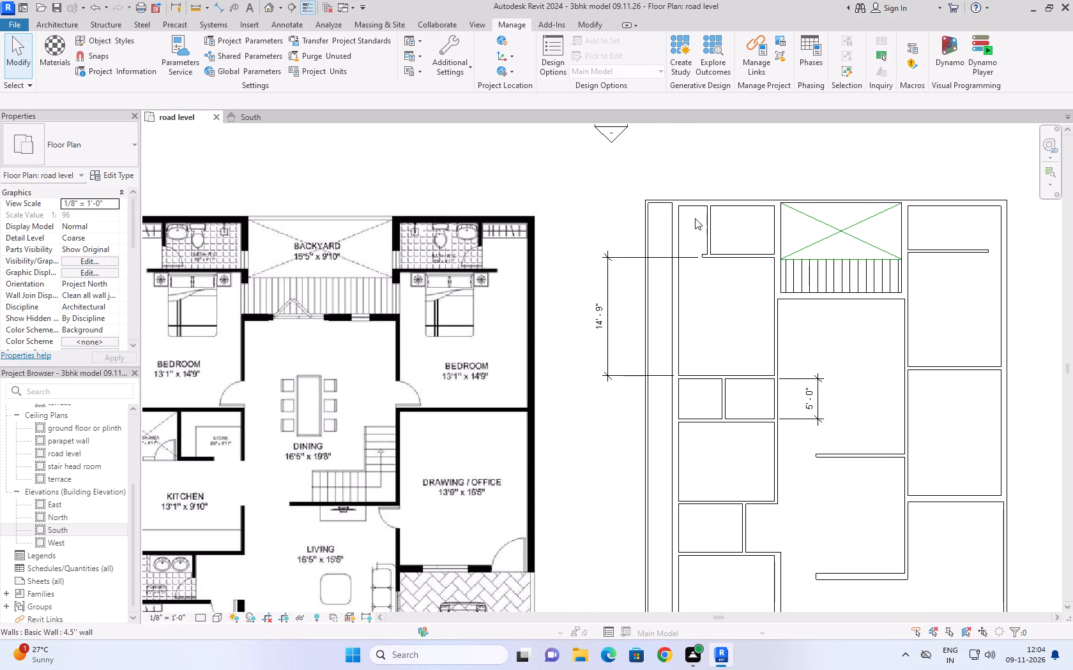
pyautogui.scroll(-2, 759, 221)
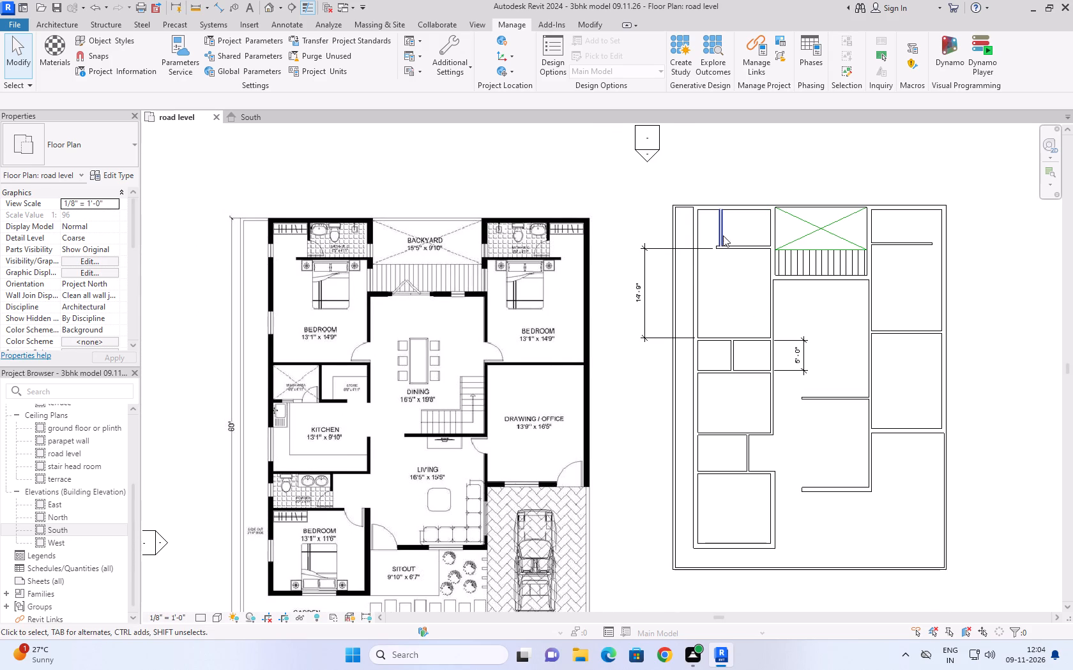
pyautogui.click(742, 244)
pyautogui.scroll(3, 740, 269)
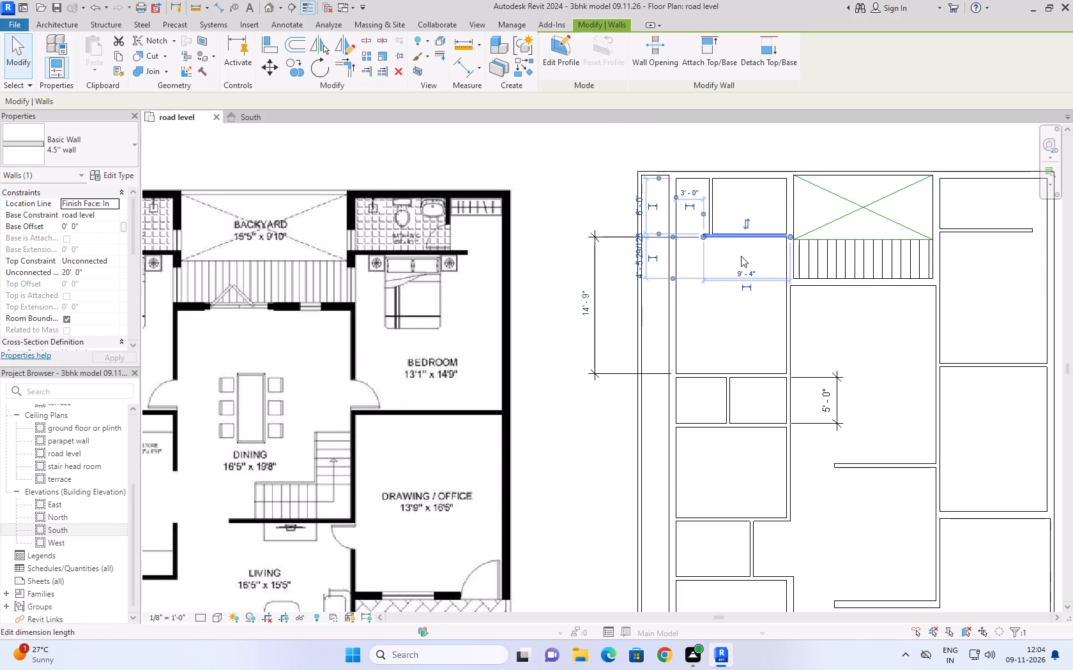
pyautogui.click(713, 197)
pyautogui.scroll(2, 740, 253)
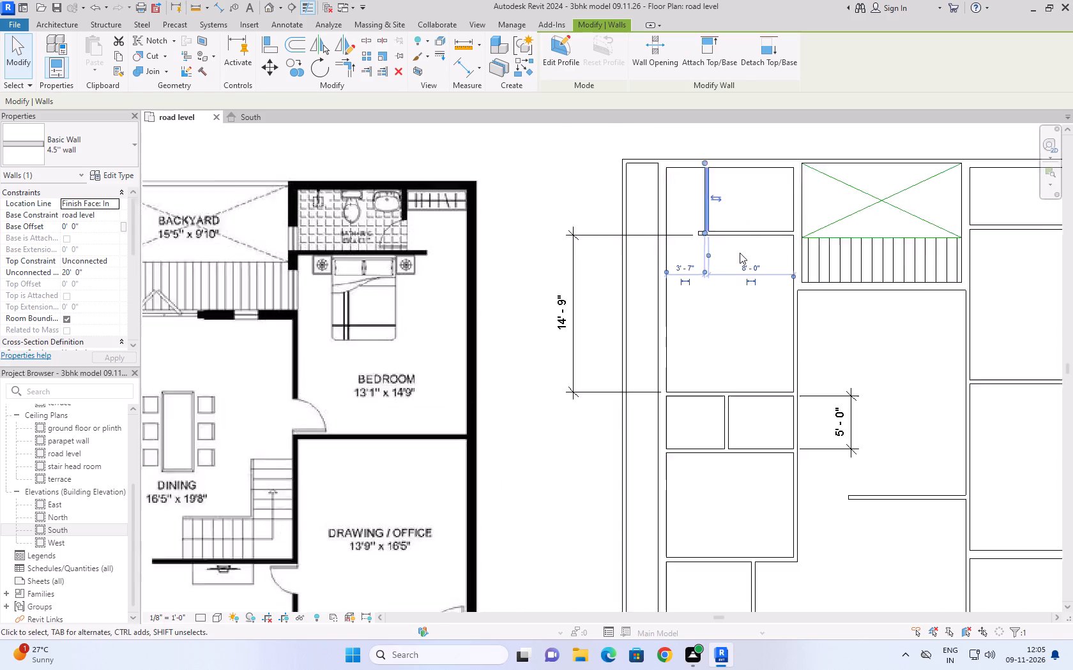
pyautogui.scroll(5, 740, 253)
pyautogui.scroll(-3, 673, 266)
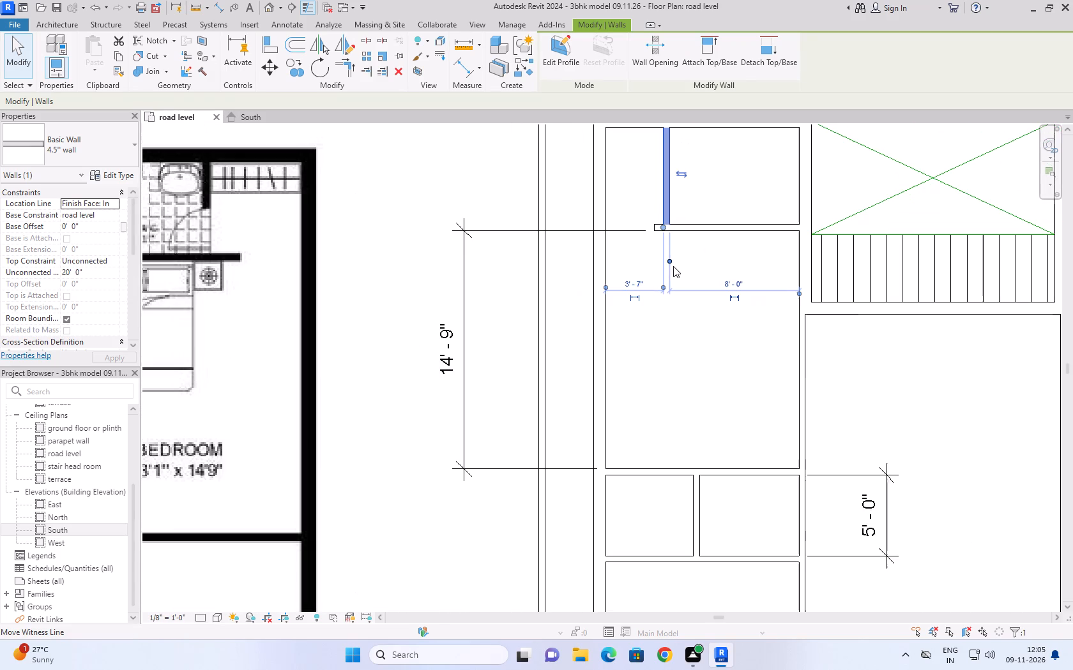
pyautogui.scroll(-7, 673, 266)
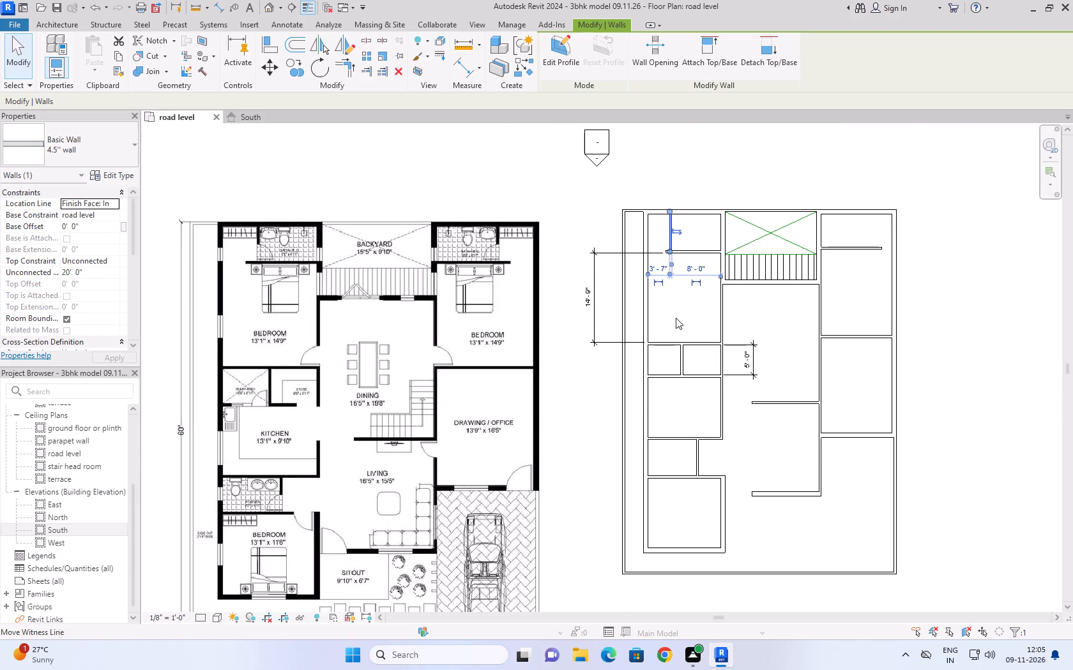
pyautogui.click(677, 341)
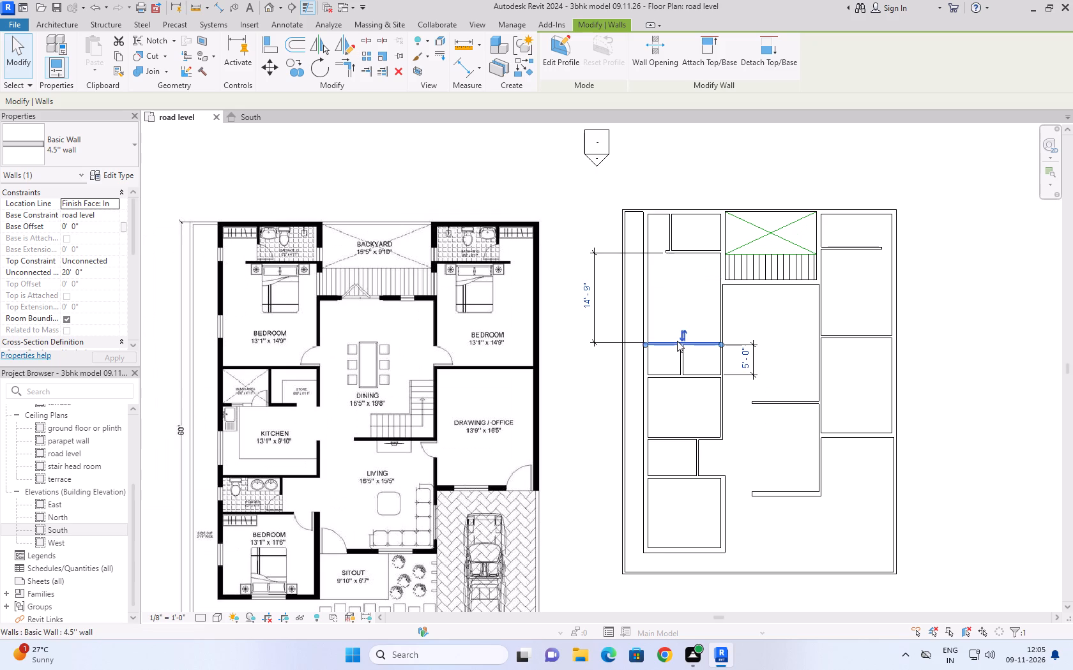
pyautogui.scroll(4, 679, 315)
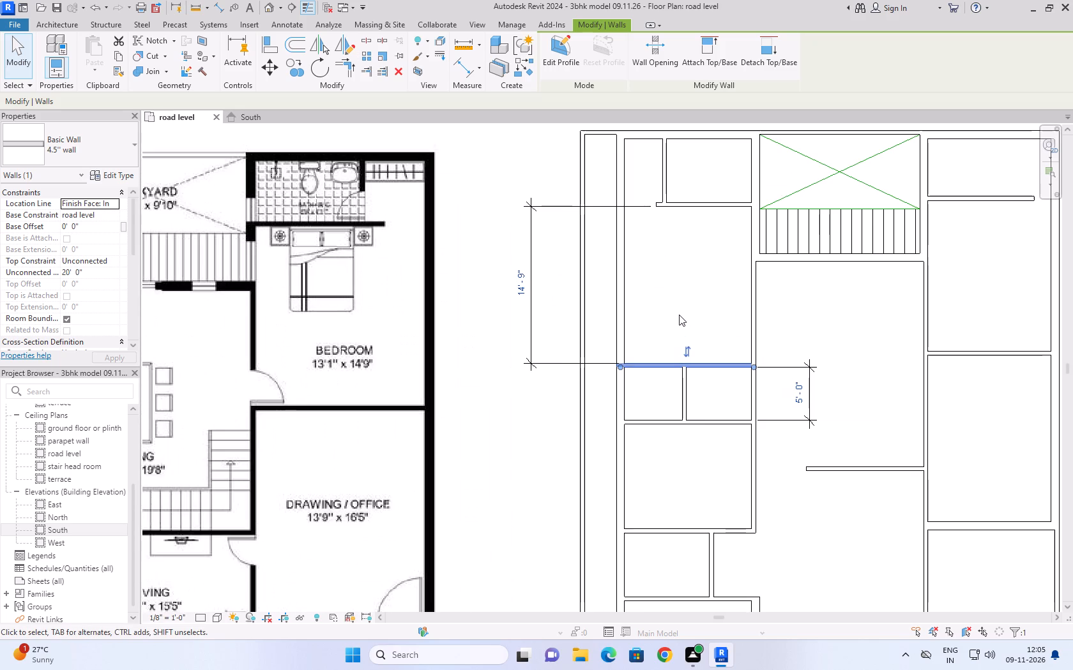
pyautogui.click(680, 136)
pyautogui.scroll(-3, 679, 264)
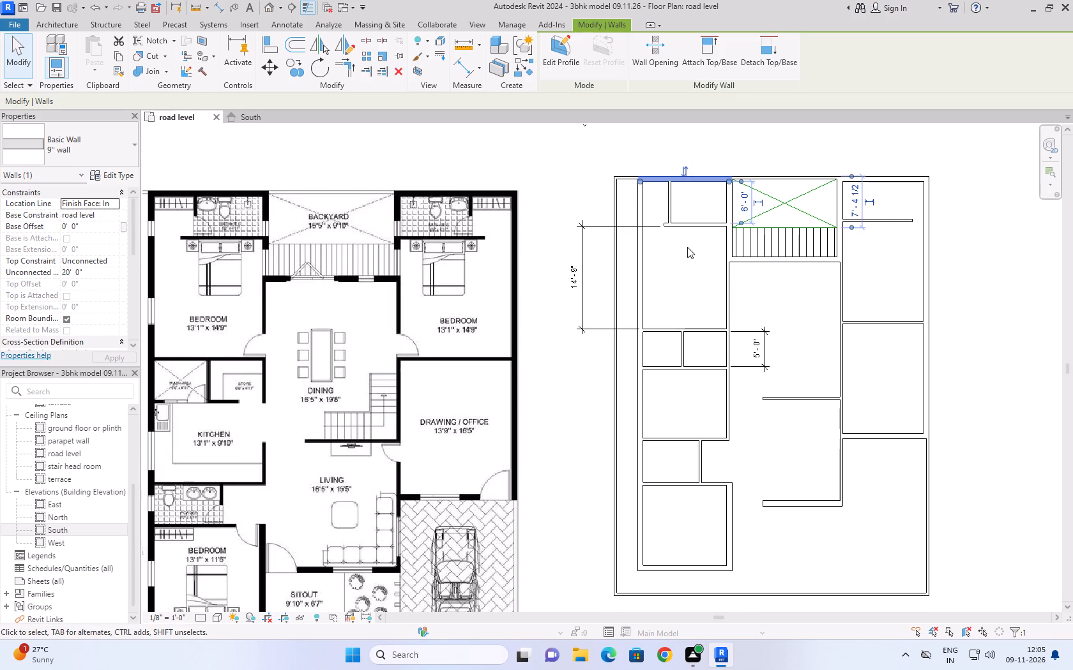
pyautogui.scroll(-4, 704, 276)
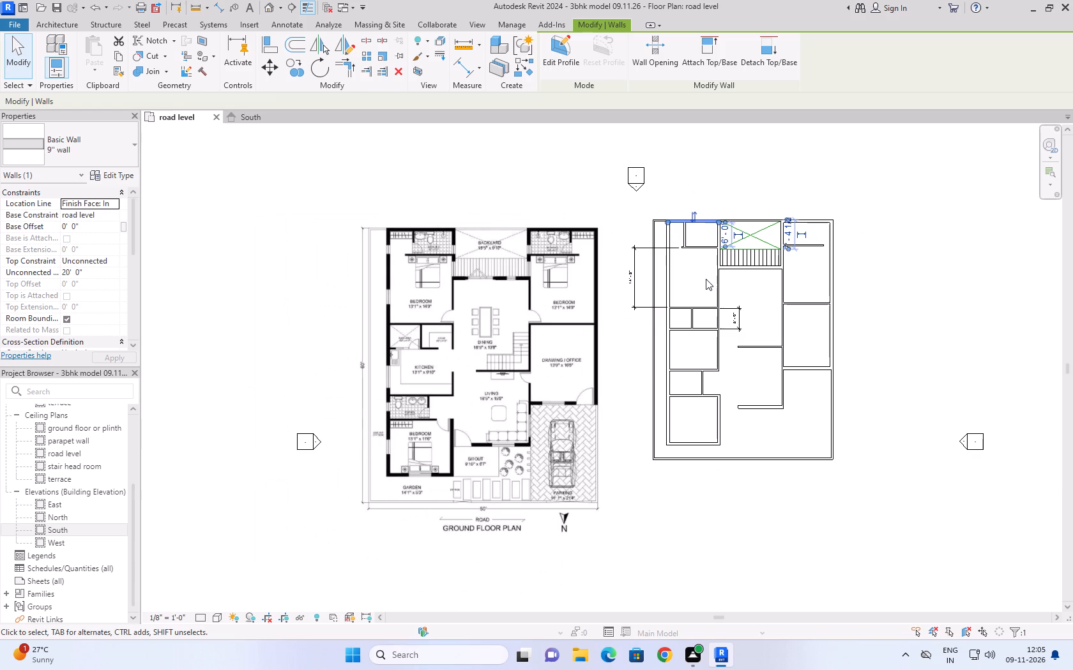
pyautogui.scroll(6, 509, 305)
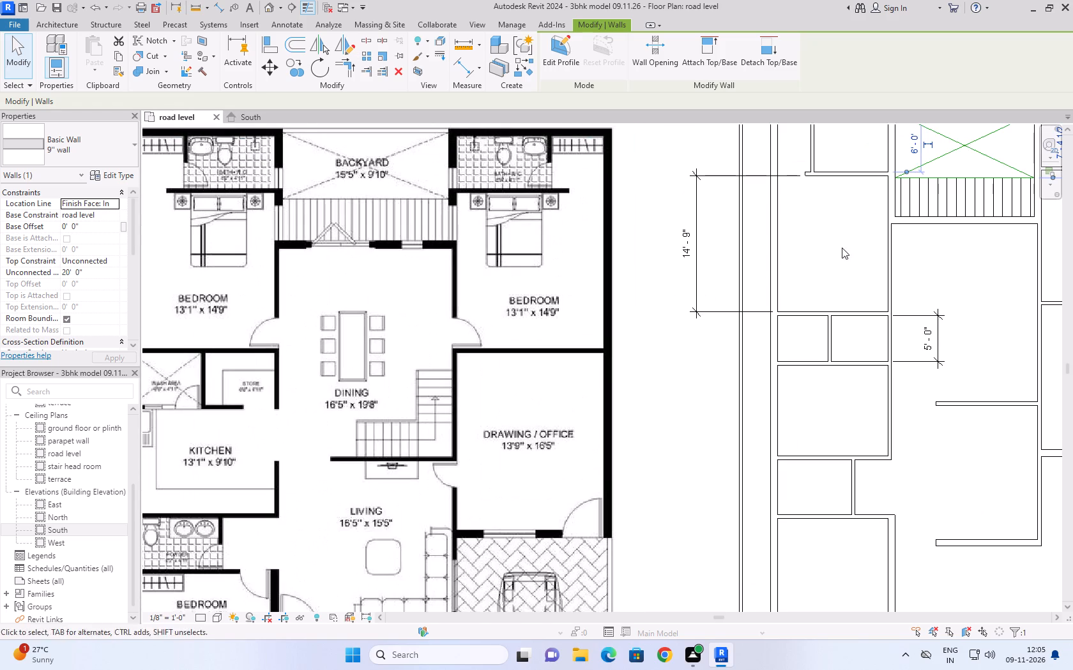
# Dimension the kitchen-side rear bedroom's width between the inner faces of its side walls, below the bathroom.
pyautogui.moveTo(842, 248); pyautogui.dragTo(733, 341, button='middle')
pyautogui.scroll(1, 750, 324)
pyautogui.click(697, 332)
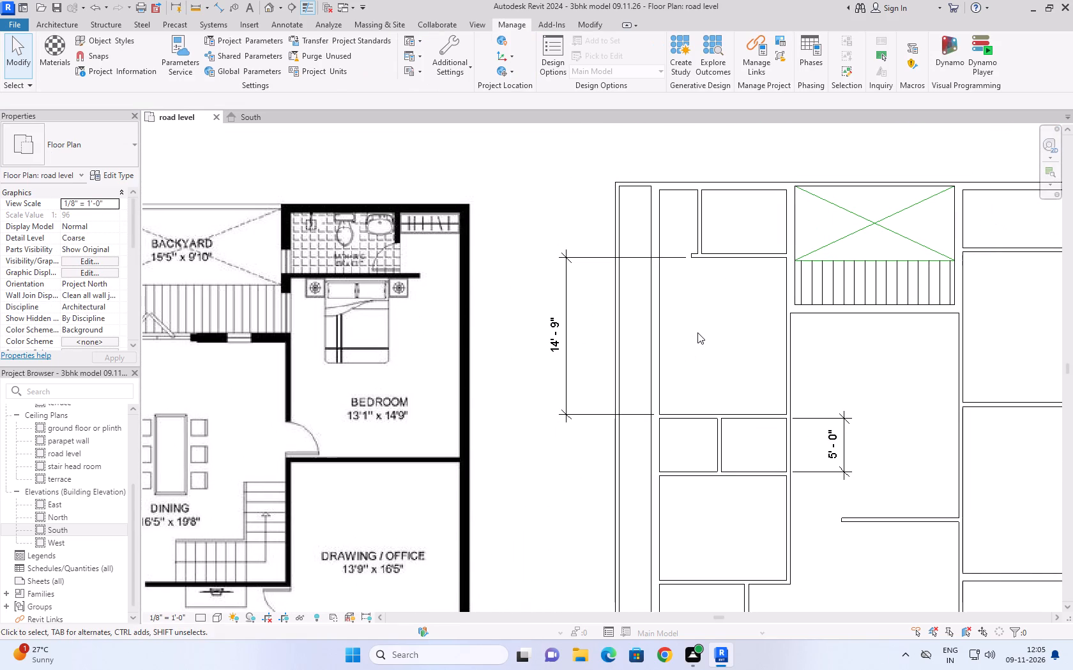
pyautogui.write('di')
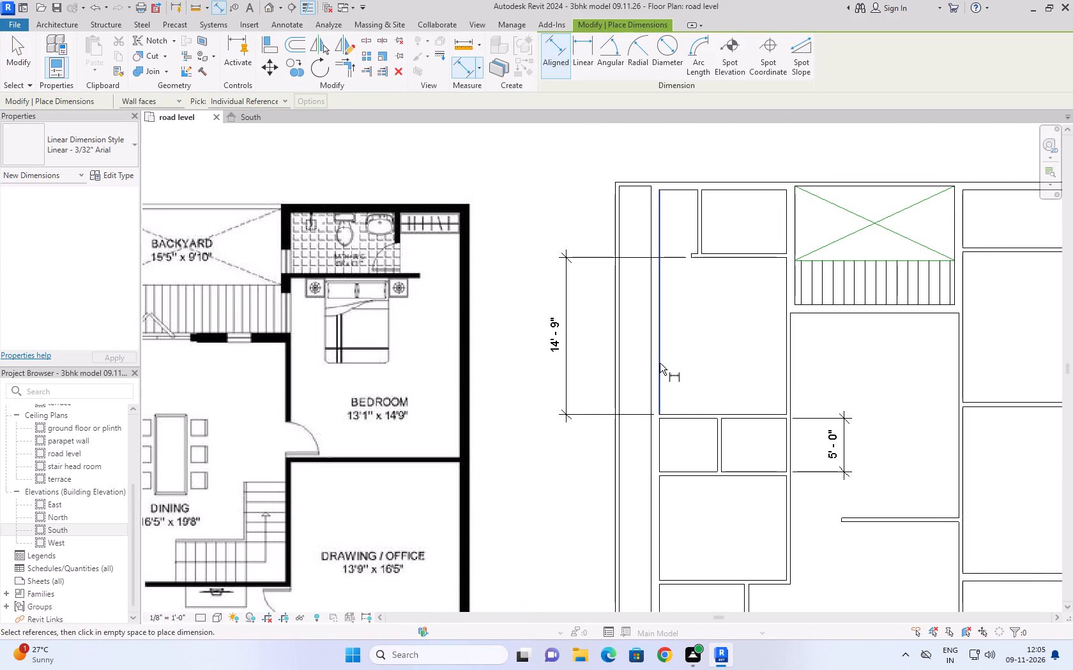
pyautogui.click(660, 363)
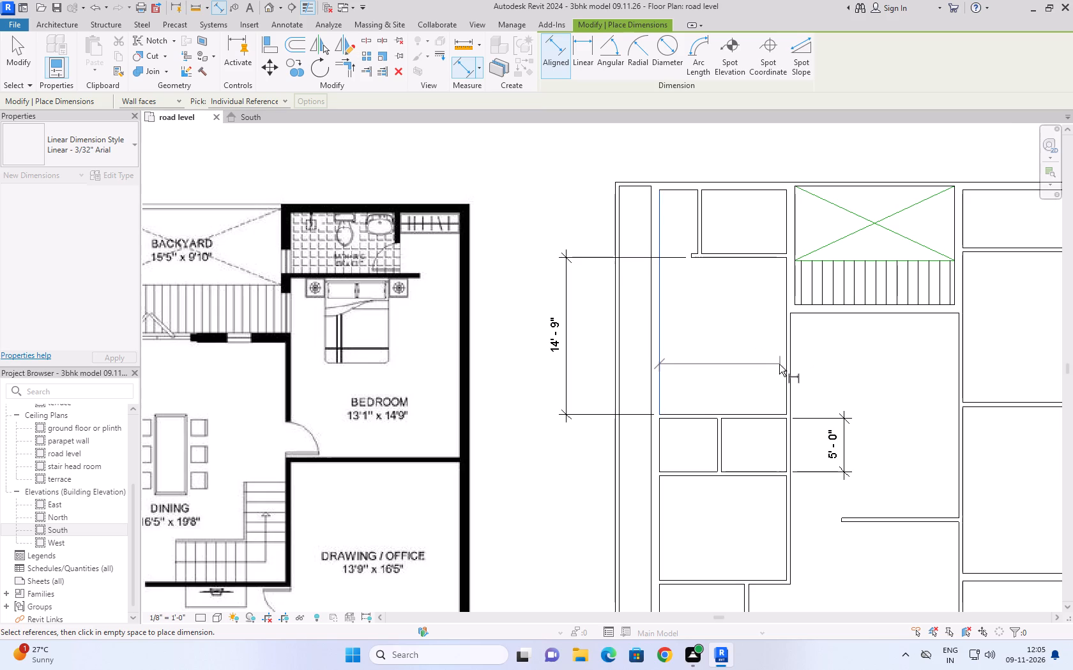
pyautogui.scroll(5, 781, 364)
pyautogui.click(793, 346)
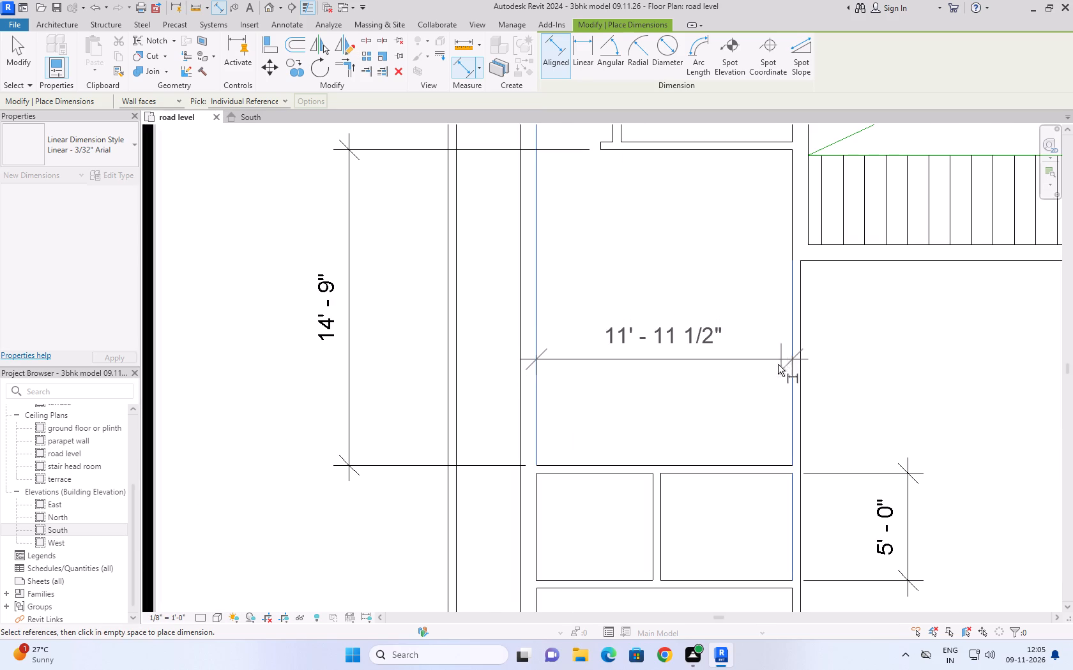
pyautogui.click(771, 381)
pyautogui.click(699, 362)
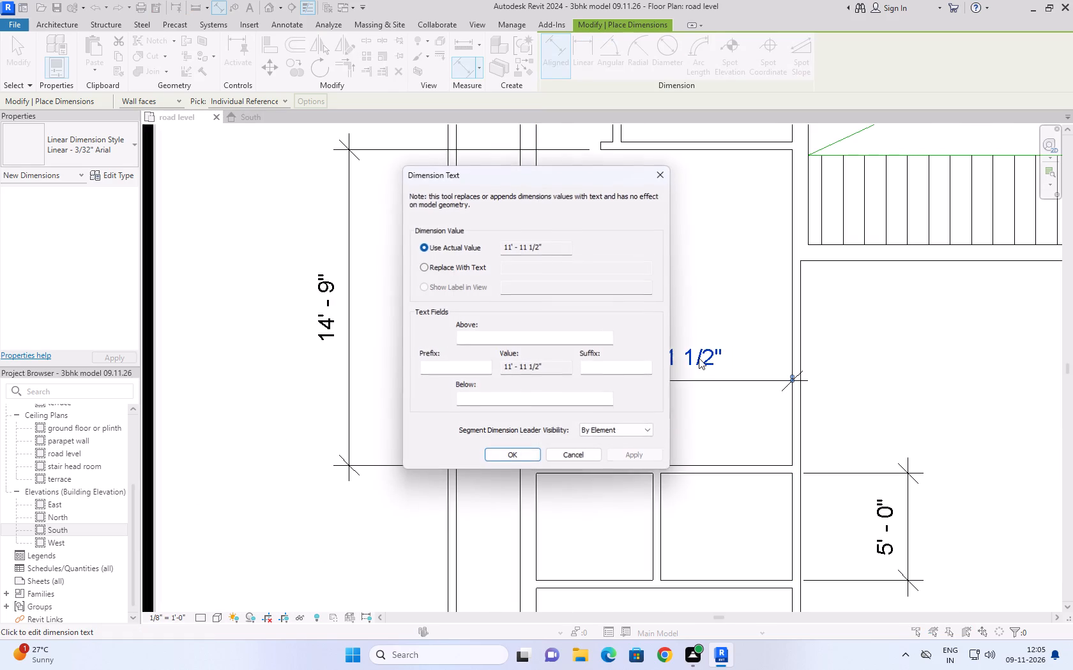
pyautogui.click(665, 175)
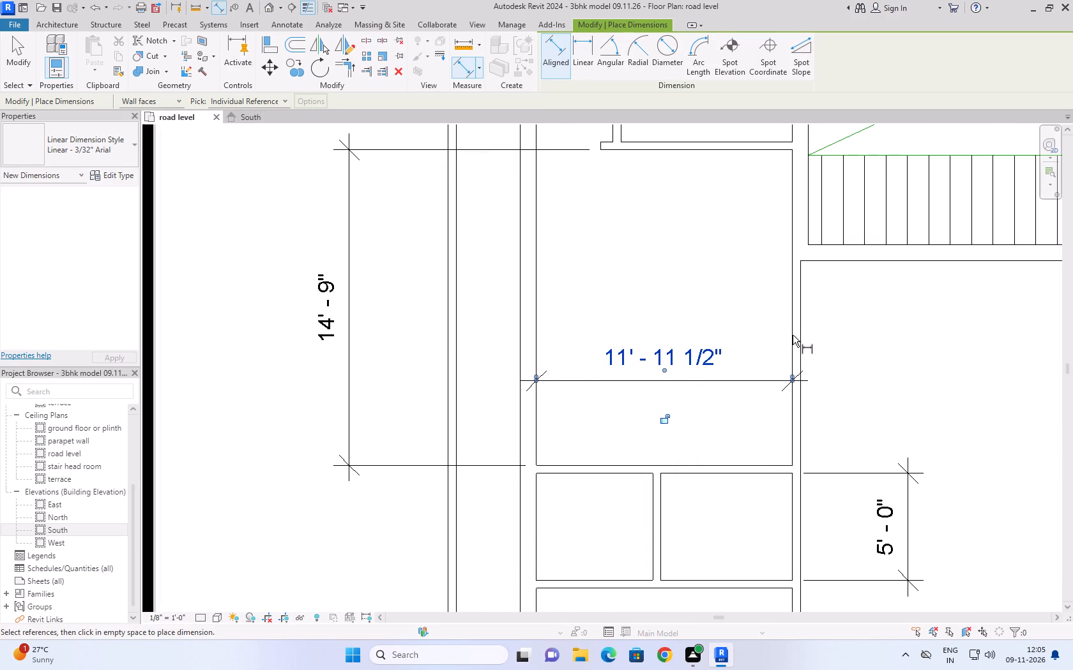
pyautogui.click(21, 59)
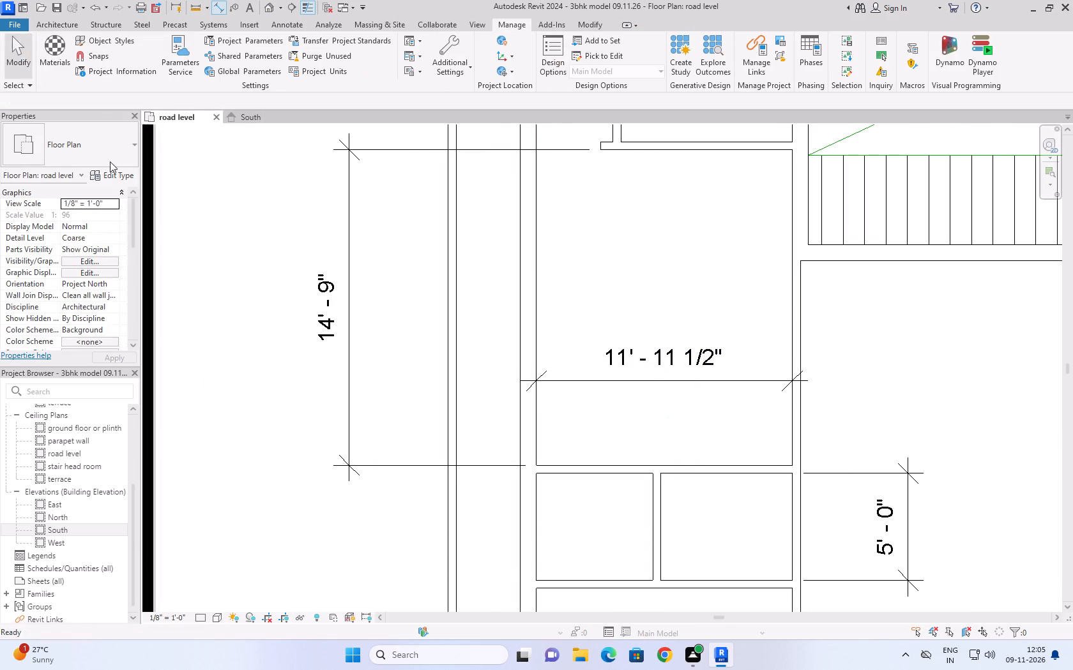
# Move the kitchen-side rear bedroom's 9" outer side wall to set the room's inner width to 13'1".
pyautogui.click(526, 299)
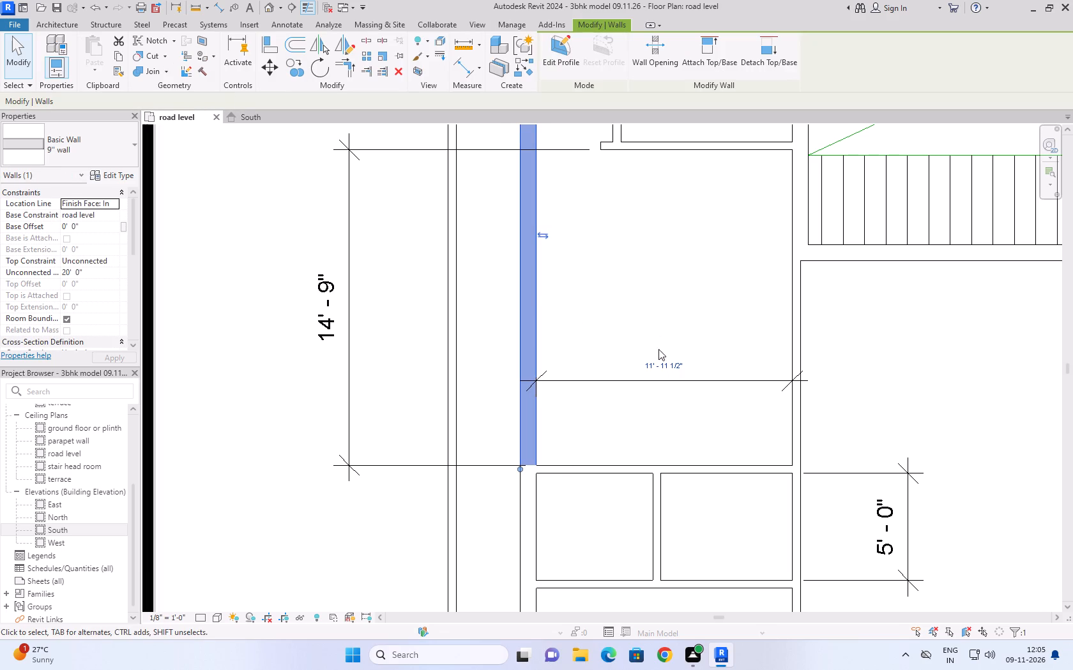
pyautogui.click(657, 369)
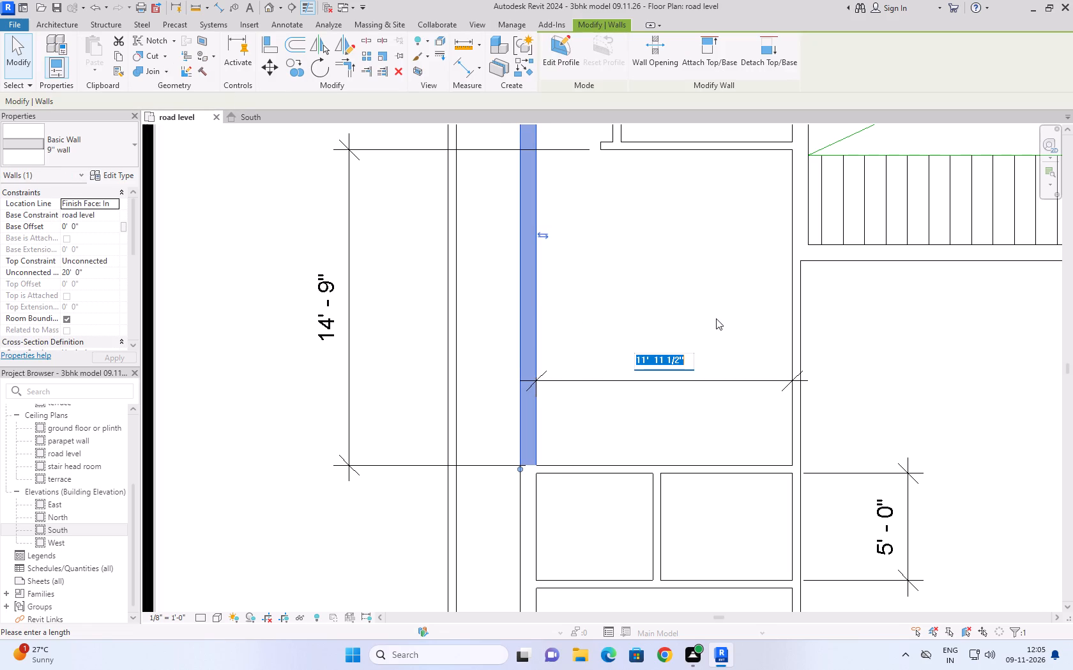
pyautogui.write('13')
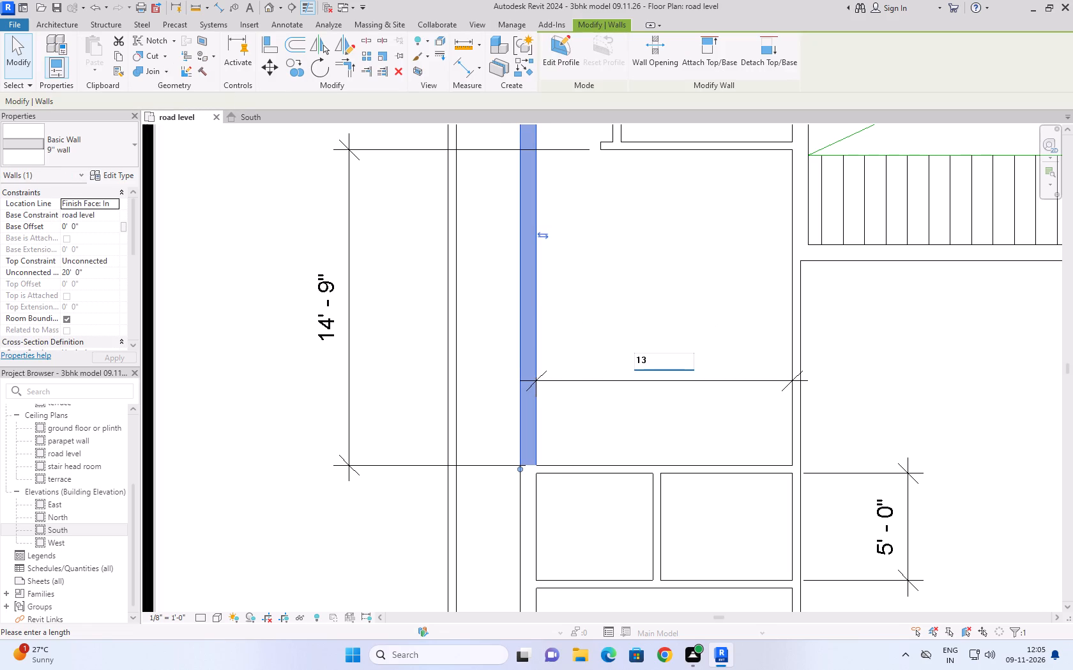
pyautogui.write("'1''")
pyautogui.press('Return')
pyautogui.scroll(-4, 716, 318)
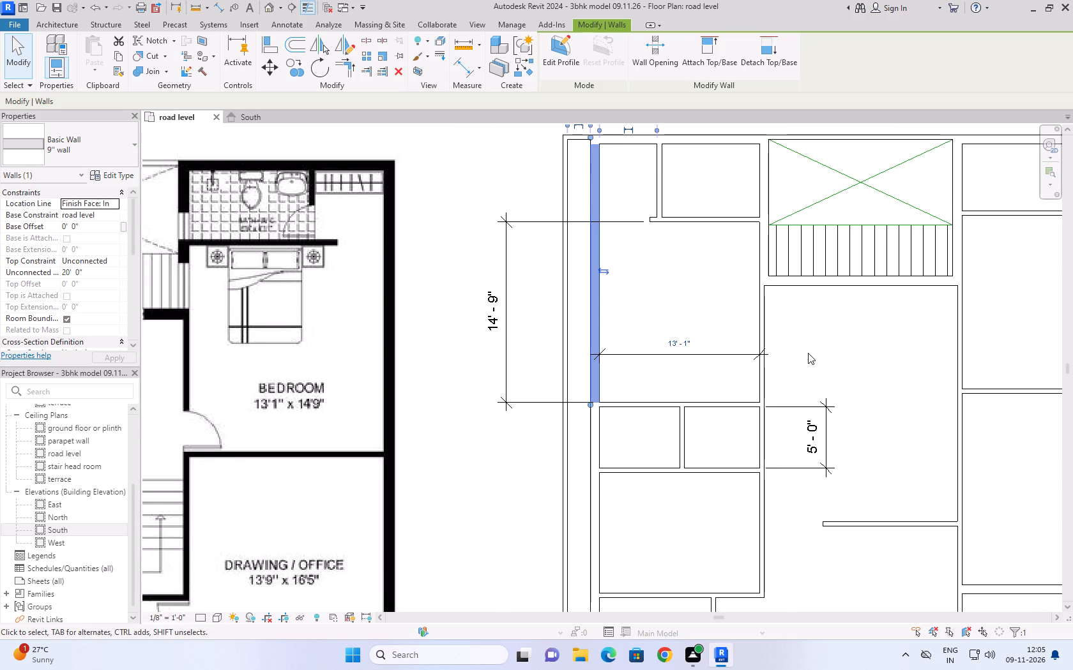
pyautogui.click(721, 510)
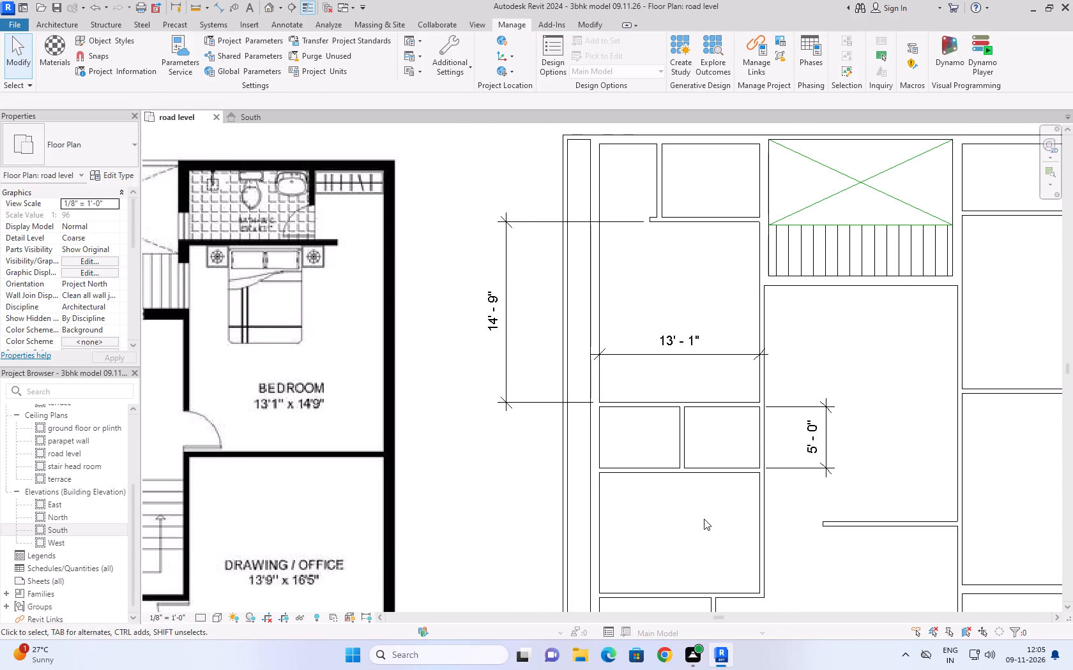
# Check the kitchen's inner width between its side walls with a temporary aligned dimension, and compare it with the rear bedroom's width.
pyautogui.press('d')
pyautogui.press('i')
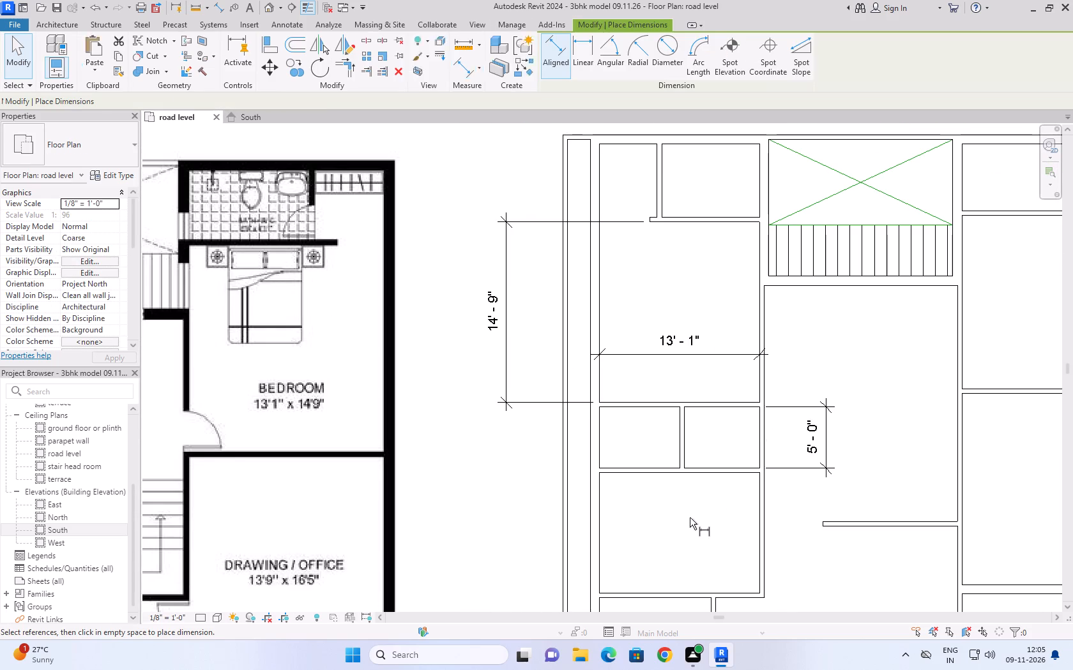
pyautogui.moveTo(600, 523); pyautogui.dragTo(654, 523)
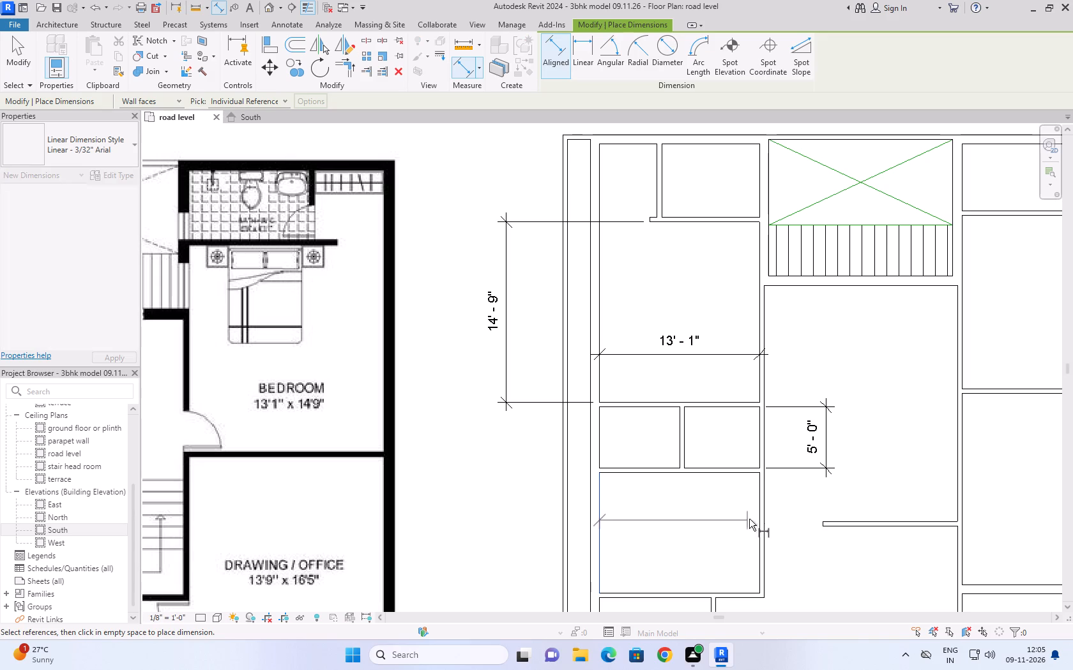
pyautogui.click(758, 512)
pyautogui.scroll(-4, 759, 501)
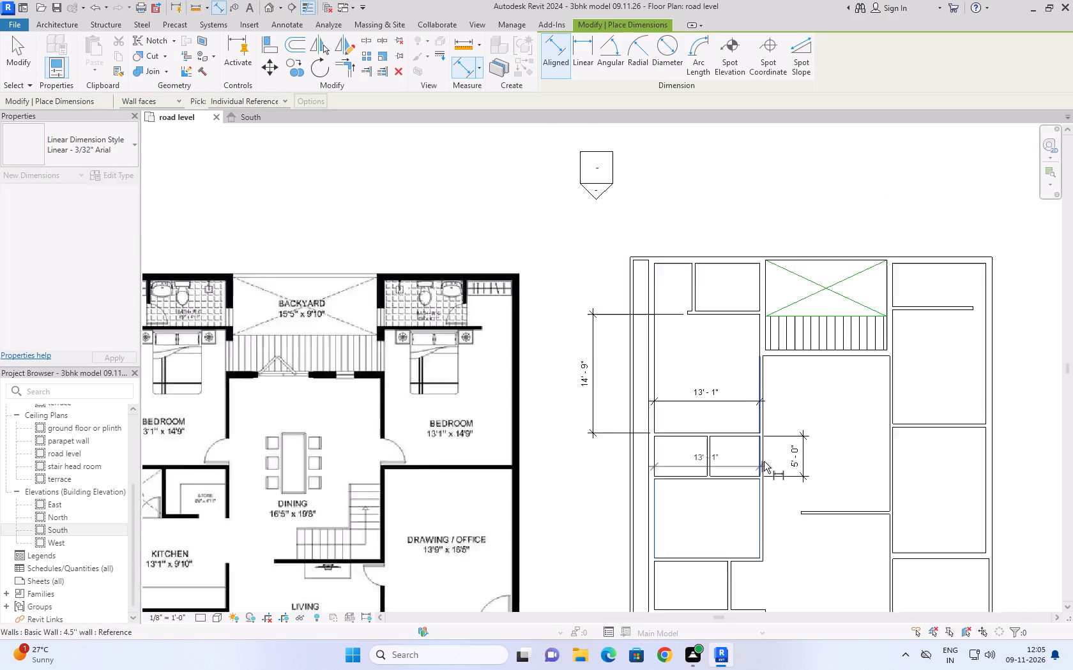
pyautogui.scroll(-5, 750, 569)
pyautogui.moveTo(740, 599); pyautogui.dragTo(733, 628, button='right')
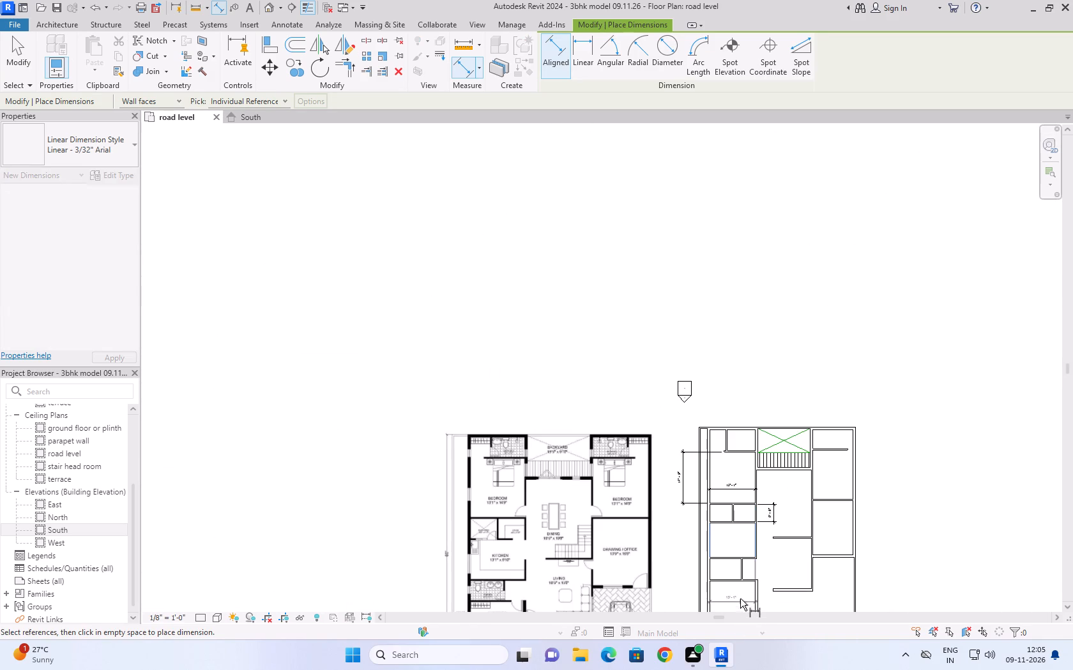
pyautogui.scroll(10, 740, 593)
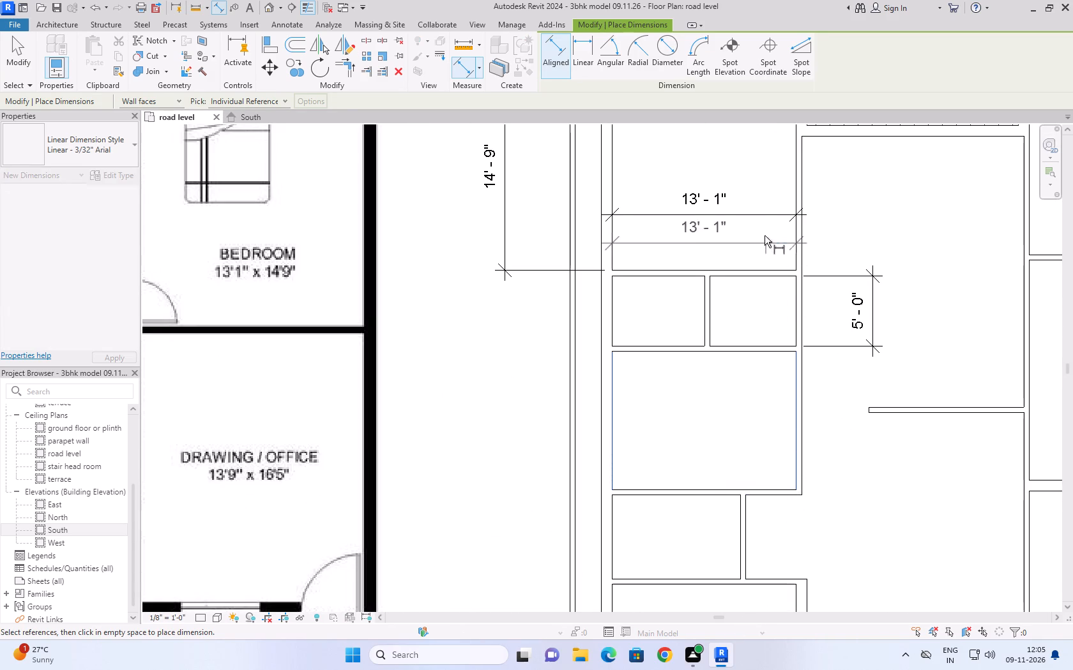
pyautogui.scroll(-11, 713, 516)
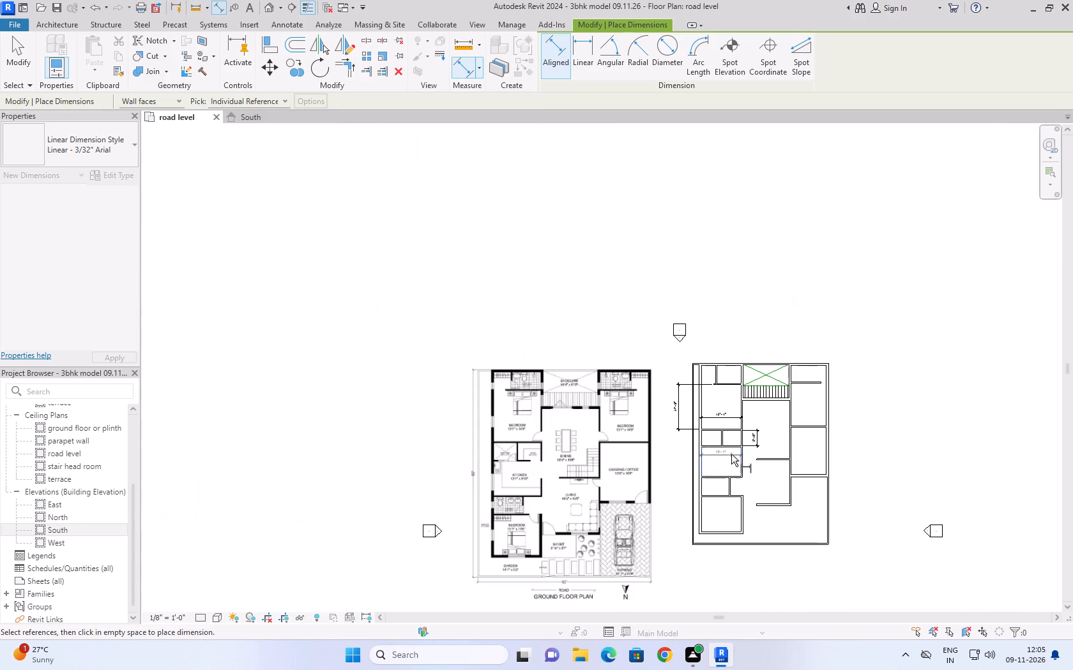
pyautogui.scroll(9, 722, 537)
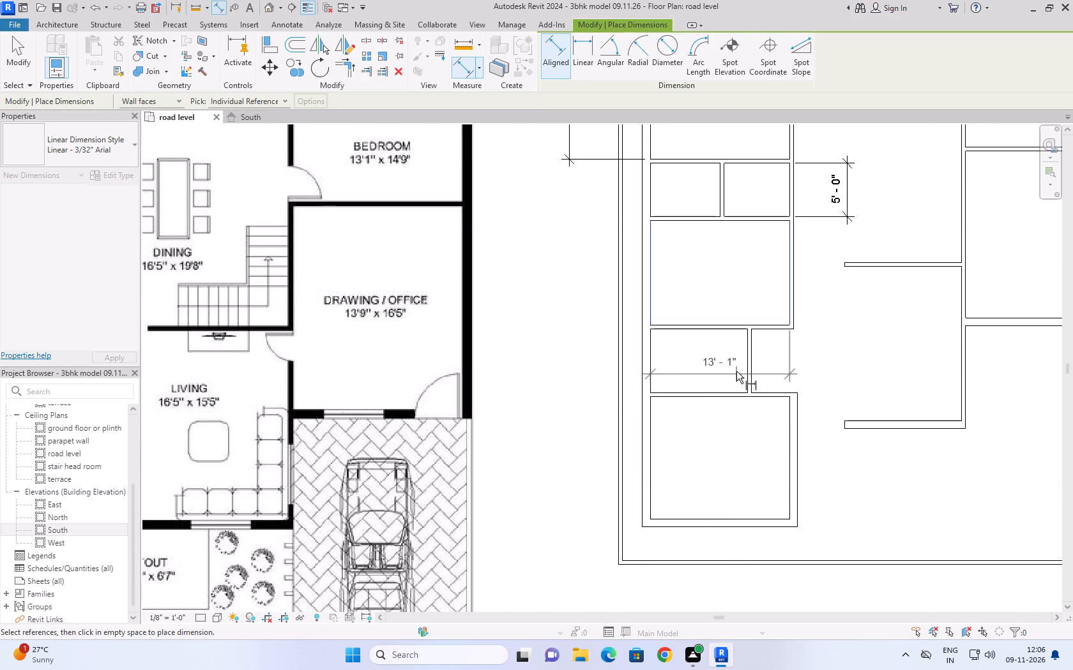
pyautogui.scroll(-4, 737, 369)
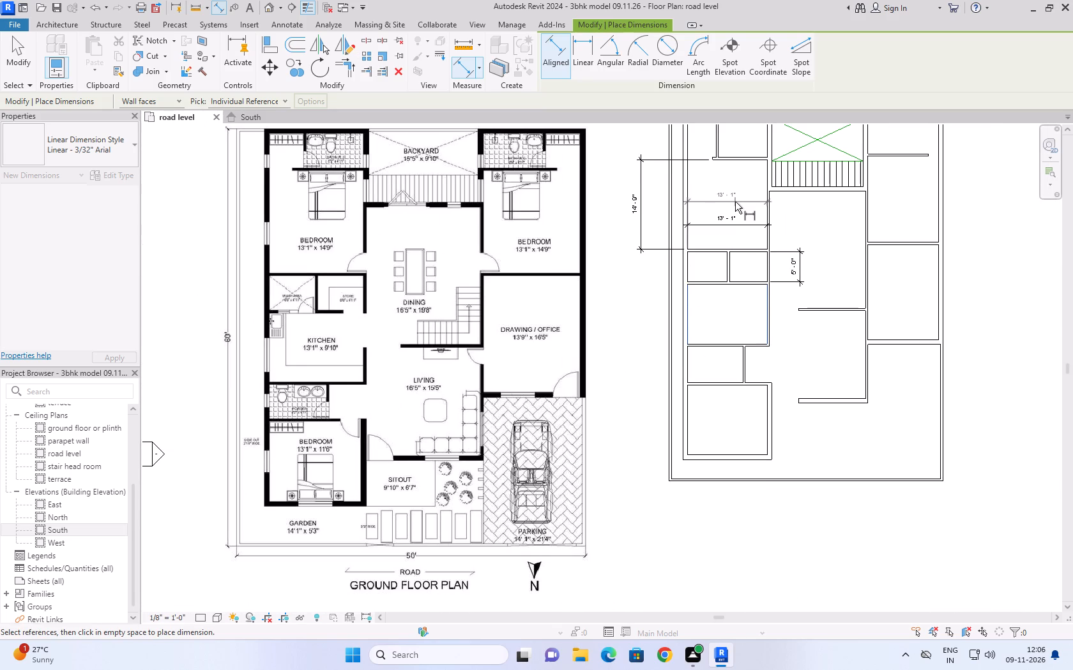
pyautogui.moveTo(735, 202); pyautogui.dragTo(733, 406, button='middle')
pyautogui.scroll(5, 730, 407)
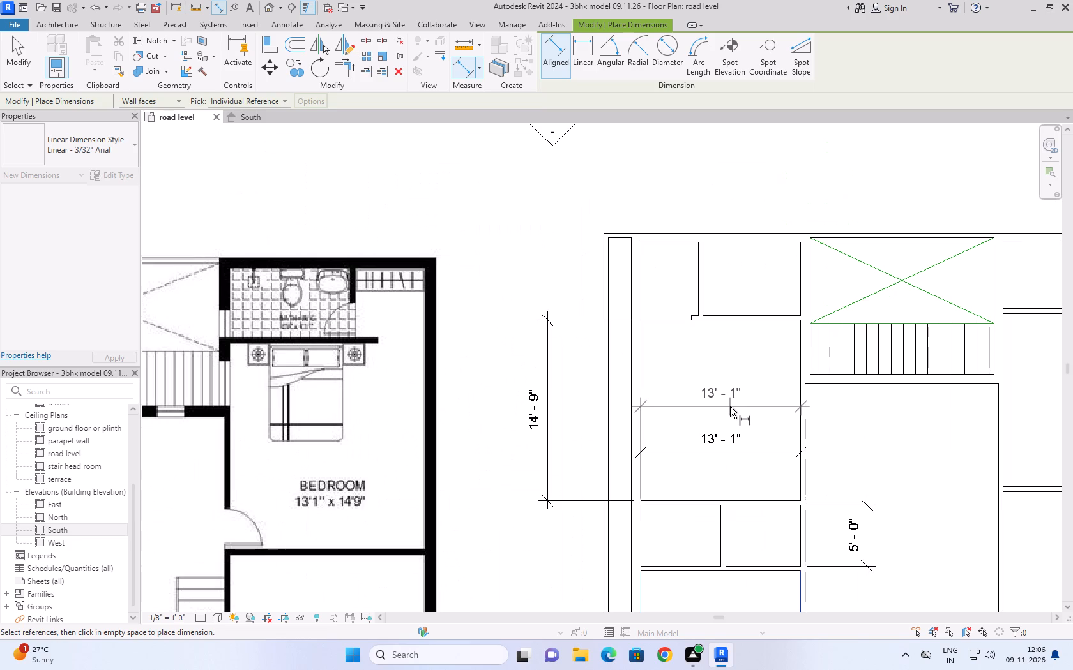
pyautogui.press('Escape')
pyautogui.press('Escape')
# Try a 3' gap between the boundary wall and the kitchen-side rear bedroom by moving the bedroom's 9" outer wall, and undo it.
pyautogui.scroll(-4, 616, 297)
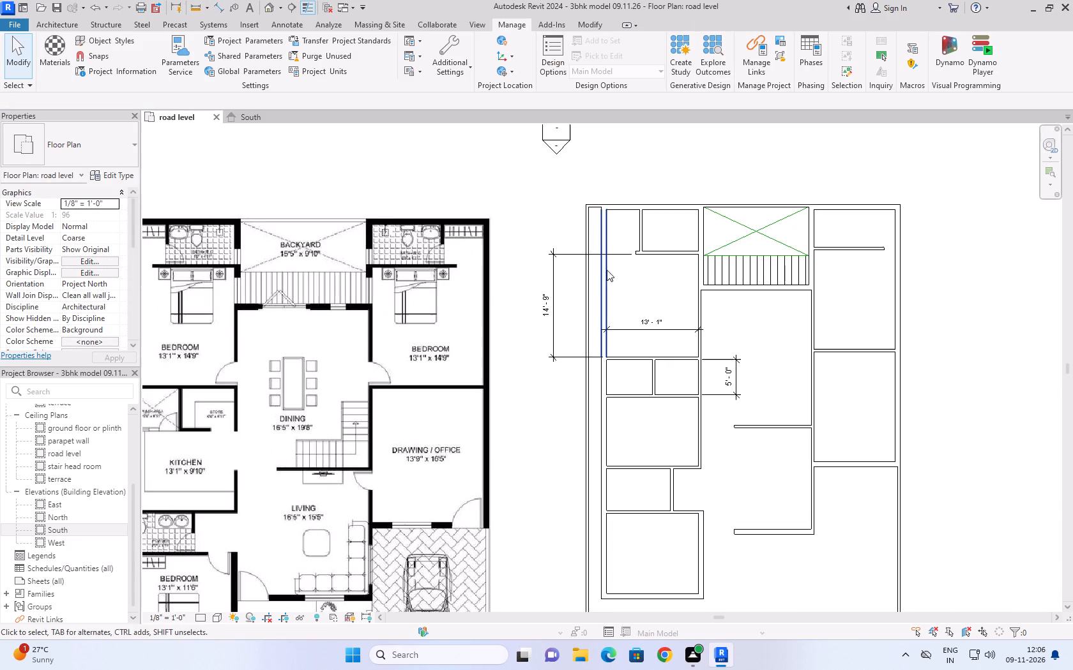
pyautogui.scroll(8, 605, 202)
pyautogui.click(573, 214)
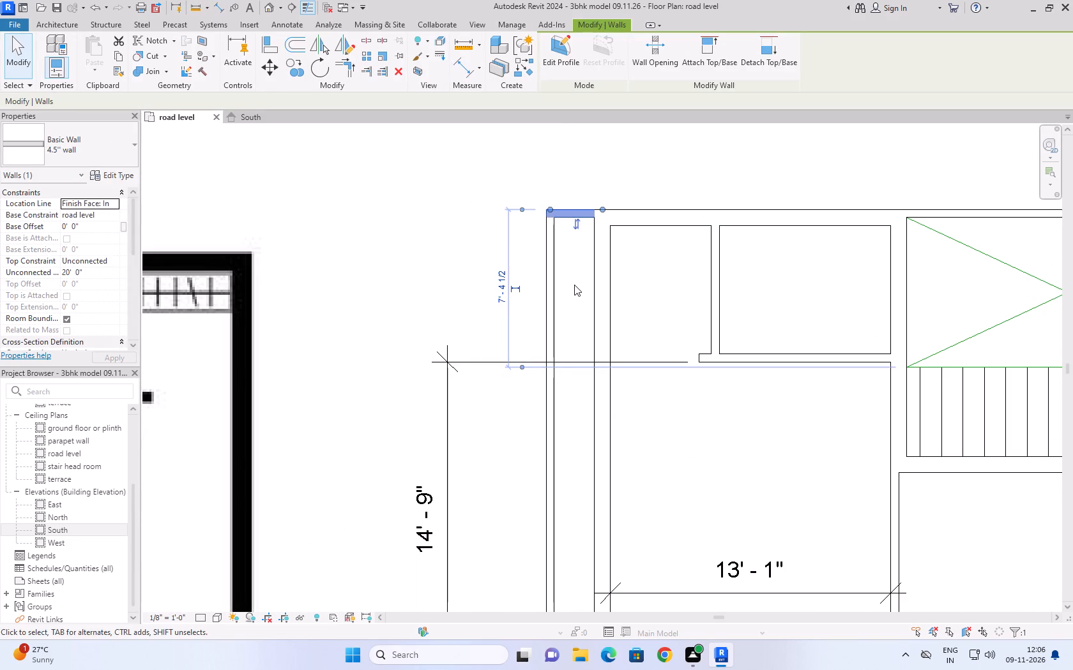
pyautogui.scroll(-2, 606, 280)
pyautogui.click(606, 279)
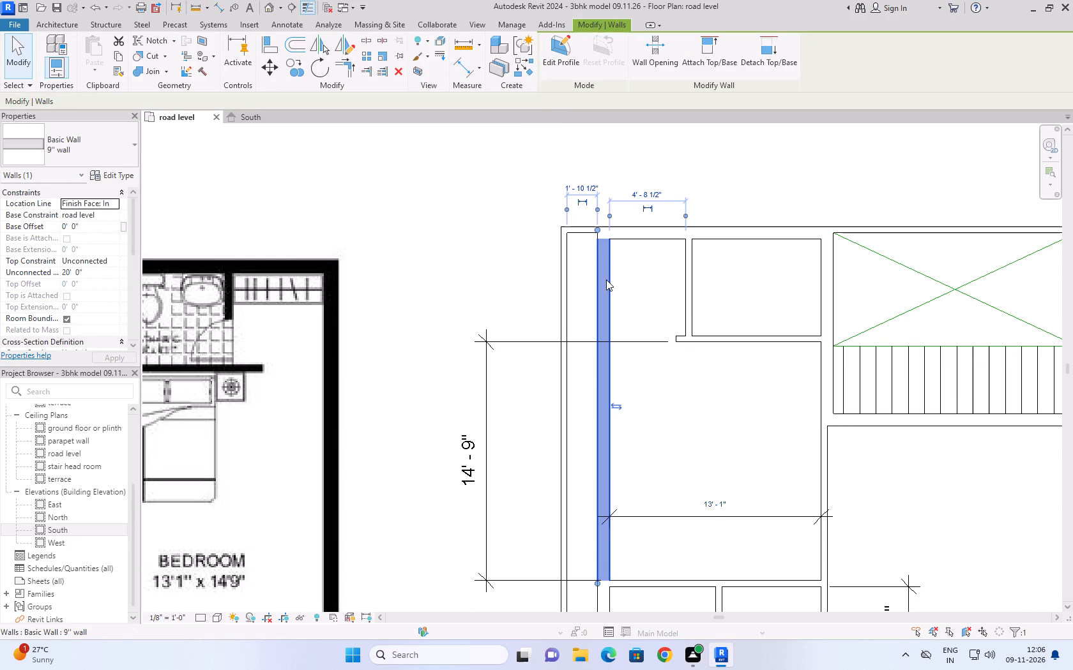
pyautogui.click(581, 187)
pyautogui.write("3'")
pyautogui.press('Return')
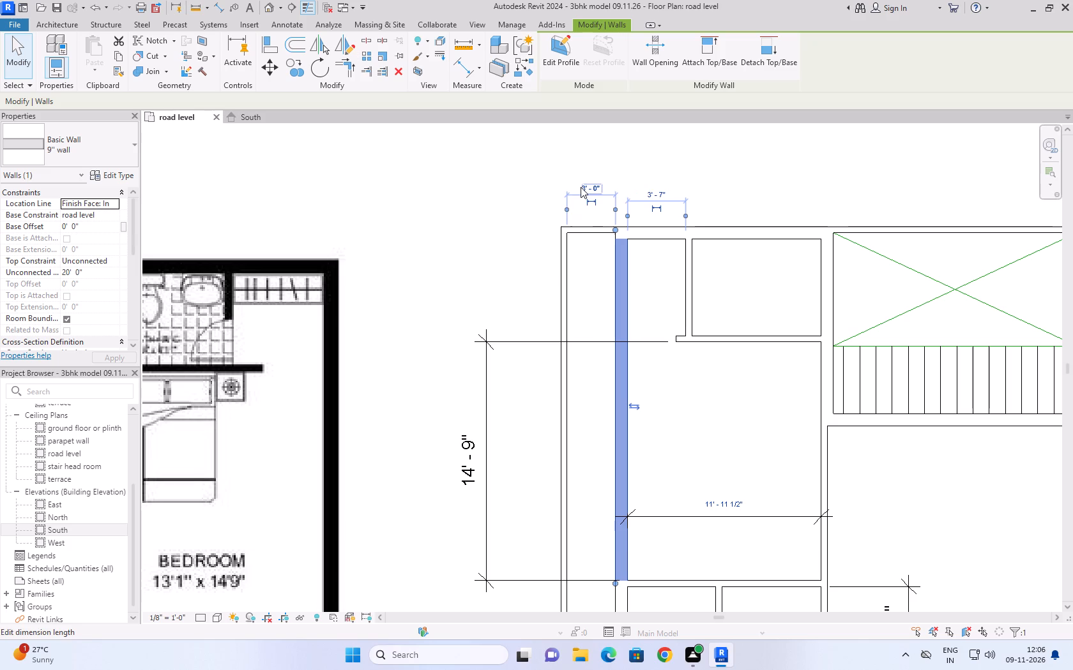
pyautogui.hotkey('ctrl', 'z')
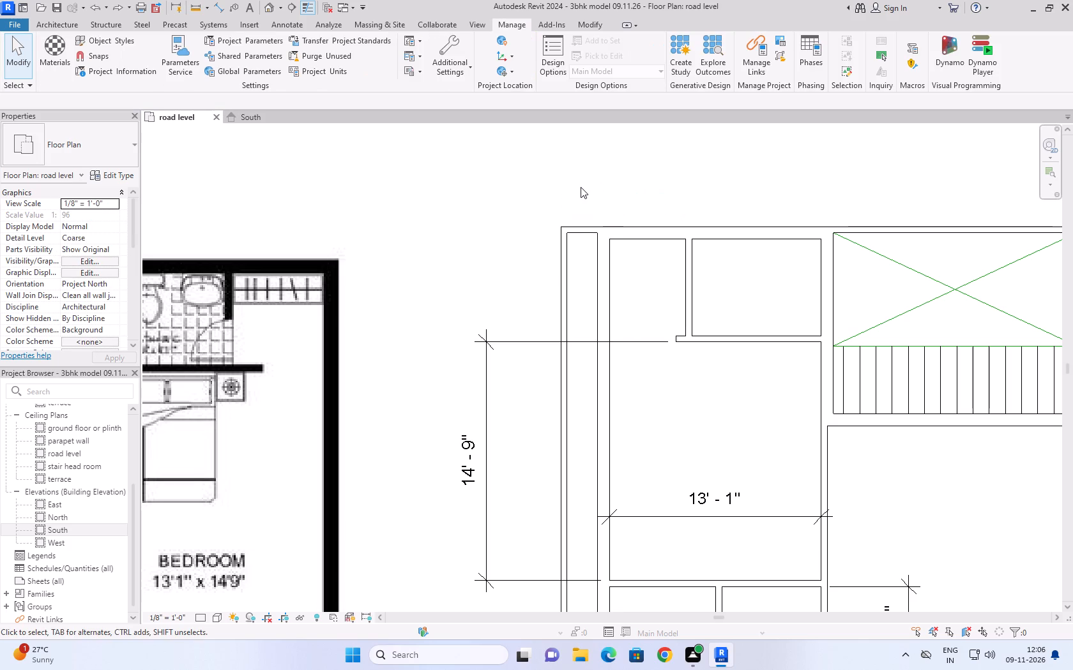
# Move the kitchen-side 4.5" boundary wall to set its gap from the house's 9" outer side wall to 3'.
pyautogui.click(572, 228)
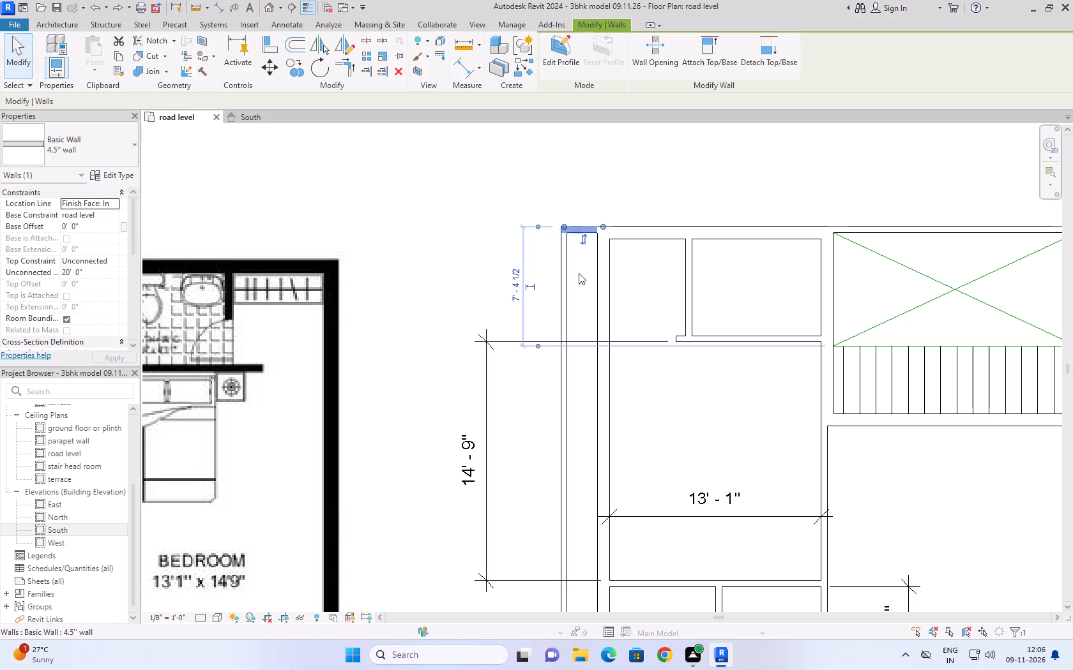
pyautogui.click(627, 234)
pyautogui.click(566, 311)
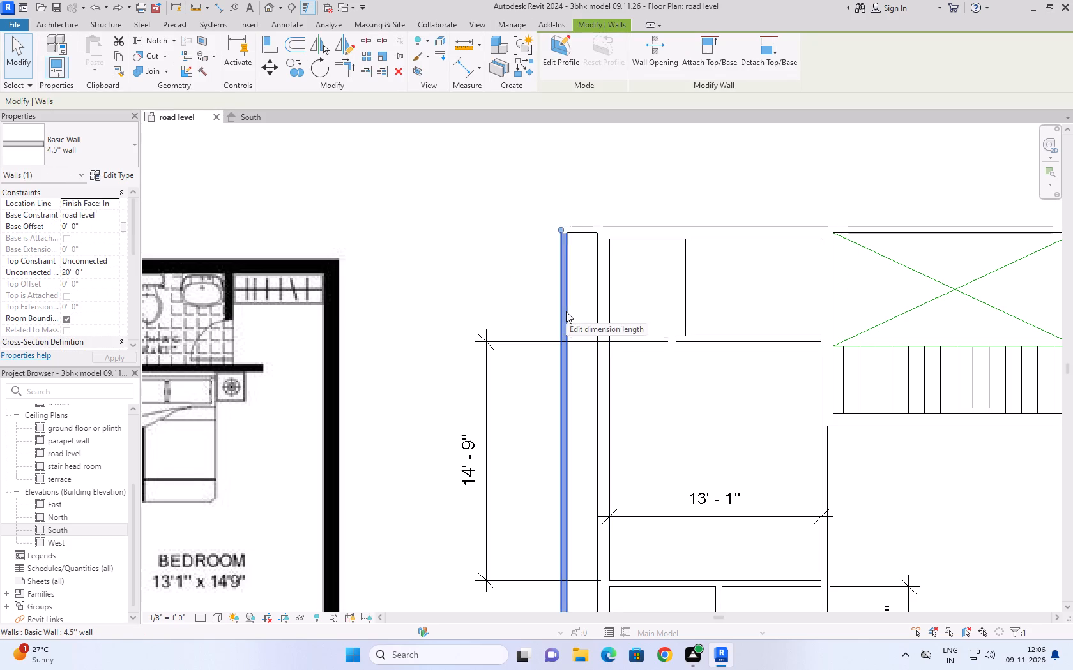
pyautogui.scroll(-11, 607, 252)
pyautogui.scroll(12, 607, 456)
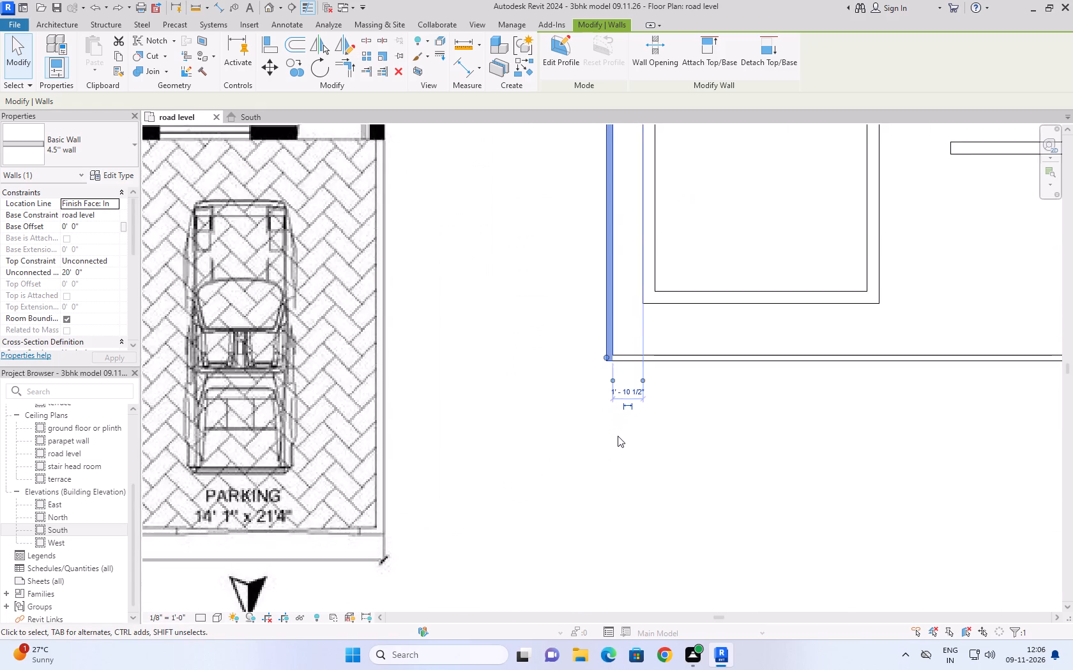
pyautogui.scroll(3, 618, 436)
pyautogui.click(631, 363)
pyautogui.press('3')
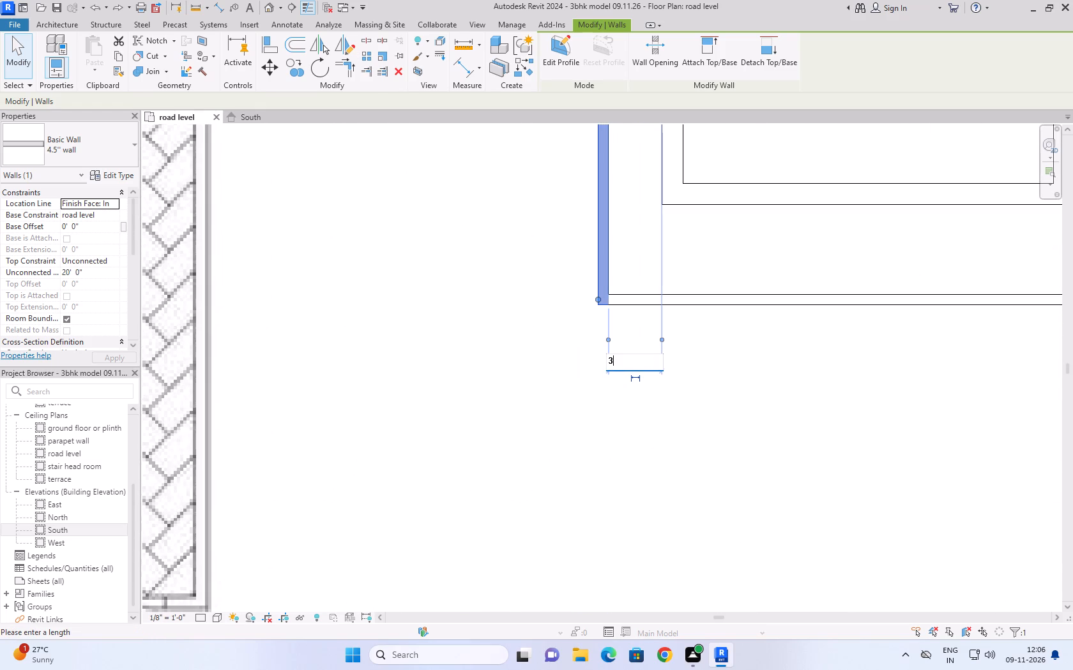
pyautogui.press("'")
pyautogui.scroll(-10, 657, 459)
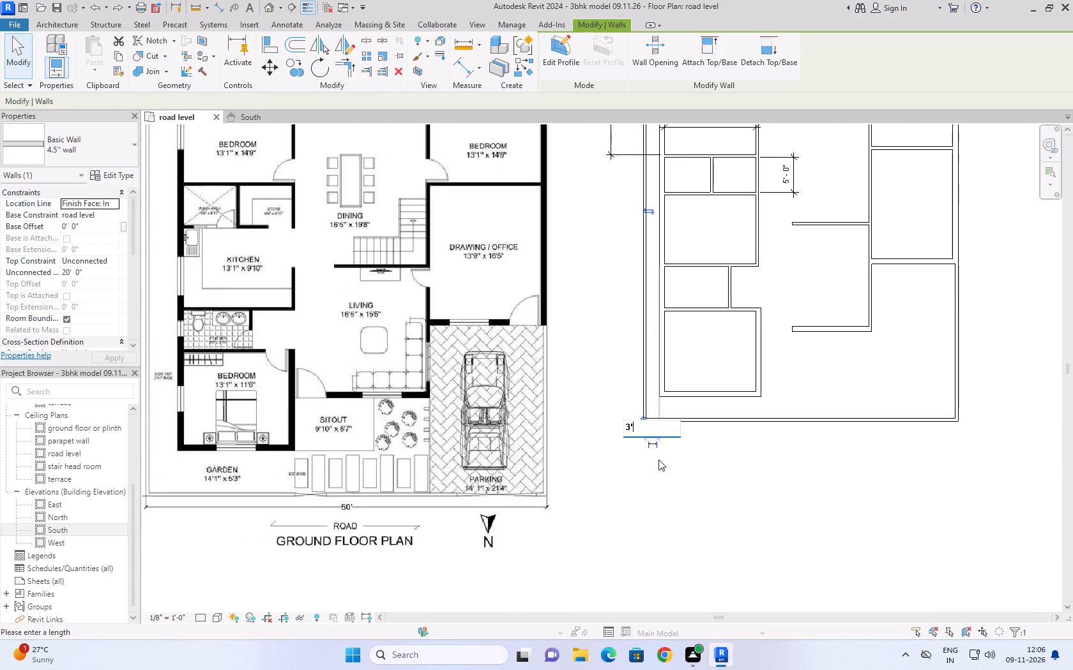
pyautogui.press('Return')
pyautogui.scroll(-4, 660, 477)
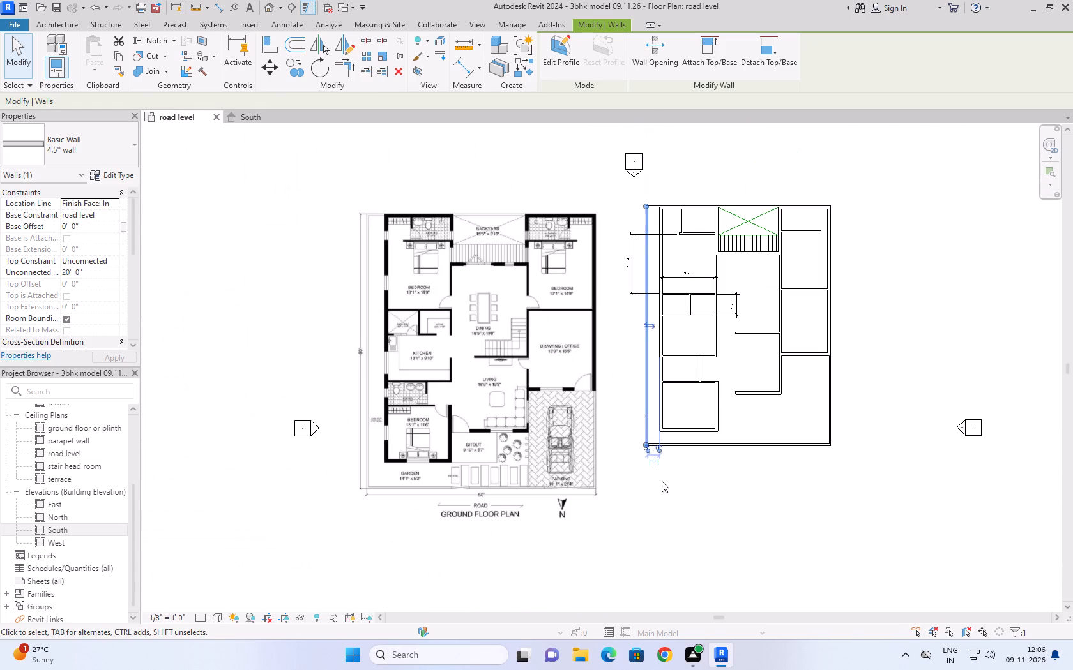
pyautogui.click(662, 481)
# Extend the free end of the kitchen-side rear bathroom's 4.5" lower wall, setting its gap to the bedroom's outer side wall to 3'.
pyautogui.scroll(9, 685, 219)
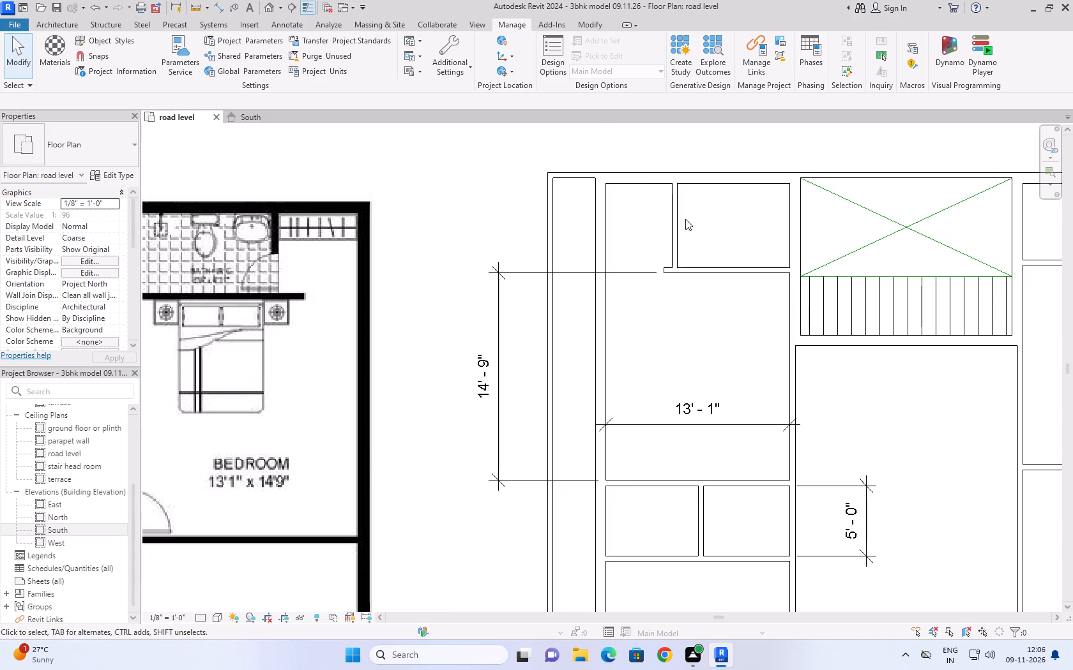
pyautogui.click(664, 272)
pyautogui.moveTo(663, 272); pyautogui.dragTo(653, 274)
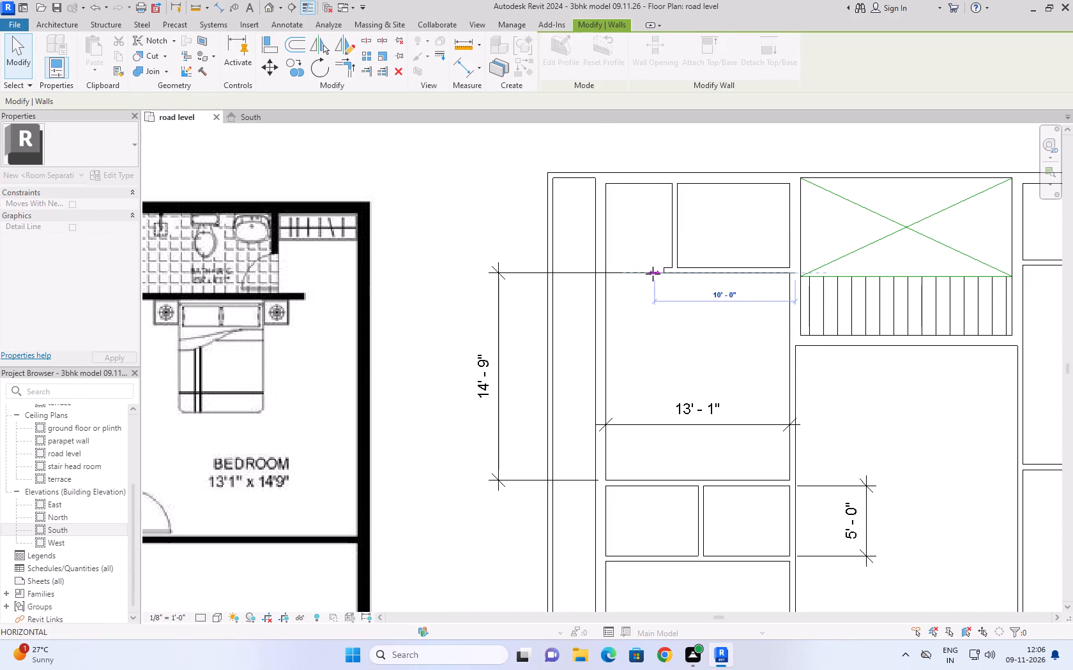
pyautogui.moveTo(653, 274); pyautogui.dragTo(651, 274)
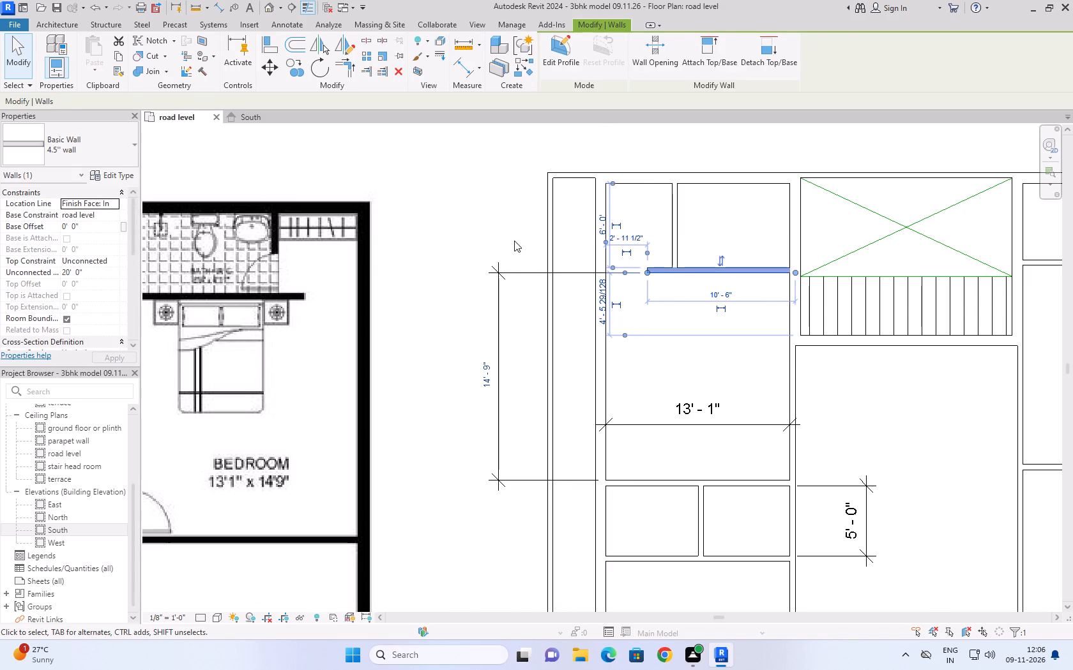
pyautogui.click(503, 217)
pyautogui.click(660, 269)
pyautogui.scroll(5, 621, 294)
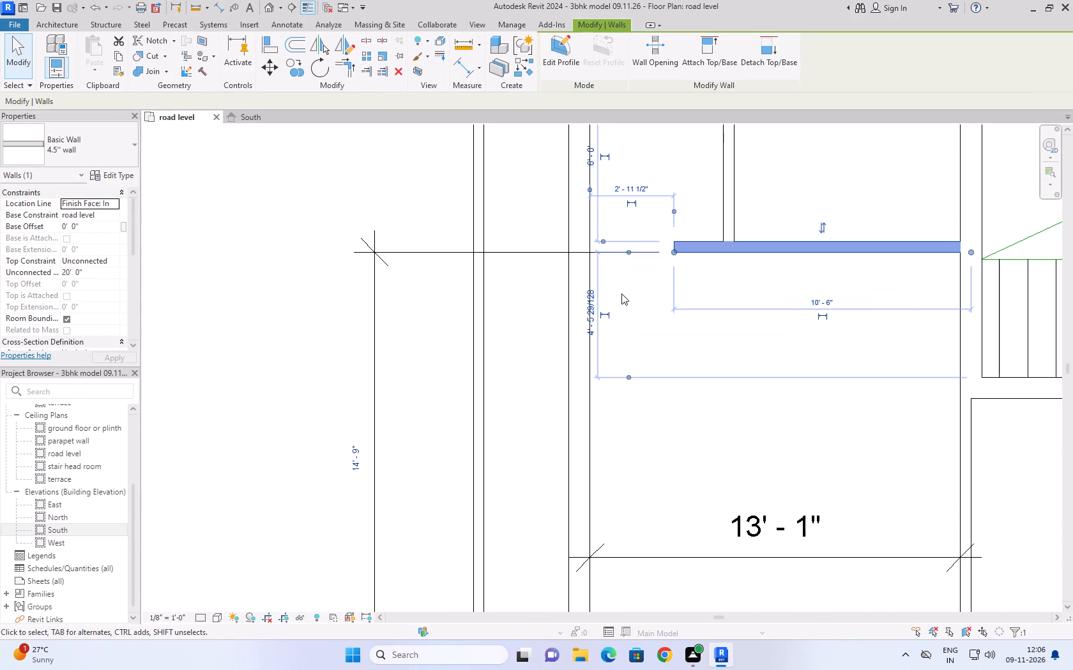
pyautogui.click(632, 190)
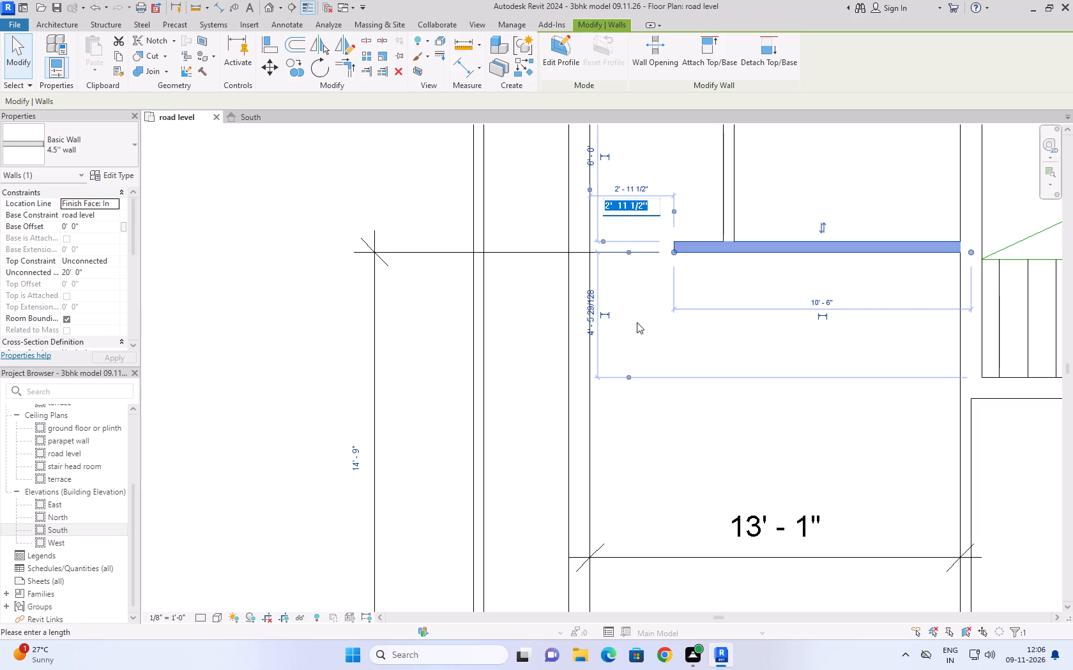
pyautogui.press('3')
pyautogui.press("'")
pyautogui.press('Return')
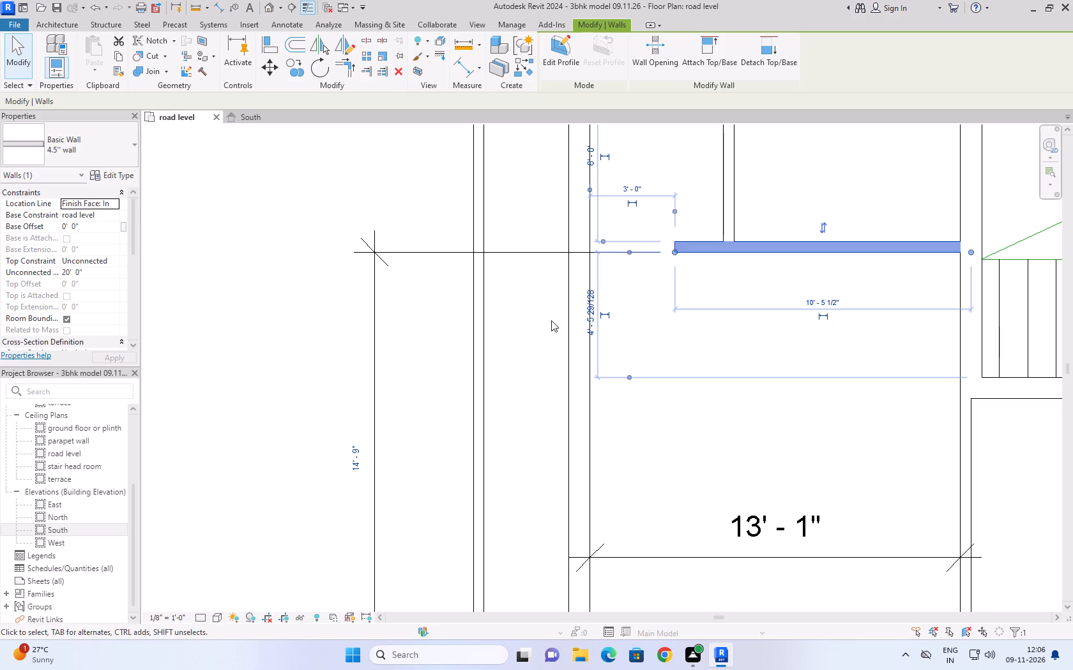
pyautogui.scroll(-4, 542, 320)
pyautogui.click(415, 230)
# Delete the 13'1", 14'9" and 5' dimensions around the kitchen-side rear bedroom, wash area and store.
pyautogui.scroll(-6, 519, 267)
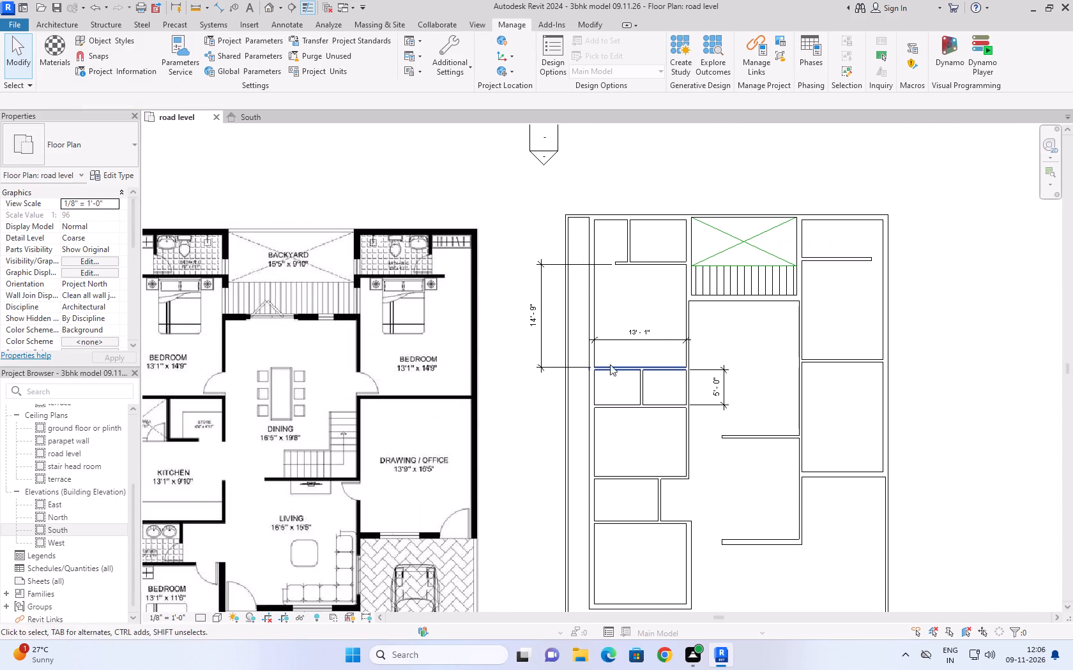
pyautogui.click(629, 336)
pyautogui.press('Delete')
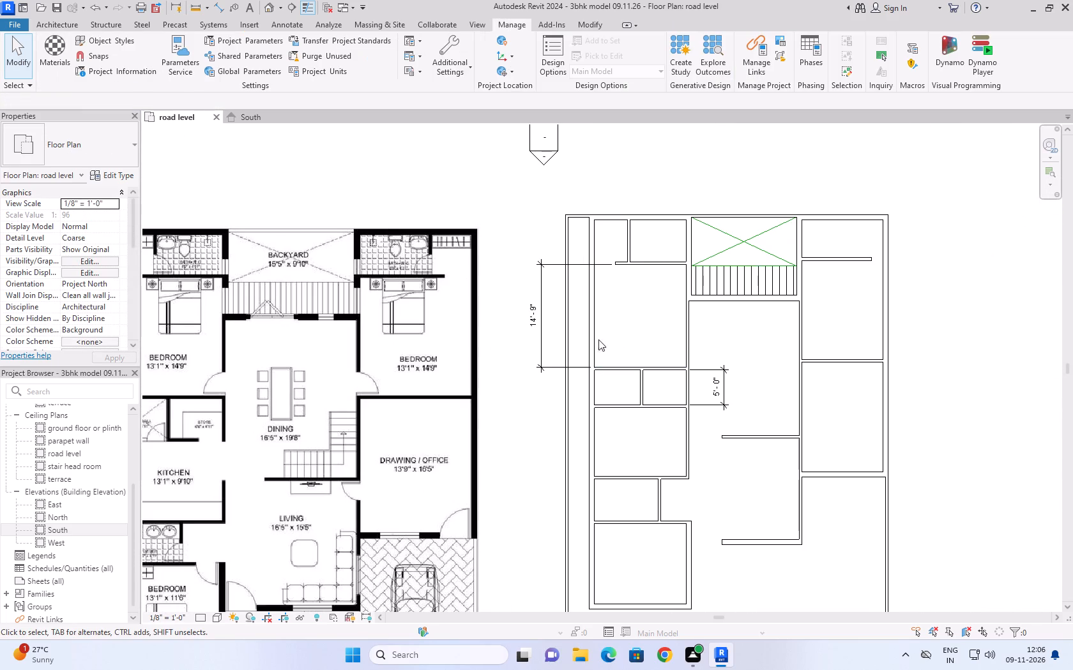
pyautogui.click(538, 318)
pyautogui.press('Delete')
pyautogui.click(725, 375)
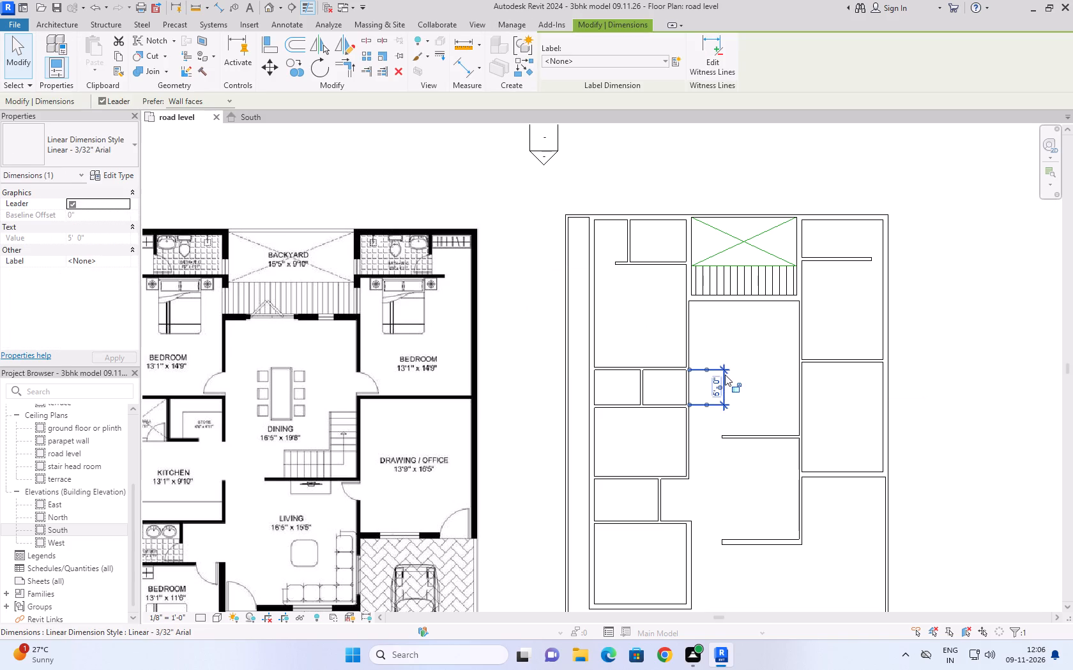
pyautogui.press('Delete')
# Move the 4.5" partition of the front bathroom below the kitchen to set the bathroom's inner width to 8'.
pyautogui.scroll(-4, 736, 350)
pyautogui.scroll(-4, 729, 435)
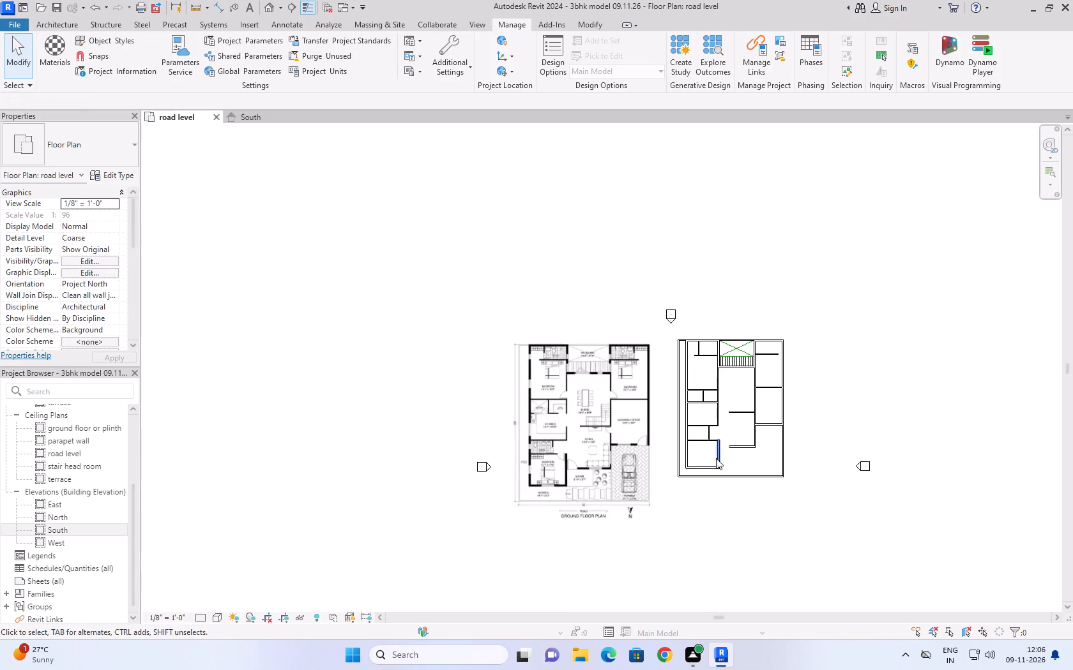
pyautogui.scroll(9, 709, 463)
pyautogui.scroll(-4, 694, 435)
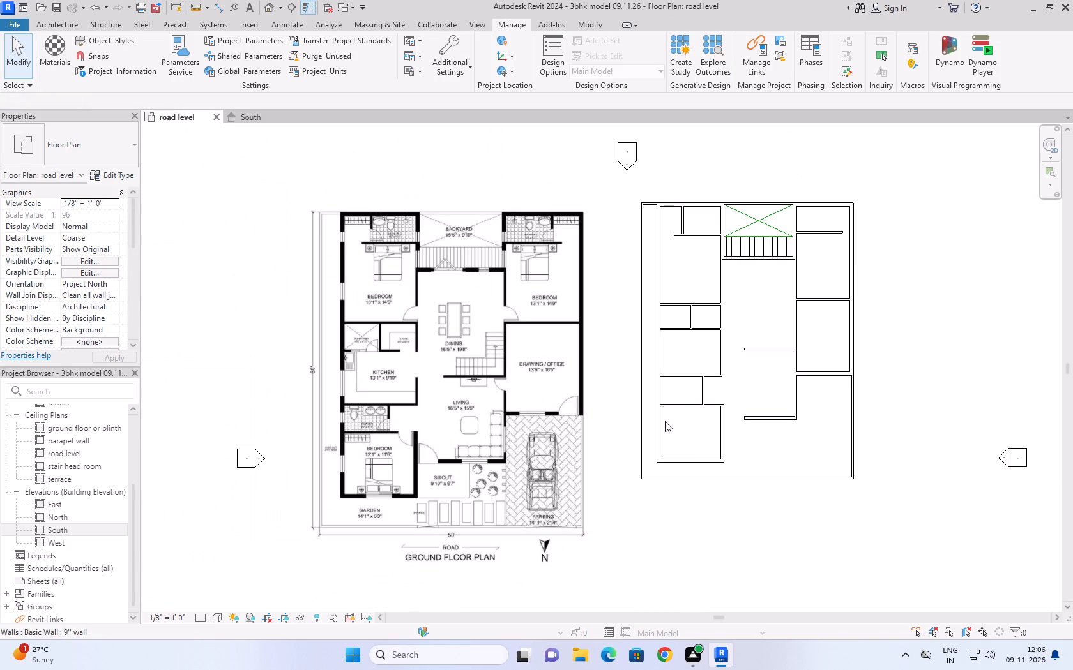
pyautogui.click(678, 401)
pyautogui.scroll(3, 699, 422)
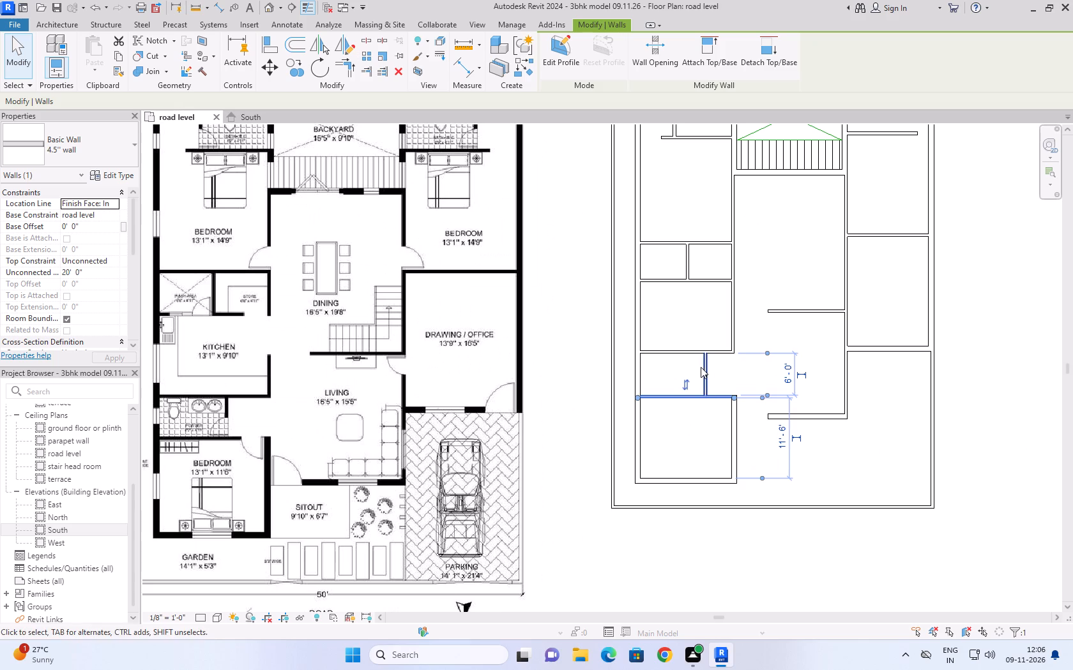
pyautogui.click(703, 366)
pyautogui.click(685, 429)
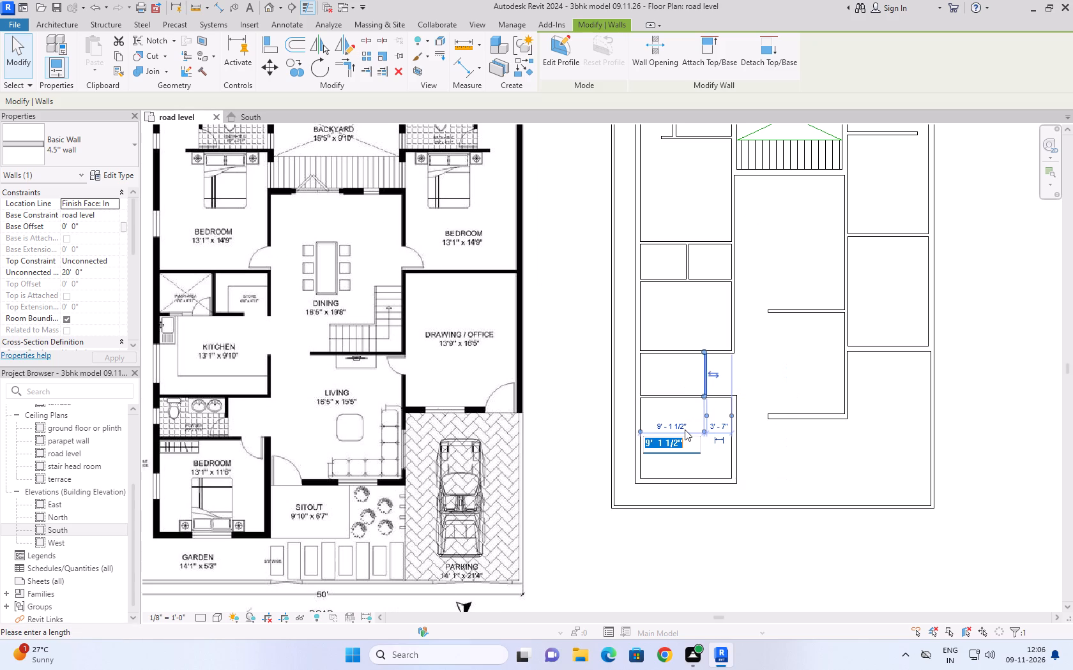
pyautogui.write("8'")
pyautogui.press('Return')
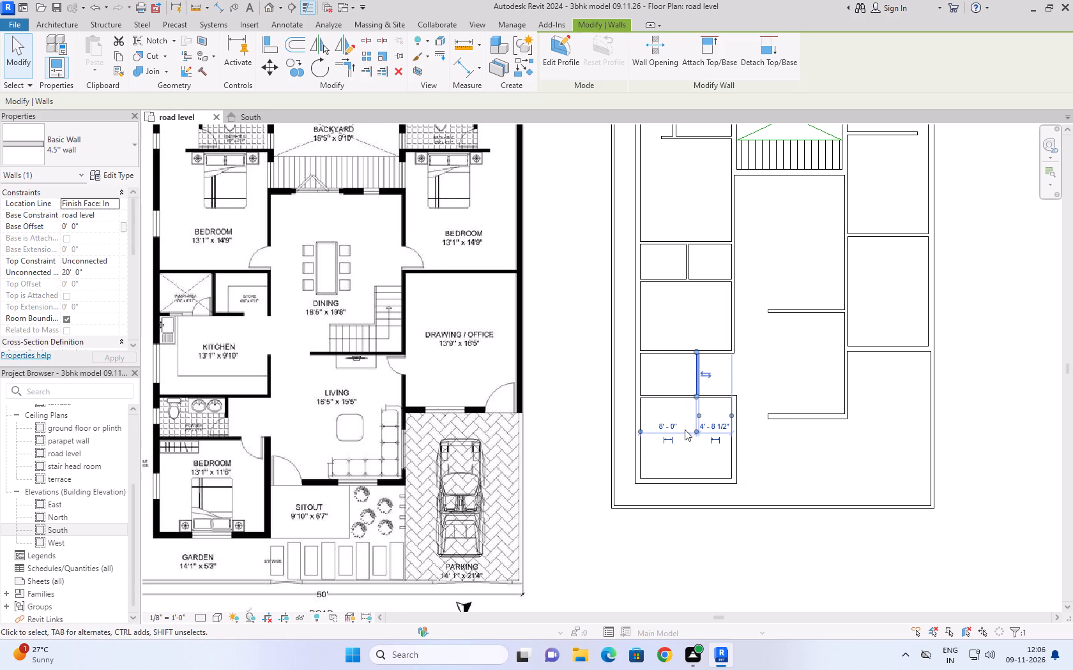
# Check the front bedroom's wall spacings and its gaps to the boundary walls against the reference ground floor plan.
pyautogui.scroll(5, 694, 466)
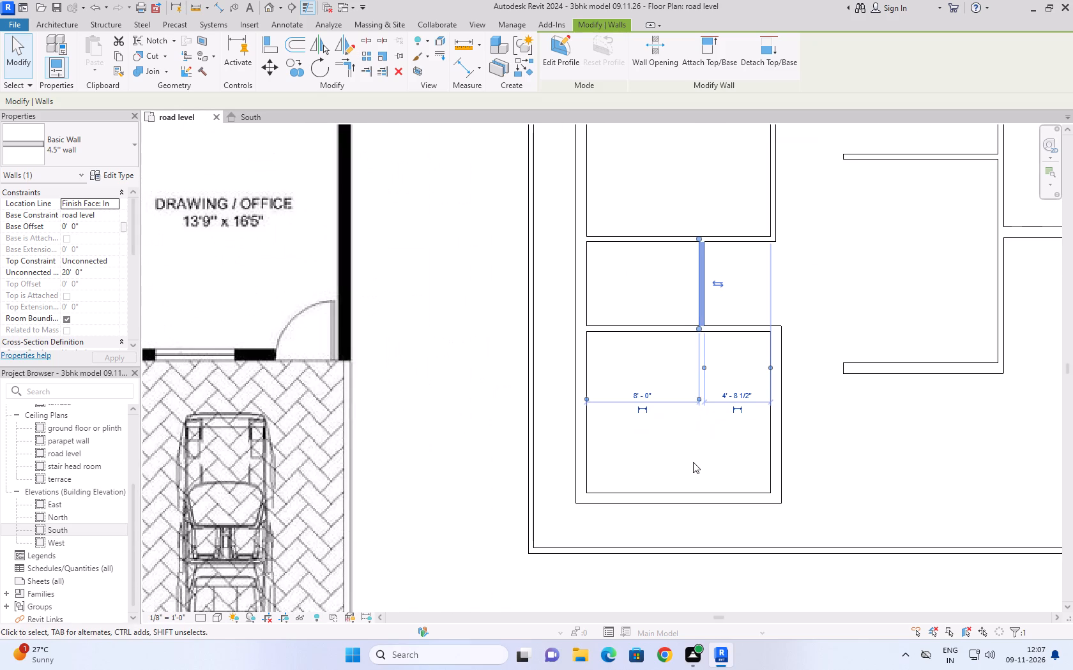
pyautogui.click(786, 567)
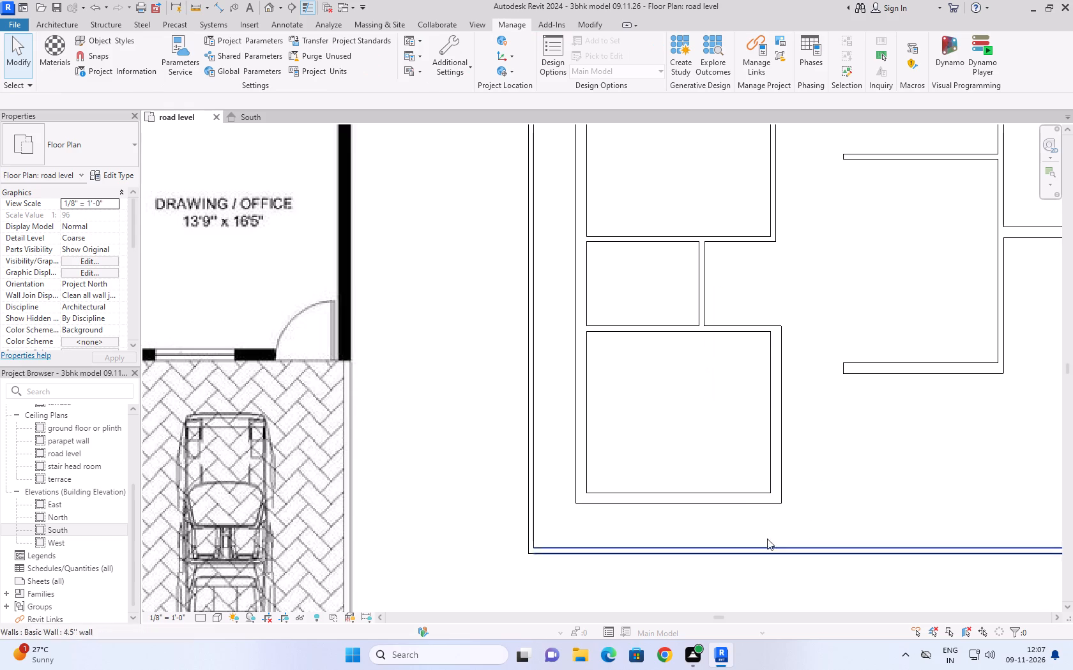
pyautogui.click(740, 503)
pyautogui.scroll(-2, 798, 413)
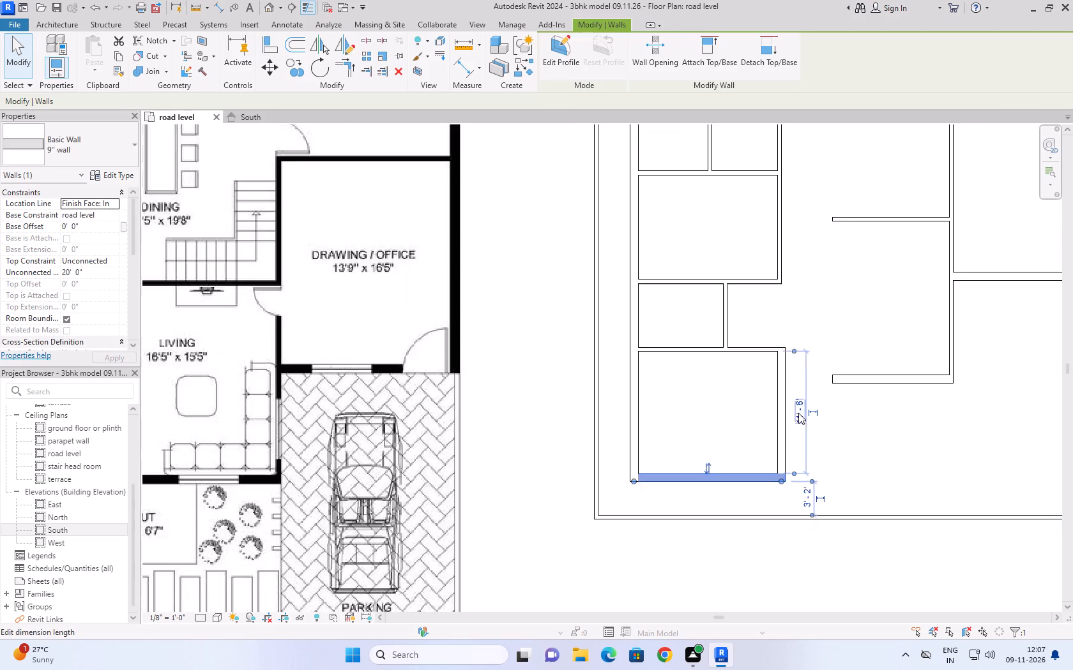
pyautogui.scroll(-6, 798, 413)
pyautogui.scroll(10, 470, 452)
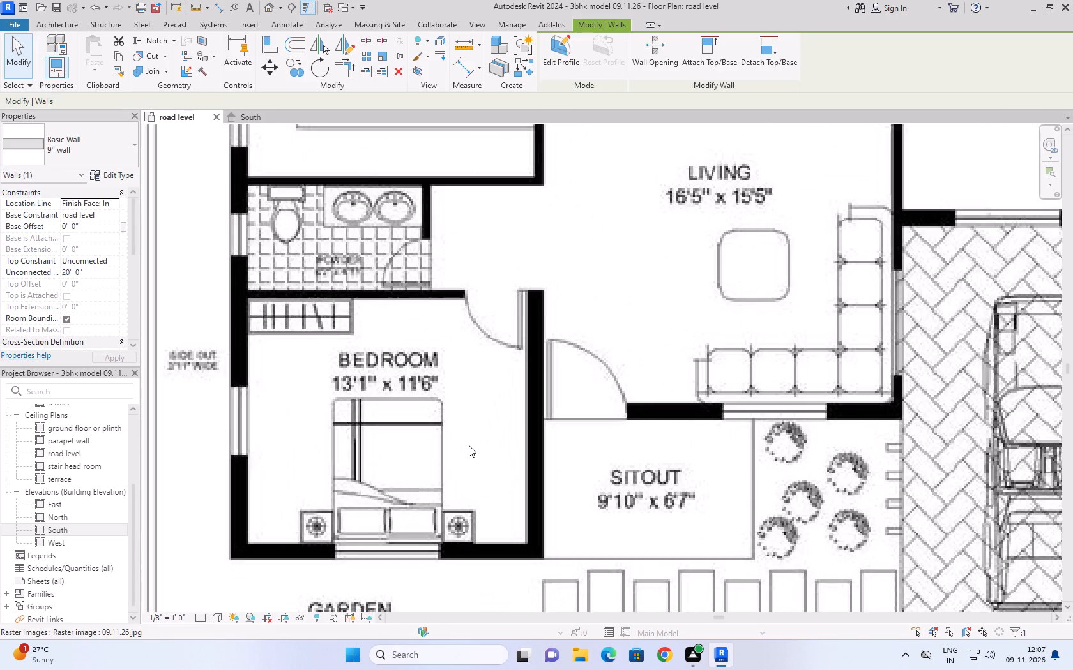
pyautogui.scroll(-9, 469, 442)
pyautogui.scroll(7, 819, 473)
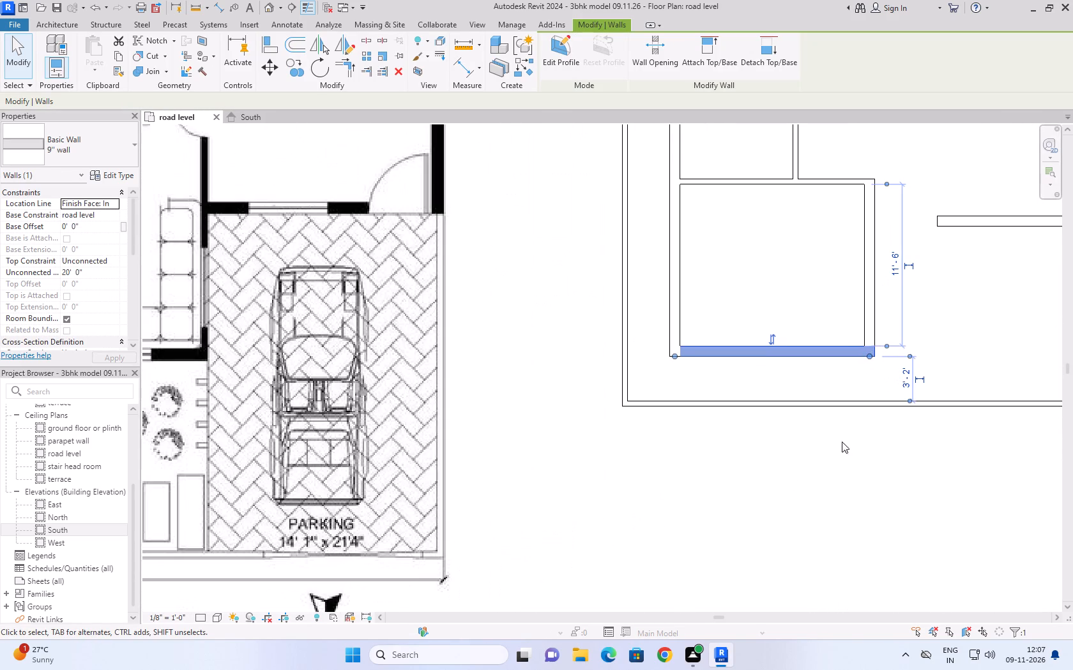
pyautogui.moveTo(826, 393); pyautogui.dragTo(787, 496, button='middle')
pyautogui.click(827, 362)
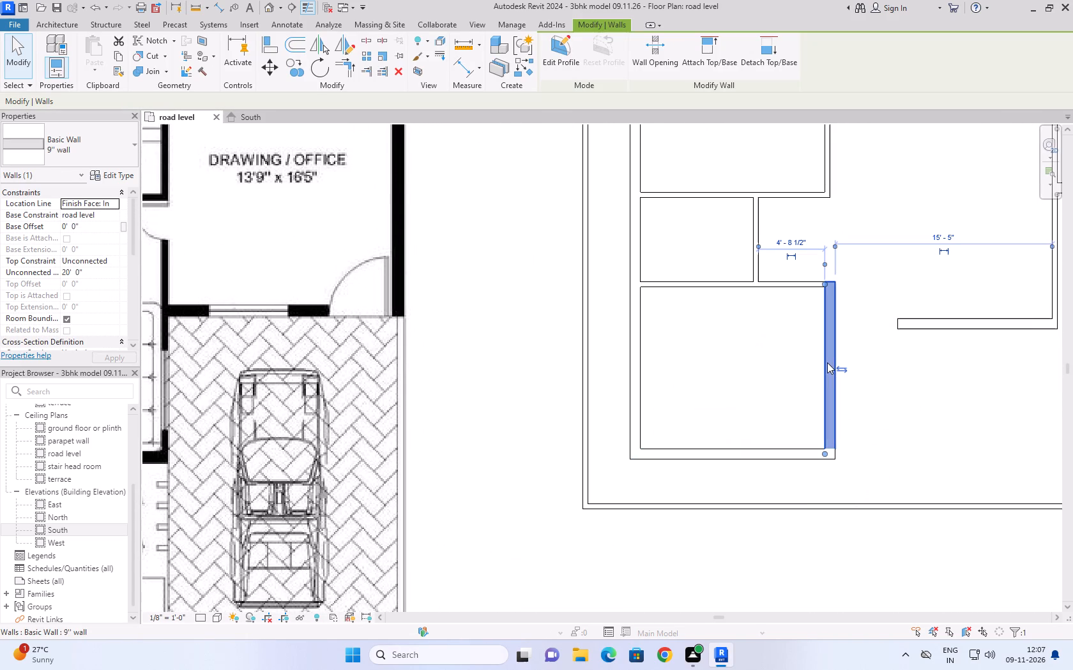
pyautogui.click(637, 356)
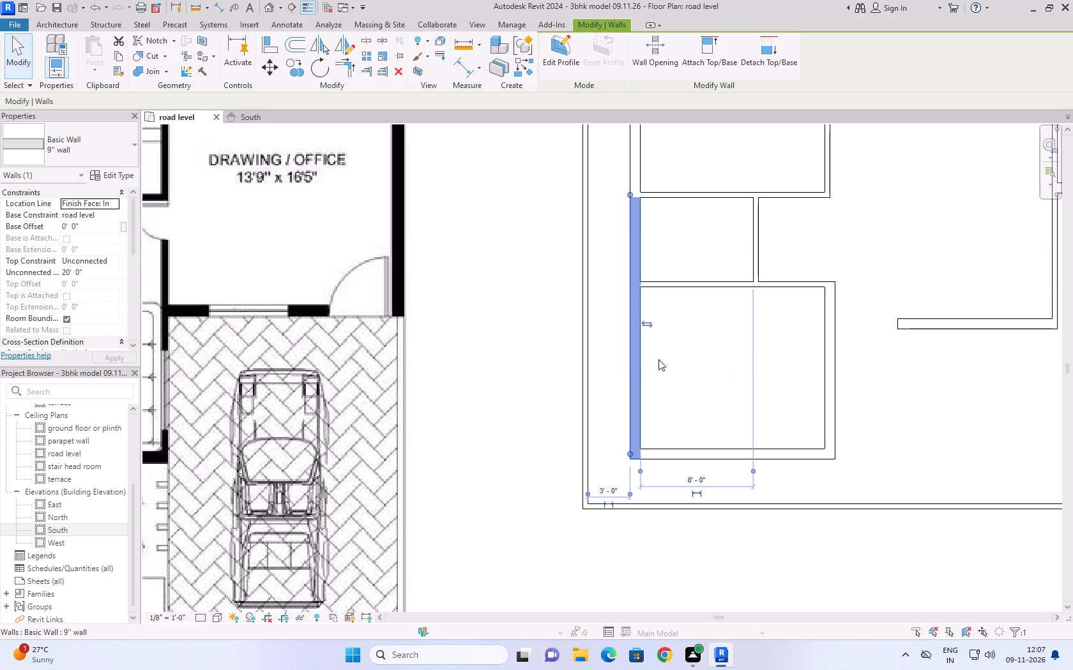
pyautogui.click(777, 286)
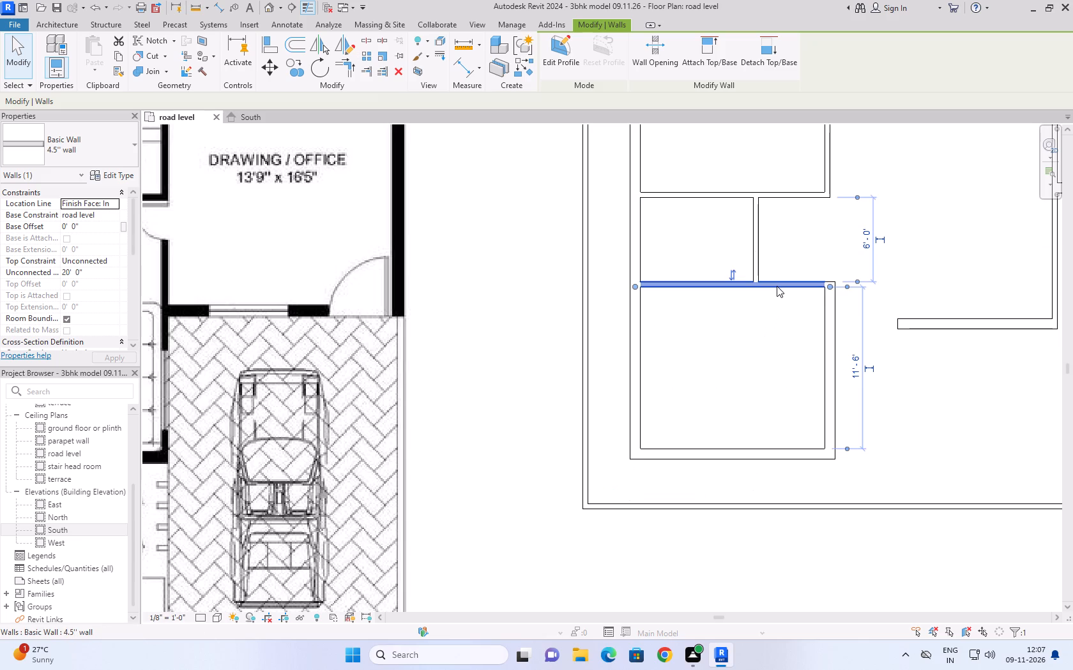
pyautogui.scroll(-2, 766, 319)
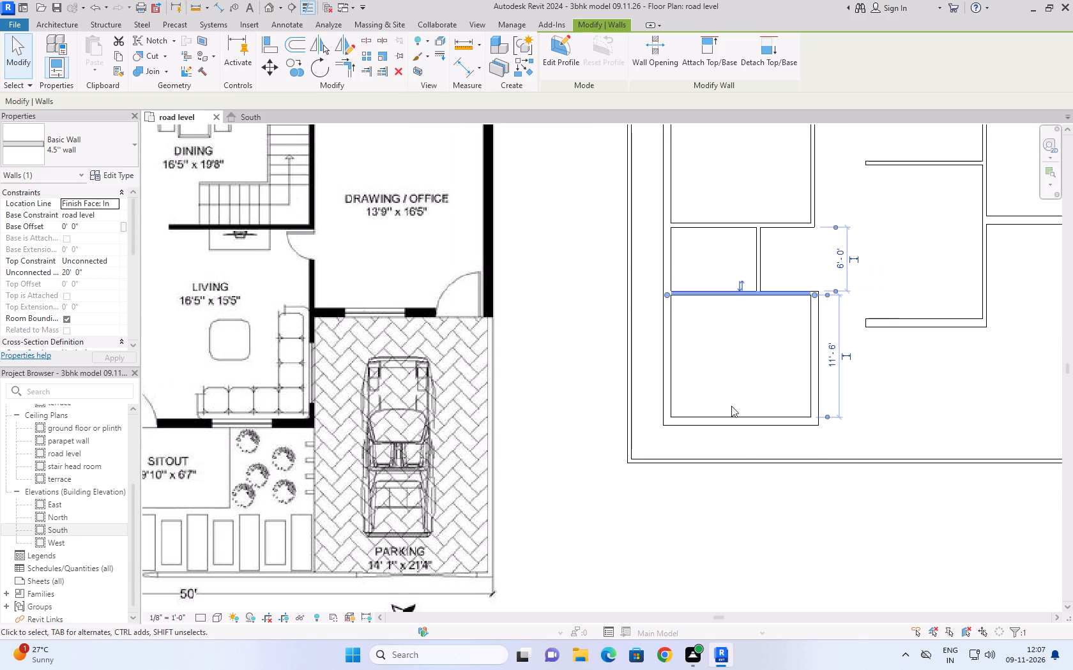
pyautogui.click(731, 419)
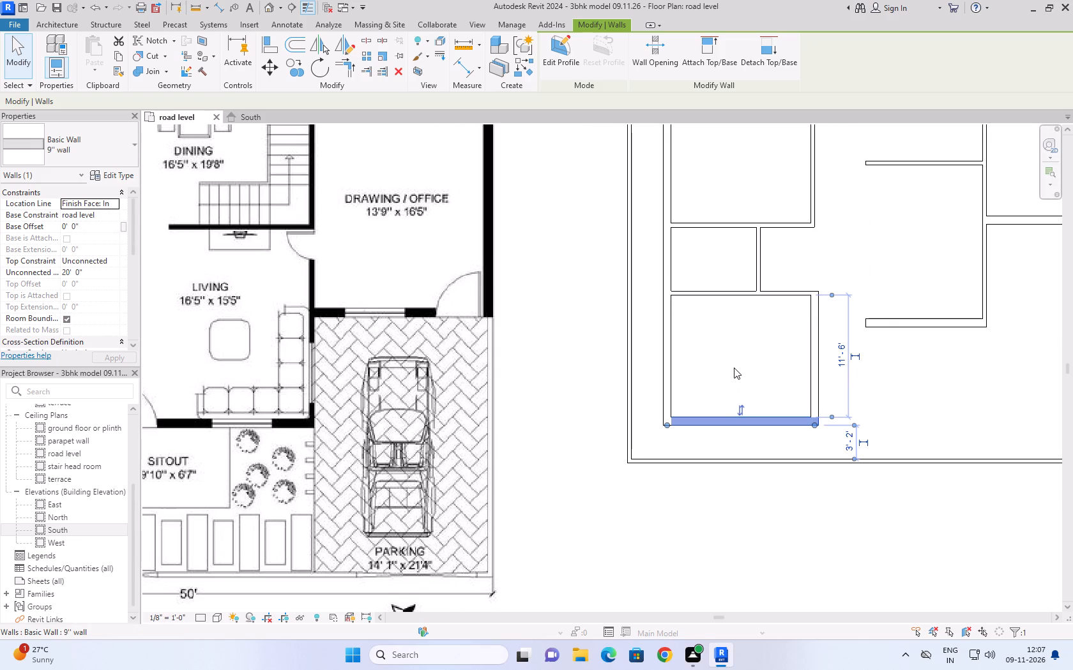
pyautogui.scroll(-3, 734, 368)
pyautogui.click(848, 380)
# Extend the free end of the living room's 9" front wall to meet the front bedroom's 9" living-side wall.
pyautogui.scroll(-3, 850, 368)
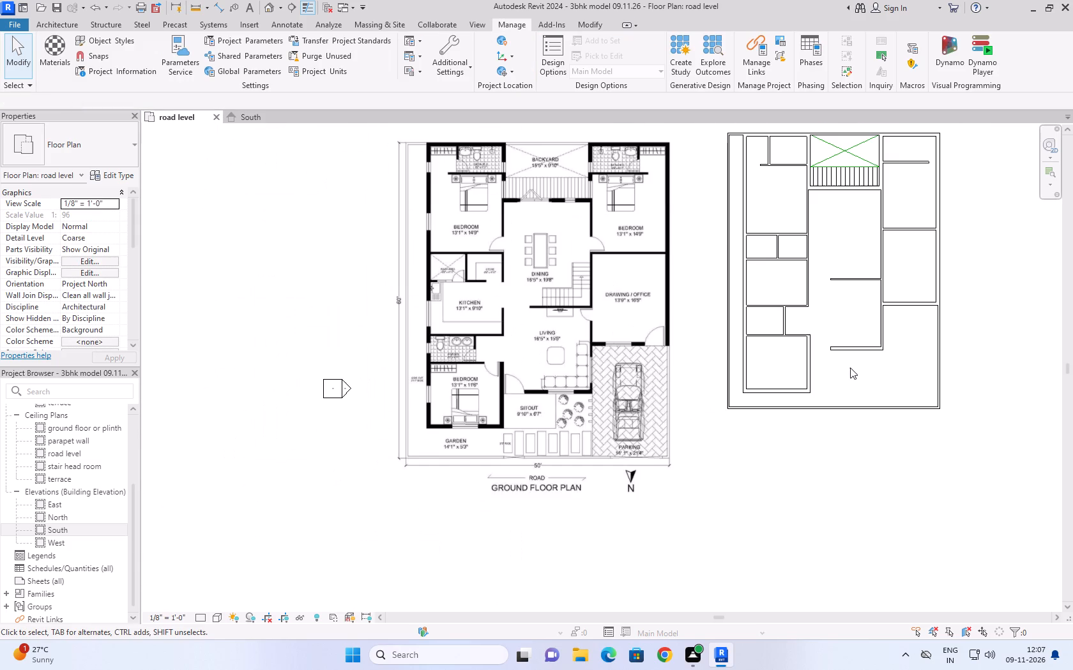
pyautogui.click(844, 347)
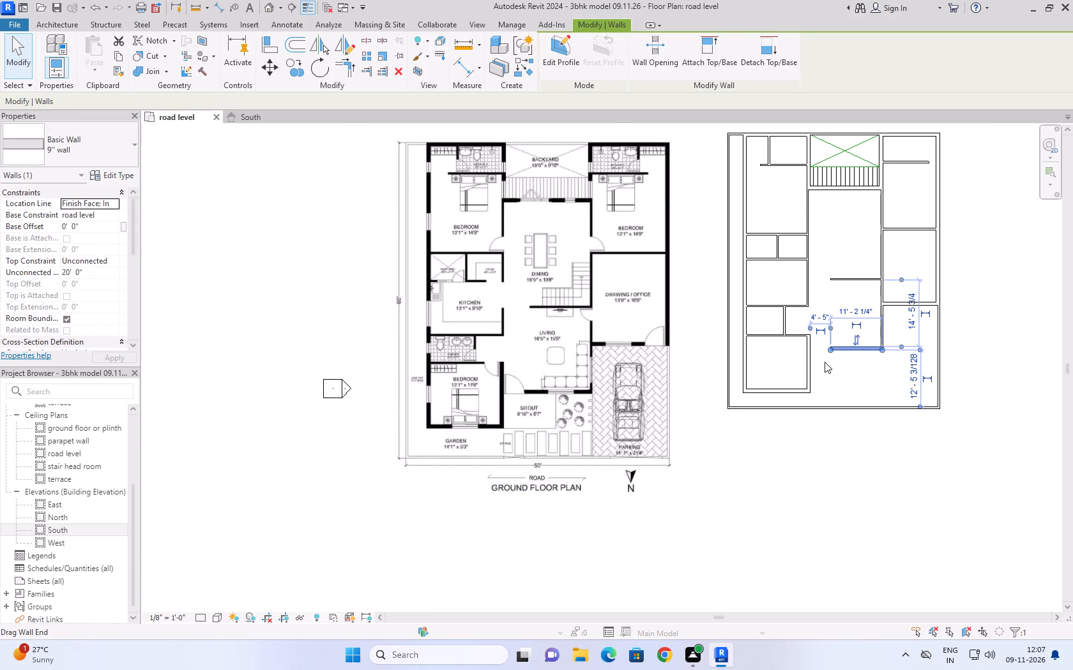
pyautogui.scroll(7, 825, 362)
pyautogui.moveTo(841, 329); pyautogui.dragTo(809, 328)
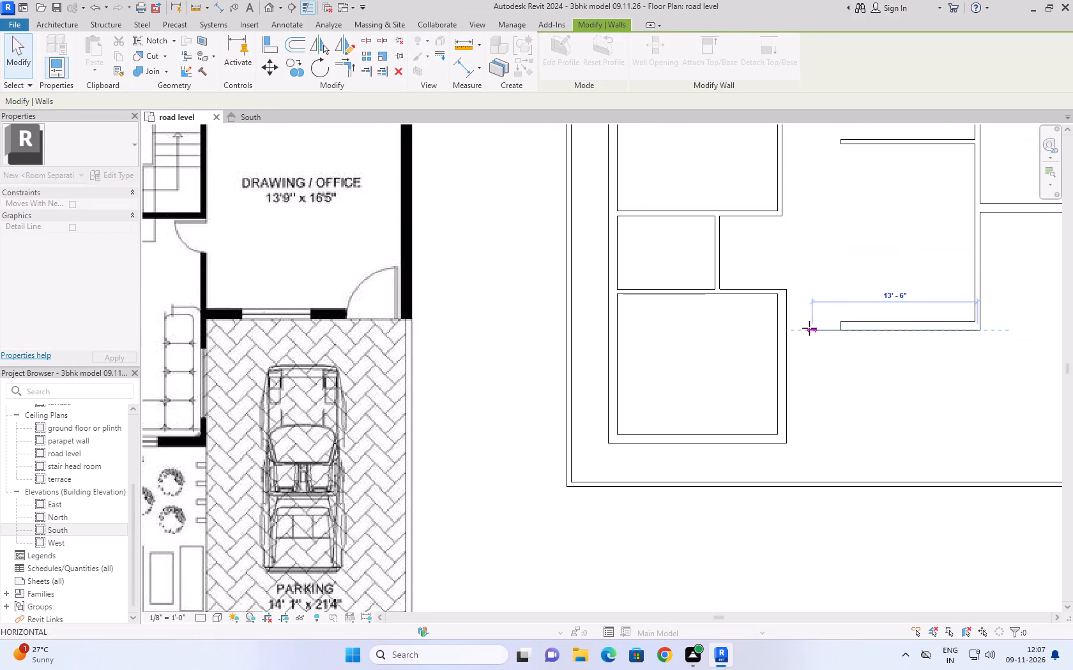
pyautogui.moveTo(809, 328); pyautogui.dragTo(788, 329)
pyautogui.click(828, 386)
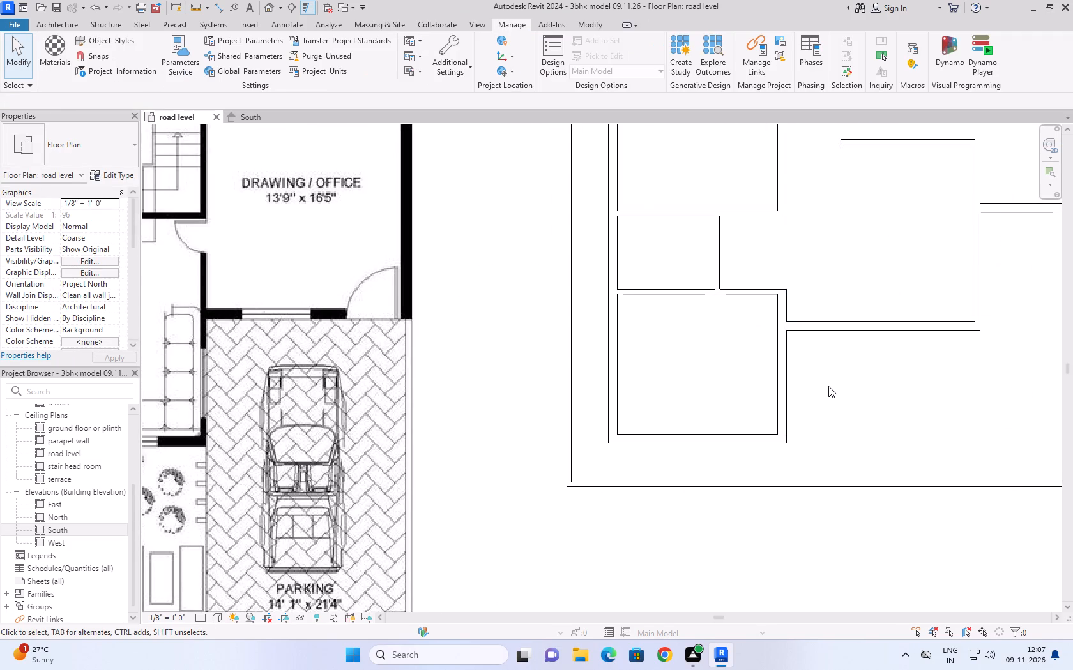
# Draw a 4.5" partition from the rear wall to the lower wall of the drawing/office-side rear bathroom, making the bathroom 8' wide inside.
pyautogui.scroll(-3, 828, 386)
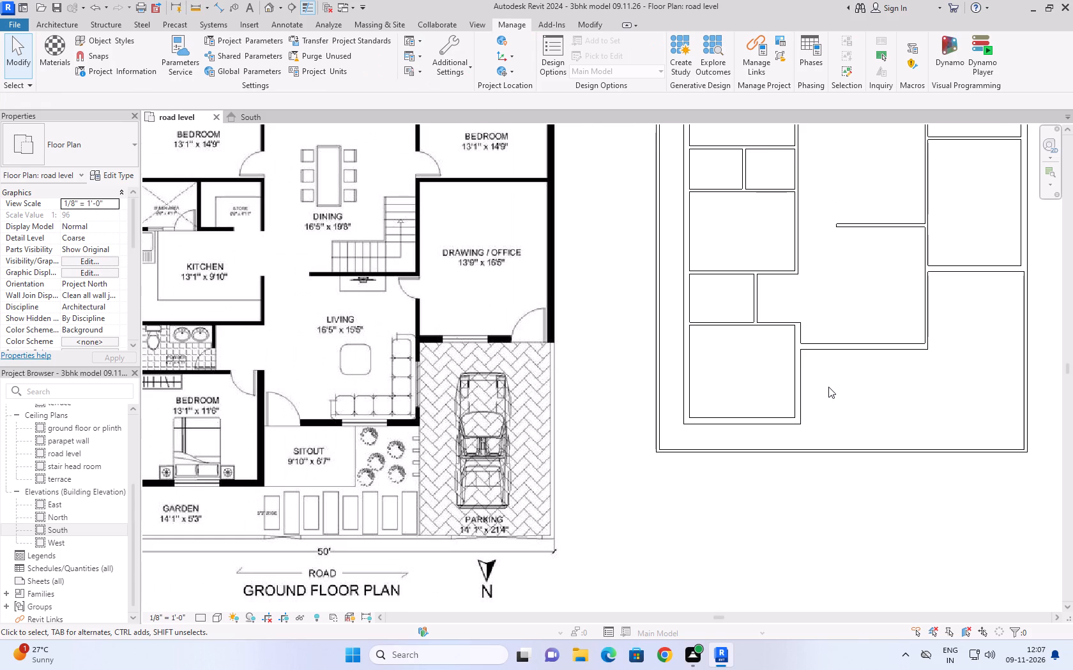
pyautogui.scroll(-2, 828, 387)
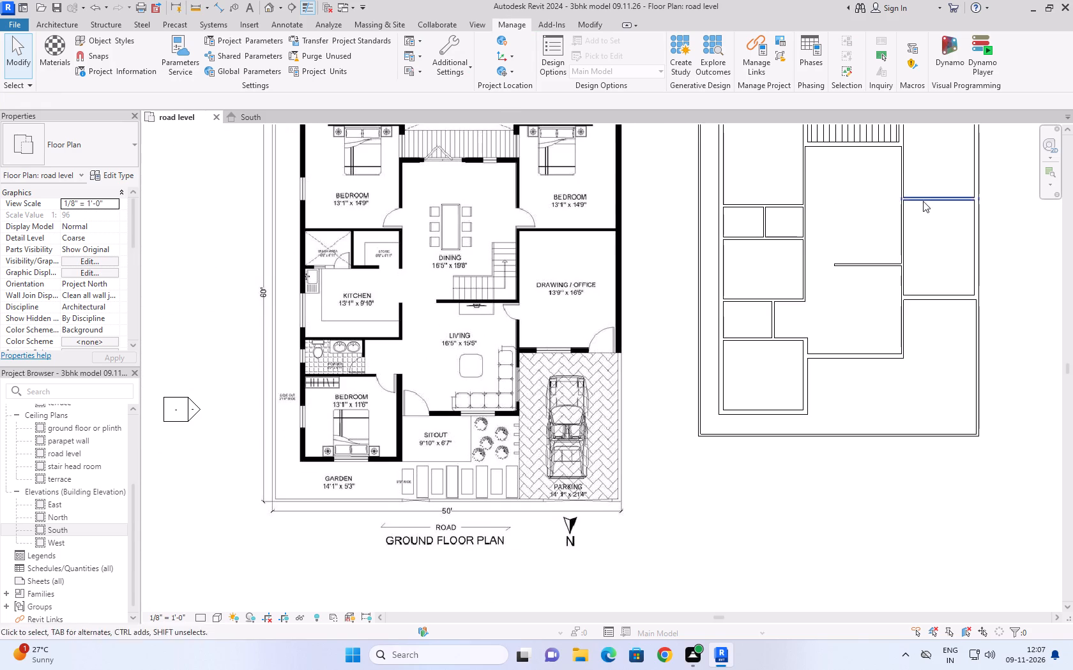
pyautogui.moveTo(925, 158); pyautogui.dragTo(906, 248, button='middle')
pyautogui.scroll(-1, 925, 165)
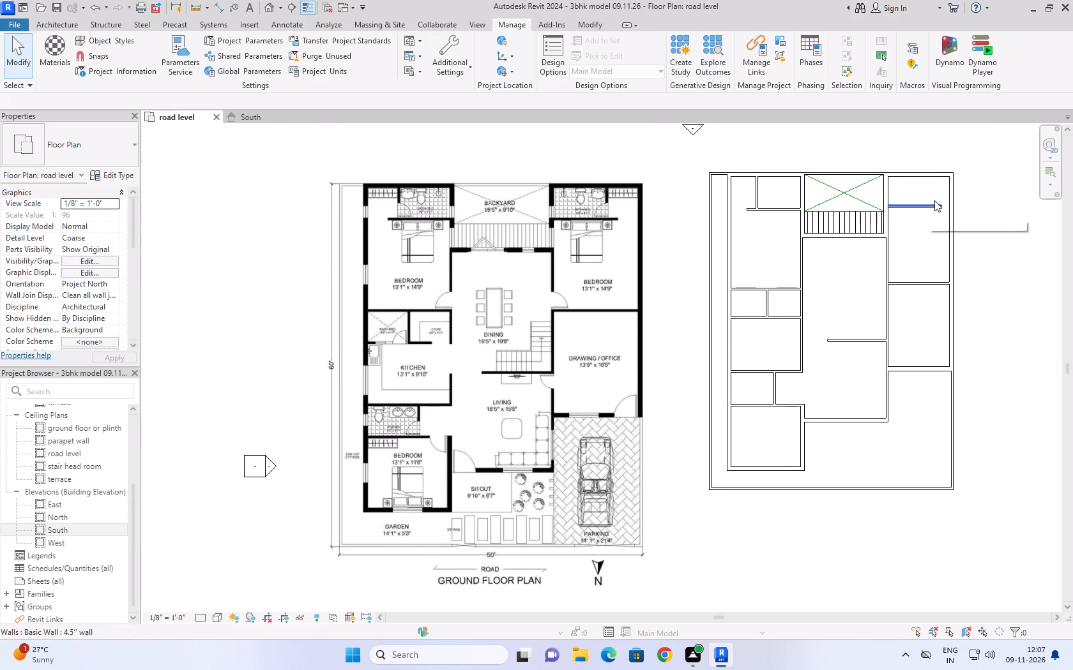
pyautogui.click(902, 191)
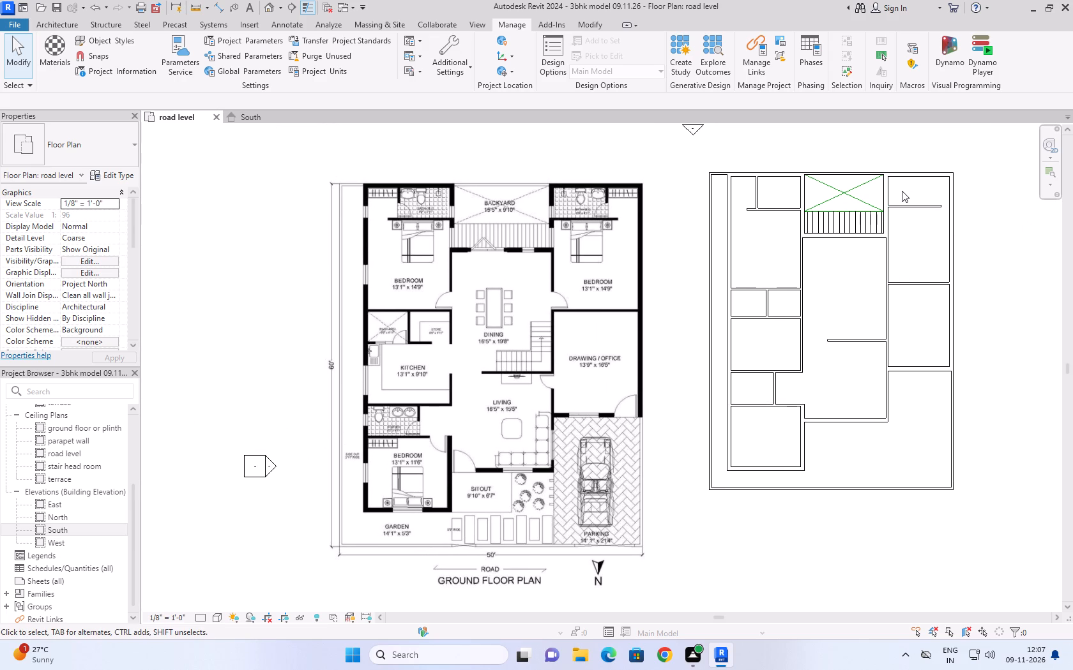
pyautogui.click(51, 25)
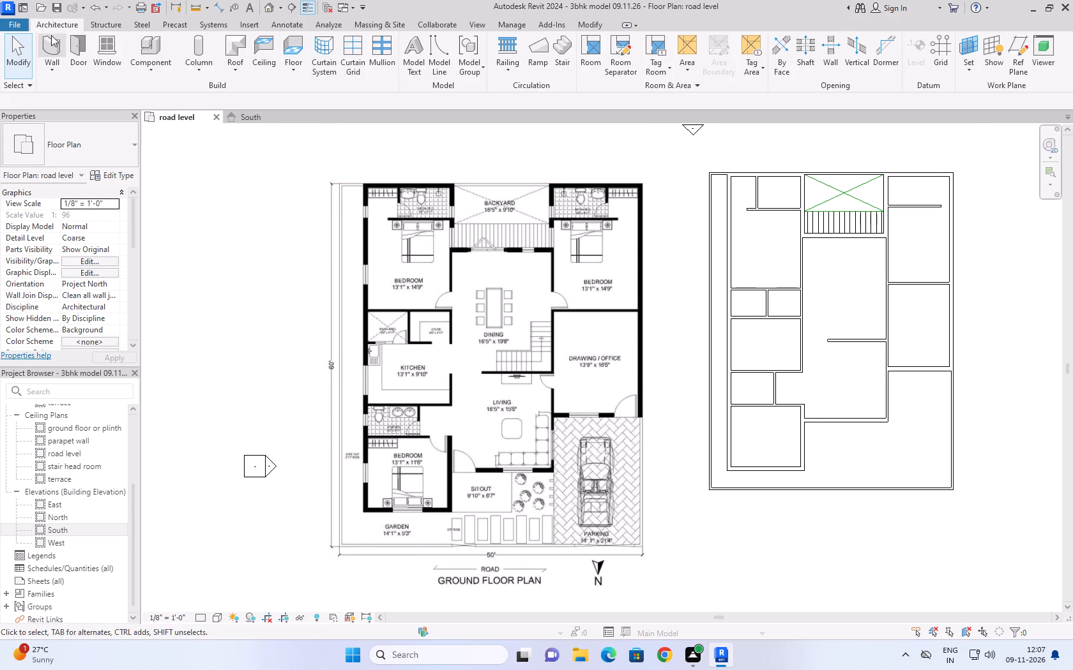
pyautogui.click(51, 38)
pyautogui.click(536, 289)
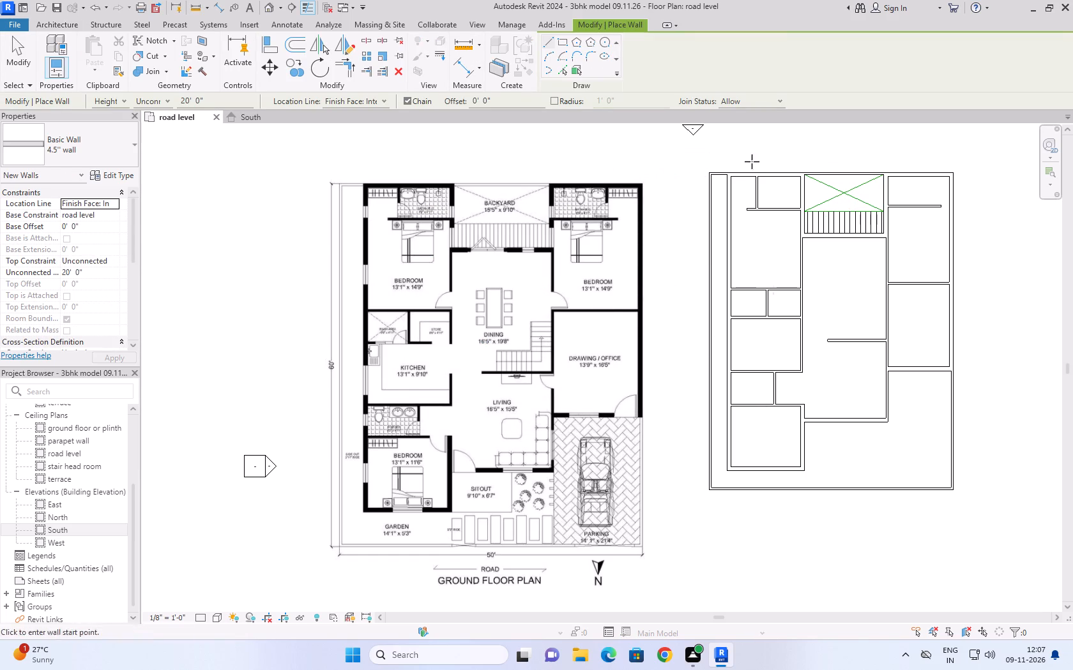
pyautogui.scroll(7, 925, 174)
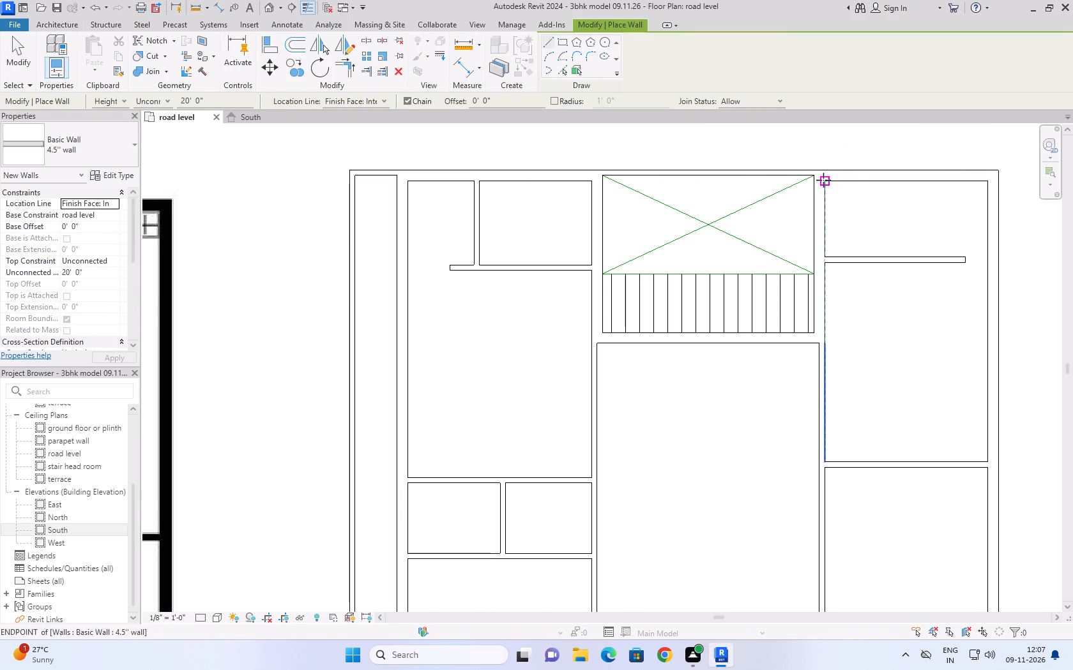
pyautogui.scroll(-3, 852, 181)
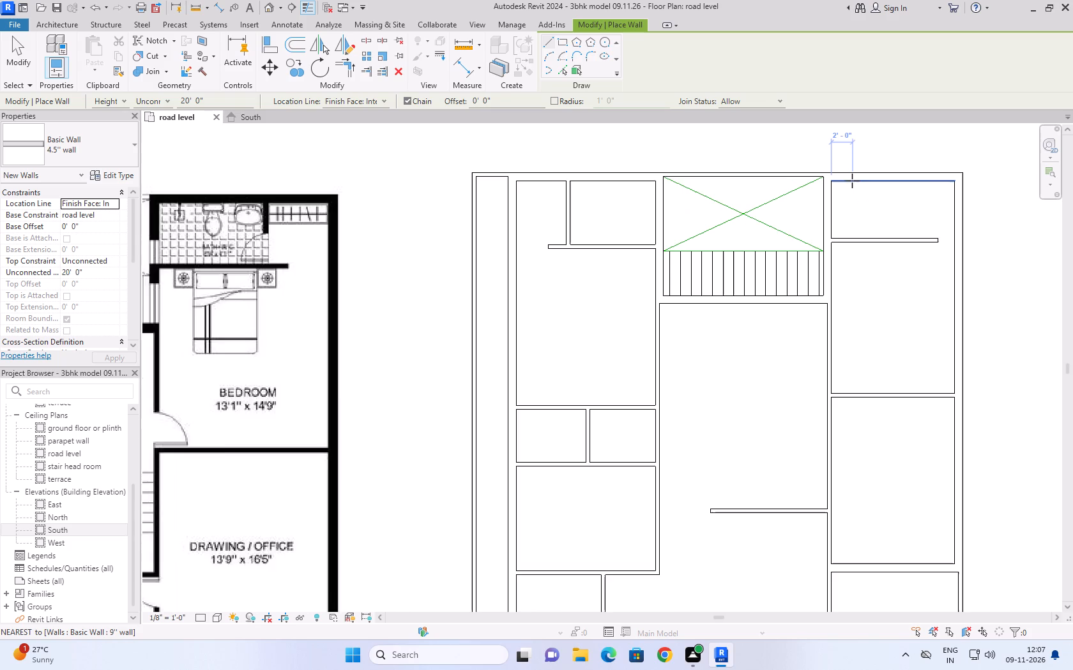
pyautogui.write("8'")
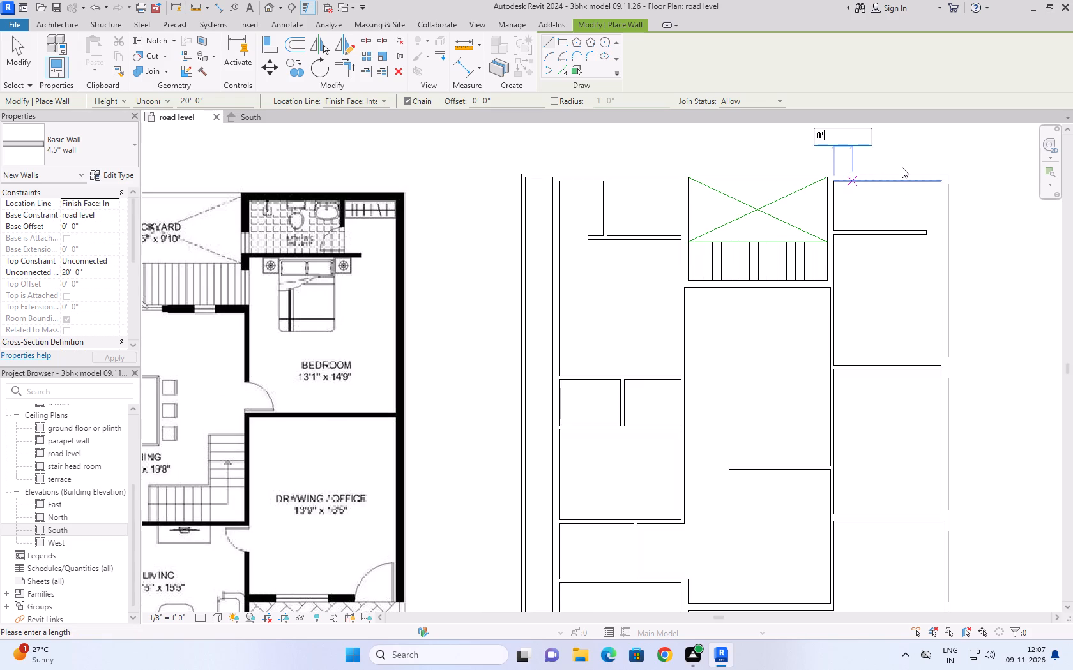
pyautogui.press('Return')
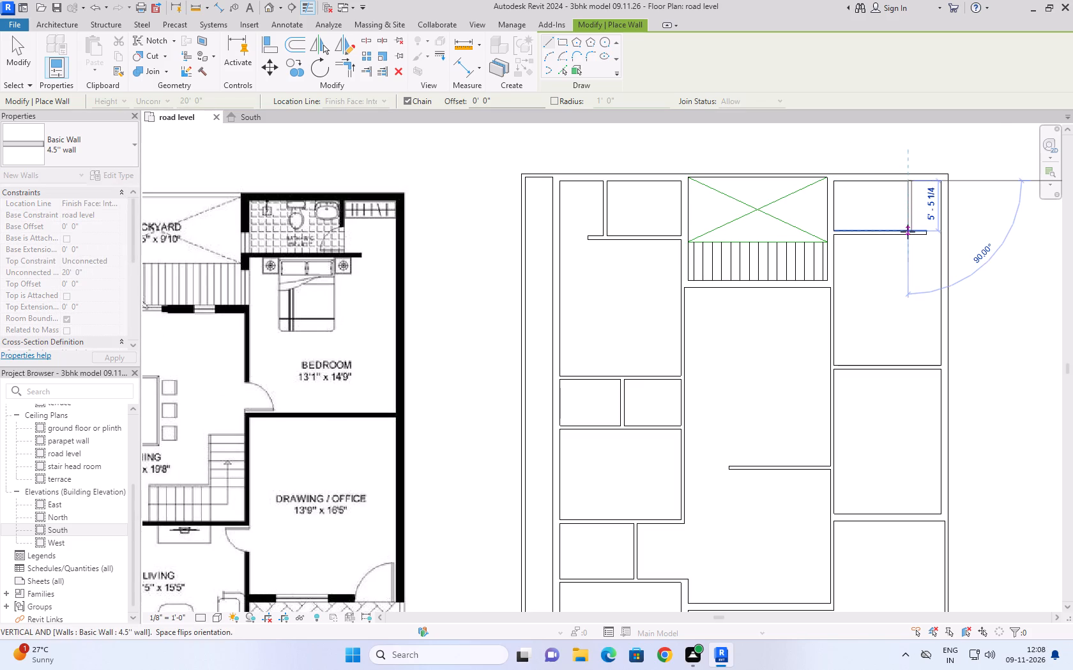
pyautogui.click(908, 232)
pyautogui.press('Escape')
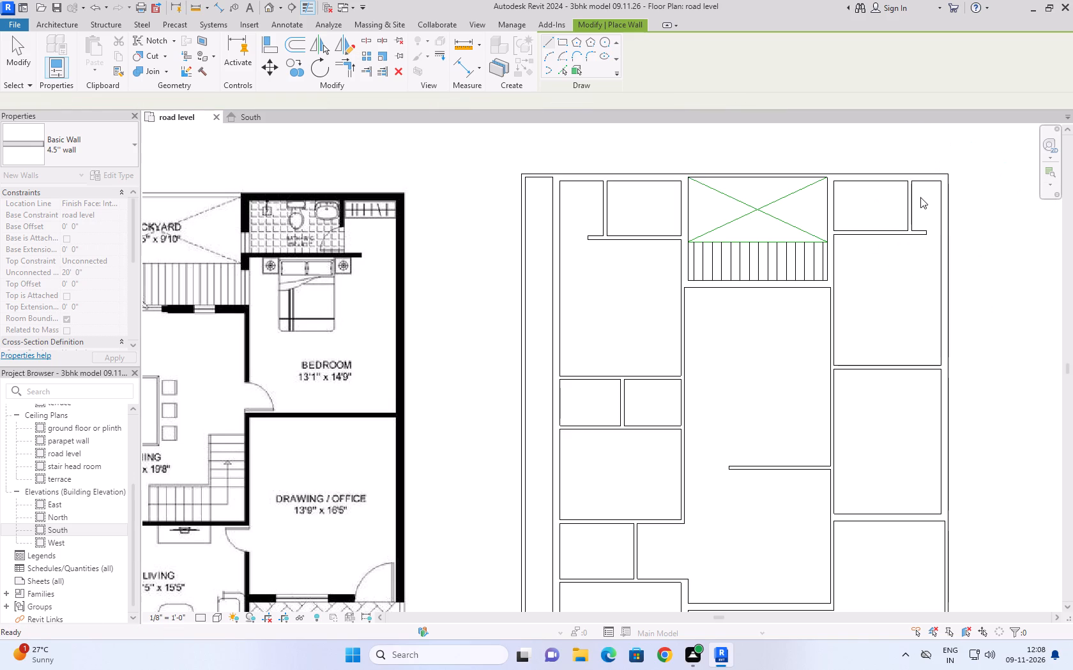
pyautogui.press('Escape')
pyautogui.press('Escape')
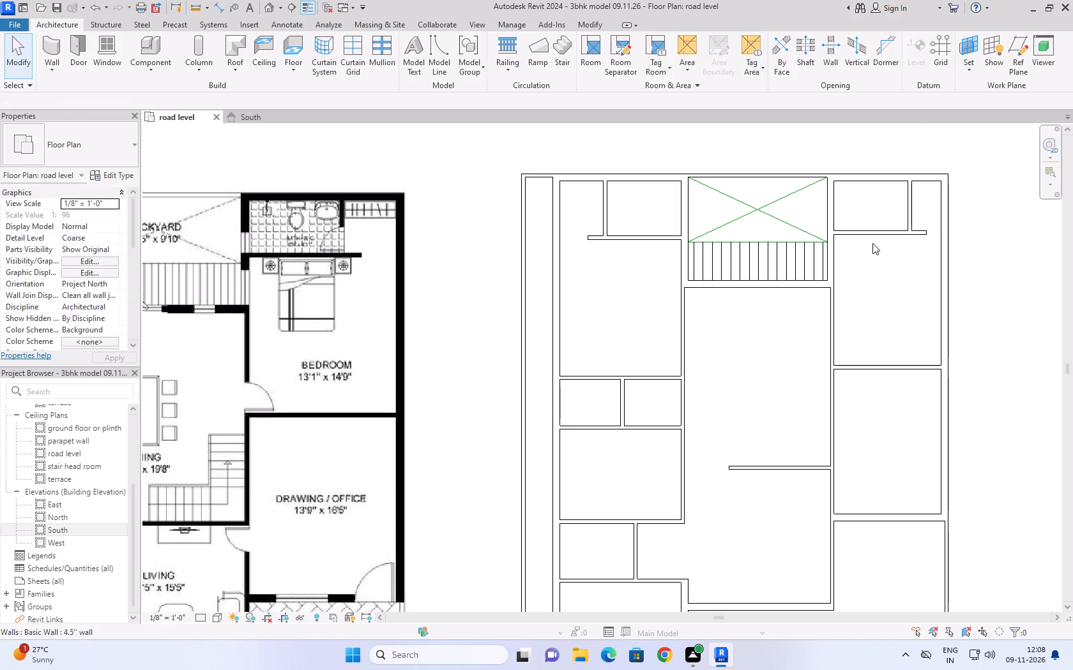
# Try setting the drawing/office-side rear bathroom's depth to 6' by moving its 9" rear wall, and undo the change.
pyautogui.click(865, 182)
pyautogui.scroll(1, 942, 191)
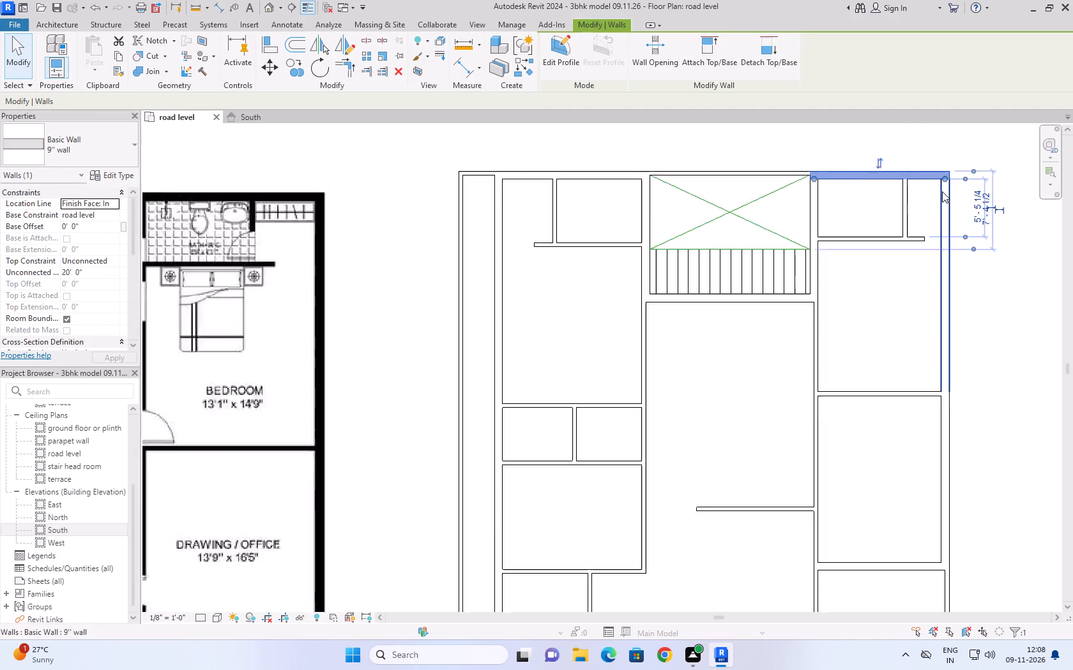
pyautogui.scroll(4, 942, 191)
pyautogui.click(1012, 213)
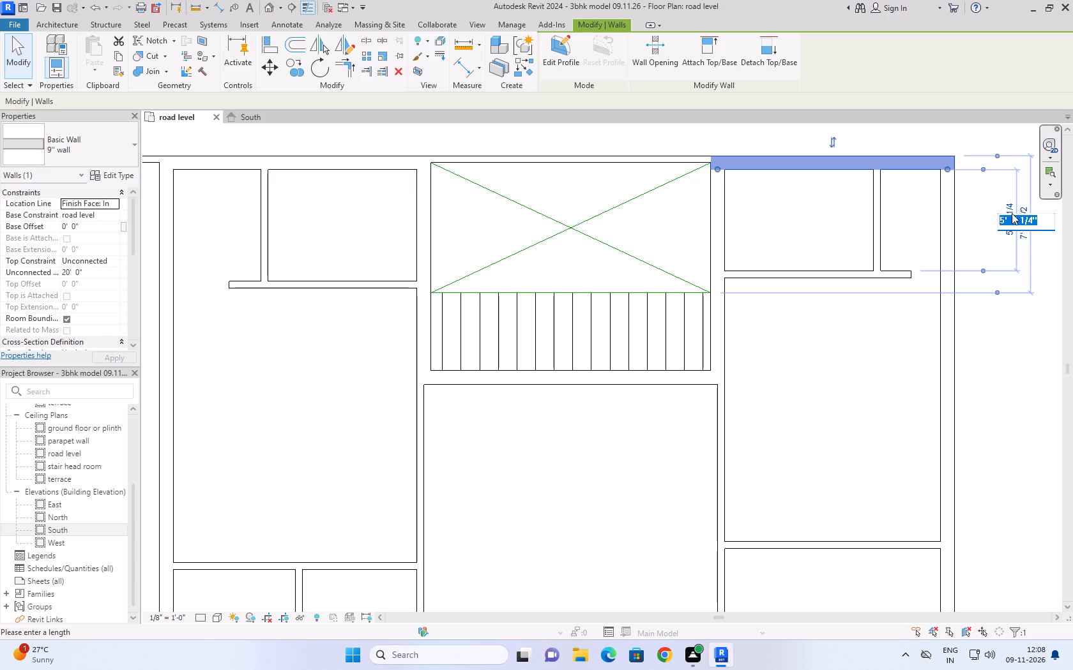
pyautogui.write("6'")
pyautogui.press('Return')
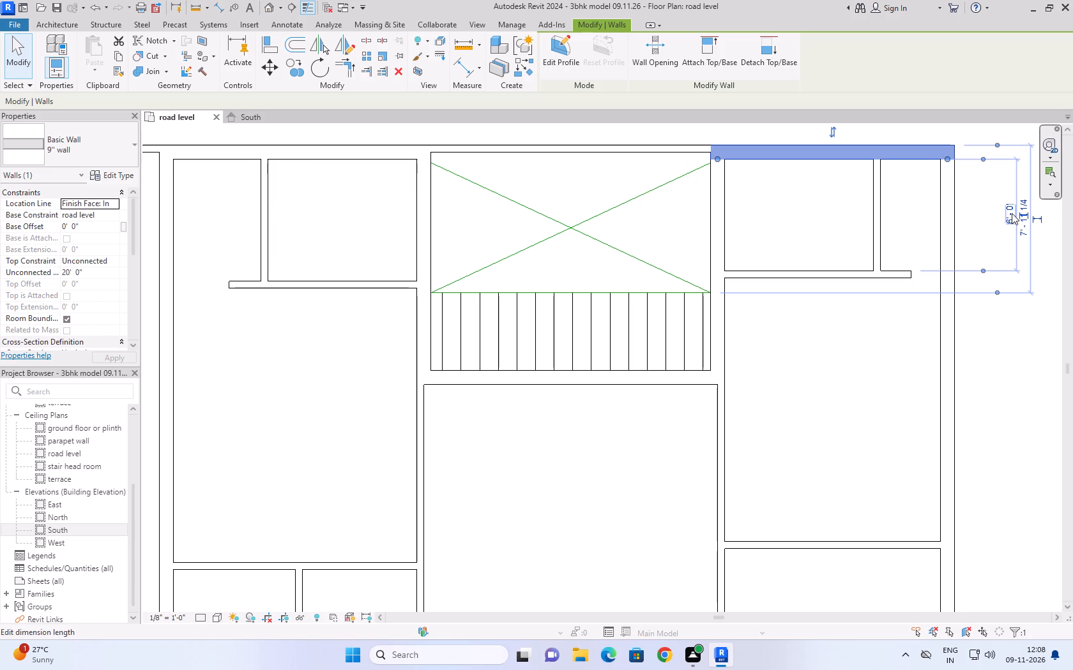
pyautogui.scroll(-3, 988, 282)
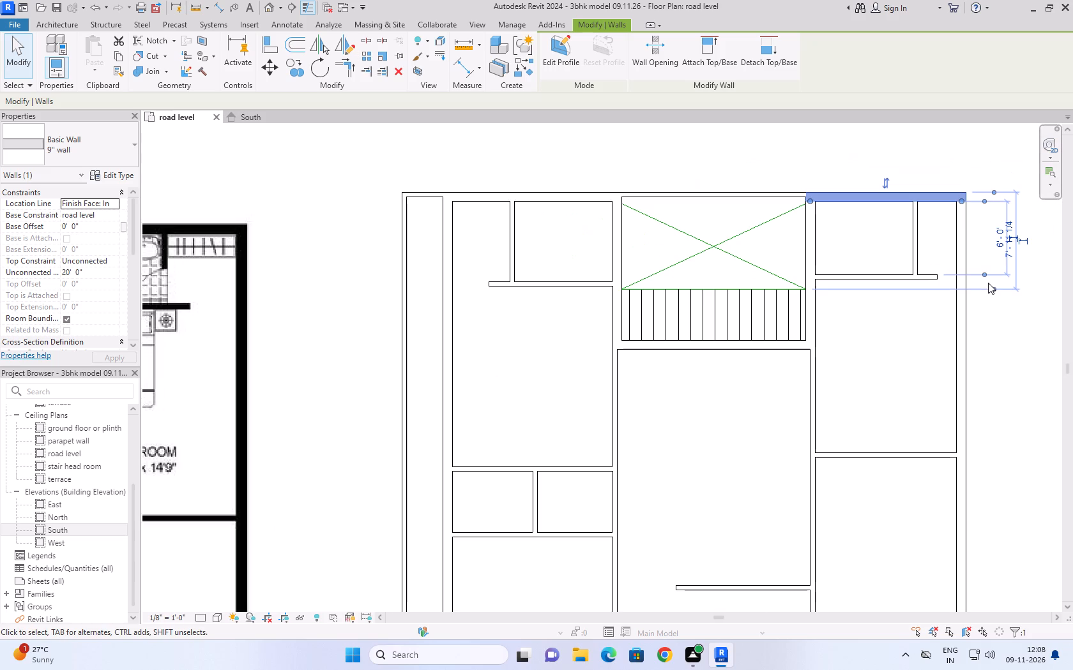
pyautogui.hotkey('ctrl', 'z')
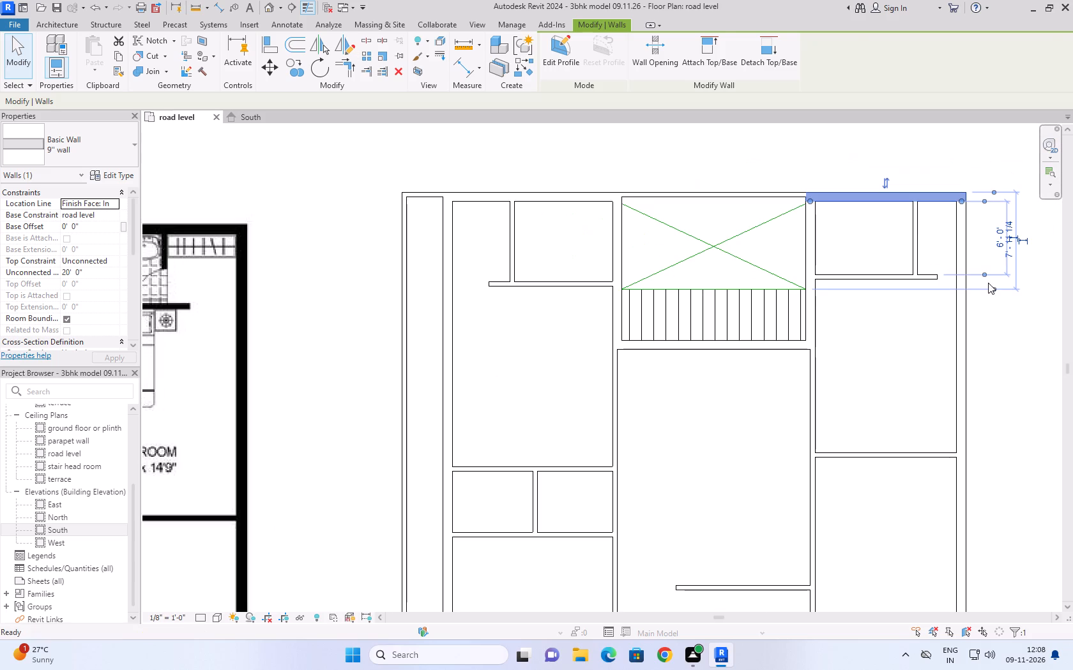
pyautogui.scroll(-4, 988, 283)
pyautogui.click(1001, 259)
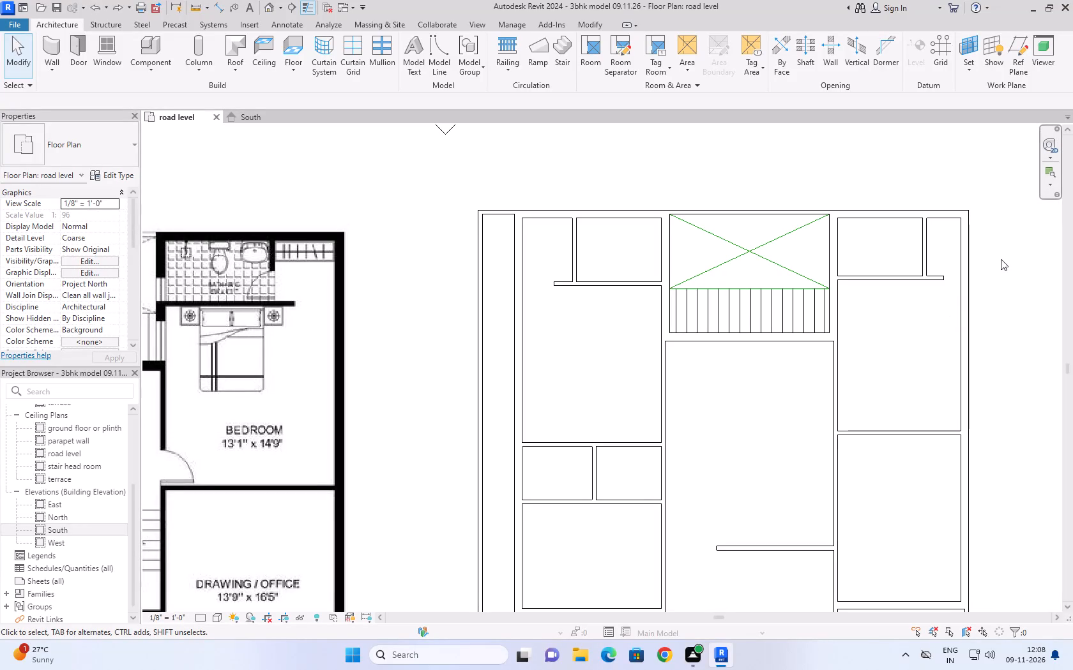
# Check the spacings of the drawing/office-side rear bathroom's 4.5" lower wall and 4.5" partition.
pyautogui.click(882, 281)
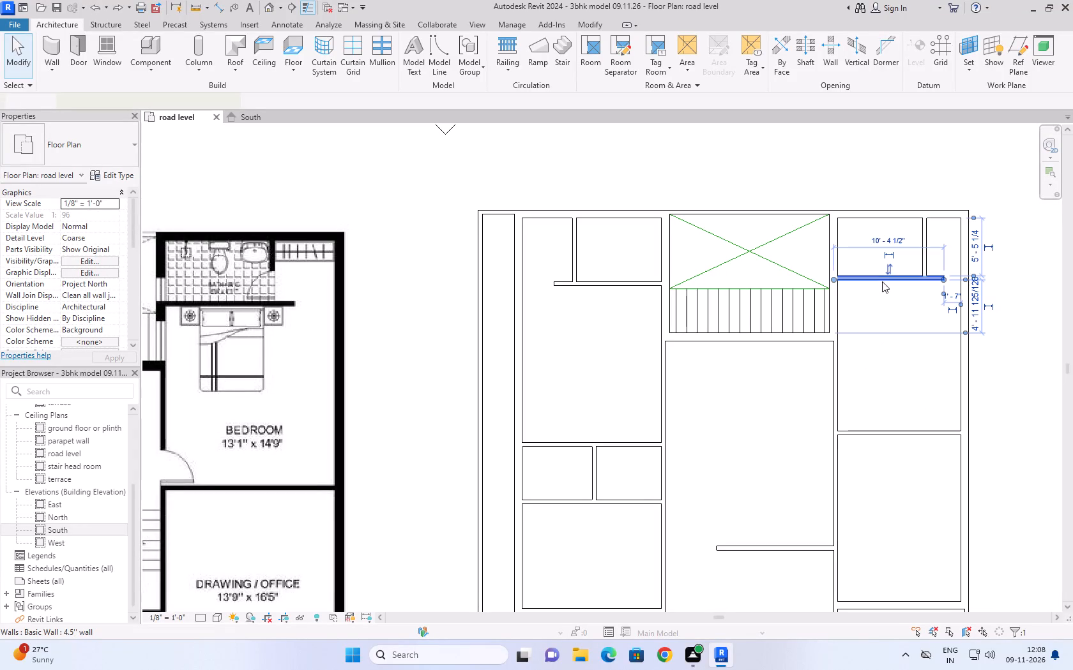
pyautogui.click(925, 230)
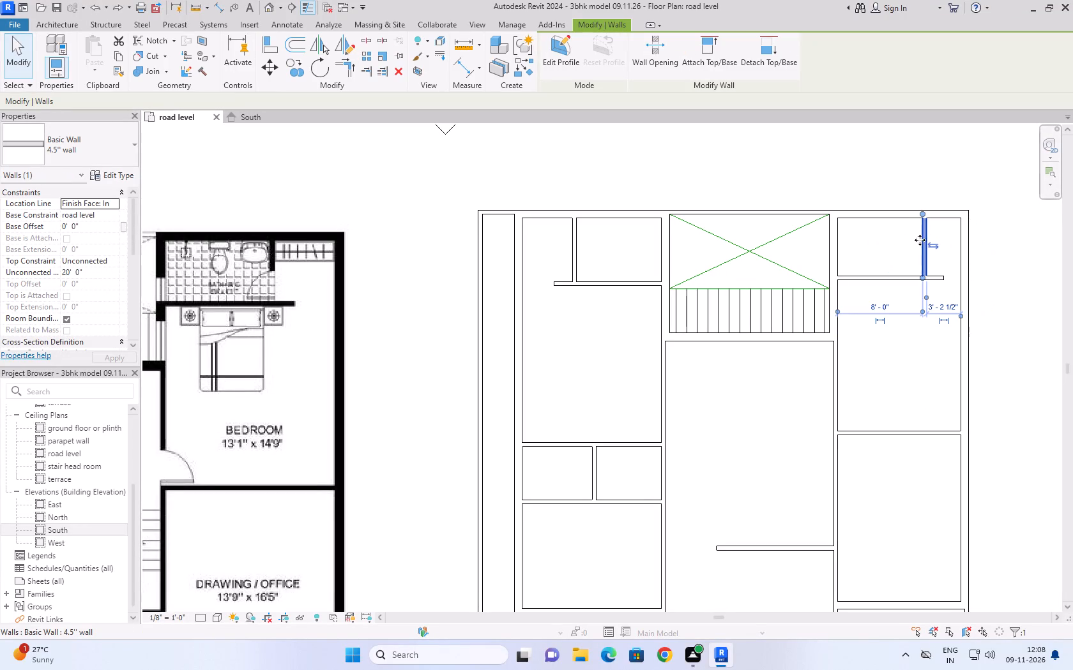
pyautogui.scroll(4, 904, 335)
pyautogui.scroll(-5, 904, 335)
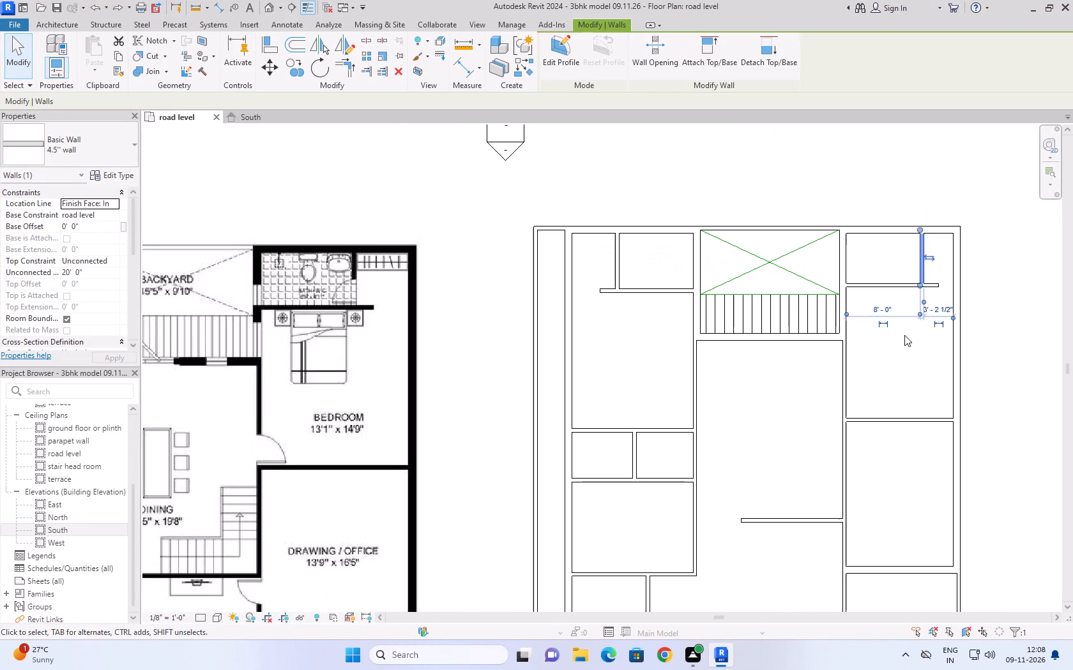
# Compare the wall spacings of the drawing/office-side rear bathroom with those of the rear bathroom across the backyard.
pyautogui.click(898, 283)
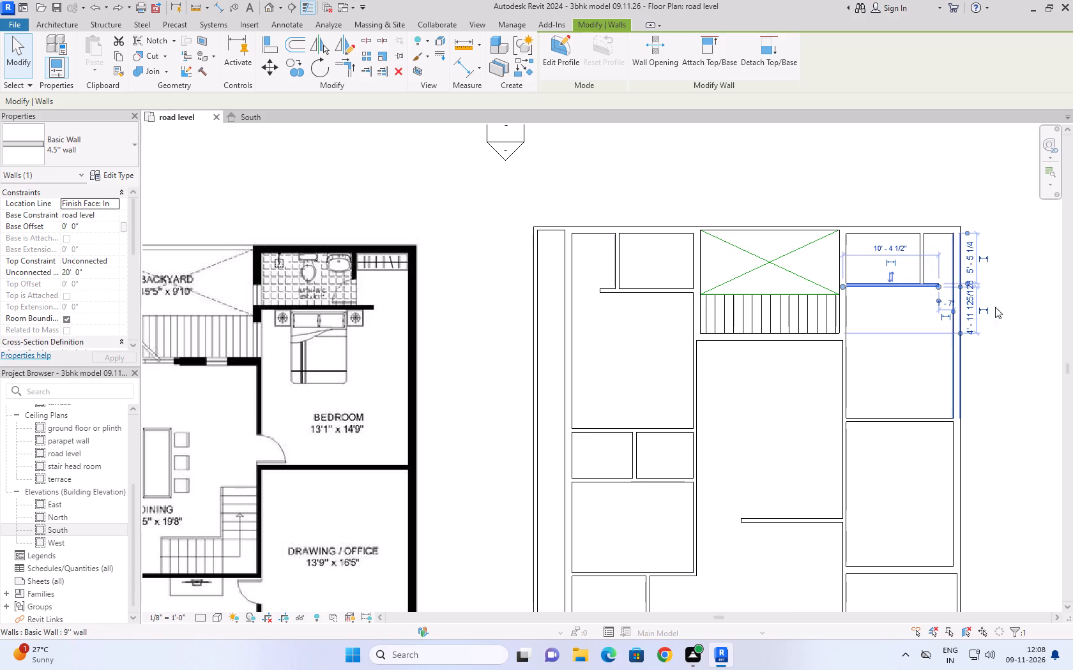
pyautogui.scroll(9, 1013, 287)
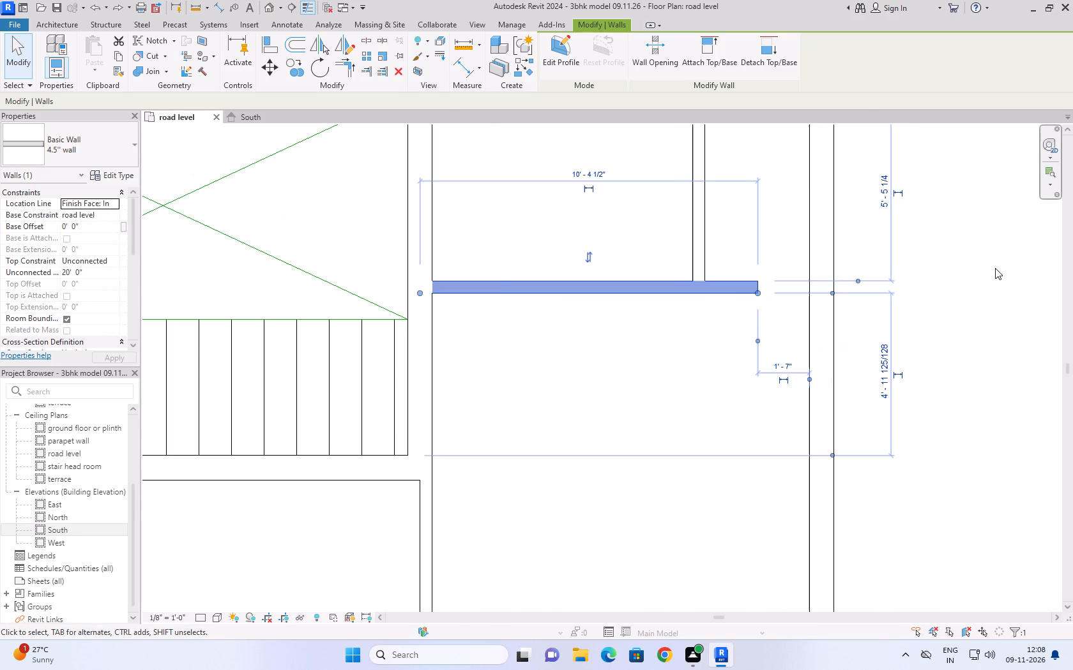
pyautogui.scroll(-6, 995, 268)
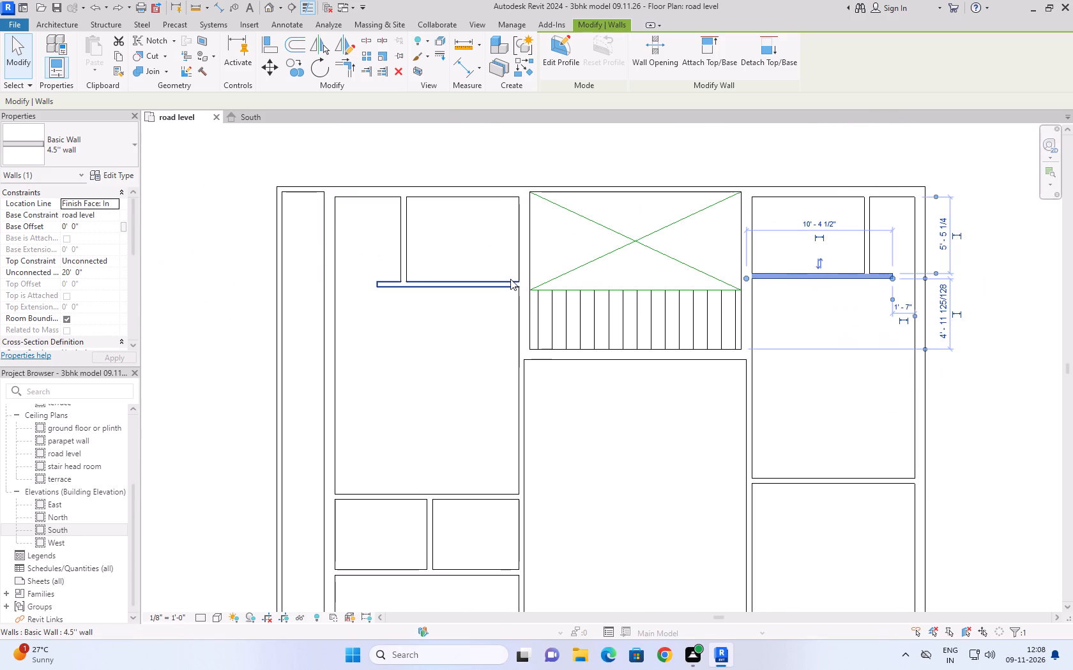
pyautogui.click(507, 279)
pyautogui.scroll(4, 422, 264)
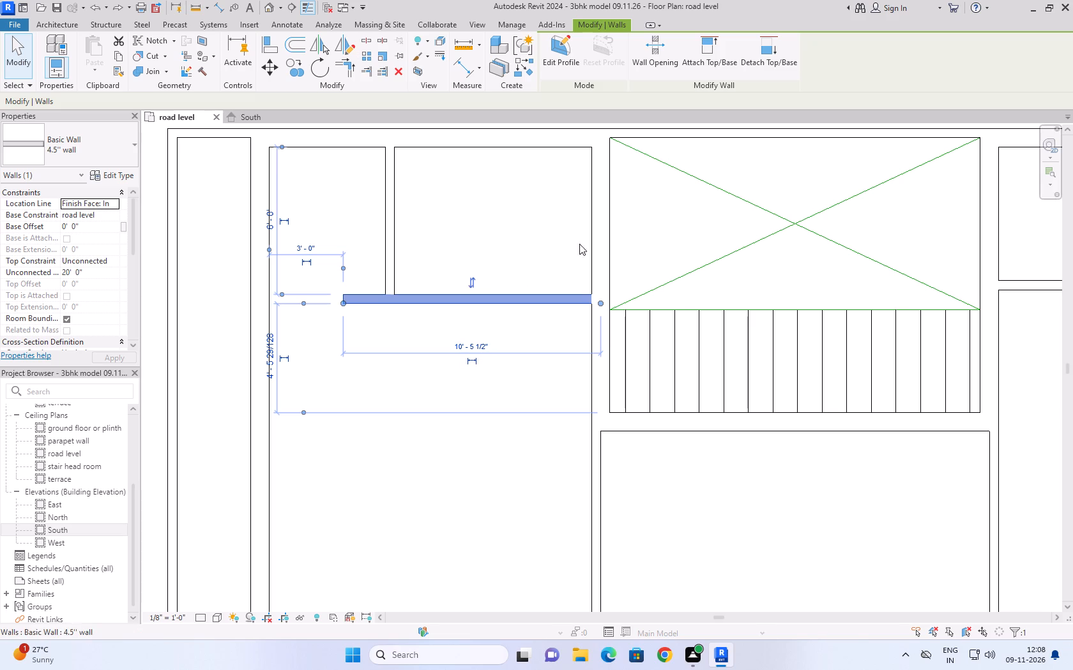
pyautogui.click(598, 234)
pyautogui.click(388, 244)
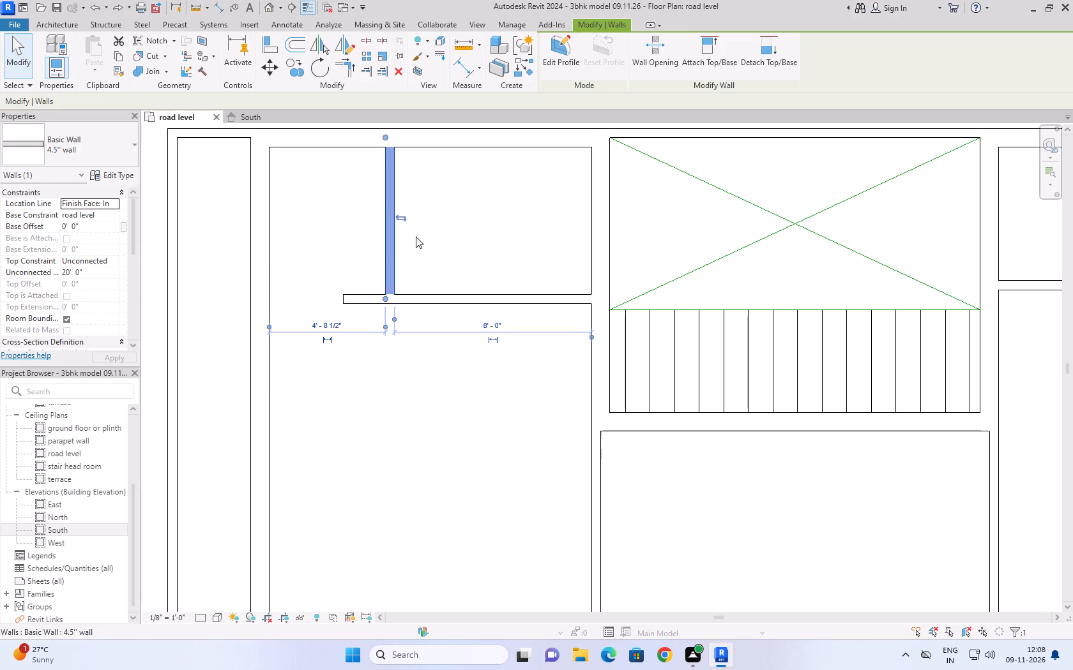
pyautogui.scroll(-3, 477, 357)
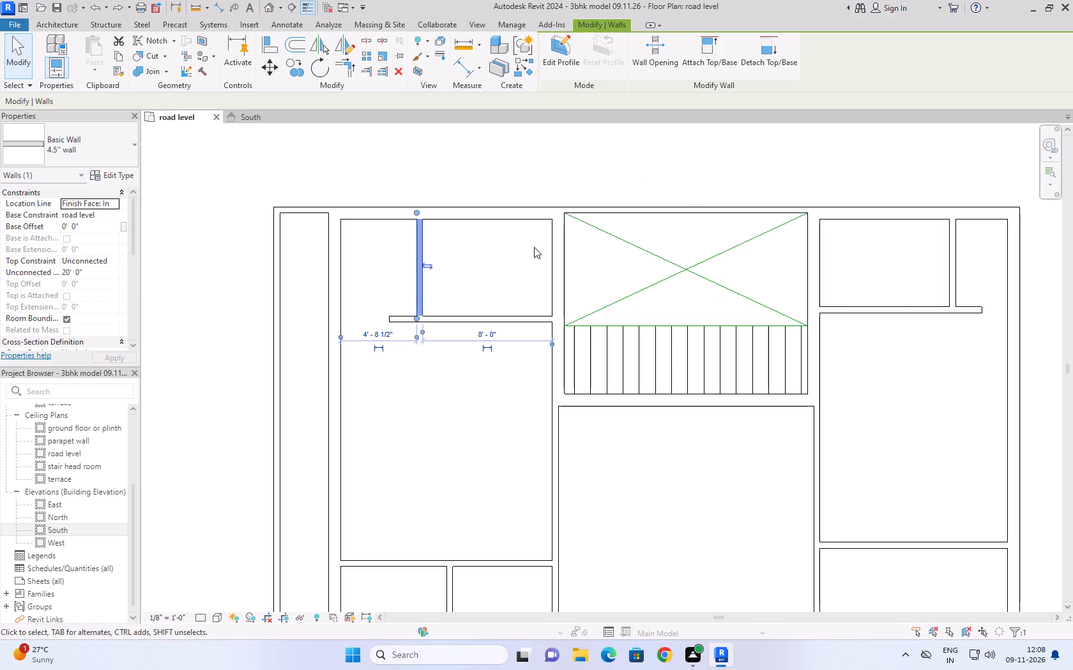
pyautogui.click(515, 220)
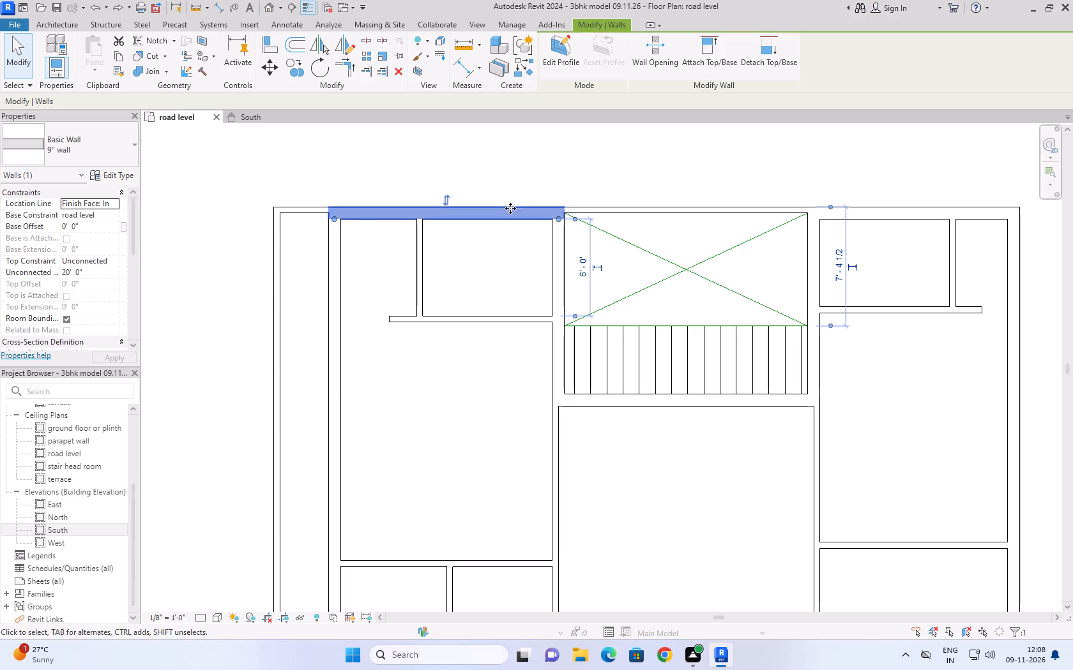
pyautogui.scroll(3, 528, 207)
pyautogui.scroll(-4, 681, 318)
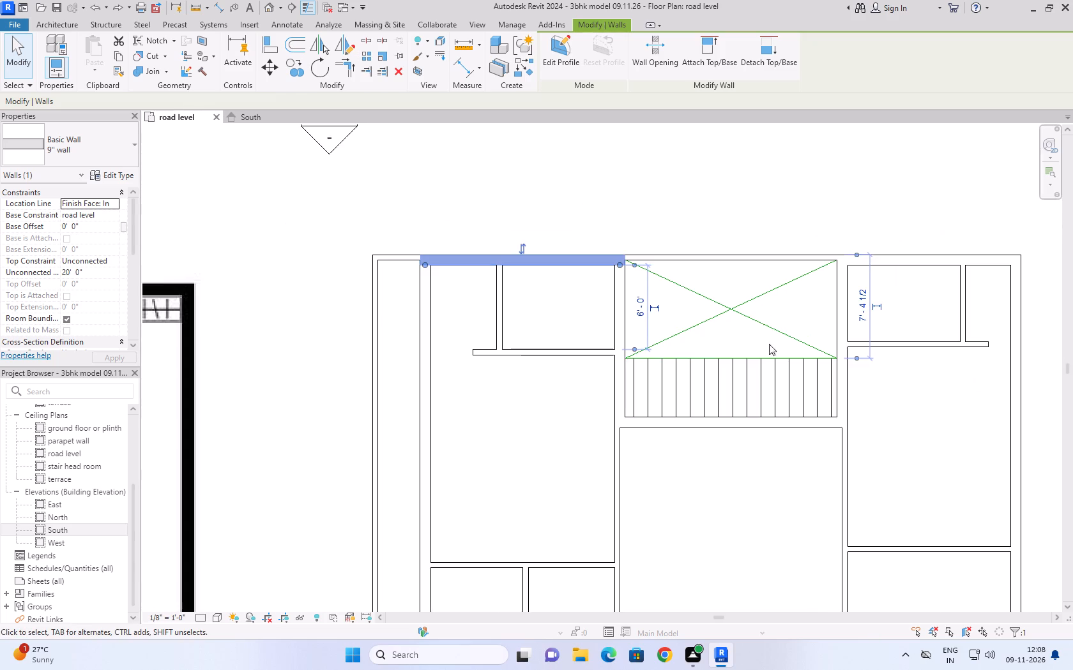
pyautogui.scroll(4, 911, 322)
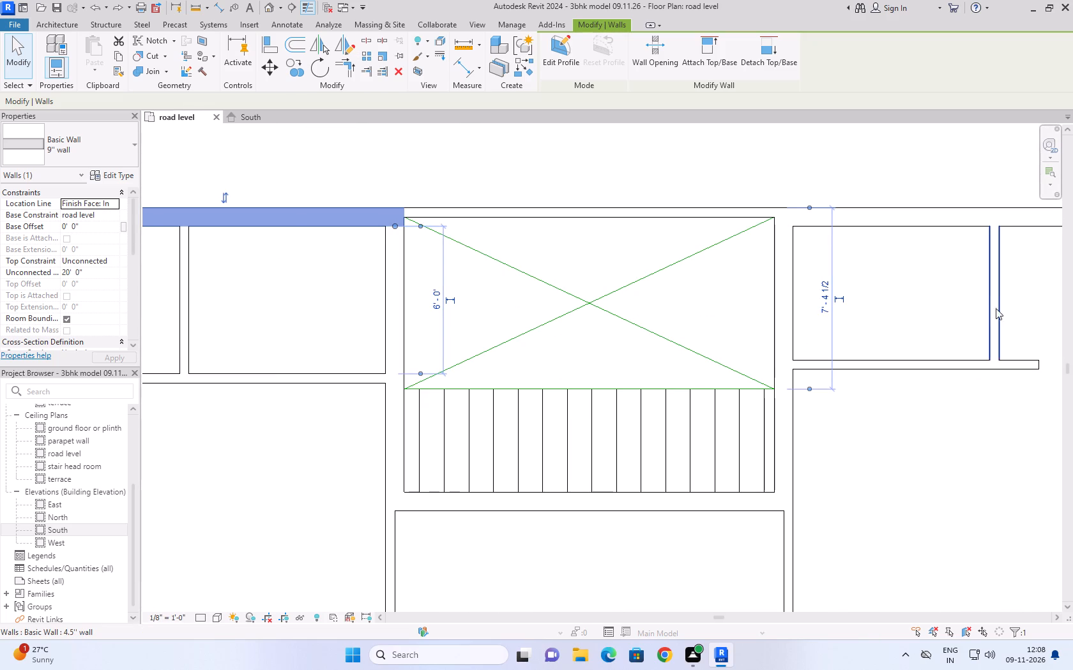
# Check the spacings of the drawing/office-side rear bathroom's 4.5" partition, 4.5" lower wall and 9" rear wall.
pyautogui.click(999, 302)
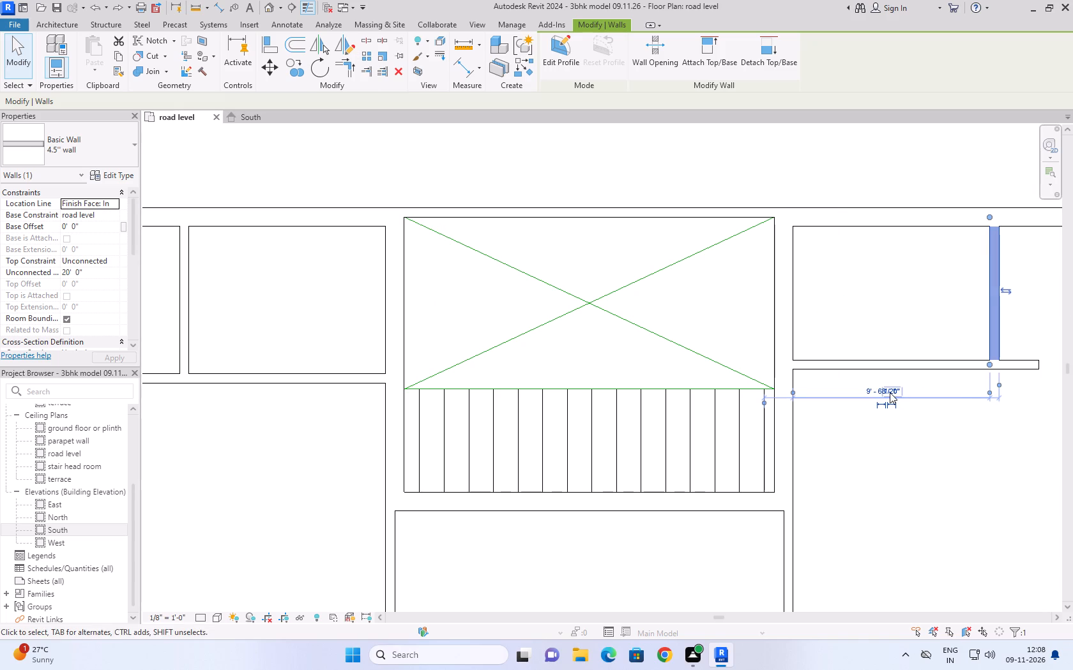
pyautogui.click(890, 392)
pyautogui.click(910, 447)
pyautogui.scroll(12, 910, 414)
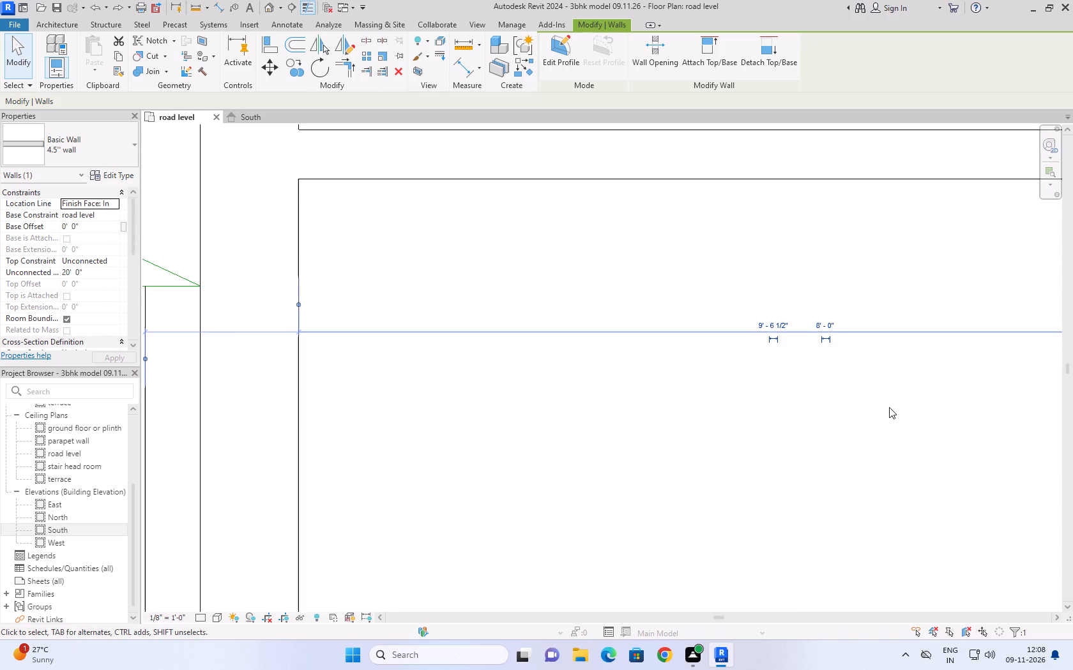
pyautogui.scroll(-6, 889, 407)
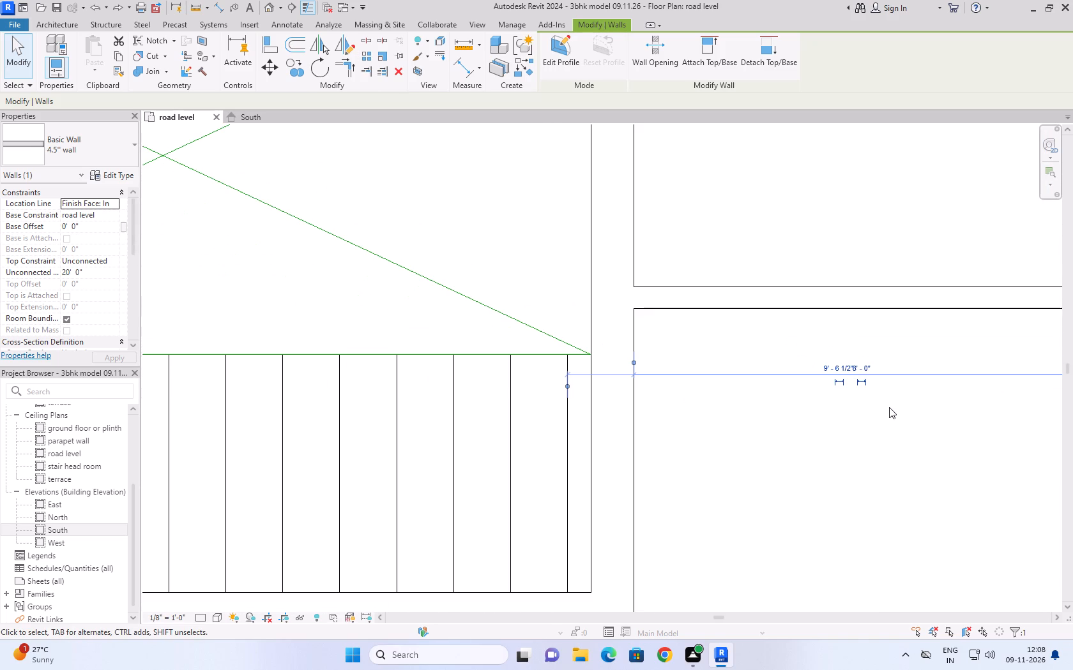
pyautogui.scroll(-3, 889, 407)
pyautogui.scroll(13, 889, 407)
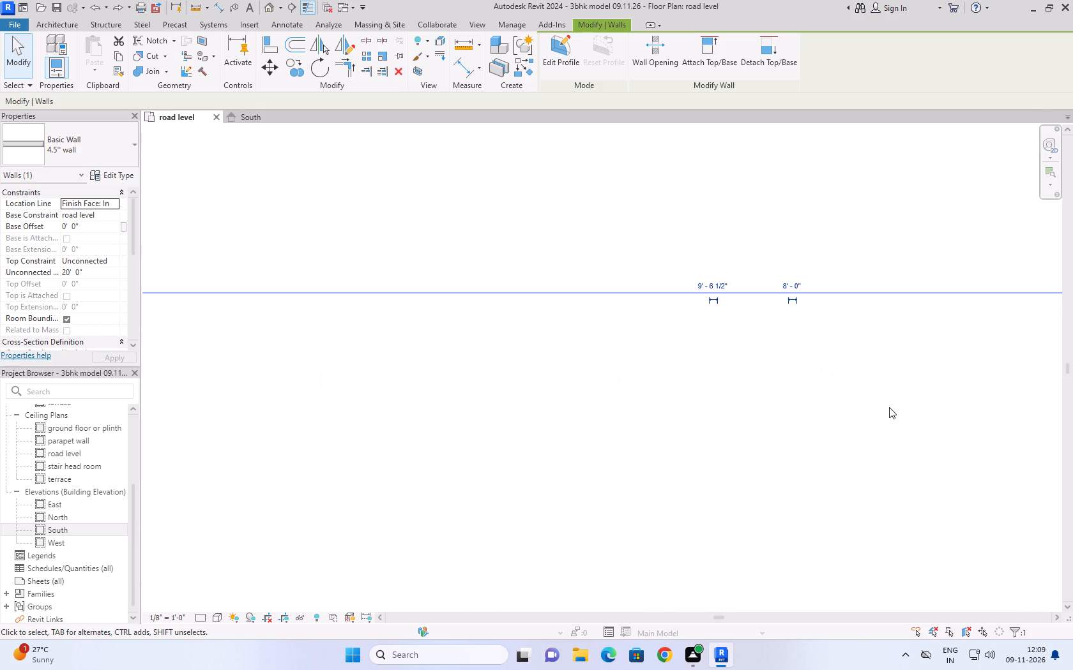
pyautogui.moveTo(796, 368); pyautogui.dragTo(497, 412, button='middle')
pyautogui.scroll(-11, 498, 412)
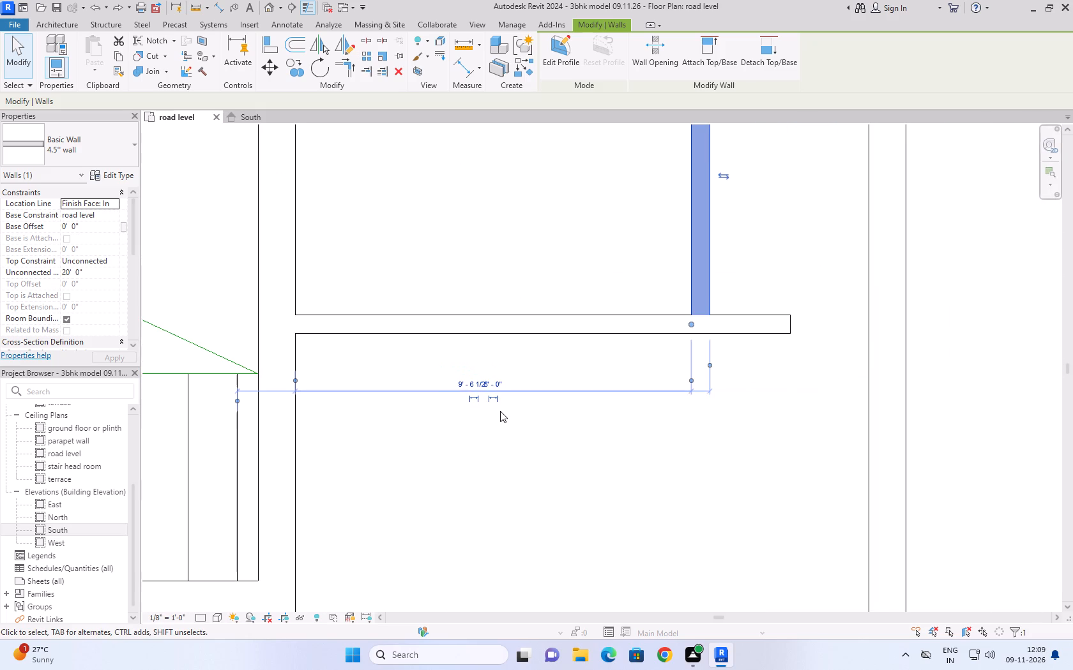
pyautogui.scroll(-5, 541, 409)
pyautogui.click(658, 314)
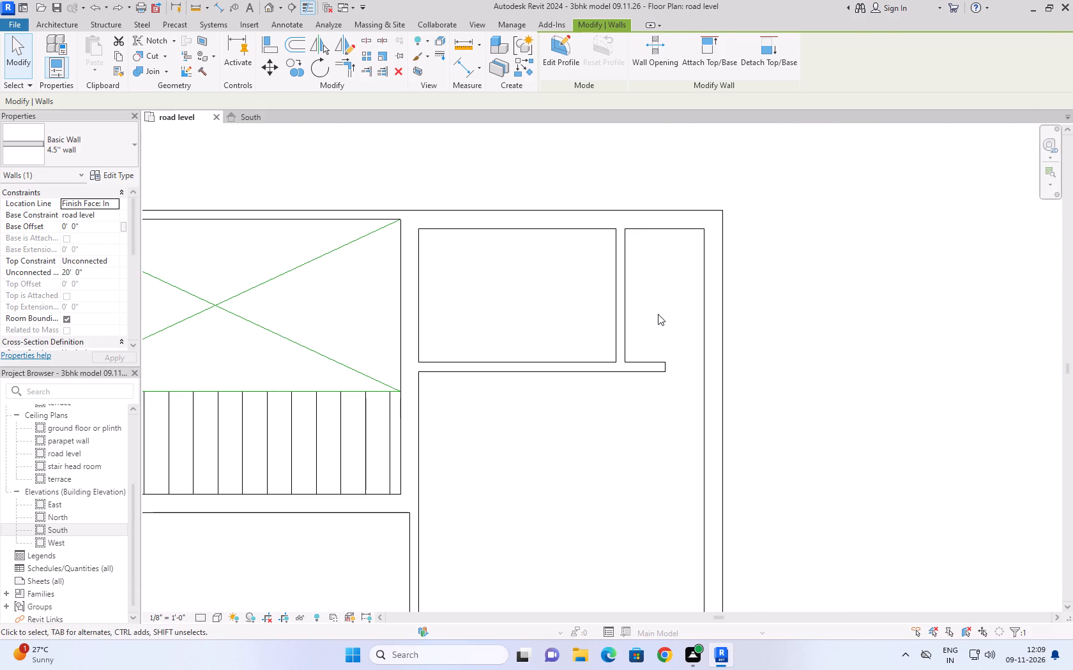
pyautogui.click(635, 365)
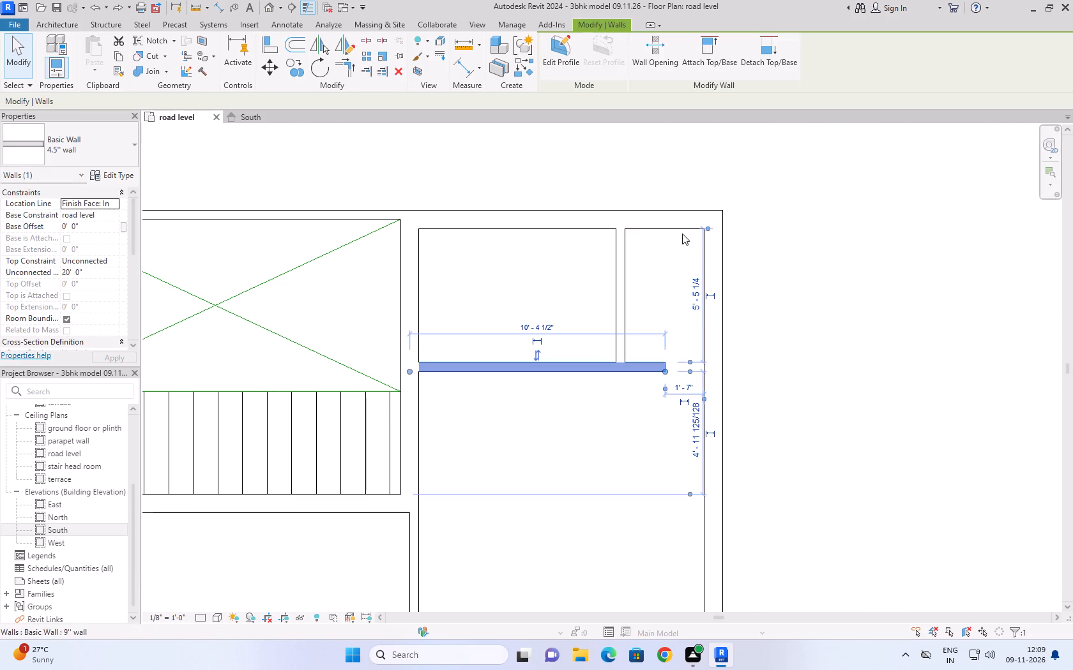
pyautogui.click(675, 213)
pyautogui.scroll(-4, 783, 231)
pyautogui.scroll(3, 722, 267)
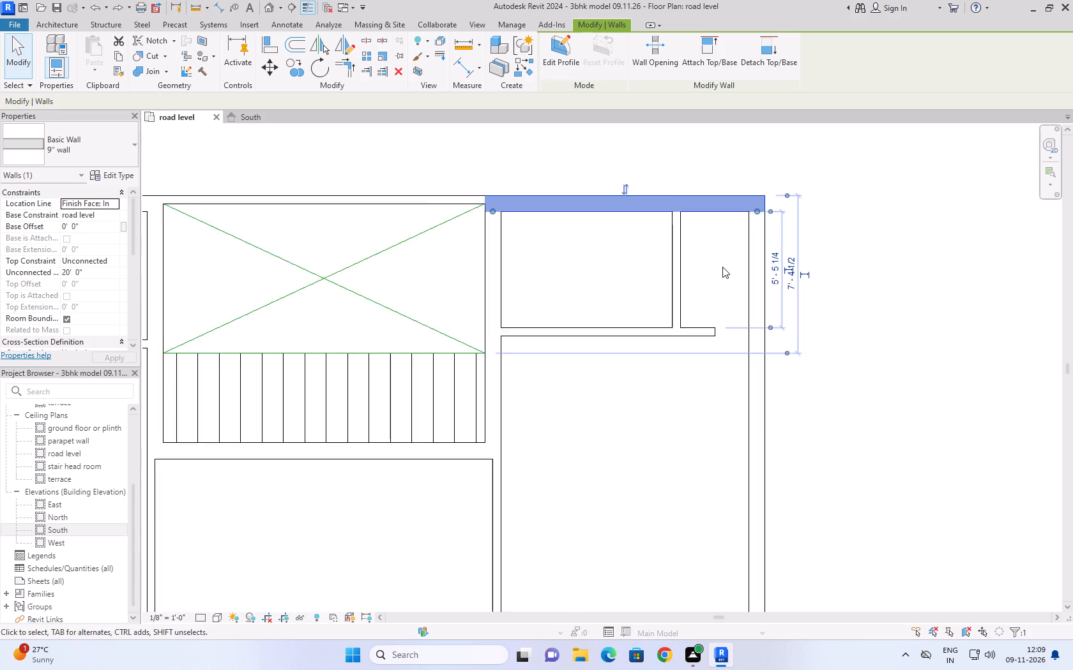
pyautogui.scroll(4, 722, 267)
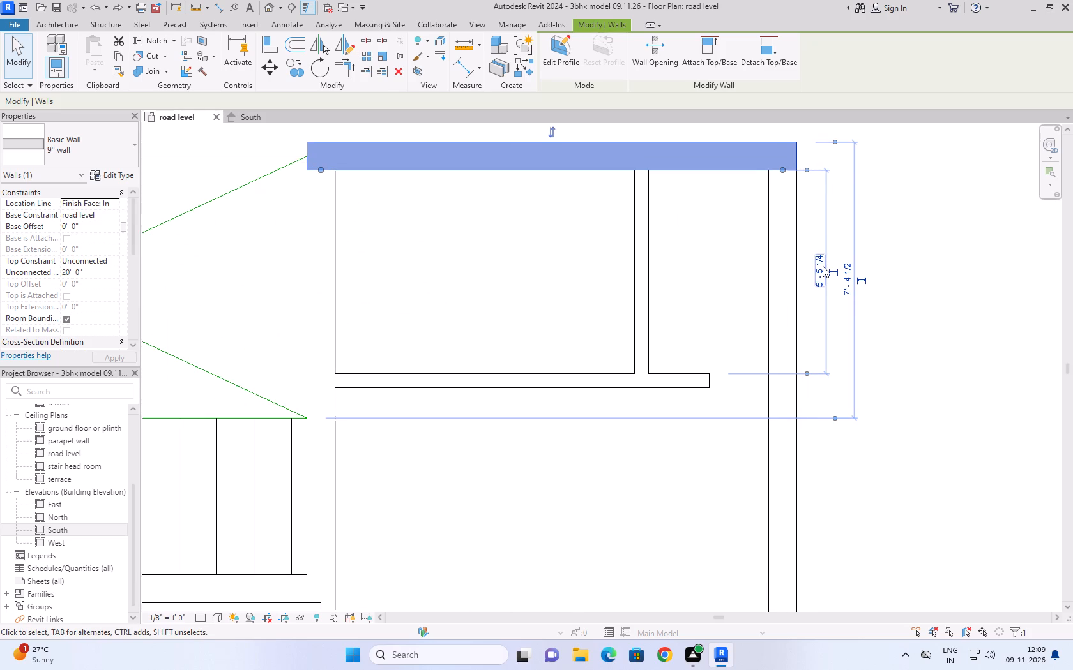
pyautogui.click(904, 342)
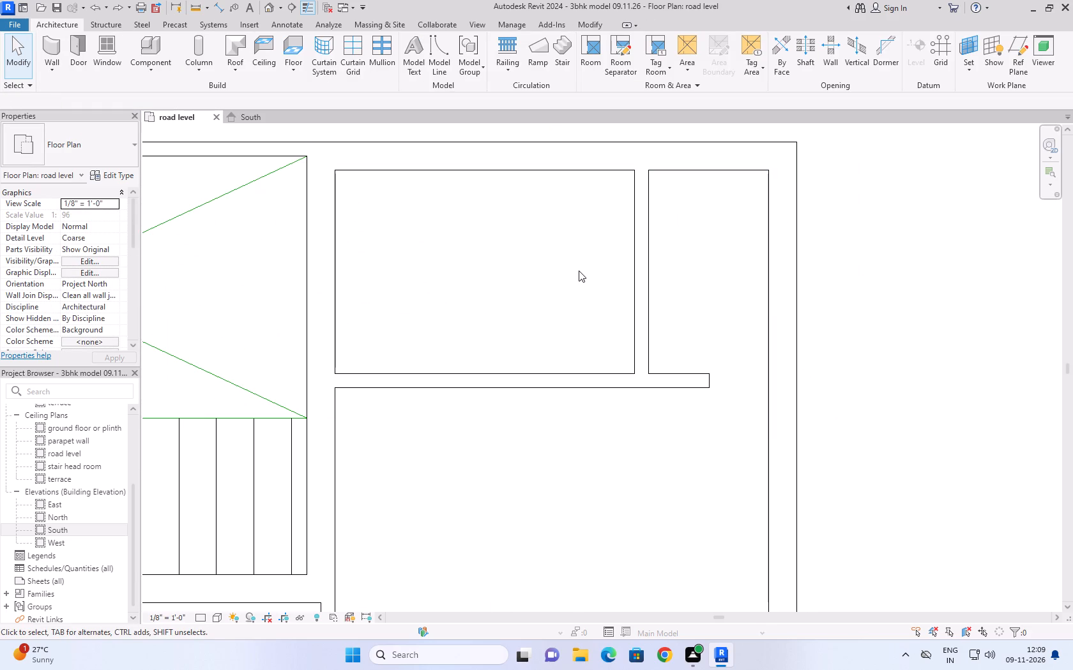
# Add aligned dimensions for the inside depth and inside width of the drawing/office-side rear bathroom.
pyautogui.write('di')
pyautogui.click(585, 372)
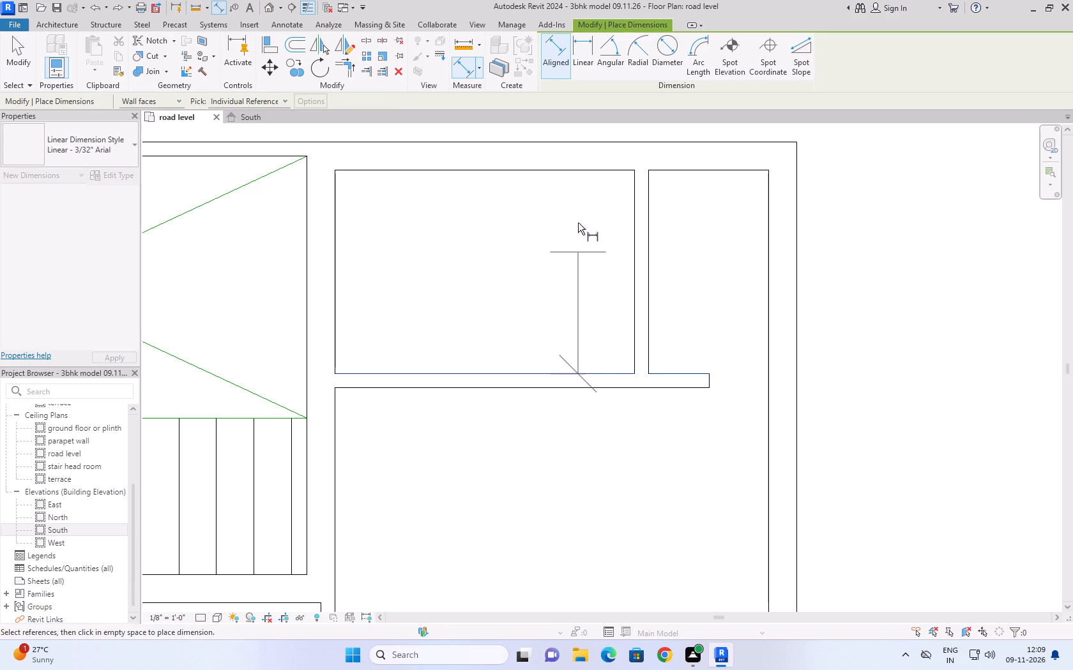
pyautogui.click(572, 172)
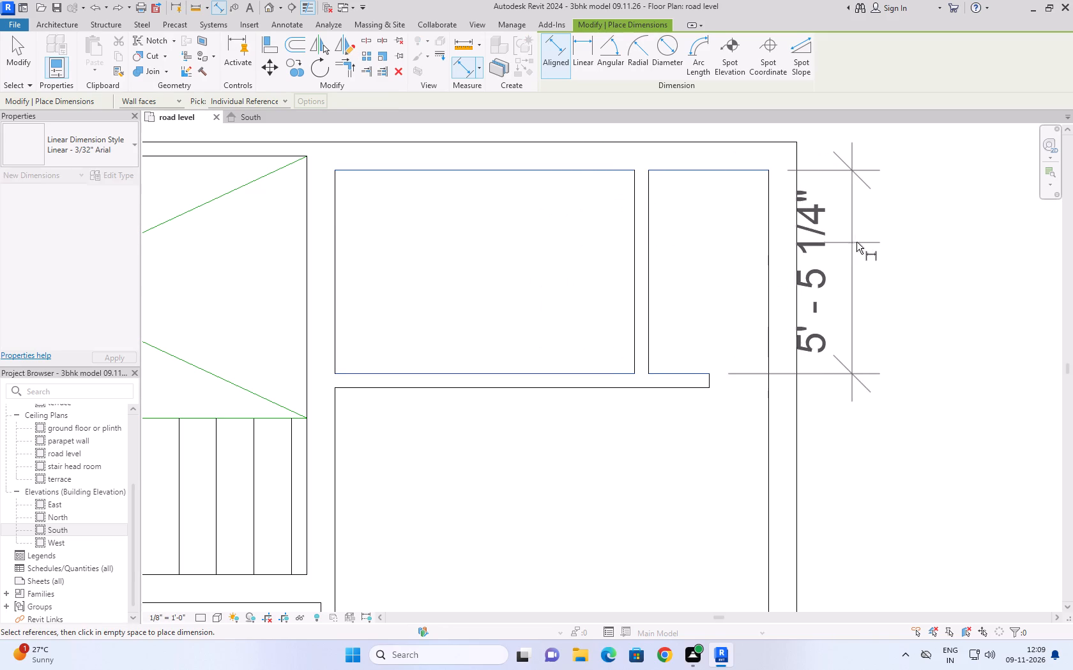
pyautogui.click(866, 240)
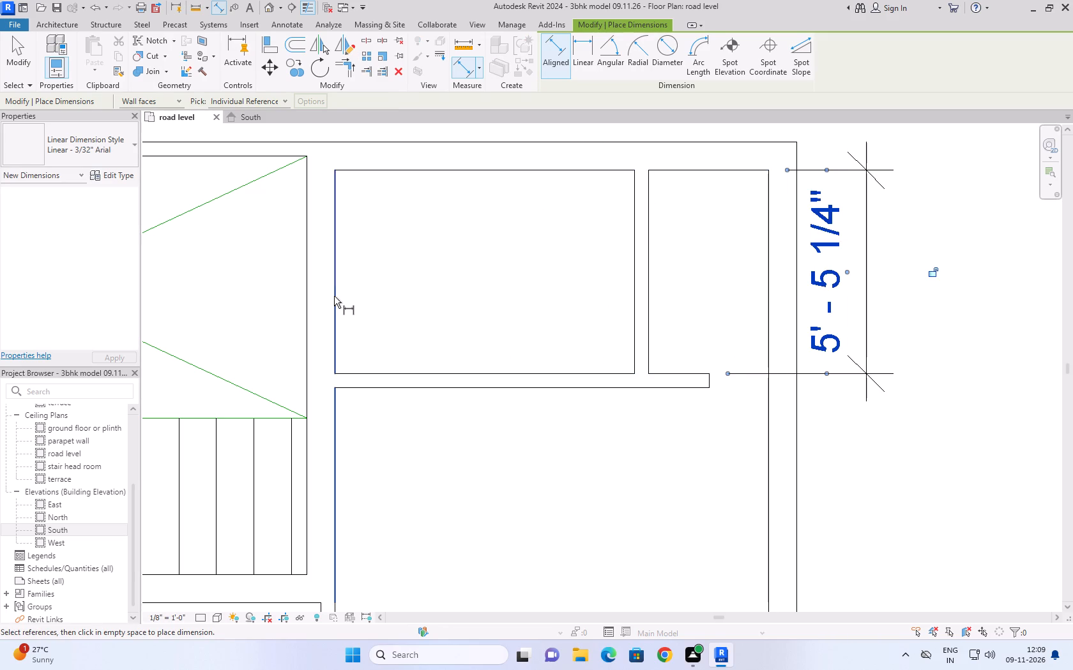
pyautogui.click(335, 294)
pyautogui.click(632, 277)
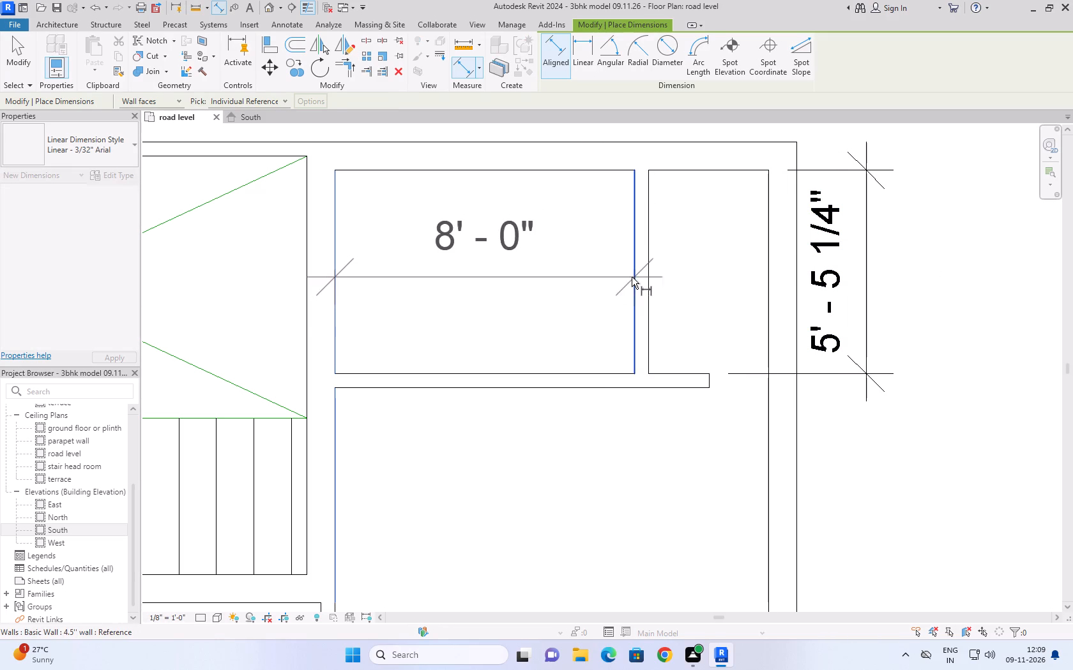
pyautogui.click(638, 441)
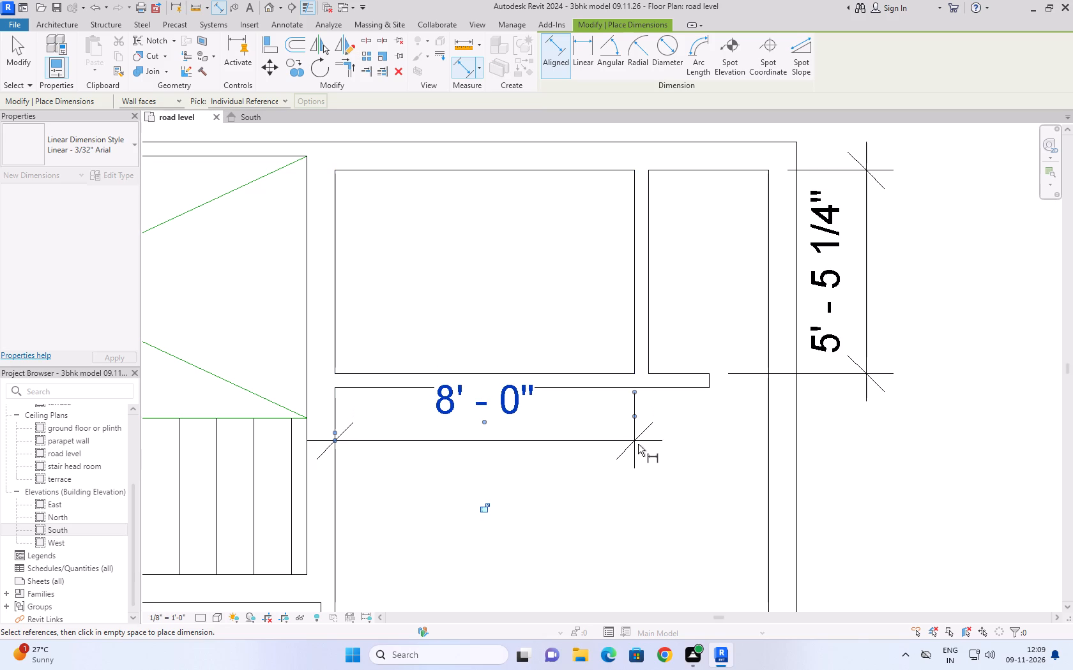
pyautogui.click(11, 52)
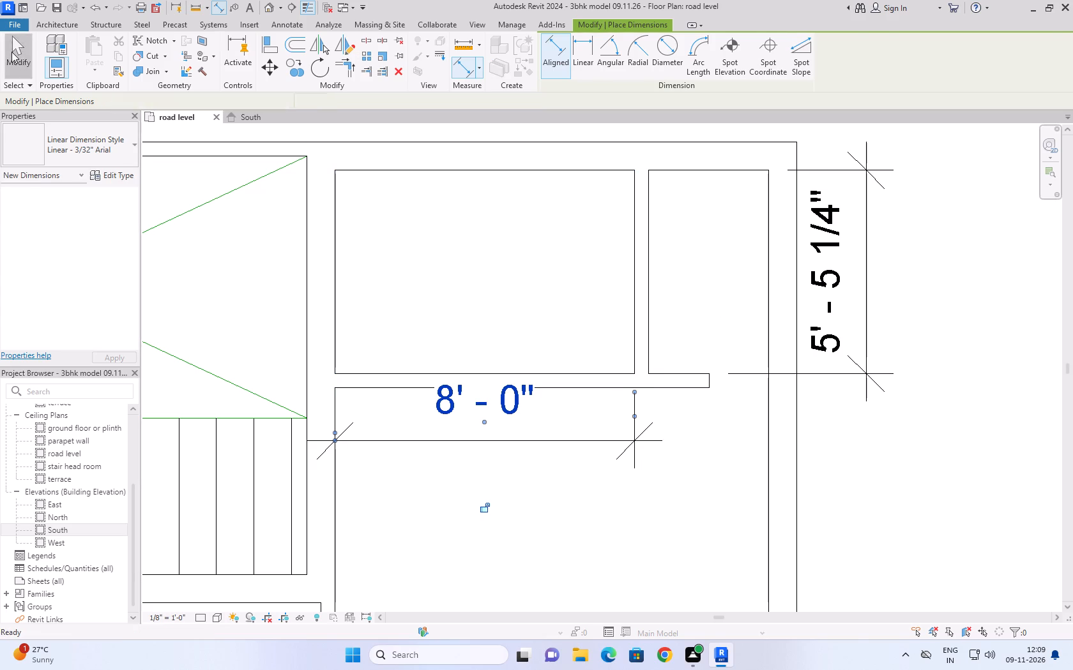
# Set the drawing/office-side rear bathroom's inside depth to 6' by moving its 4.5" lower wall.
pyautogui.click(582, 386)
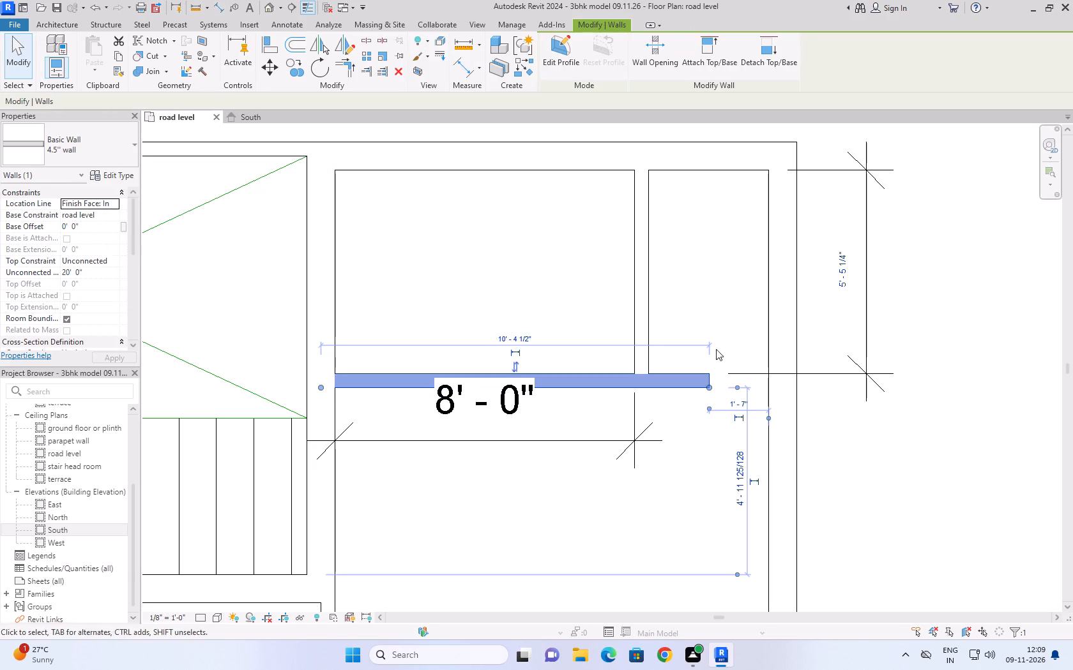
pyautogui.click(839, 281)
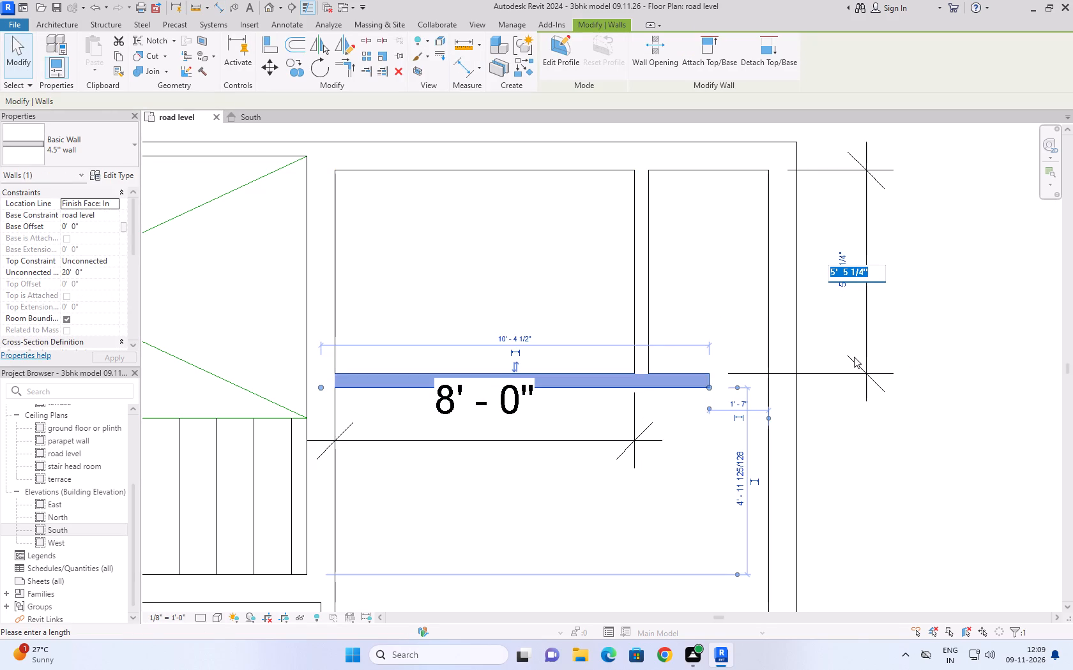
pyautogui.press('6')
pyautogui.press("'")
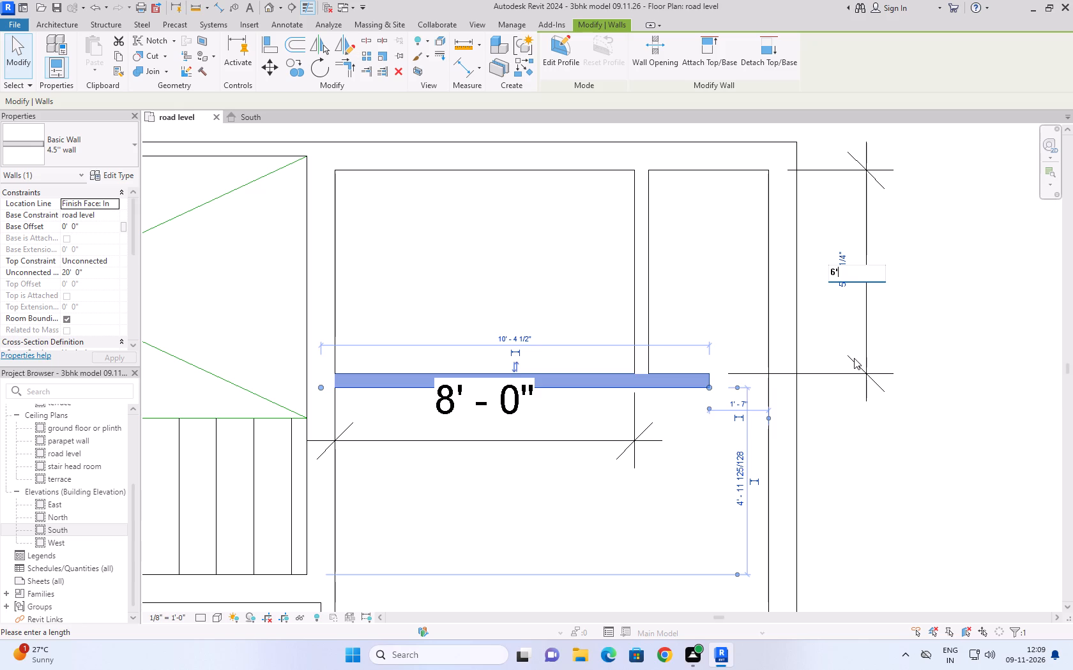
pyautogui.press('Return')
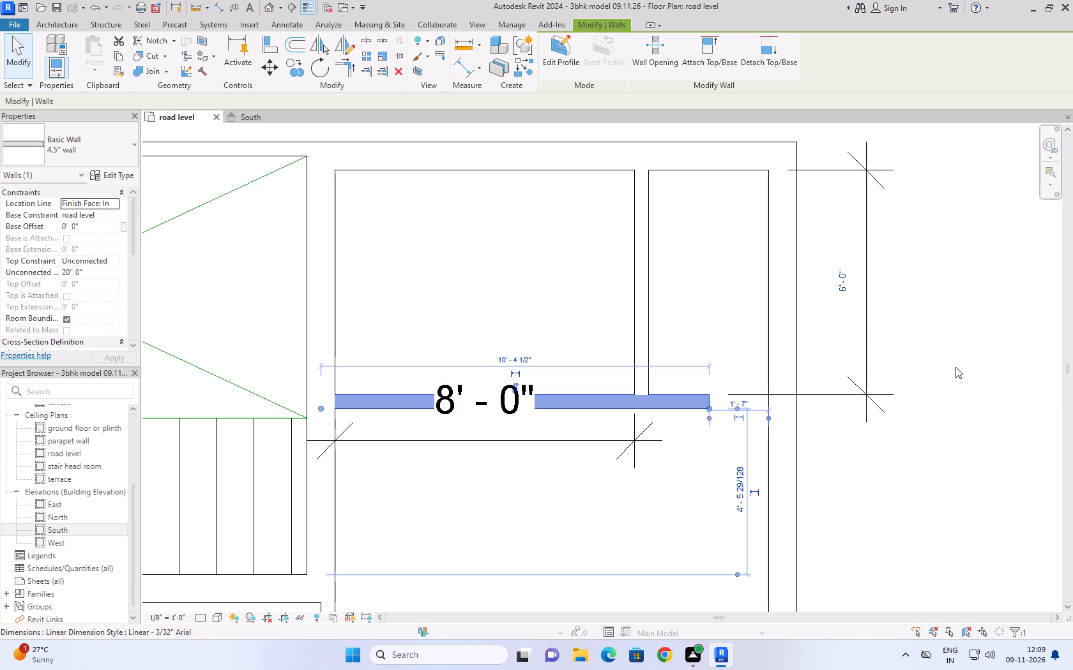
pyautogui.press('Escape')
# Add aligned dimensions for the inside width and inside depth of the drawing/office-side rear bedroom, below its bathroom.
pyautogui.scroll(-8, 955, 364)
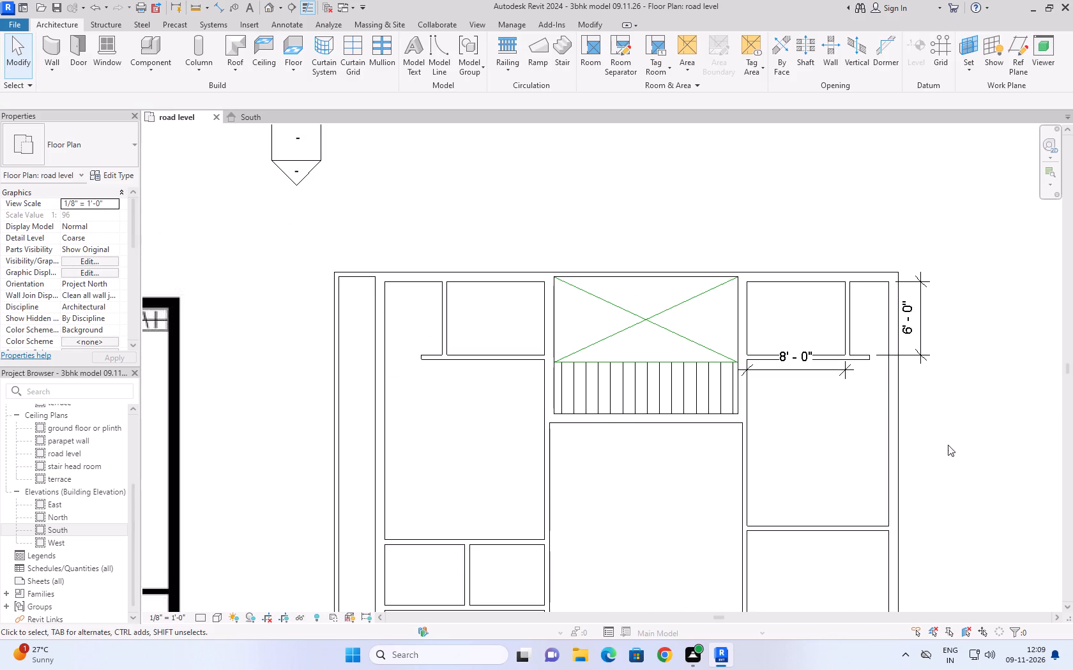
pyautogui.scroll(-3, 944, 475)
pyautogui.scroll(8, 947, 473)
pyautogui.write('di')
pyautogui.moveTo(540, 510); pyautogui.dragTo(547, 509)
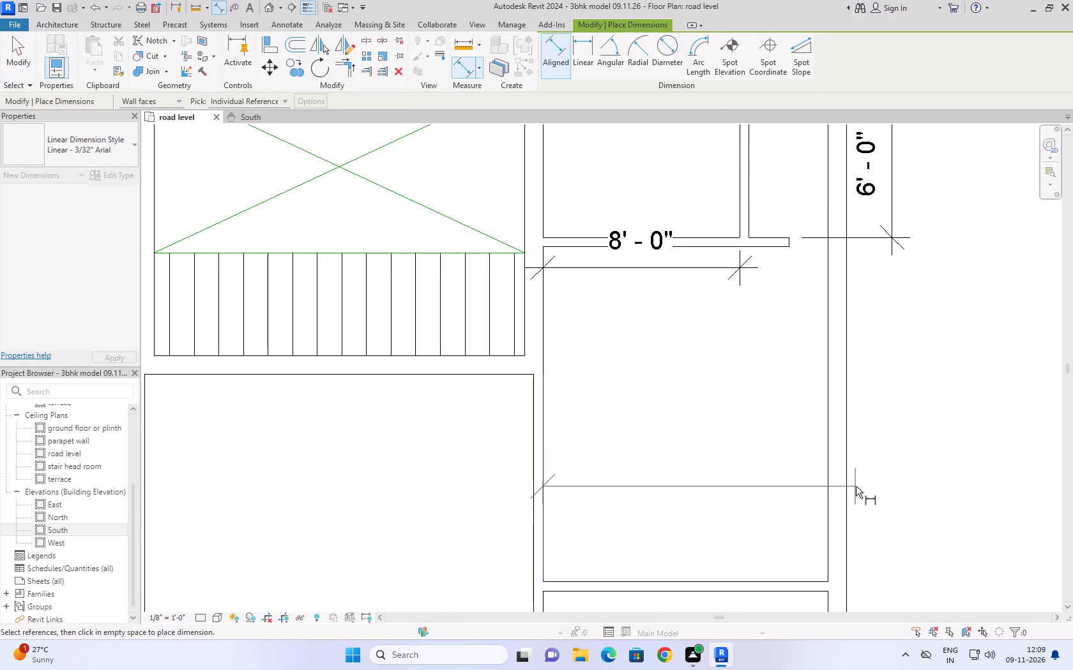
pyautogui.click(830, 486)
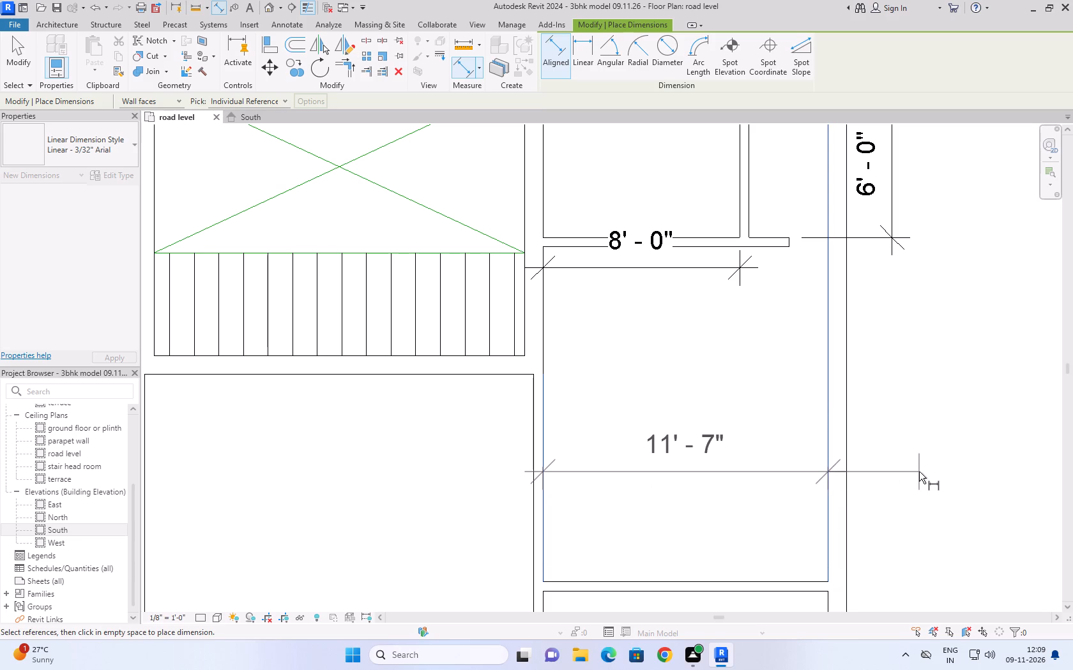
pyautogui.click(919, 472)
pyautogui.click(793, 578)
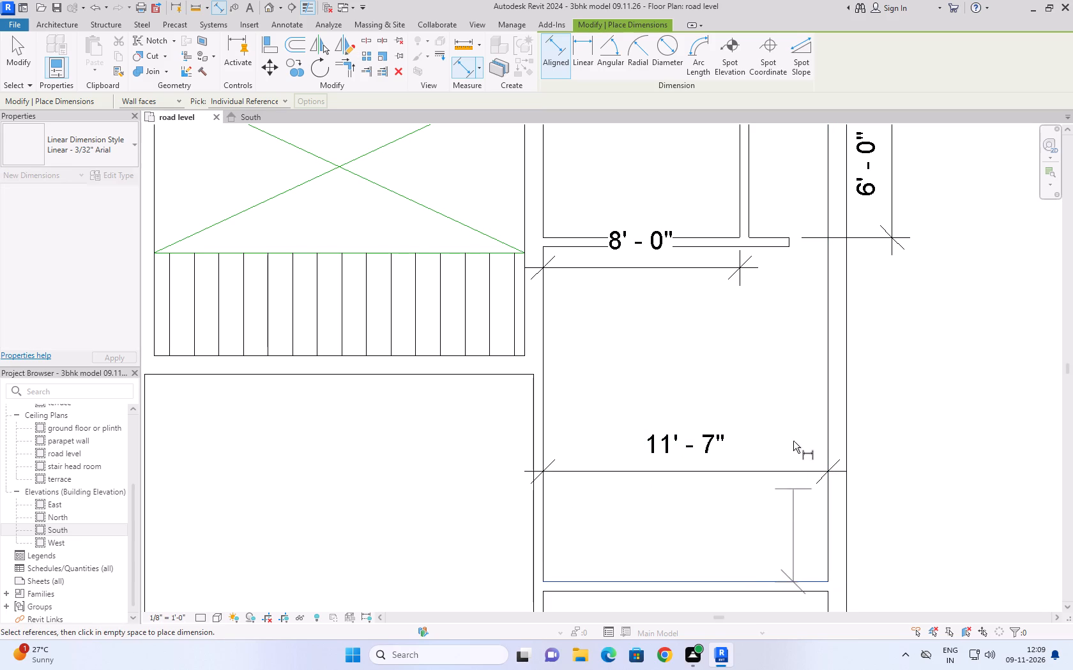
pyautogui.click(770, 248)
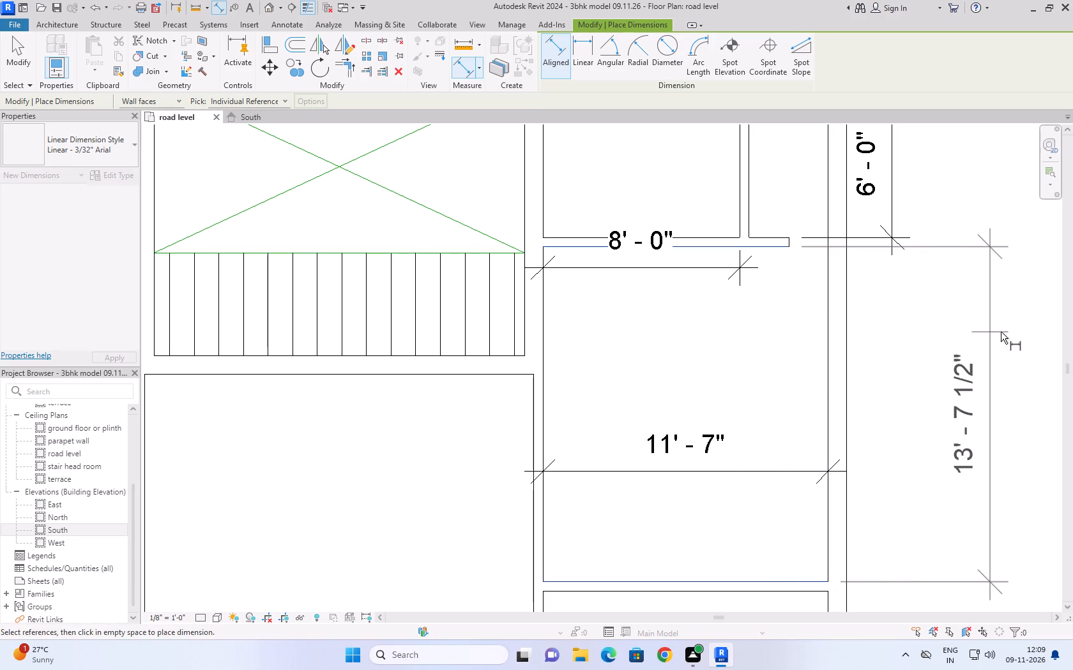
pyautogui.click(925, 341)
pyautogui.press('Escape')
pyautogui.scroll(-9, 940, 368)
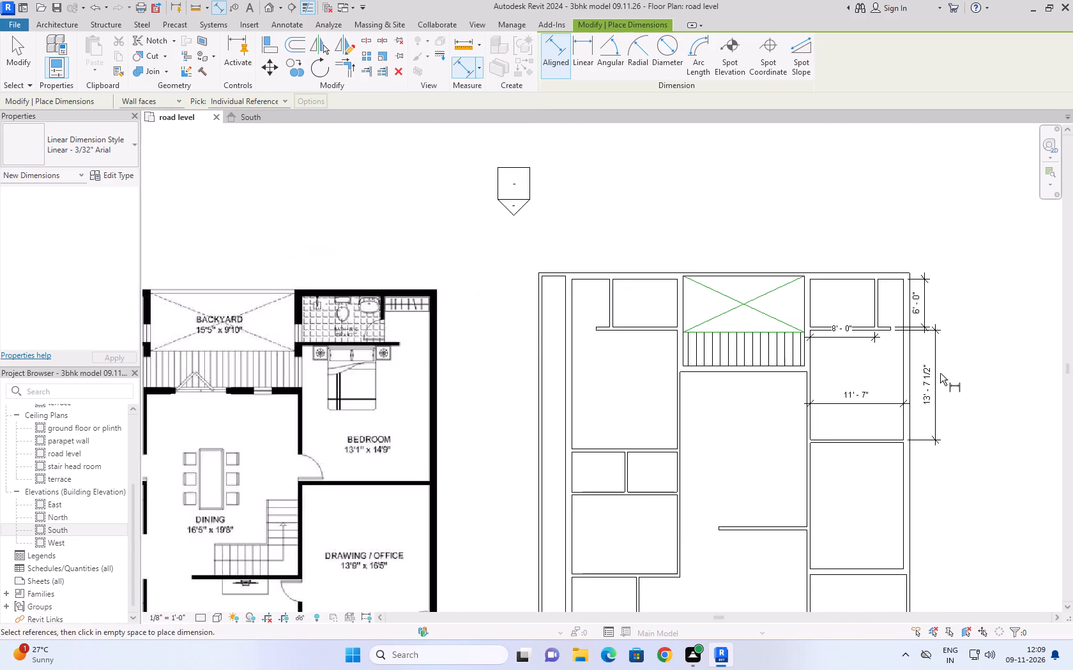
pyautogui.scroll(5, 933, 458)
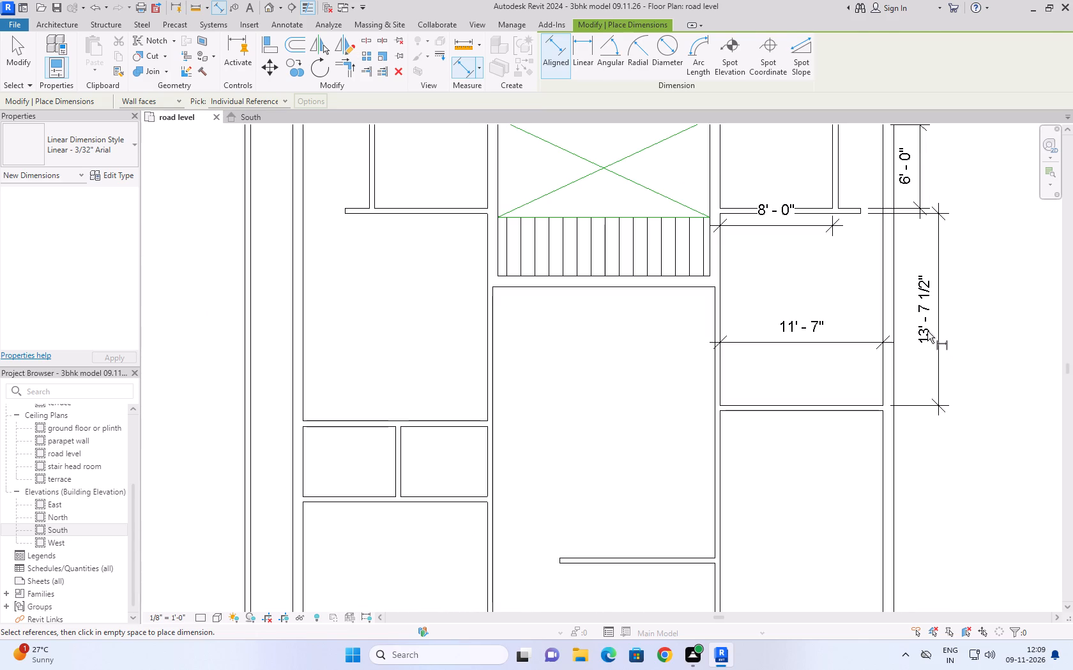
pyautogui.press('Escape')
# Set the drawing/office-side rear bedroom's inside depth to 14' 9" by moving its 4.5" lower wall.
pyautogui.click(924, 329)
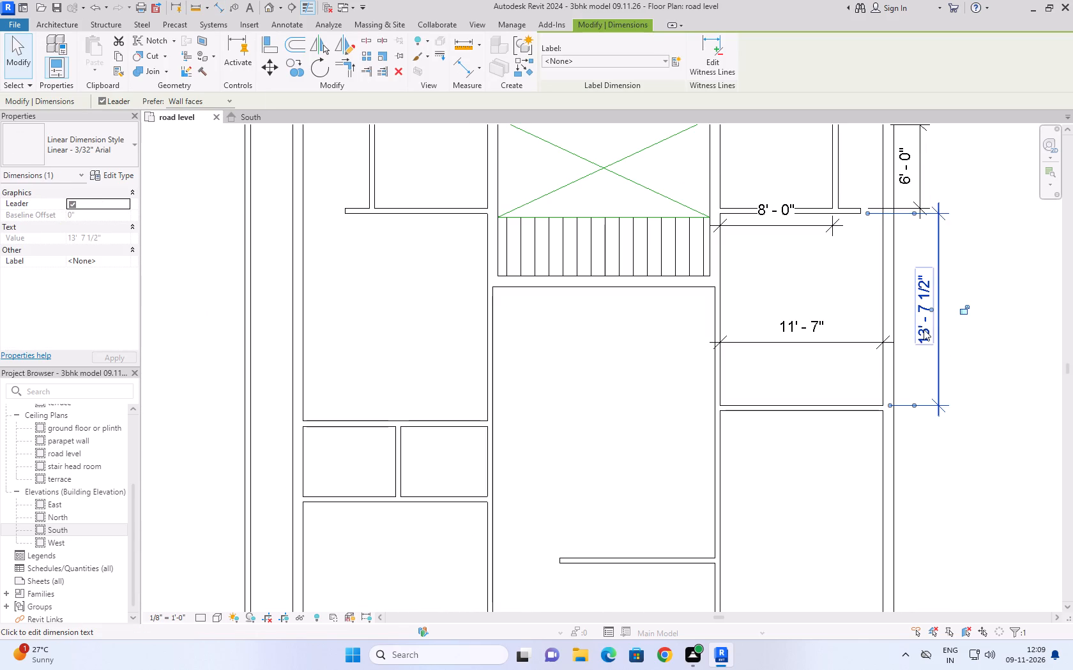
pyautogui.click(924, 329)
pyautogui.click(669, 174)
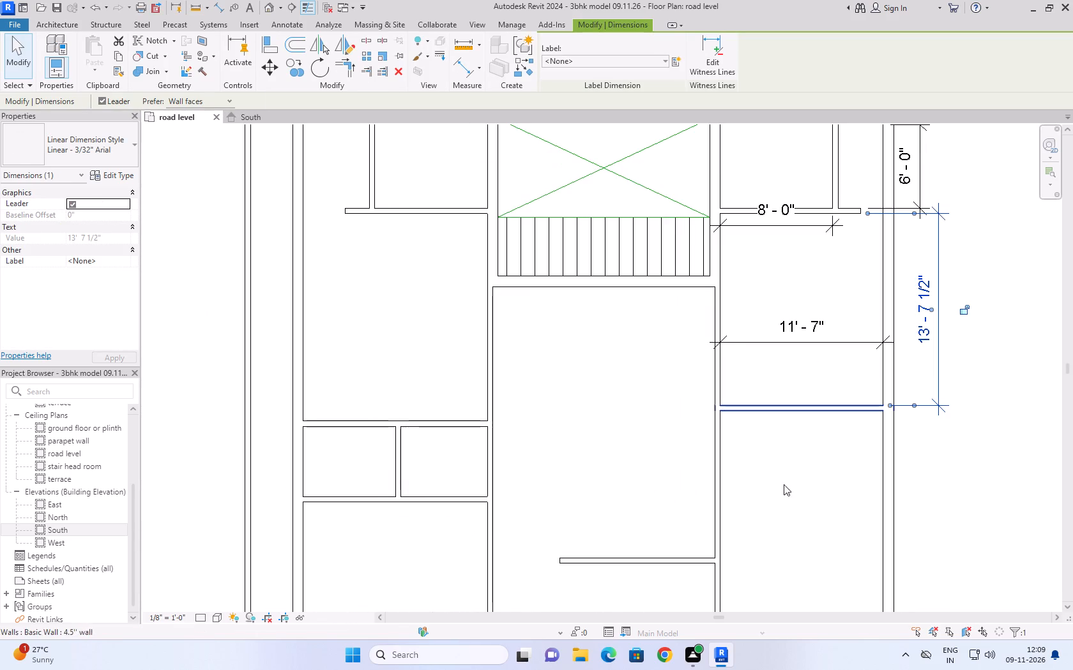
pyautogui.click(839, 411)
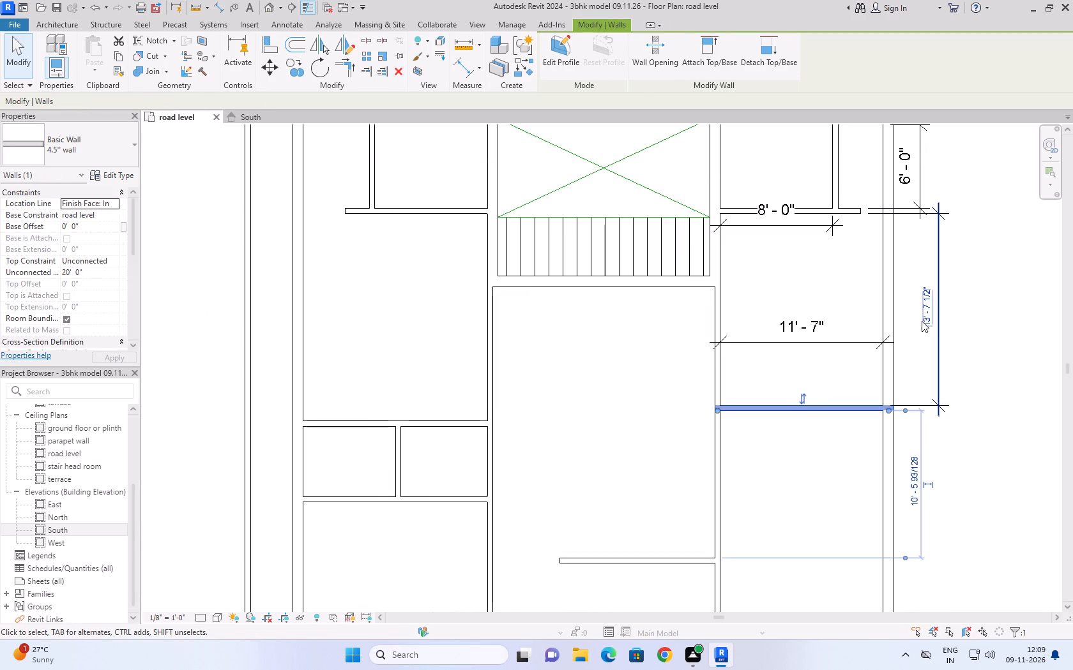
pyautogui.click(922, 321)
pyautogui.scroll(-4, 976, 387)
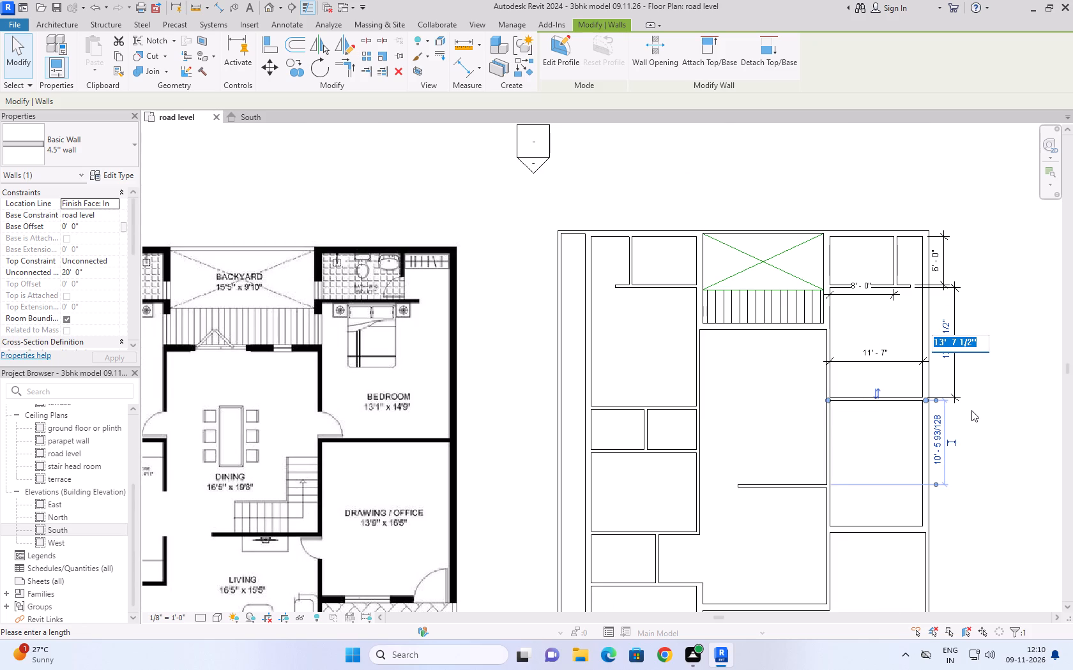
pyautogui.write('14')
pyautogui.press("'")
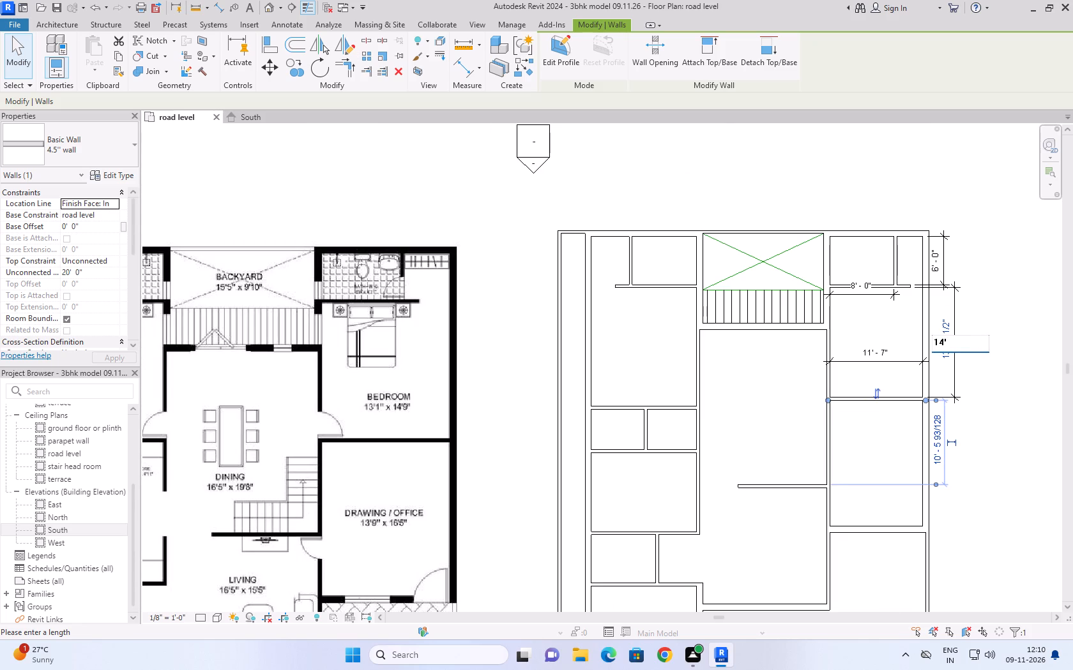
pyautogui.press('9')
pyautogui.write("''")
pyautogui.press('Return')
# Set the same bedroom's inside width to 13' 1" by moving its 9" outer side wall.
pyautogui.click(870, 355)
pyautogui.click(885, 352)
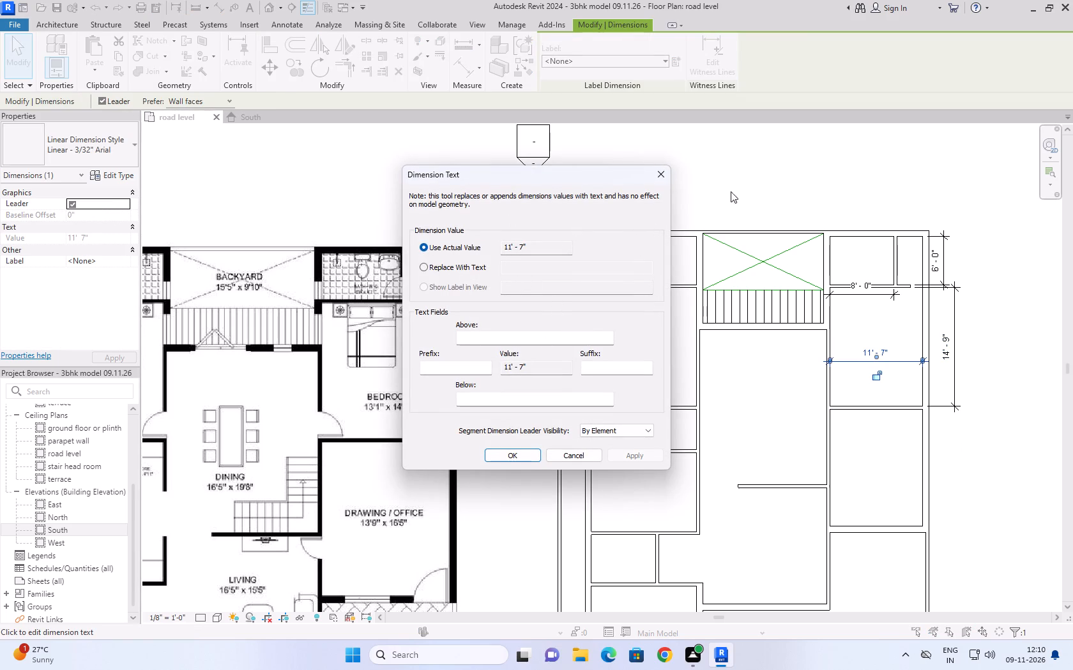
pyautogui.click(662, 179)
pyautogui.click(928, 321)
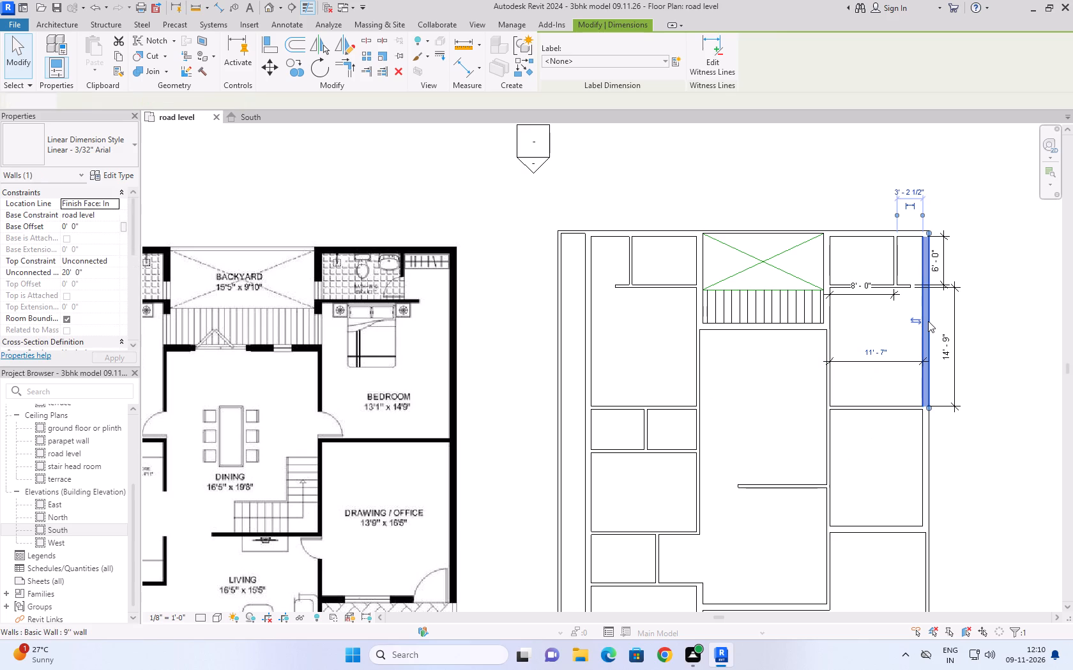
pyautogui.click(866, 351)
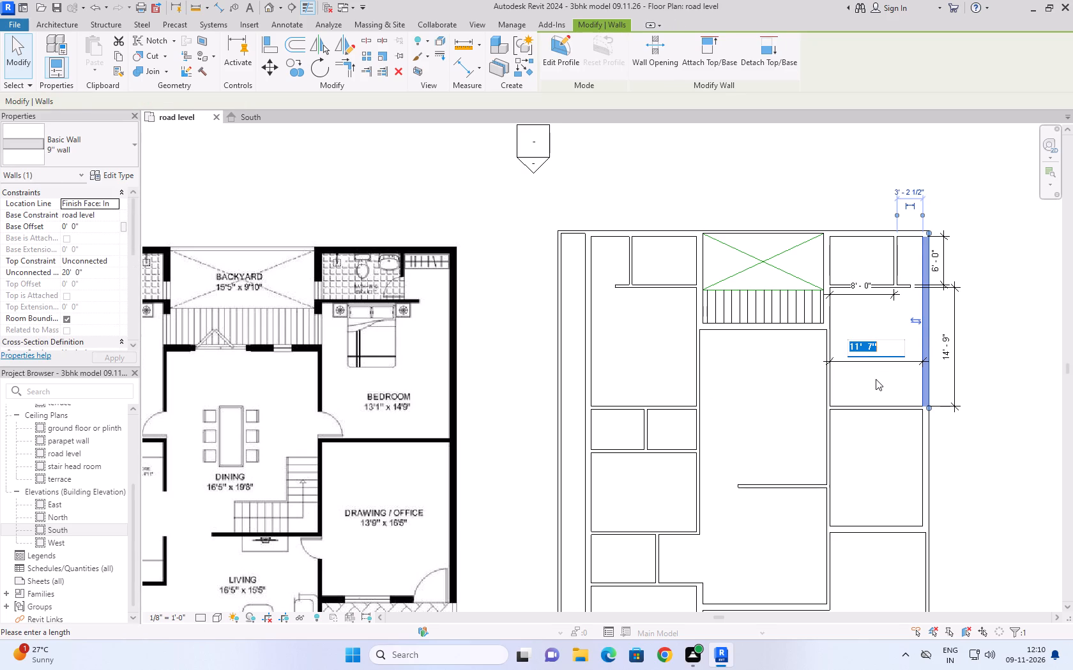
pyautogui.write("13'1''")
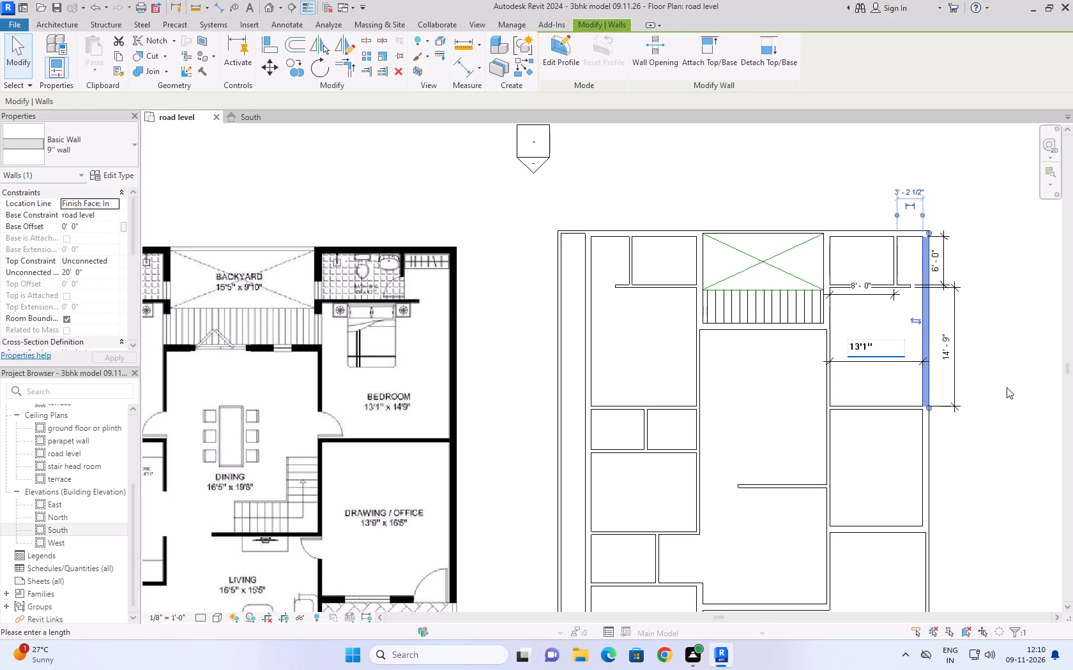
pyautogui.click(1007, 387)
pyautogui.scroll(-4, 1007, 403)
pyautogui.scroll(4, 1026, 366)
pyautogui.click(1016, 348)
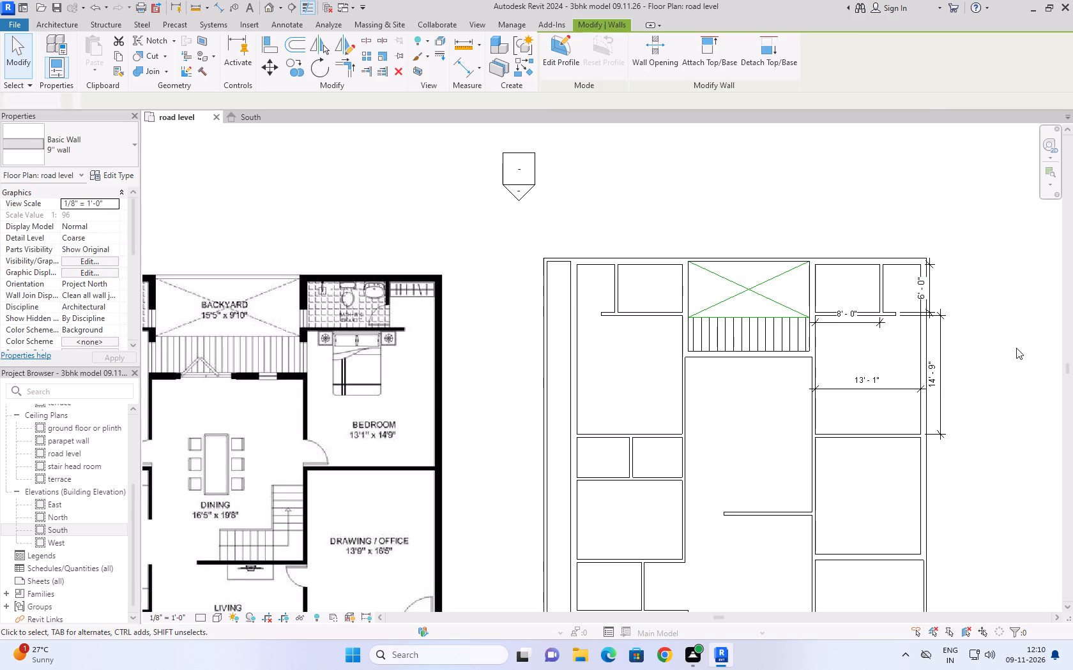
# Delete the inside depth dimension of the drawing/office-side rear bathroom.
pyautogui.scroll(6, 966, 319)
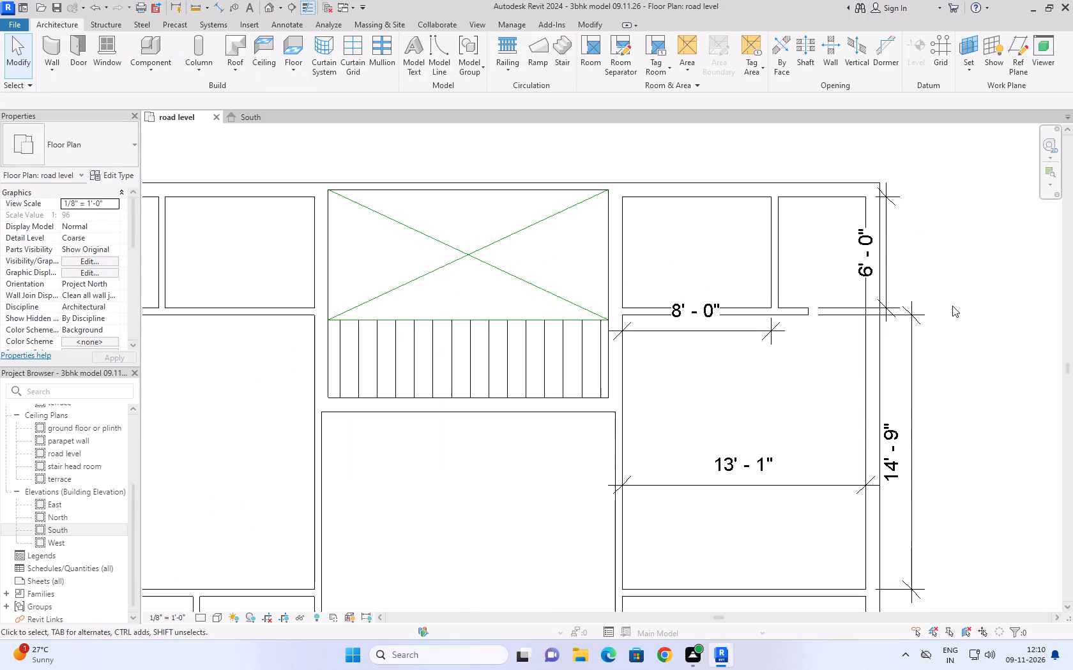
pyautogui.click(881, 257)
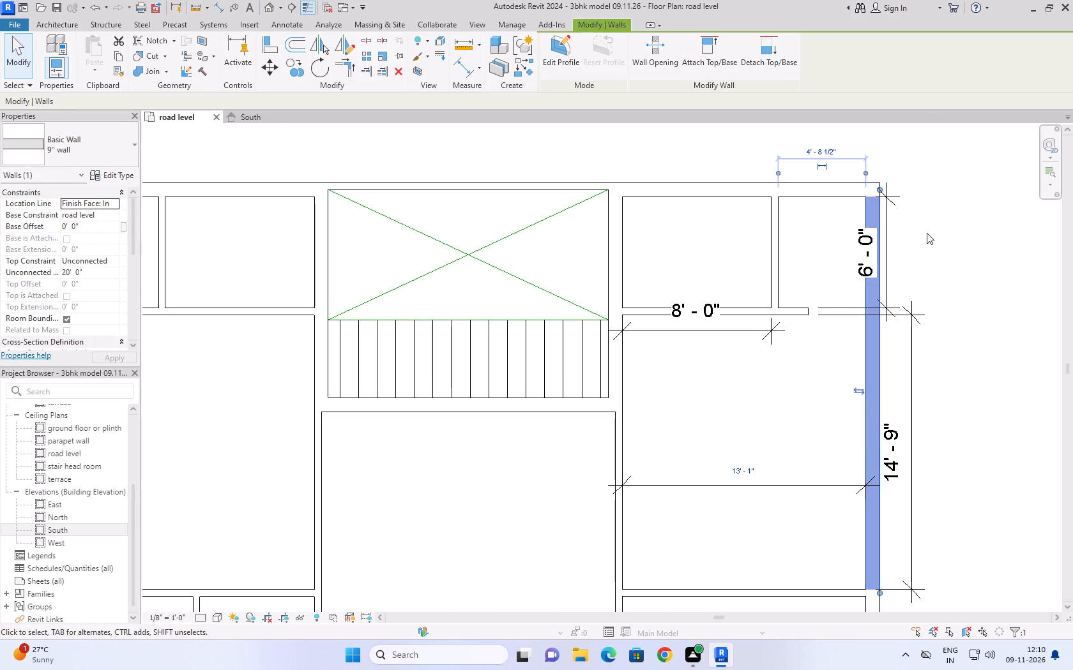
pyautogui.scroll(-3, 929, 232)
pyautogui.click(925, 223)
pyautogui.click(905, 211)
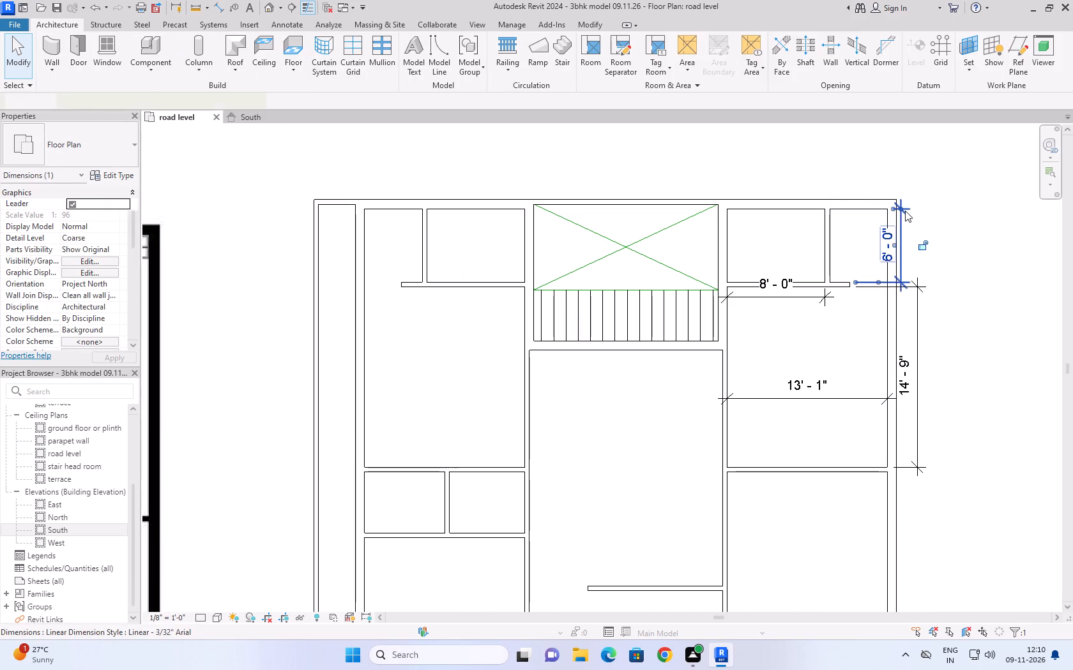
pyautogui.press('Delete')
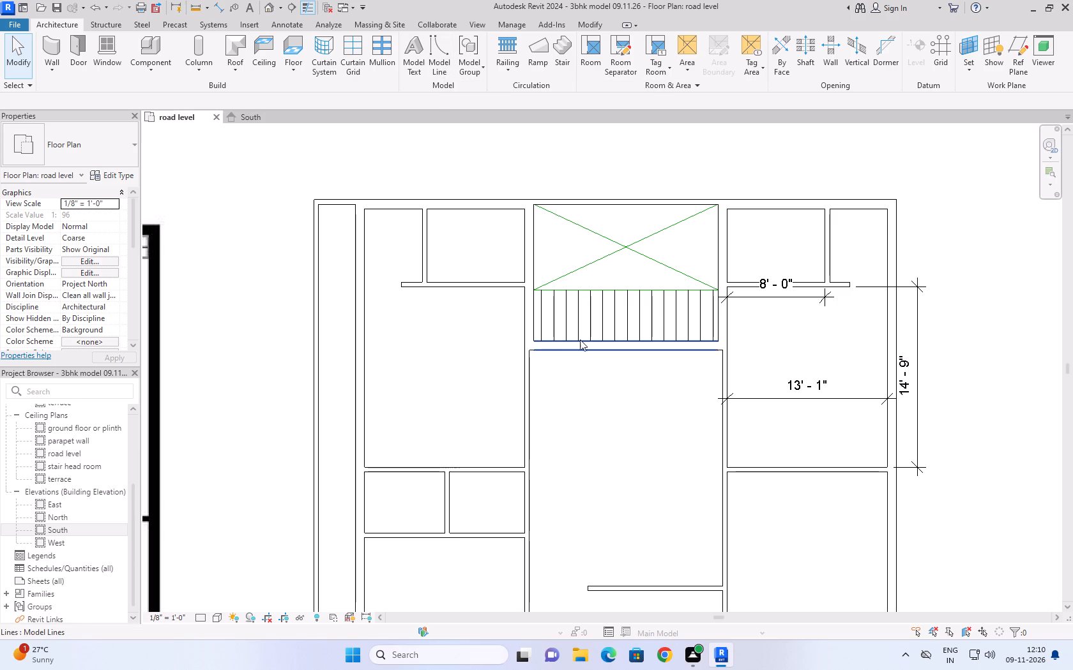
pyautogui.click(1040, 283)
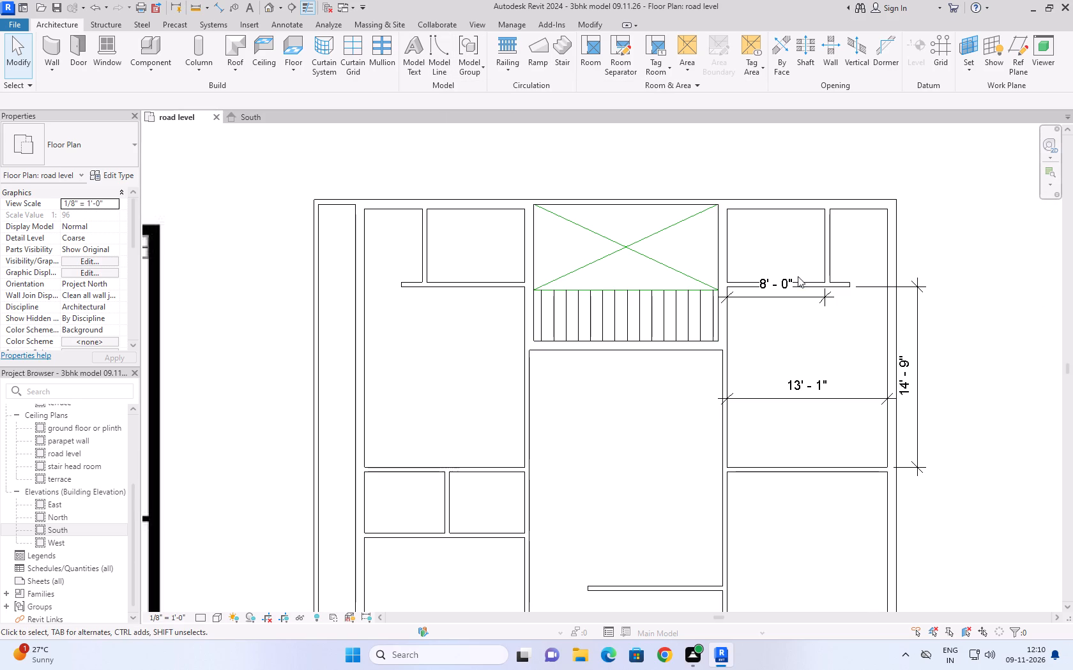
# Compare the modelled room layout with the reference ground floor plan, from the rear bedrooms down to the drawing/office and front walls.
pyautogui.scroll(-3, 675, 299)
pyautogui.scroll(4, 613, 339)
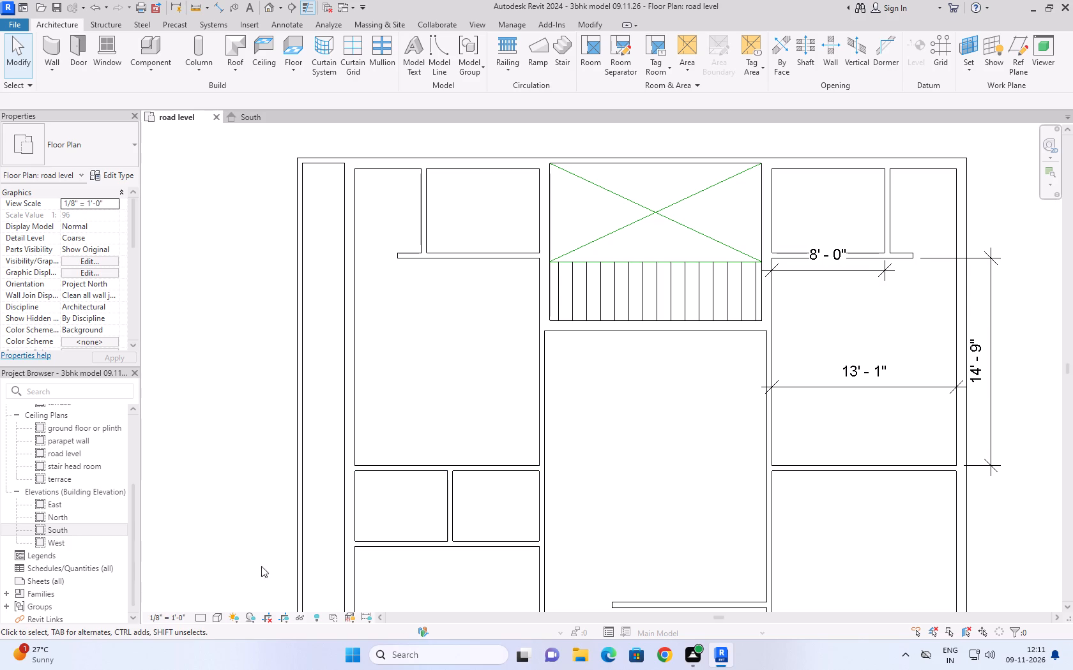
pyautogui.scroll(-6, 339, 495)
pyautogui.scroll(-4, 664, 405)
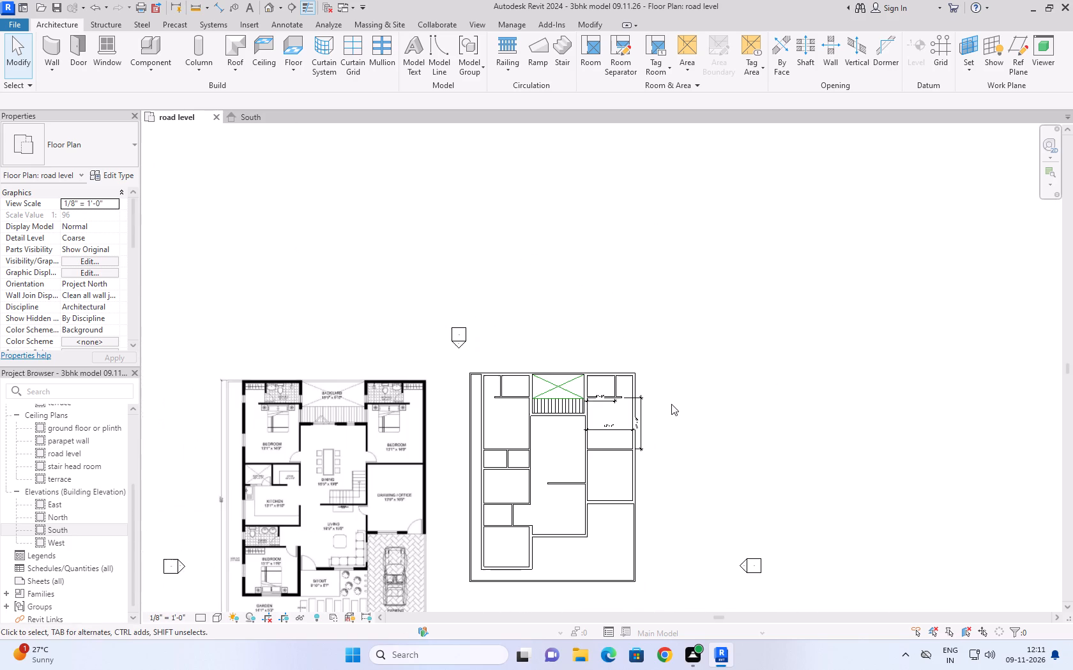
pyautogui.scroll(5, 423, 392)
pyautogui.scroll(5, 754, 416)
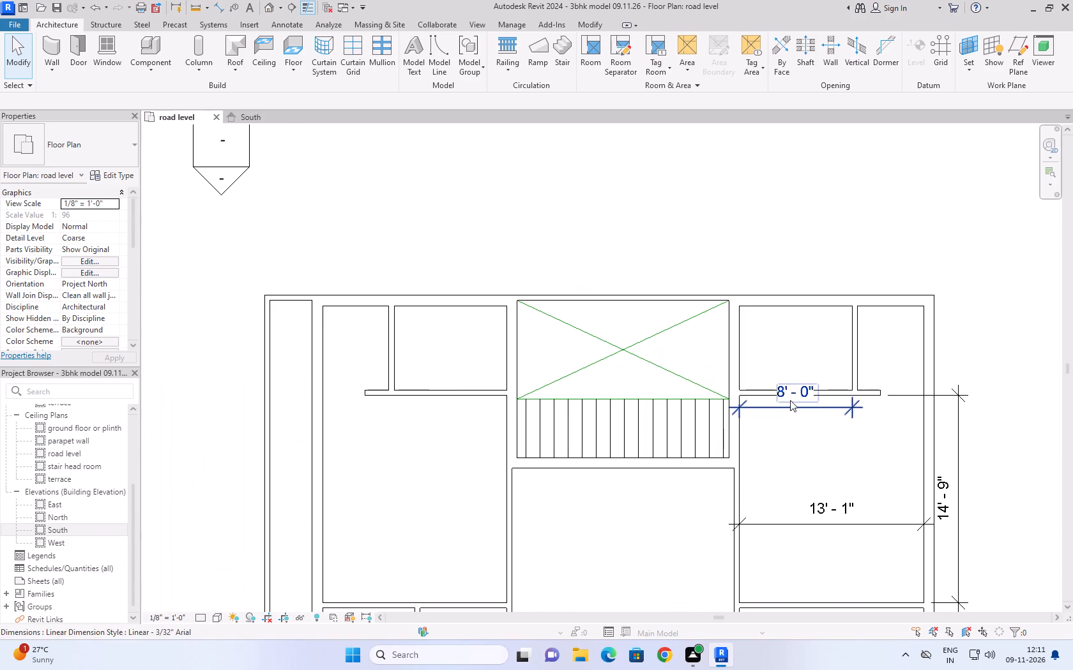
pyautogui.scroll(-4, 794, 448)
pyautogui.scroll(-2, 908, 398)
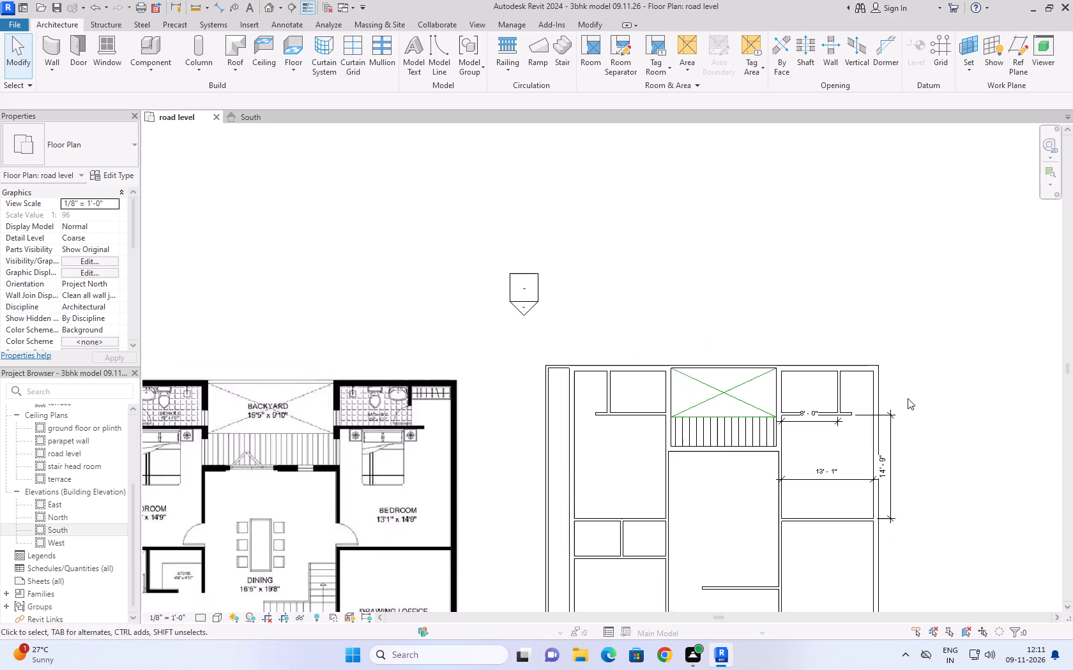
pyautogui.scroll(-1, 908, 398)
pyautogui.scroll(4, 860, 420)
pyautogui.scroll(-5, 862, 419)
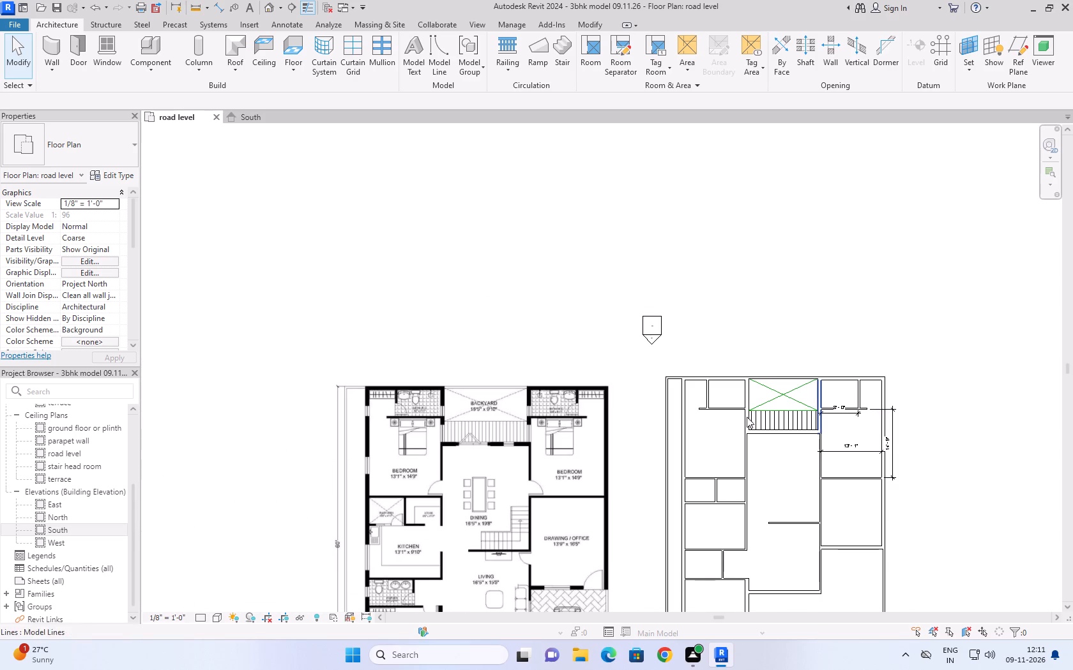
pyautogui.scroll(-5, 575, 267)
pyautogui.scroll(8, 634, 343)
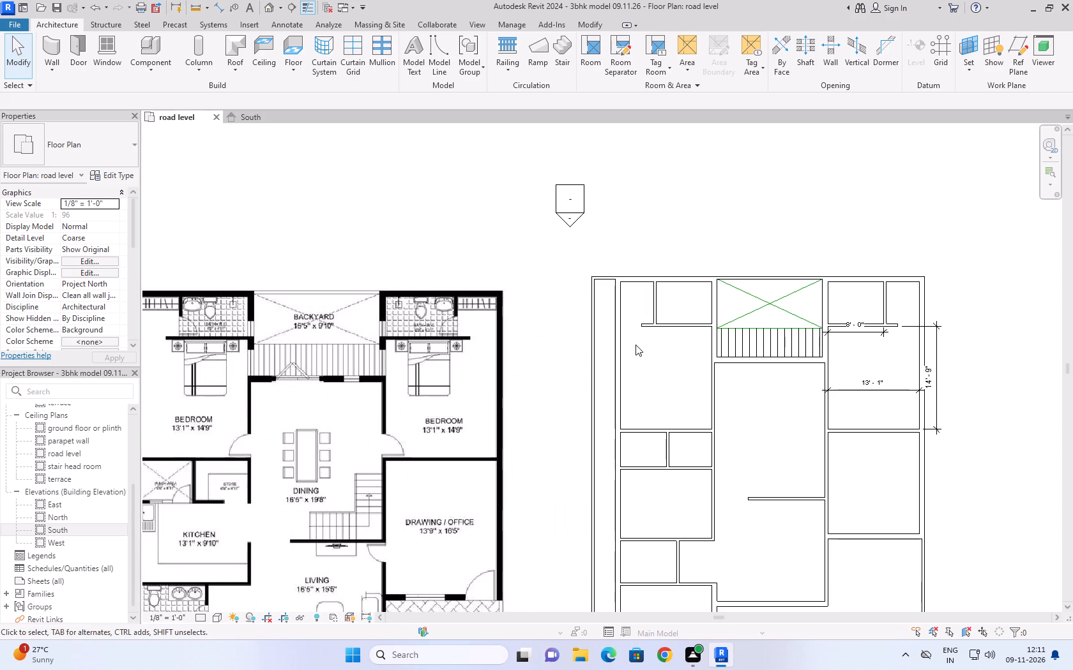
pyautogui.moveTo(658, 342); pyautogui.dragTo(528, 265, button='middle')
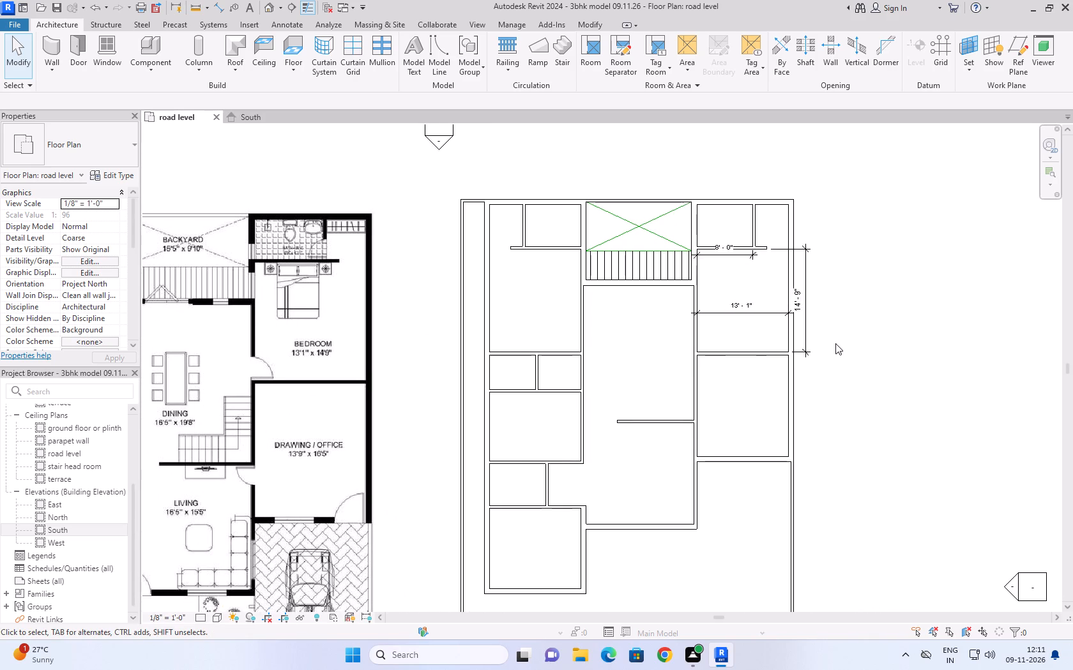
pyautogui.scroll(-3, 835, 343)
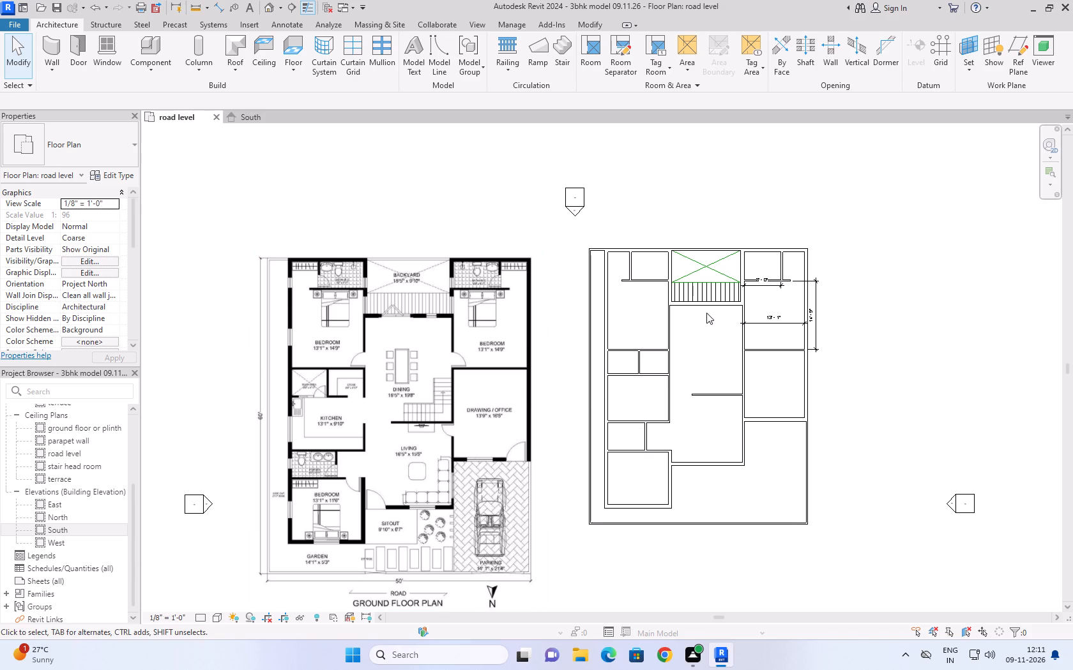
pyautogui.scroll(4, 766, 370)
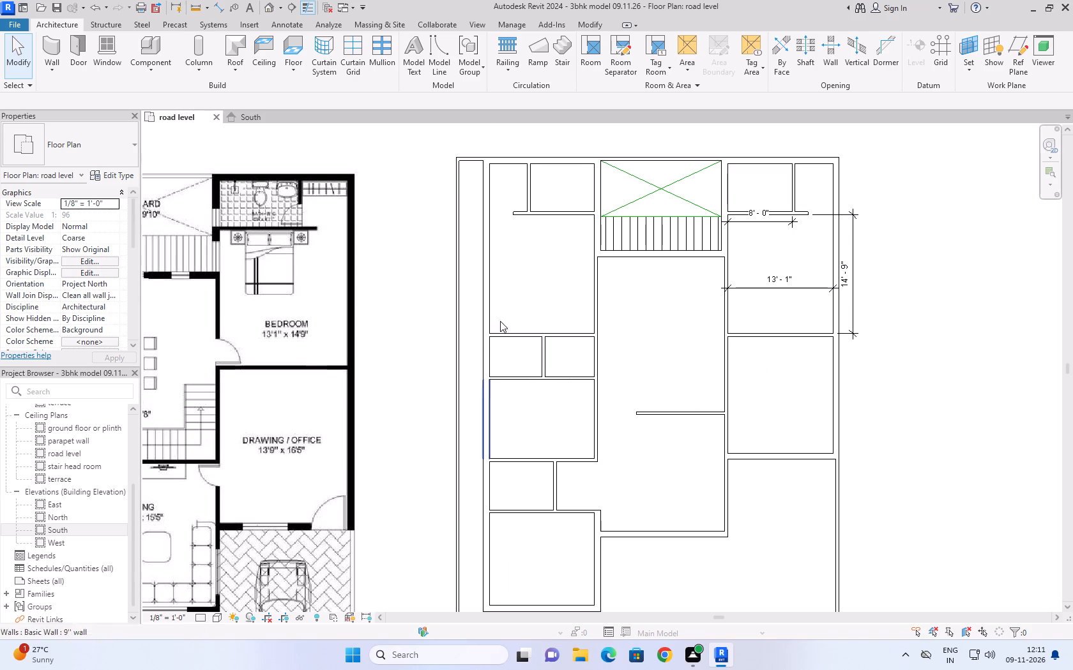
pyautogui.scroll(-4, 529, 248)
pyautogui.scroll(4, 356, 428)
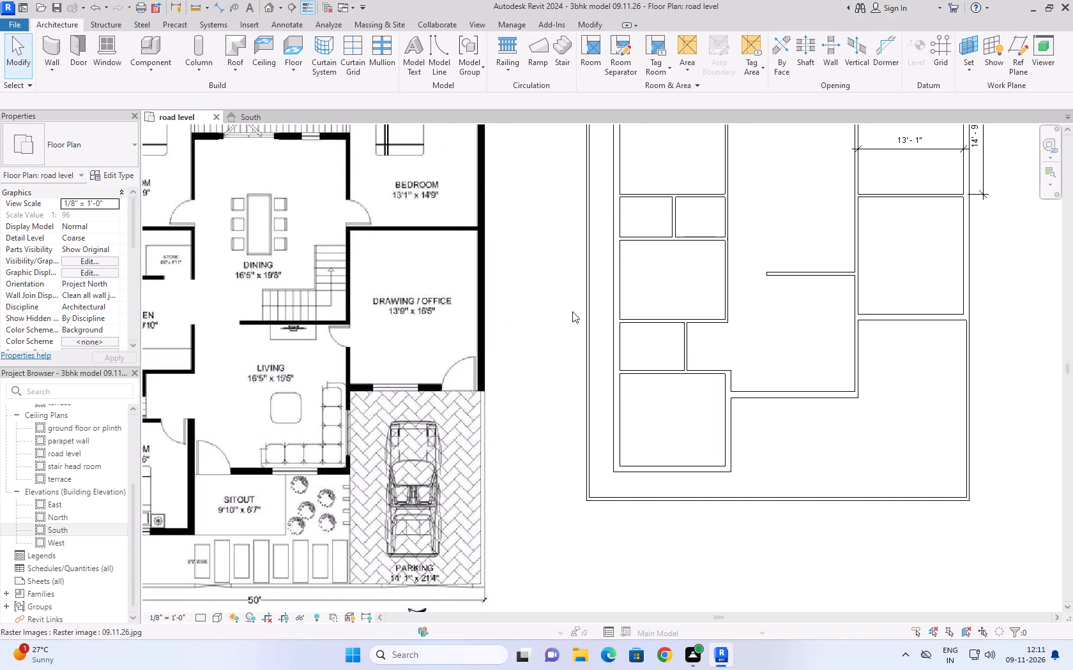
pyautogui.scroll(-3, 600, 311)
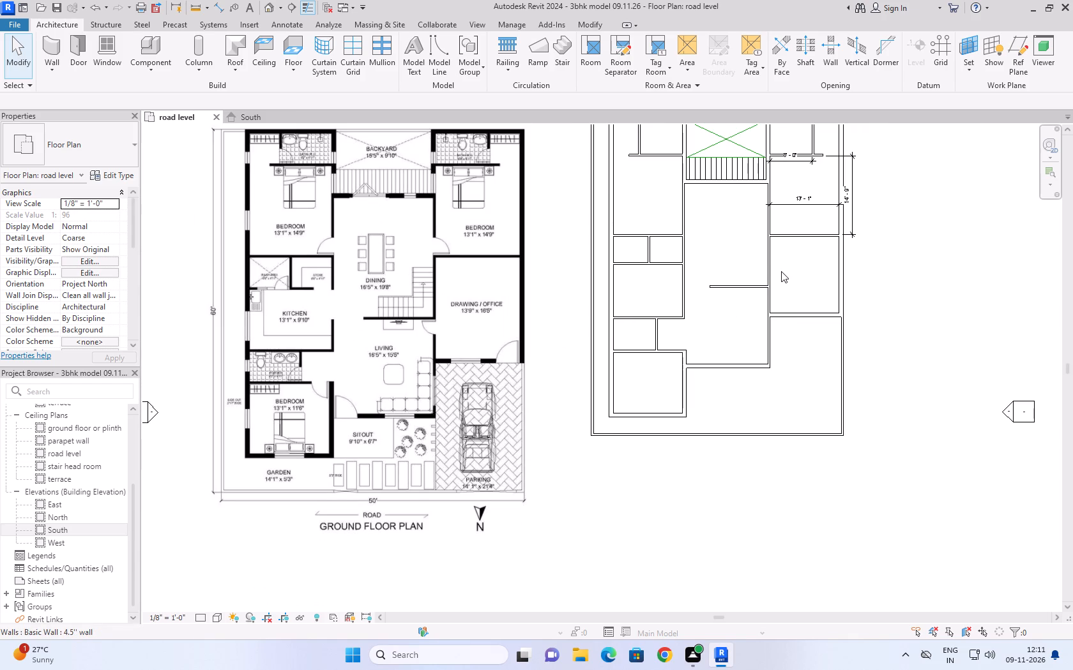
pyautogui.press('Escape')
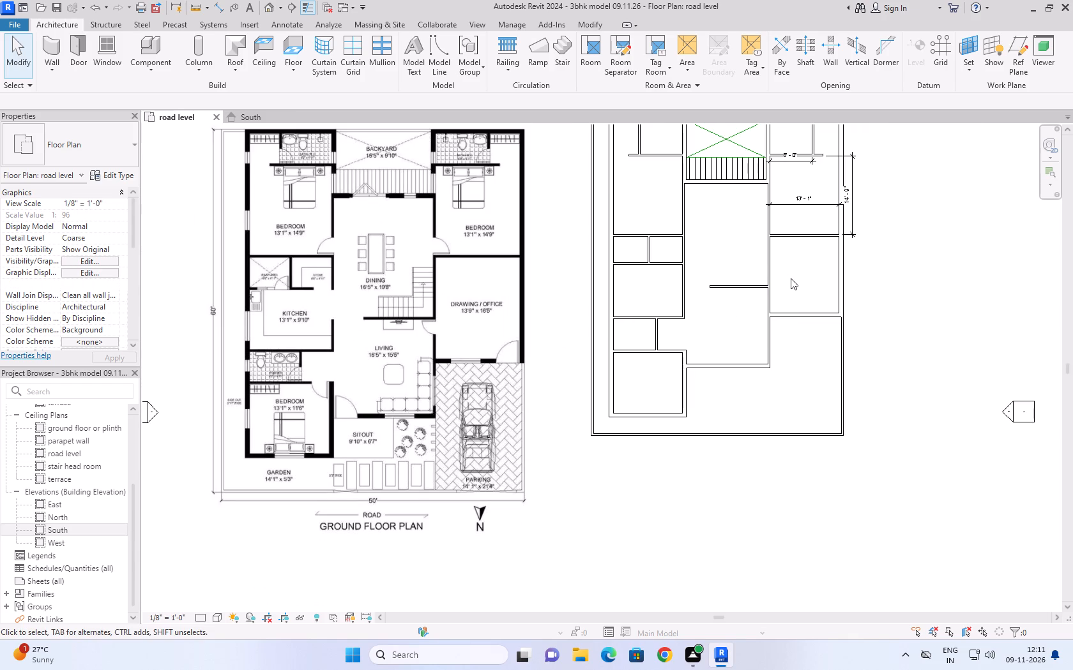
# Dimension the drawing/office's inside width and inside depth between its wall faces.
pyautogui.write('13')
pyautogui.press('Escape')
pyautogui.press('Escape')
pyautogui.press('d')
pyautogui.press('i')
pyautogui.scroll(5, 772, 285)
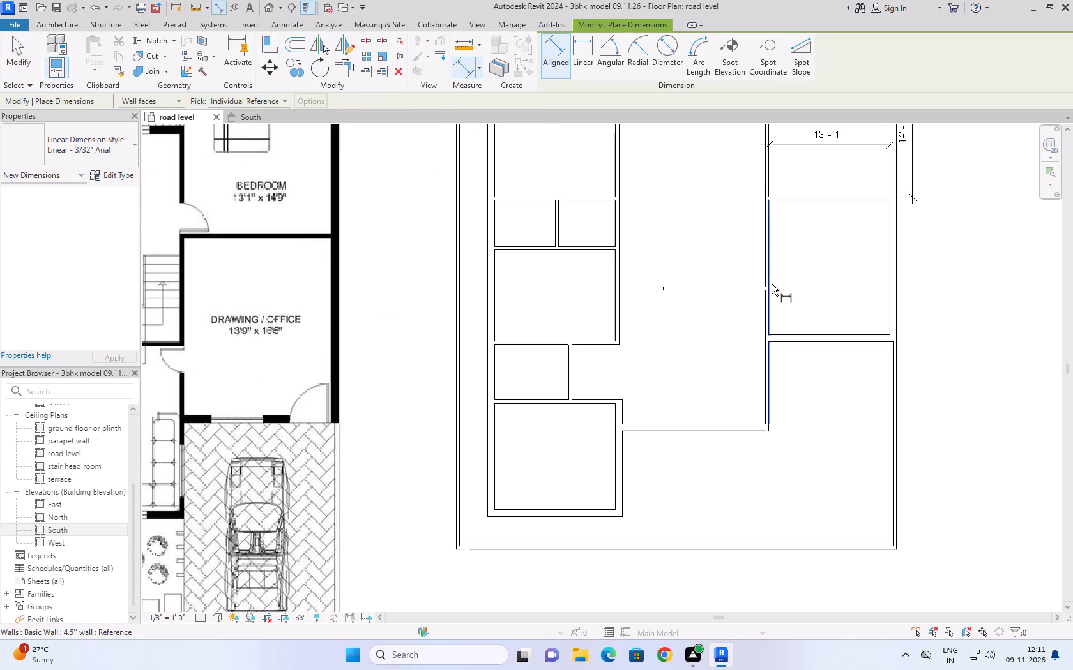
pyautogui.scroll(3, 772, 284)
pyautogui.click(766, 290)
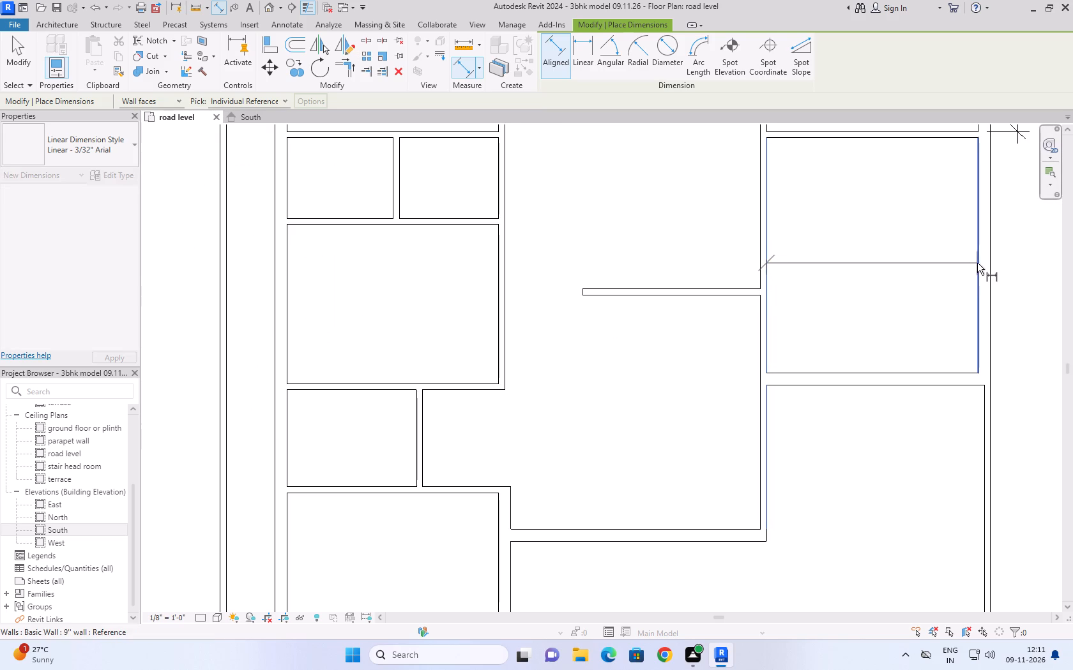
pyautogui.click(978, 262)
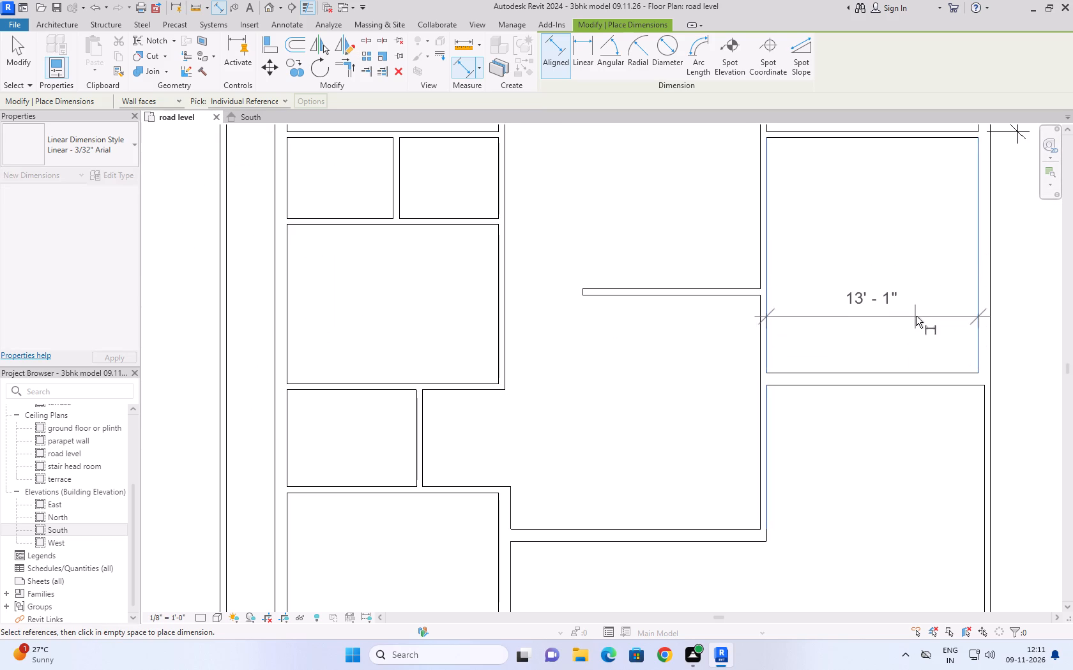
pyautogui.click(916, 316)
pyautogui.click(933, 370)
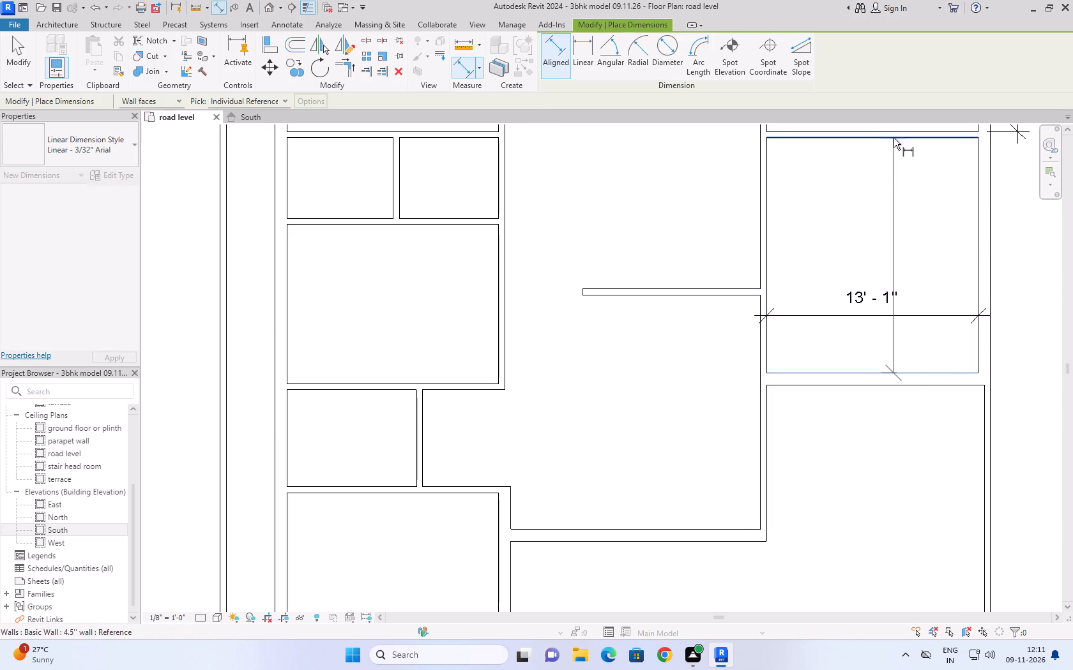
pyautogui.click(894, 138)
pyautogui.click(943, 188)
# Set the drawing/office's inside depth to 16' 5" by moving its 9" front wall.
pyautogui.scroll(-4, 838, 329)
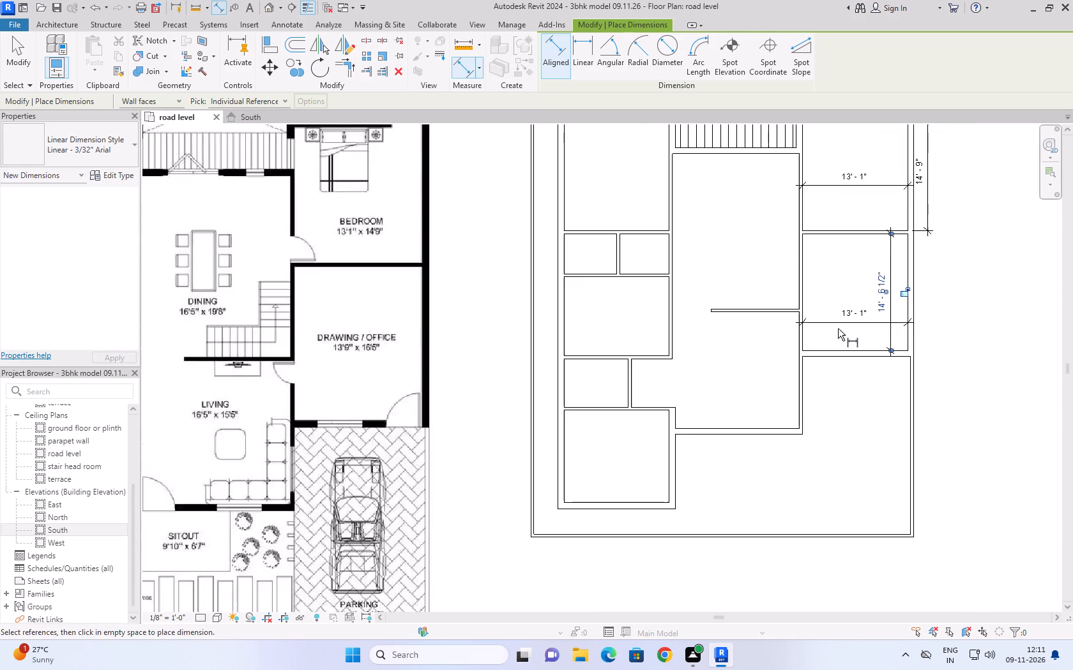
pyautogui.scroll(-4, 838, 329)
pyautogui.scroll(4, 535, 275)
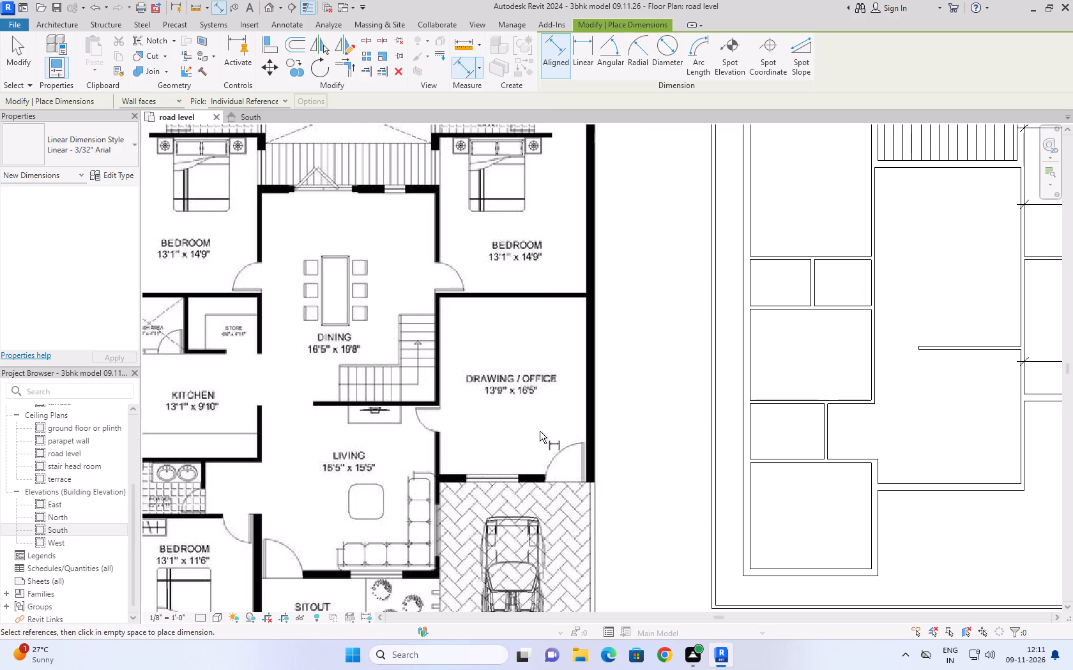
pyautogui.scroll(5, 540, 409)
pyautogui.scroll(-10, 540, 409)
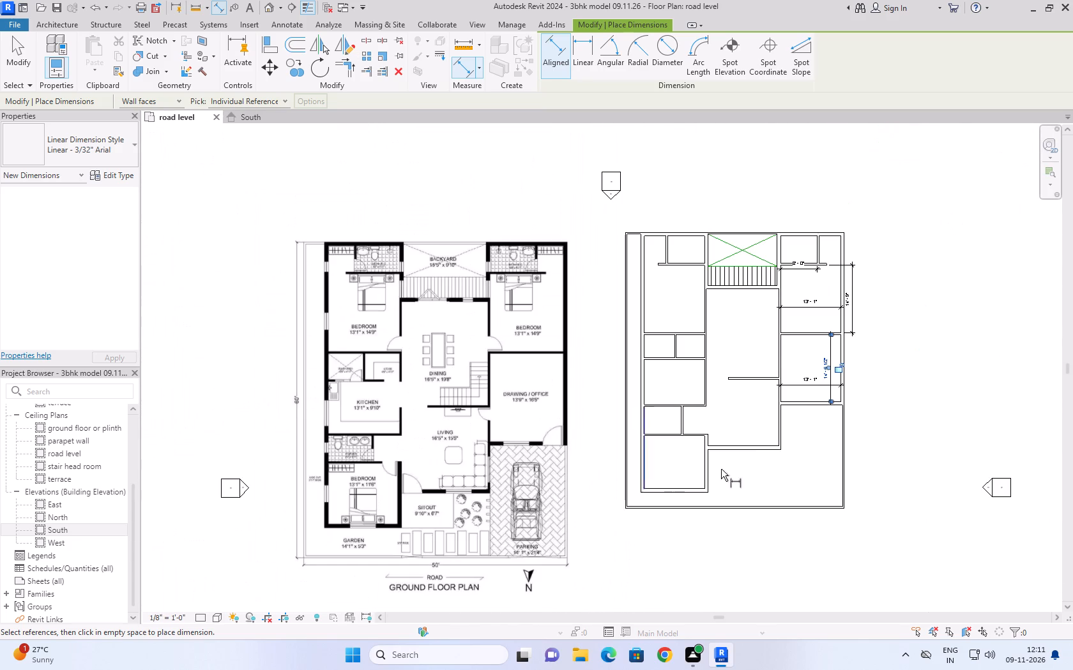
pyautogui.scroll(8, 819, 392)
pyautogui.press('Escape')
pyautogui.click(781, 441)
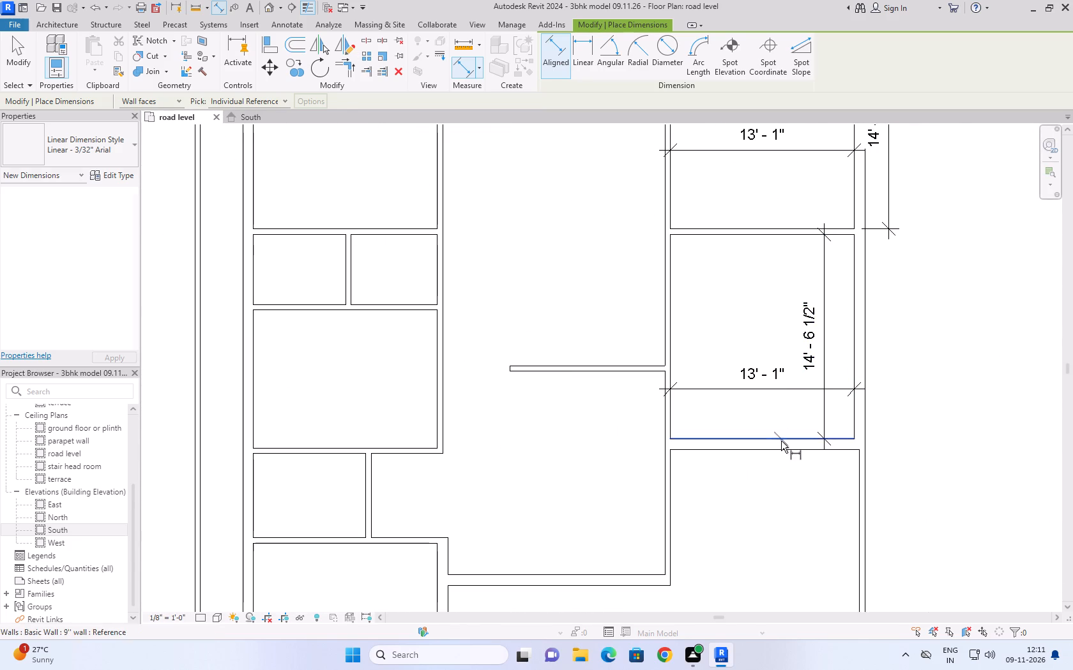
pyautogui.press('Escape')
pyautogui.press('Escape')
pyautogui.click(781, 441)
pyautogui.click(813, 331)
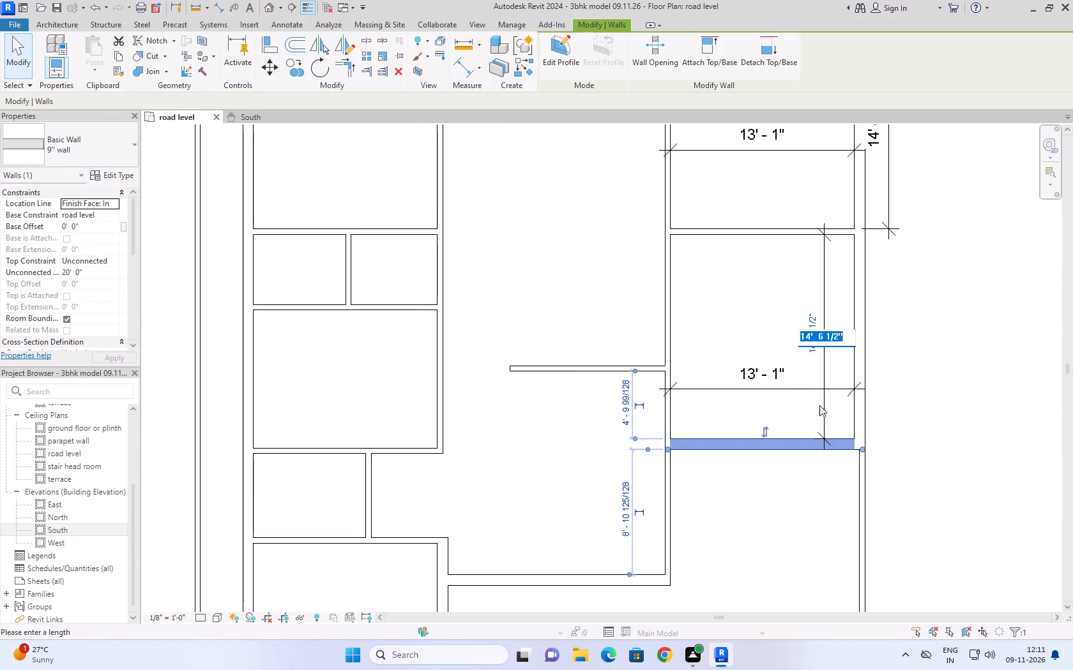
pyautogui.scroll(-5, 839, 404)
pyautogui.scroll(5, 353, 427)
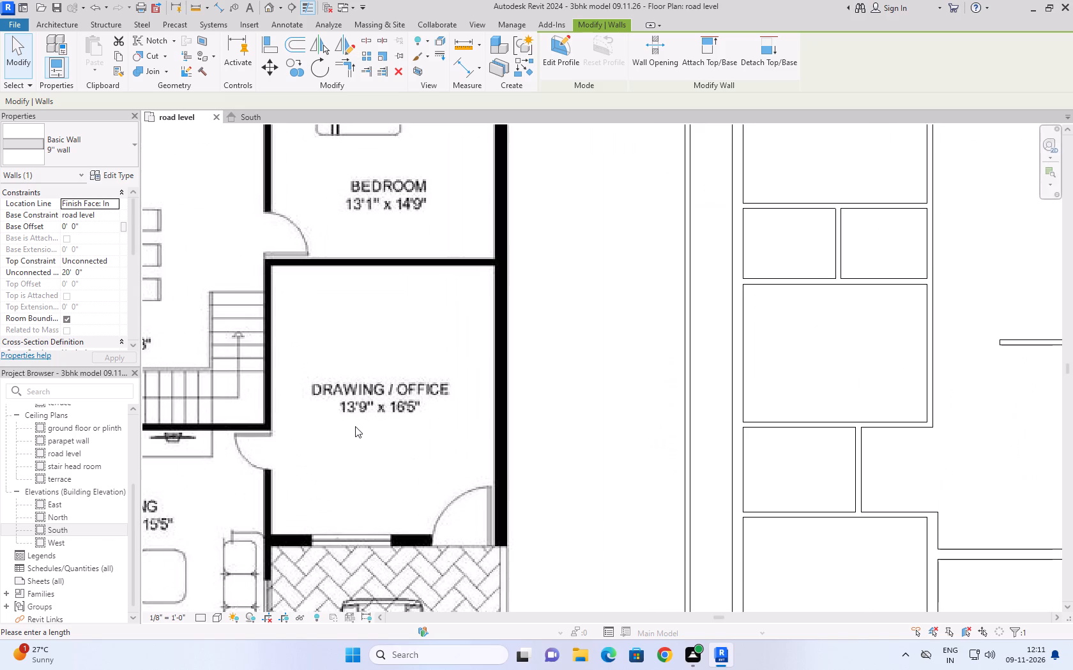
pyautogui.scroll(-7, 355, 426)
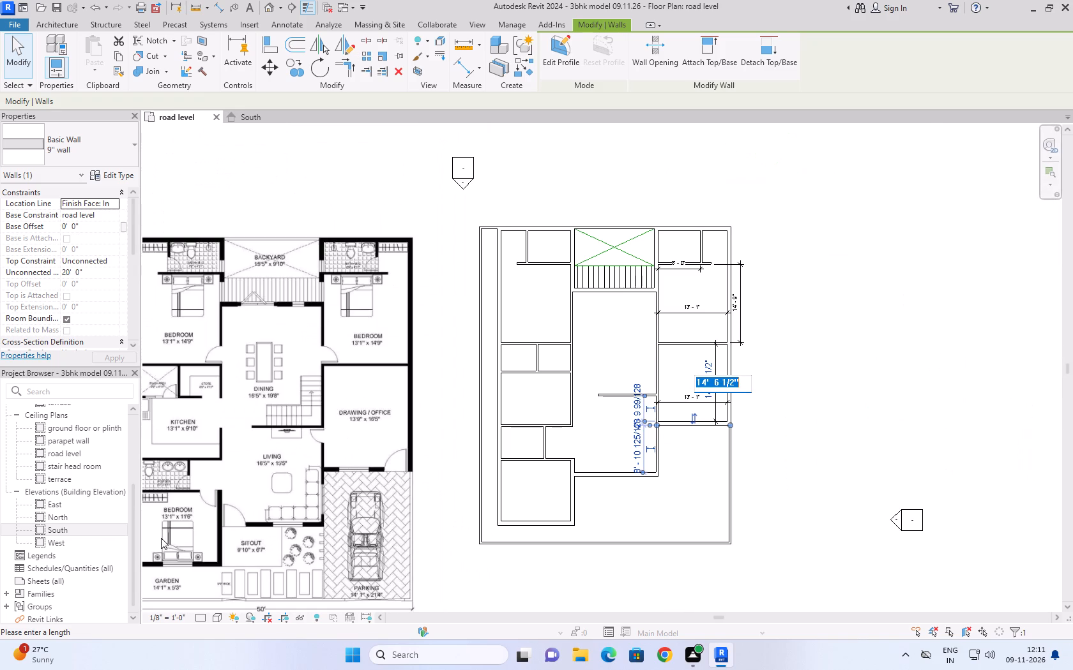
pyautogui.write("16'")
pyautogui.write("5''")
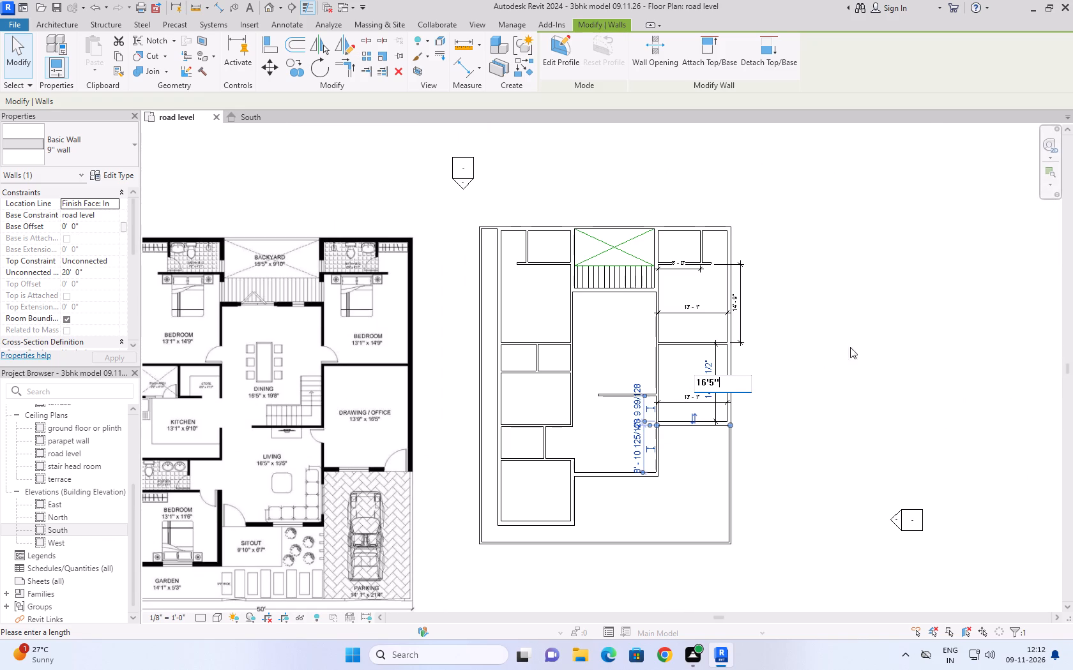
pyautogui.click(868, 339)
pyautogui.scroll(-4, 746, 419)
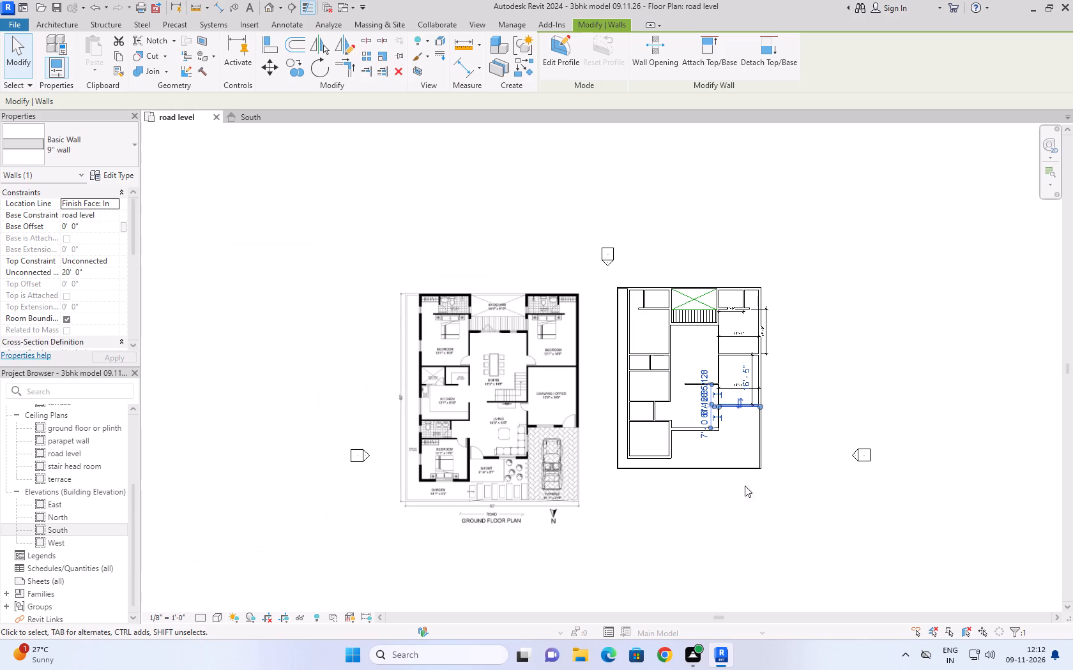
pyautogui.scroll(4, 804, 430)
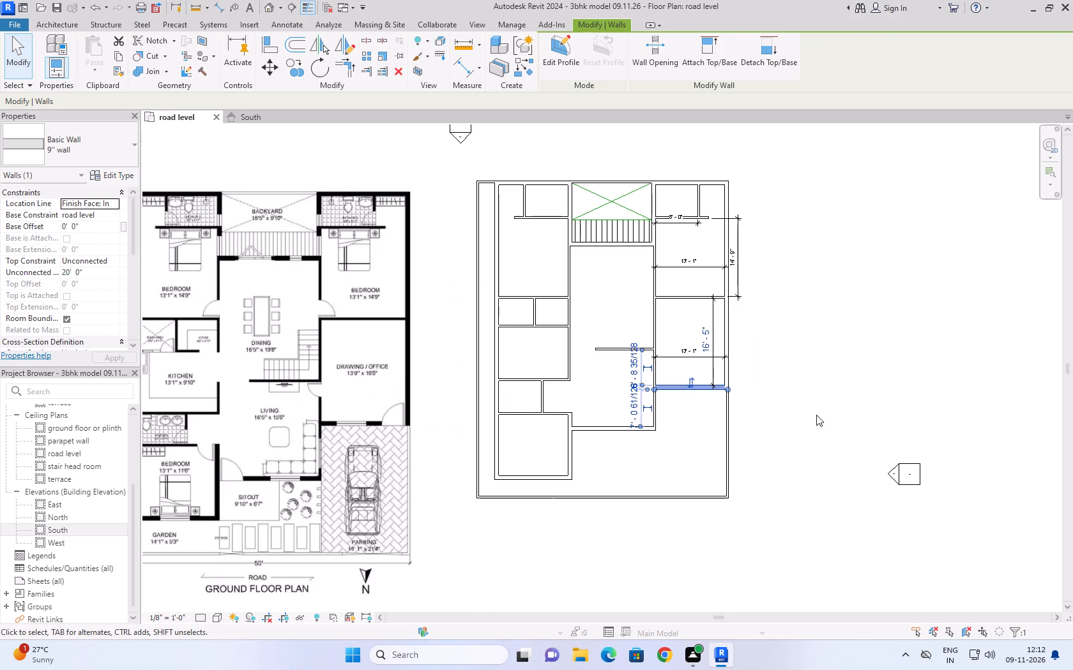
pyautogui.click(816, 415)
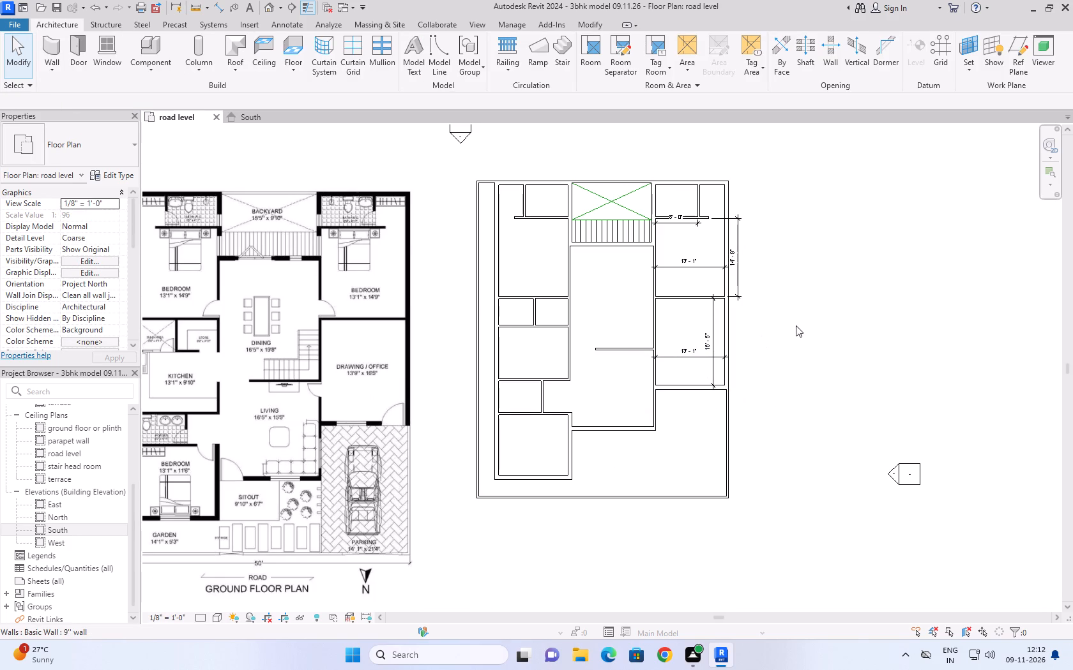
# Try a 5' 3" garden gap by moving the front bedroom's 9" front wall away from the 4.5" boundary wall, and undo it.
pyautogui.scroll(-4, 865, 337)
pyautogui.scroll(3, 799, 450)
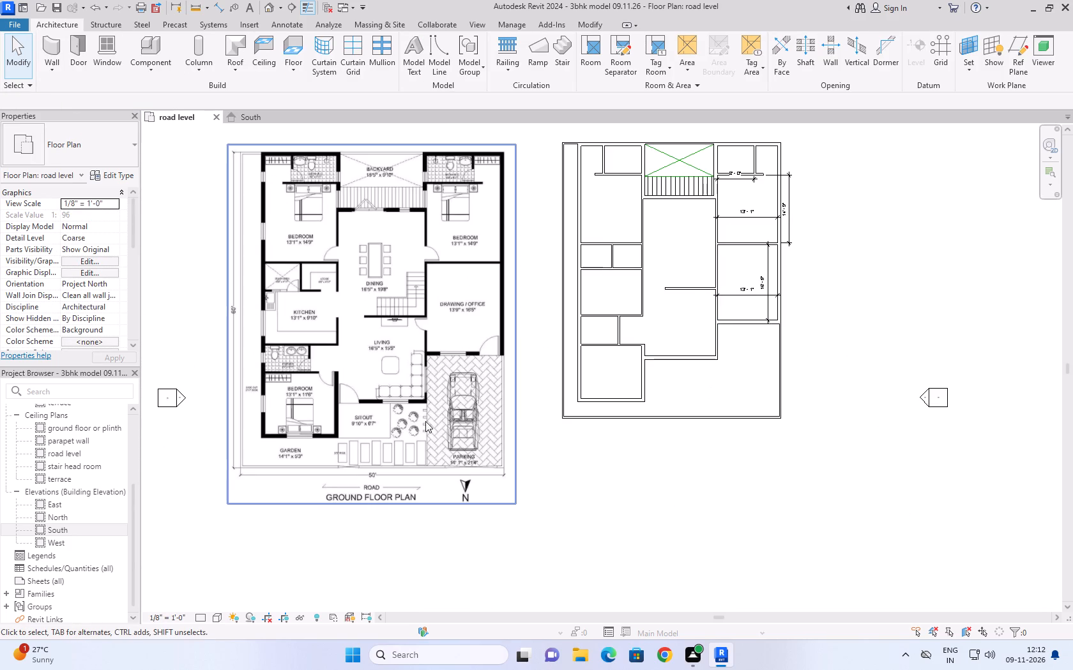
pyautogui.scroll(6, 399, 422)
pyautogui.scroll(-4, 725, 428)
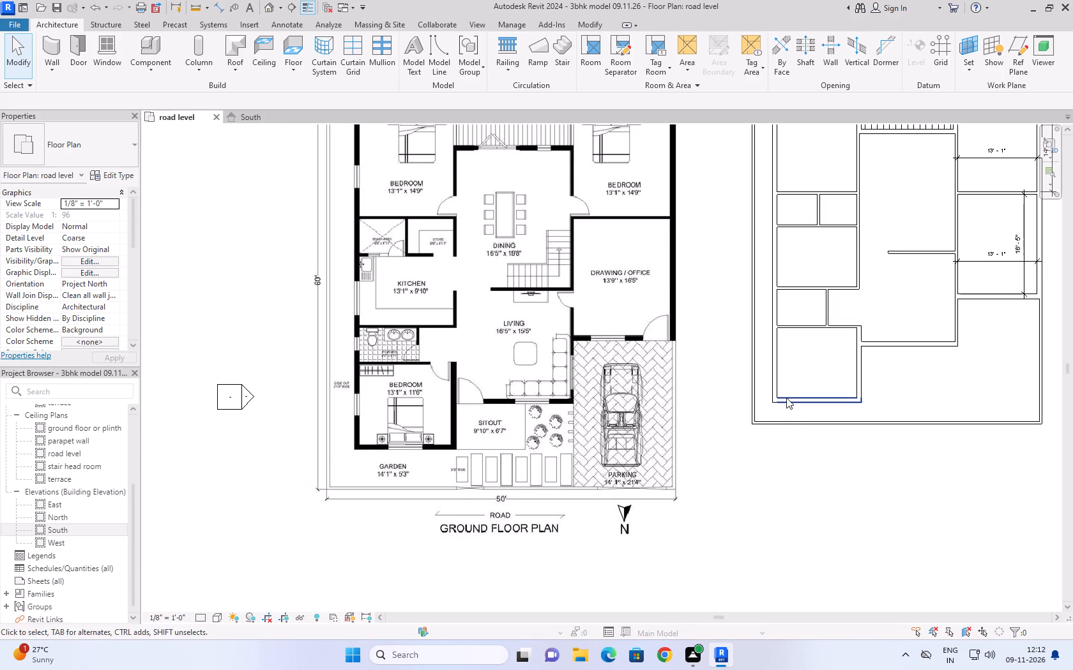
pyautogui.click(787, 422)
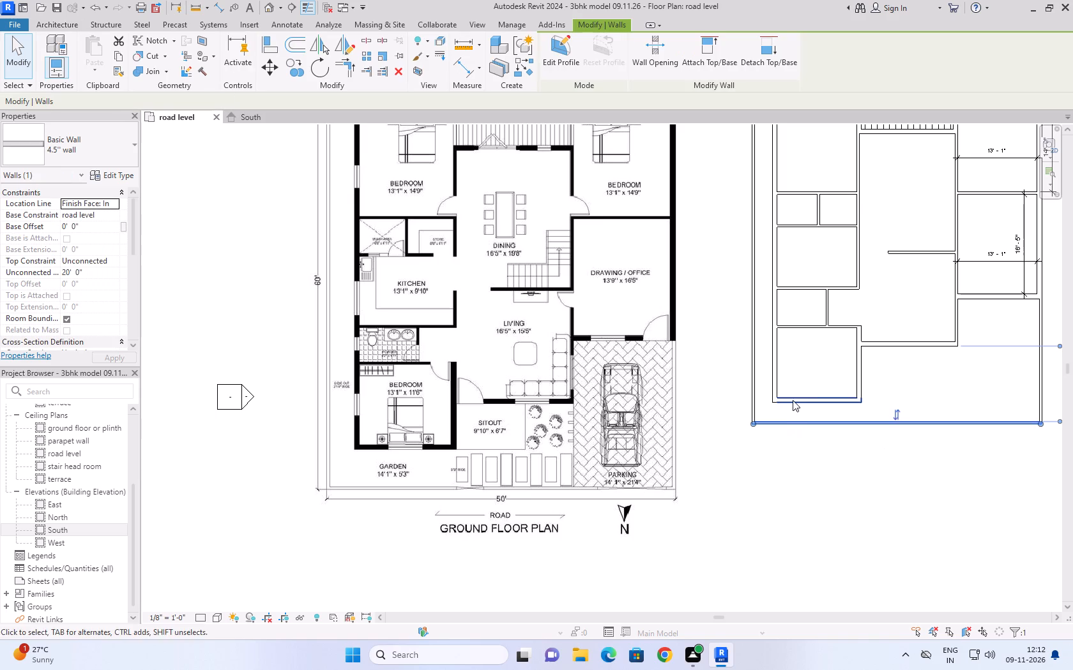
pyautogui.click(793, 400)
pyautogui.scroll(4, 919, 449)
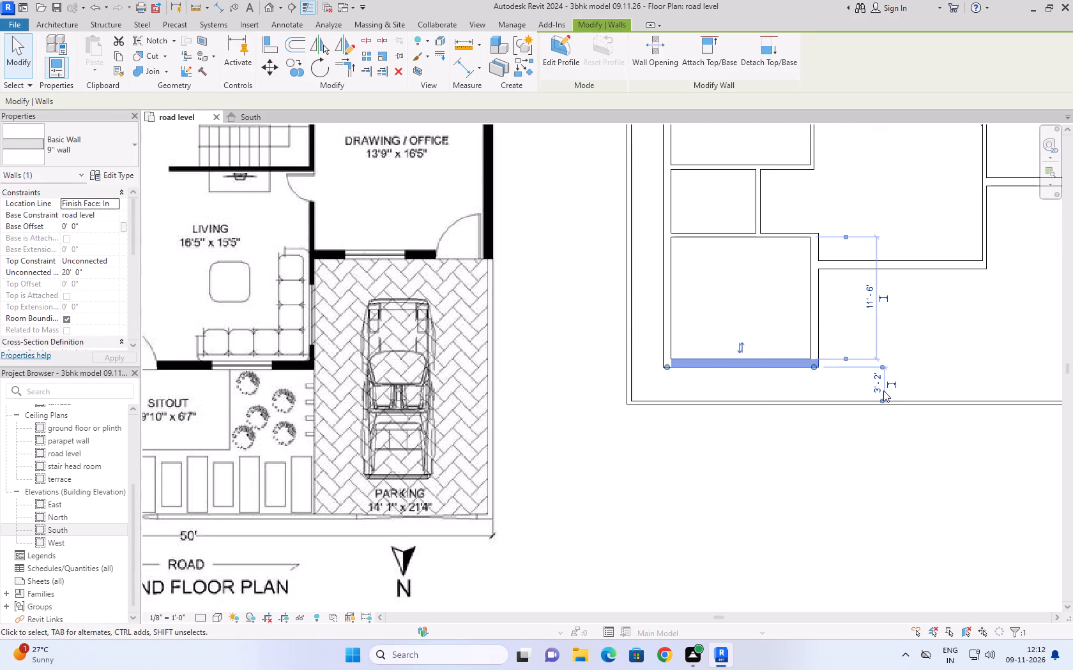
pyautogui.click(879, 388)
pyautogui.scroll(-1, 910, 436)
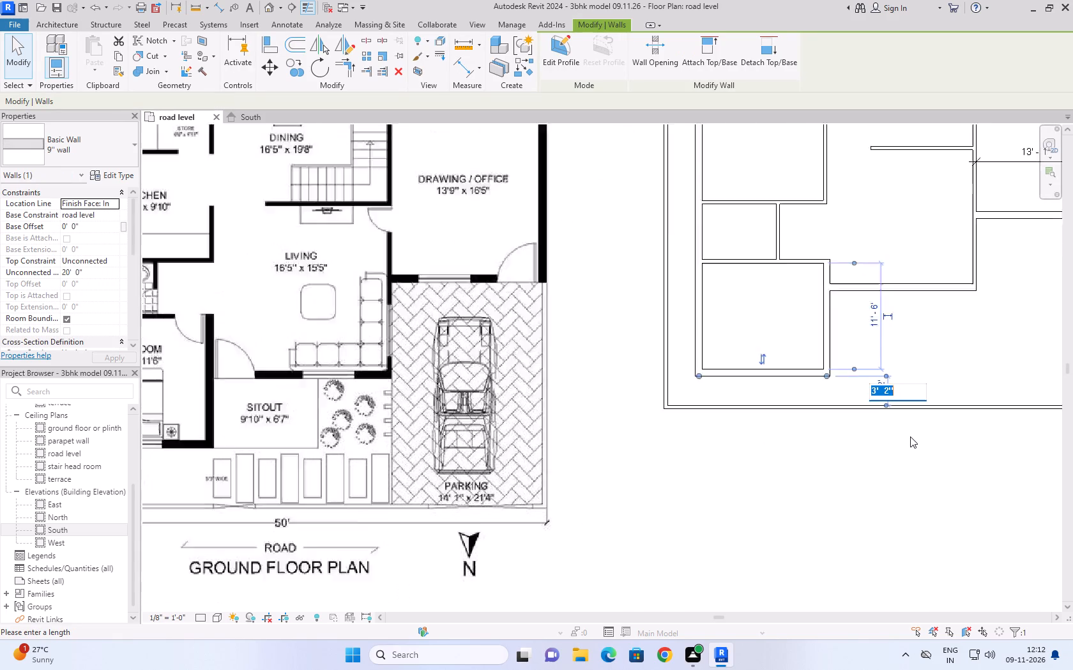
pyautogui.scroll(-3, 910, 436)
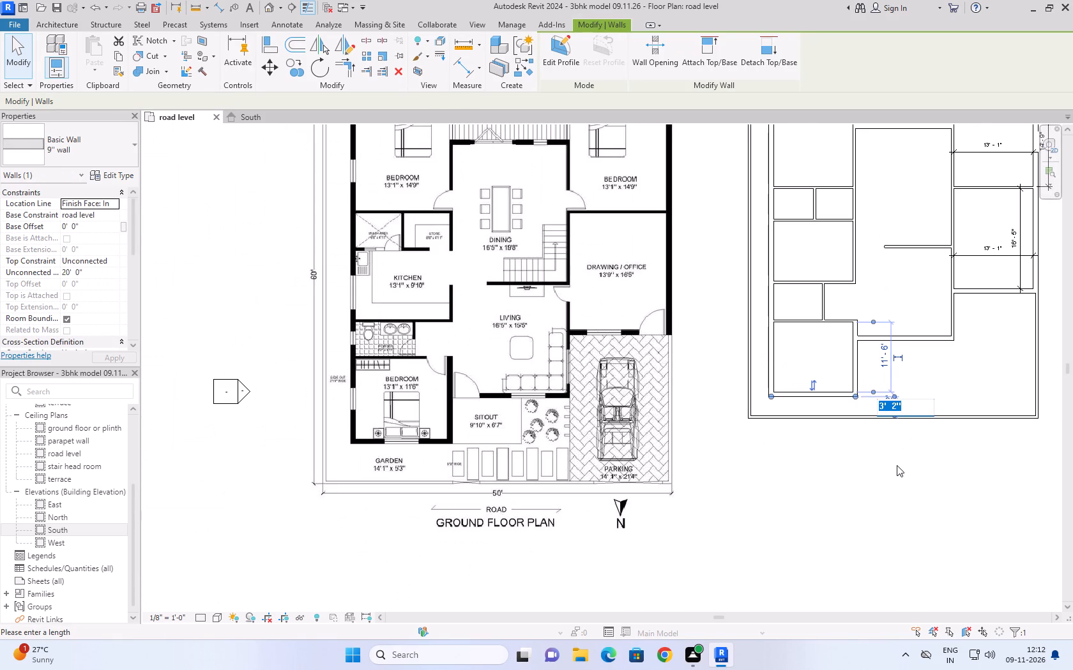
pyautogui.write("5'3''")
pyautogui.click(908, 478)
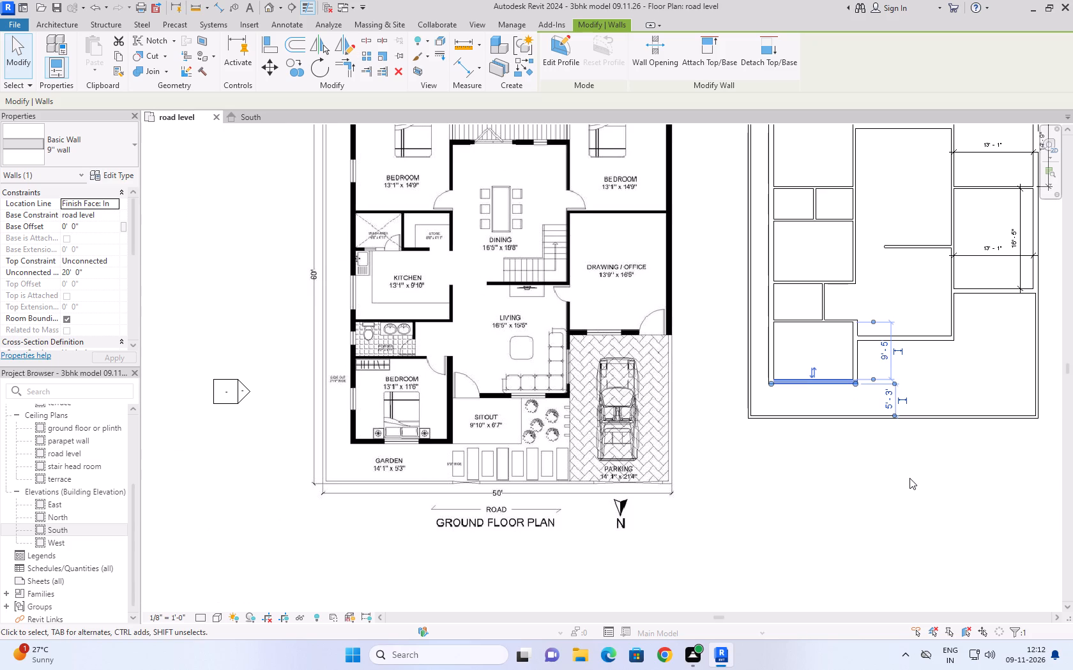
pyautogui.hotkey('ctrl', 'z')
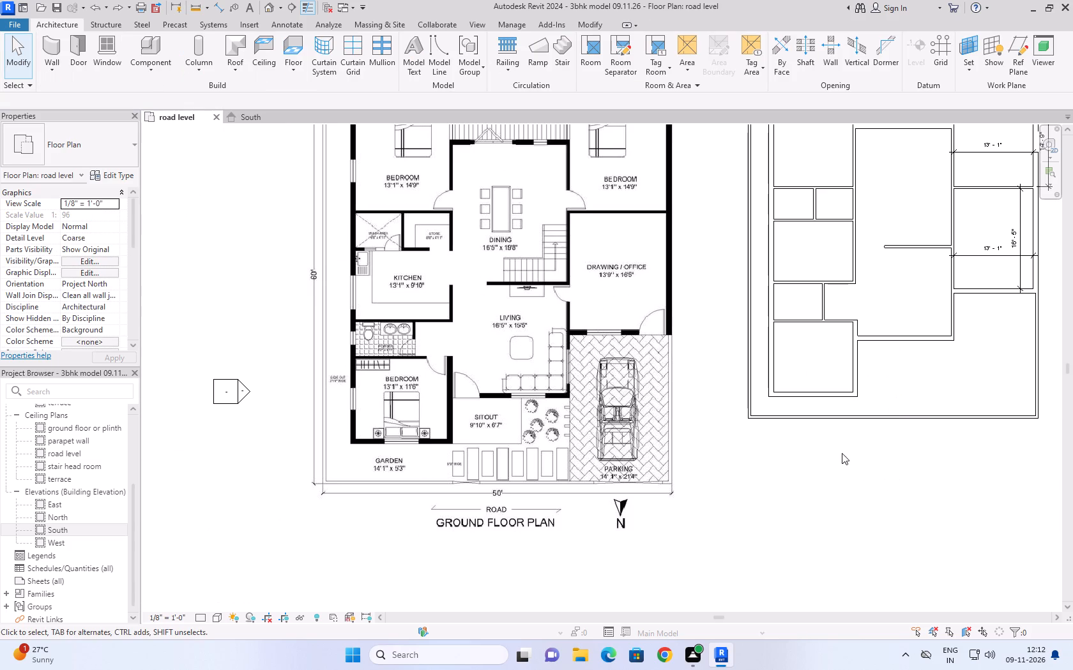
# Check the spacing of the front and garden-side 4.5" boundary walls from the house walls.
pyautogui.click(835, 447)
pyautogui.click(792, 415)
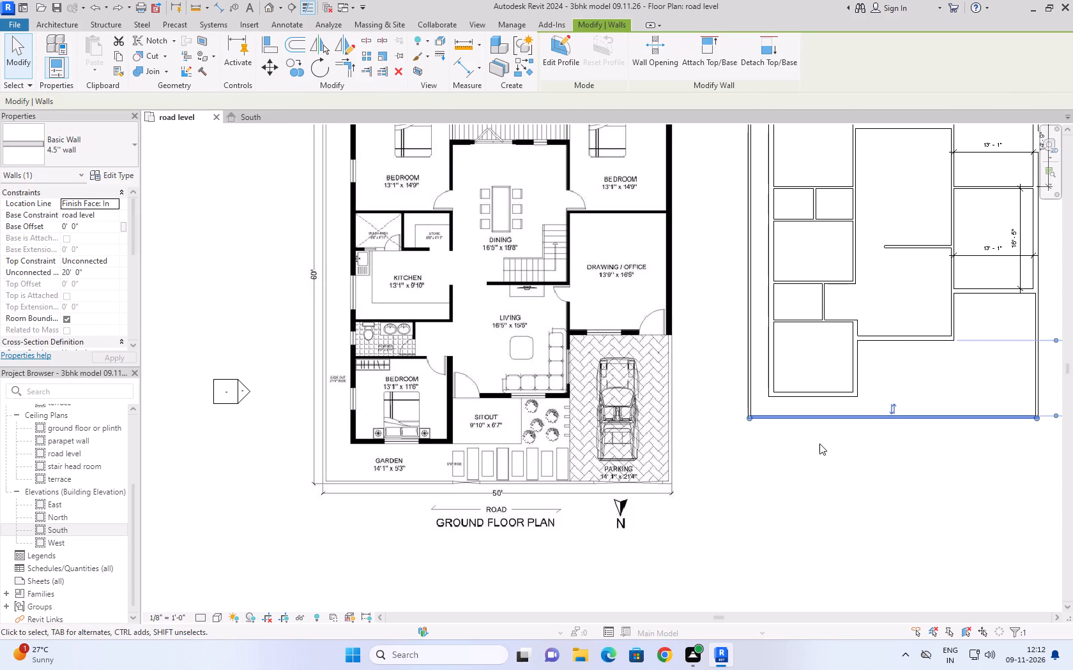
pyautogui.scroll(-2, 820, 443)
pyautogui.scroll(3, 820, 445)
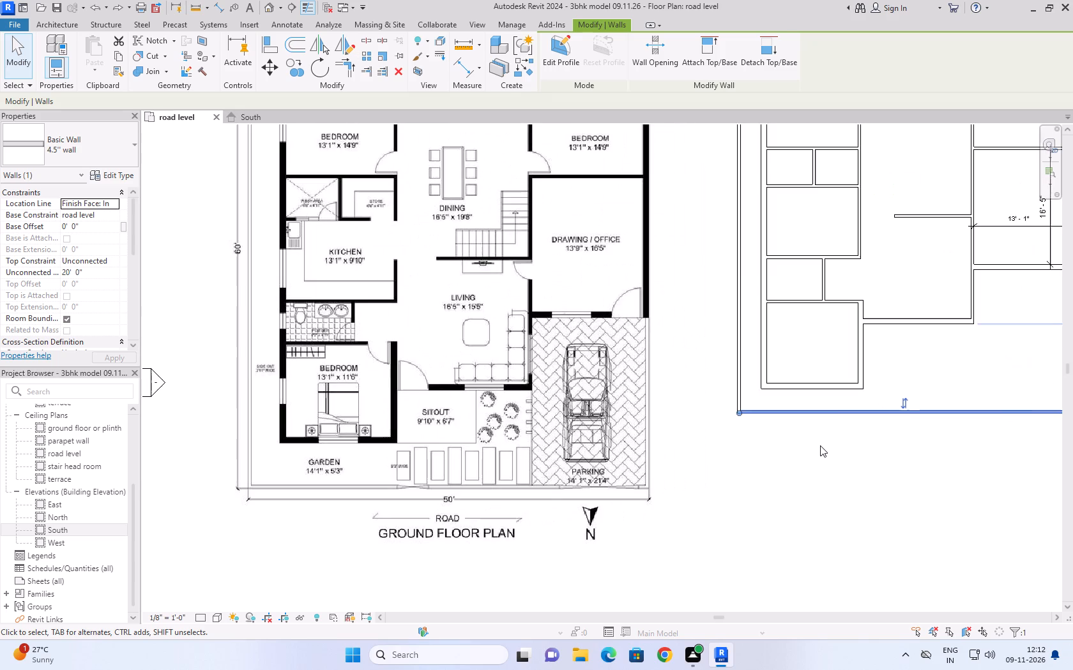
pyautogui.click(741, 392)
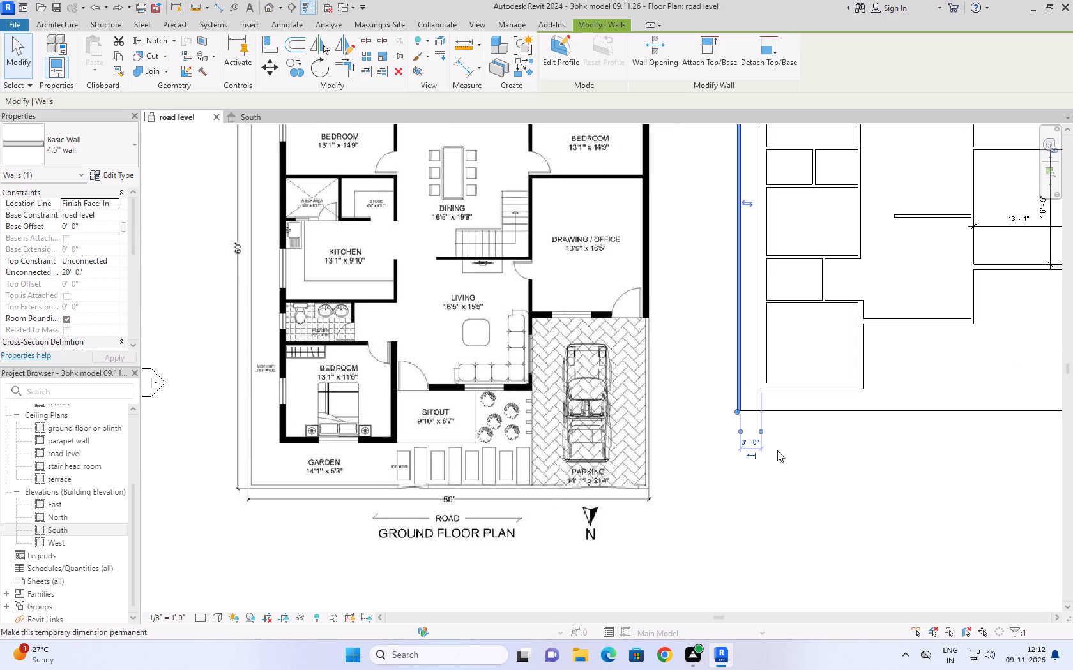
pyautogui.scroll(-3, 795, 433)
pyautogui.click(802, 463)
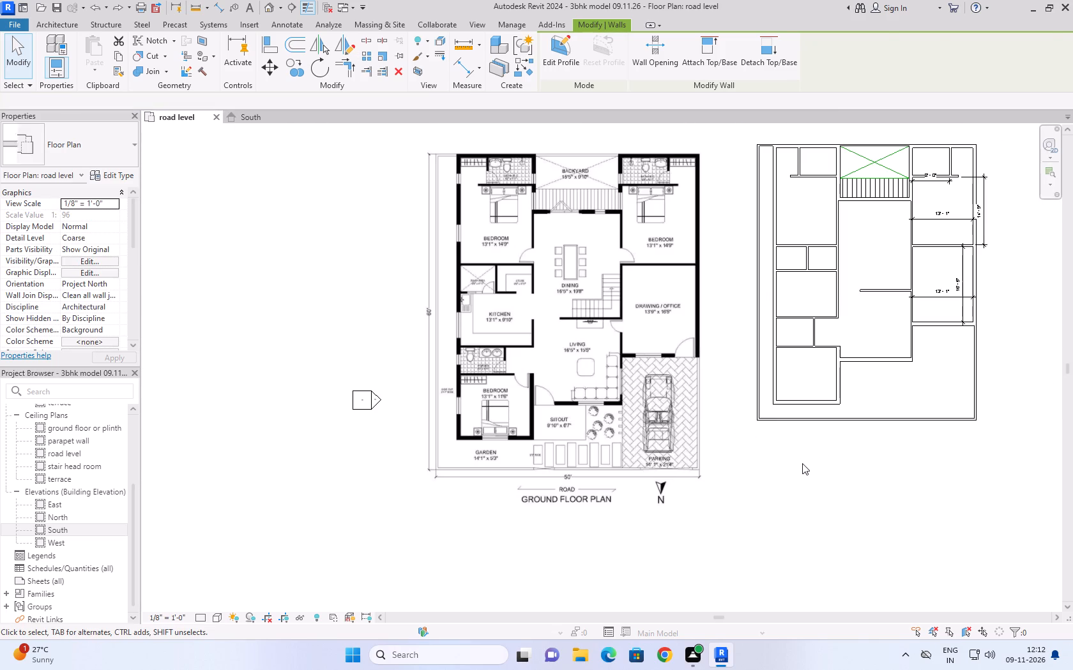
pyautogui.click(828, 419)
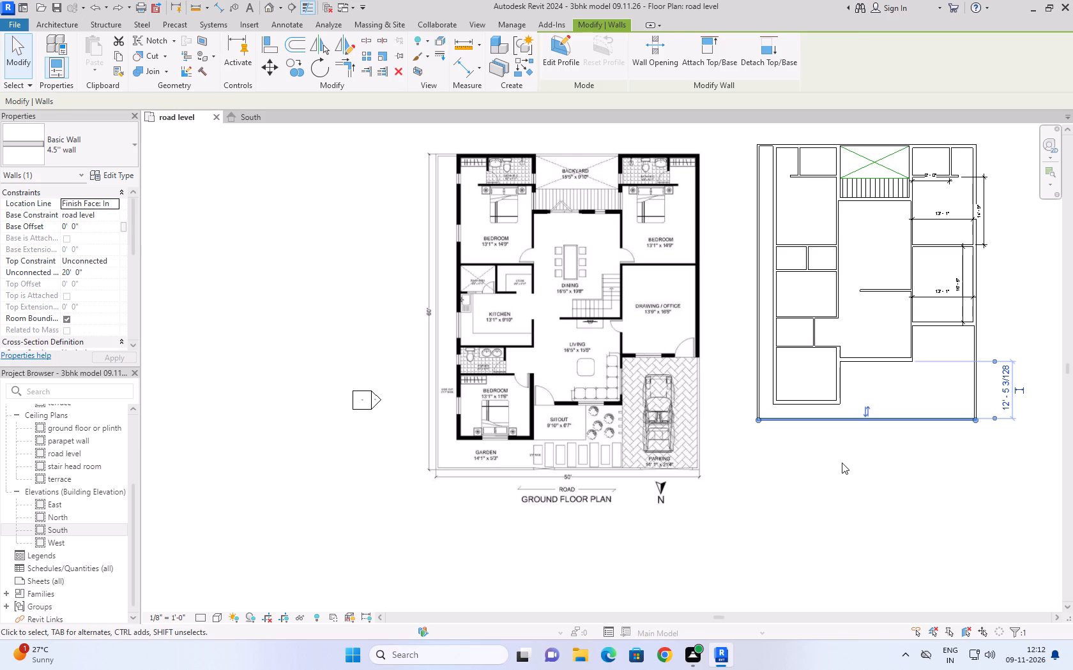
pyautogui.click(842, 463)
# Dimension the garden gap between the front bedroom's outer front wall face and the front boundary wall.
pyautogui.press('d')
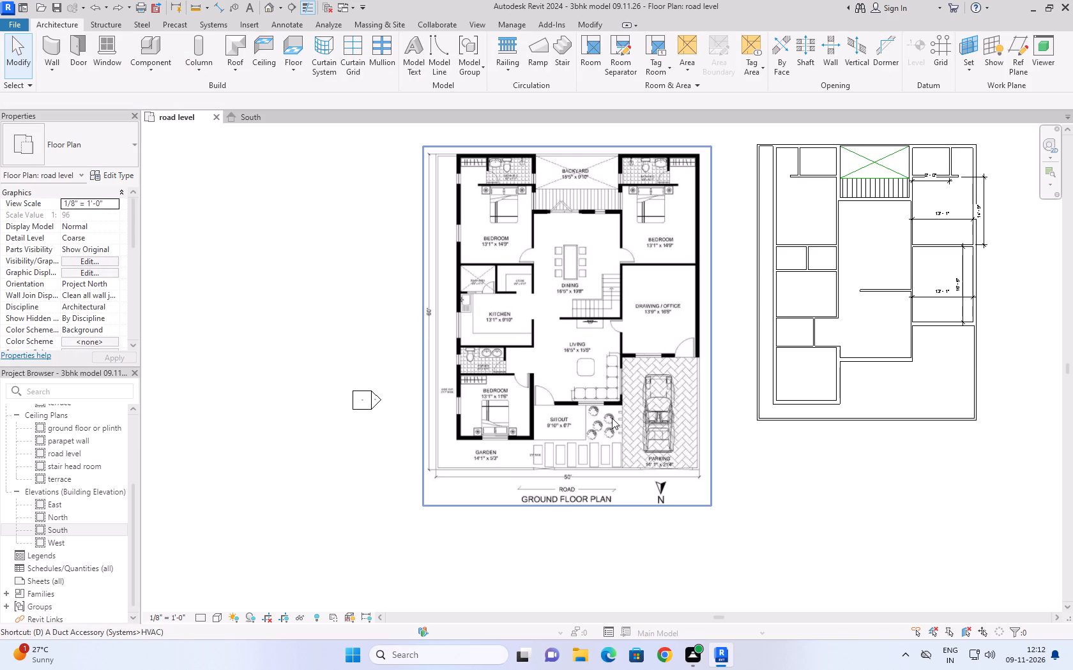
pyautogui.press('i')
pyautogui.scroll(4, 831, 417)
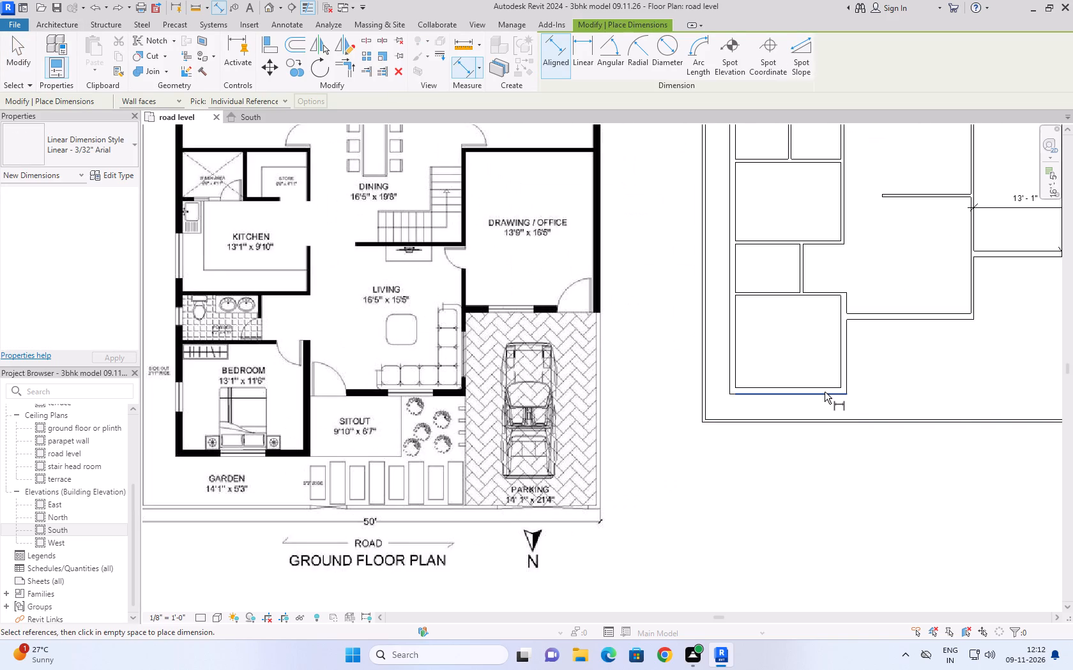
pyautogui.click(825, 392)
pyautogui.click(830, 419)
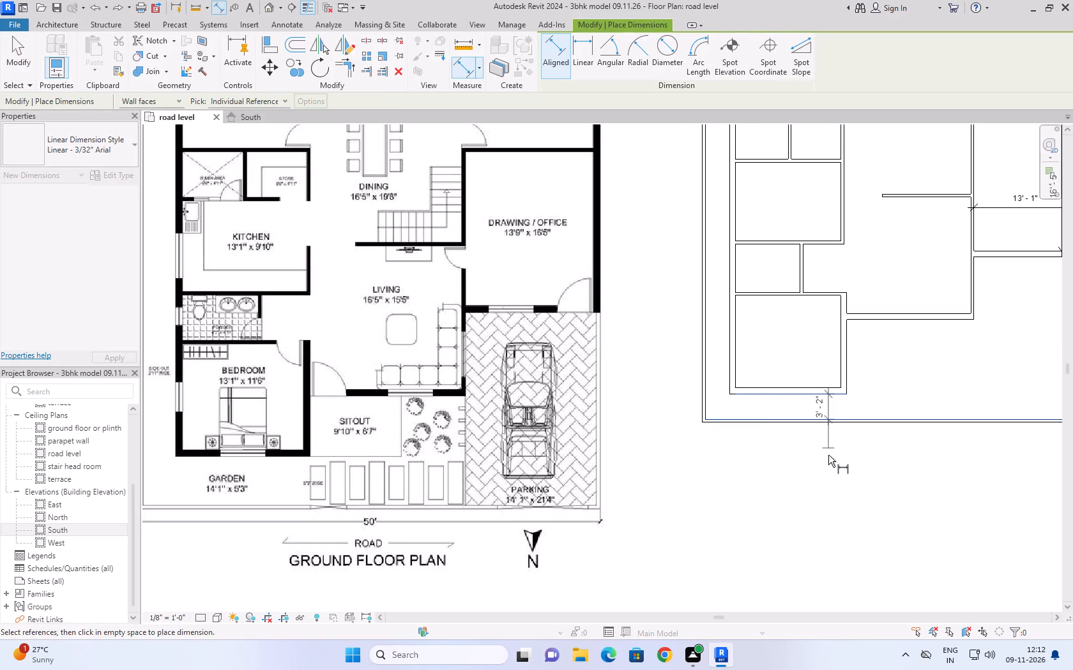
pyautogui.click(676, 456)
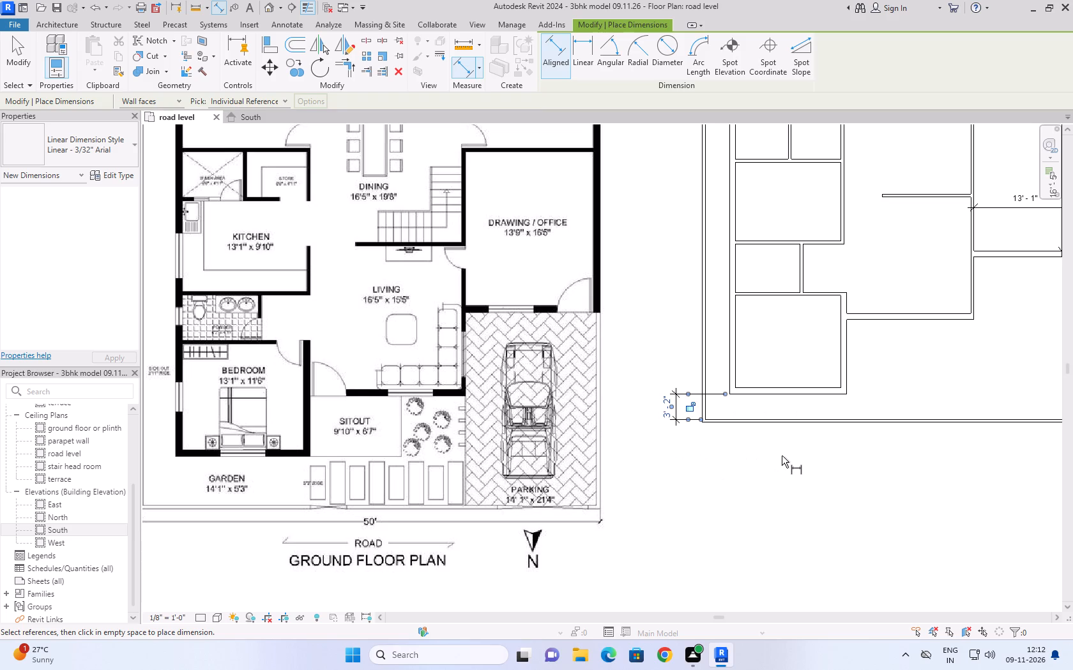
pyautogui.click(782, 456)
pyautogui.press('Escape')
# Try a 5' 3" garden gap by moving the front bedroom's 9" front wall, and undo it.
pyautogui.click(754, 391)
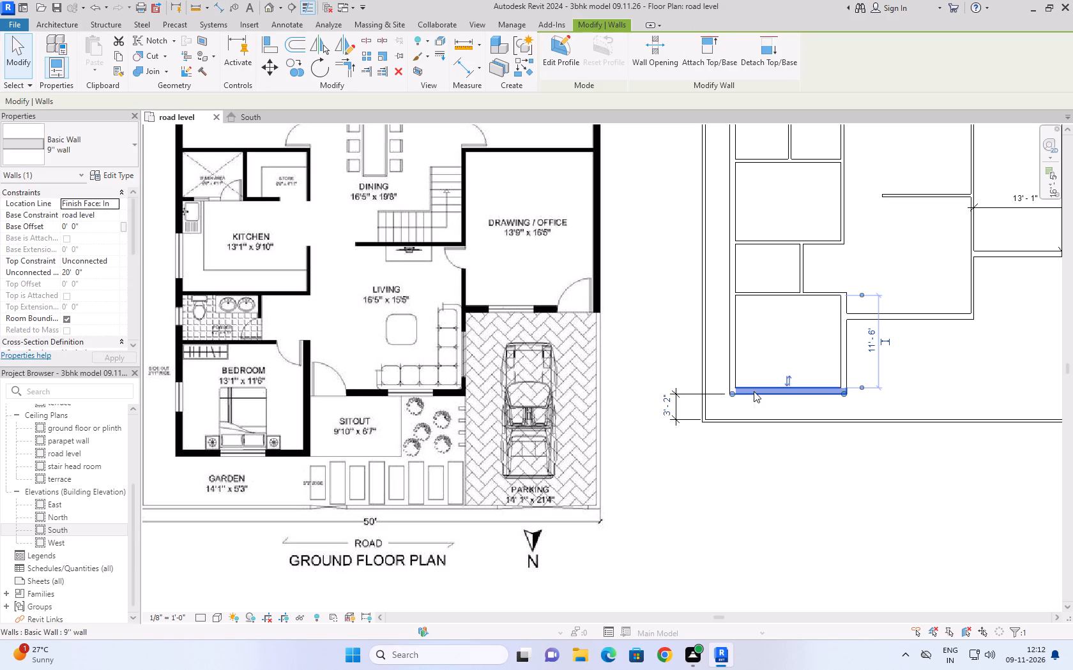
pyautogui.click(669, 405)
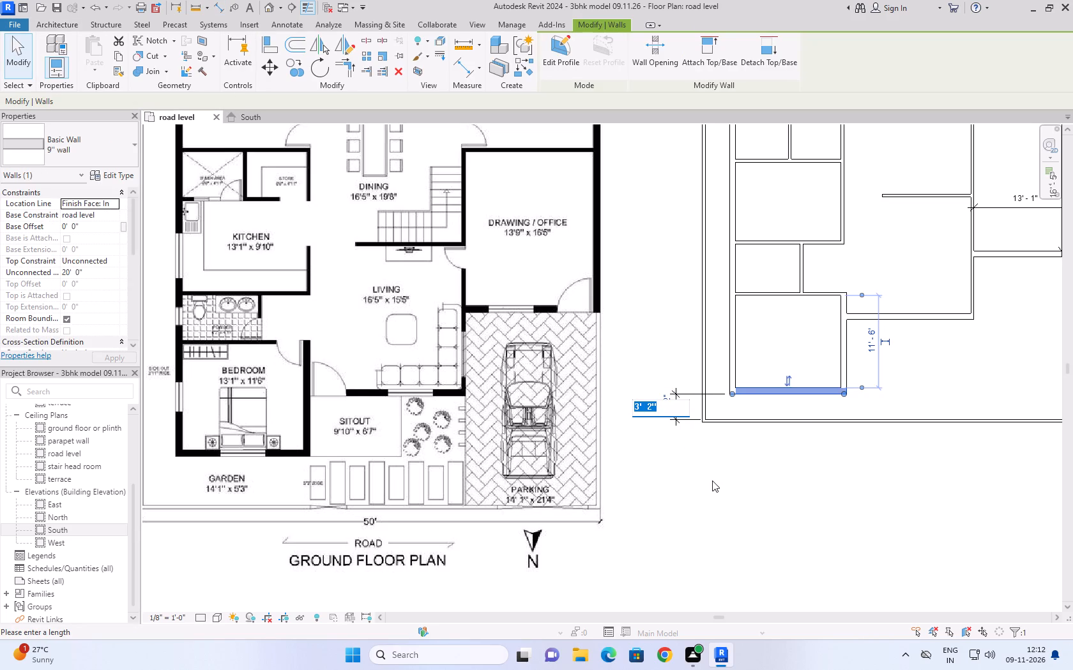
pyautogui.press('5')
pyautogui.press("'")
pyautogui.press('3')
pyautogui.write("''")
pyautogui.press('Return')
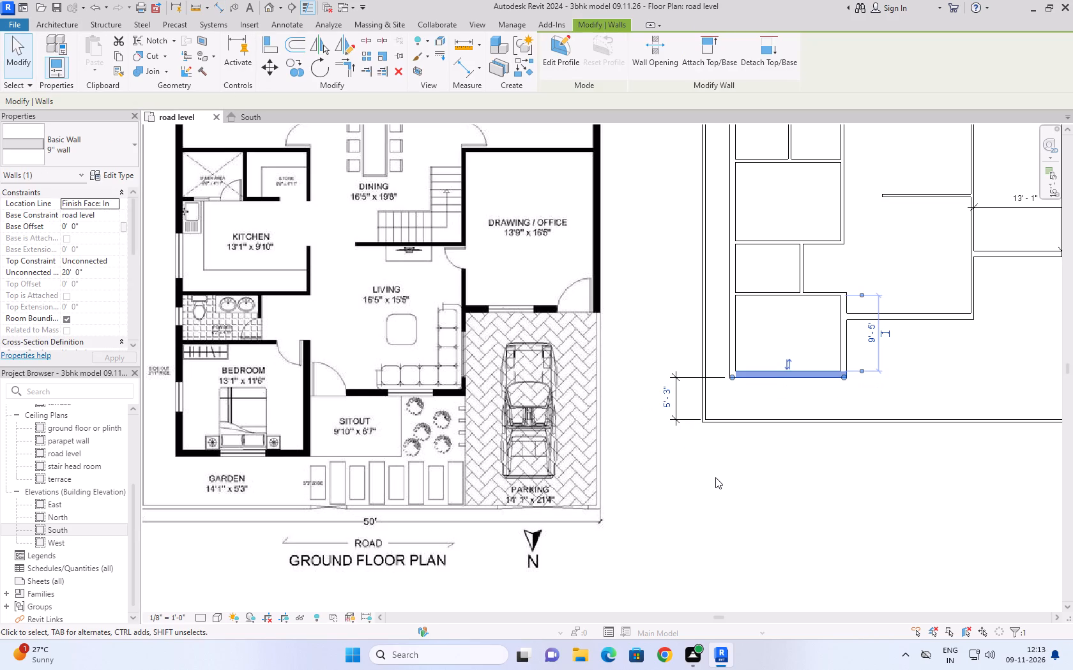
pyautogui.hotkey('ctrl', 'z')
# Set the garden gap to 5' 3" by moving the front 4.5" boundary wall away from the bedroom.
pyautogui.click(753, 426)
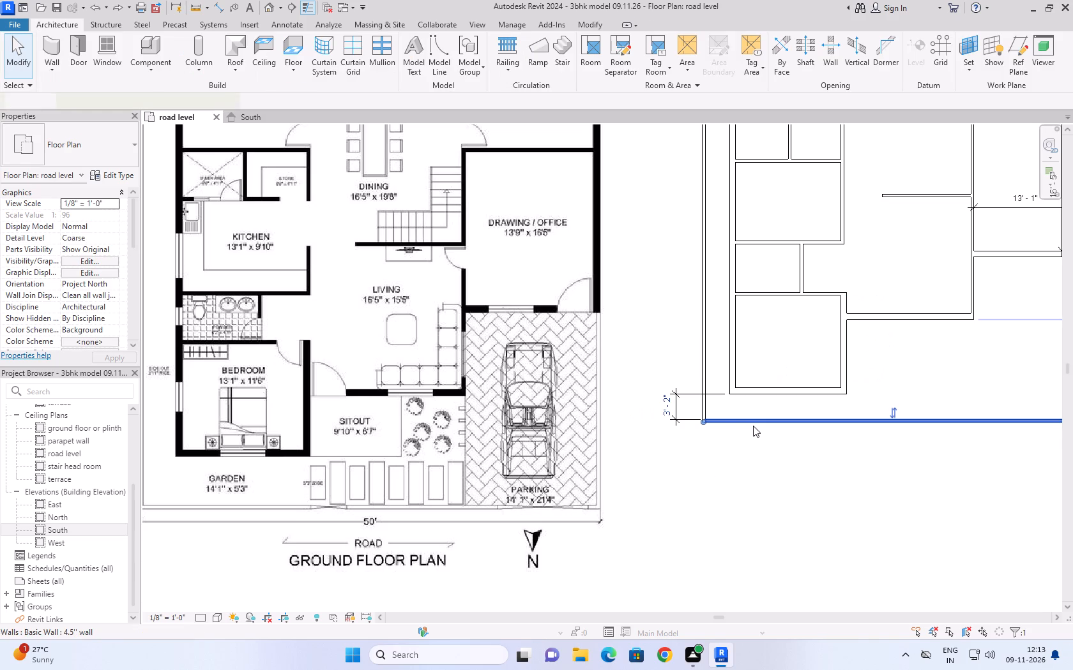
pyautogui.click(672, 404)
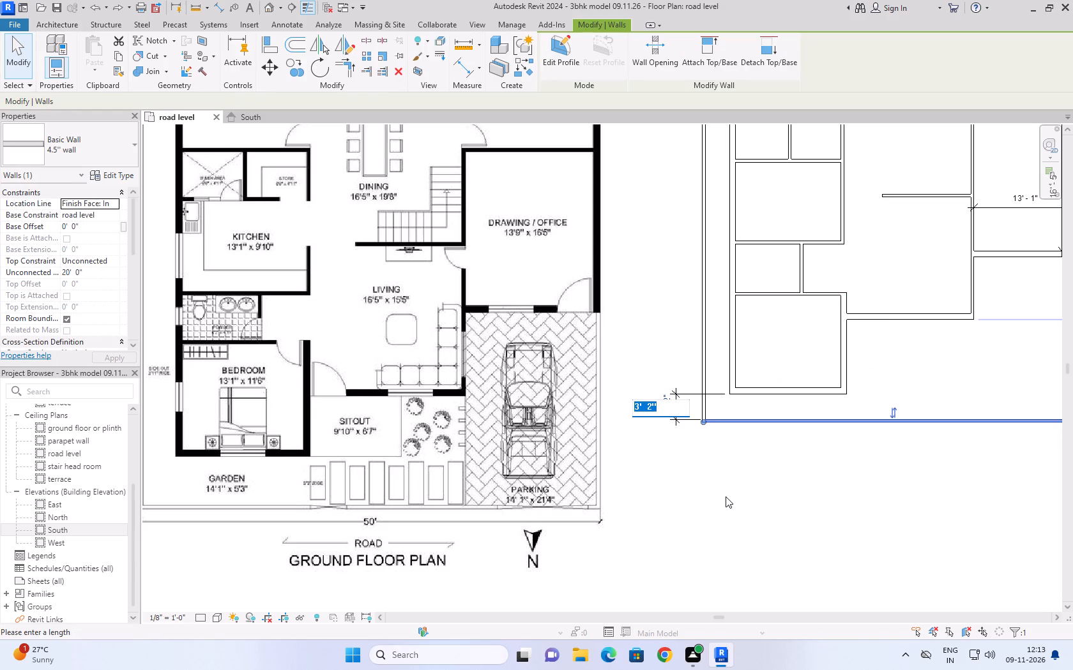
pyautogui.press('5')
pyautogui.press("'")
pyautogui.write("3''")
pyautogui.press('Return')
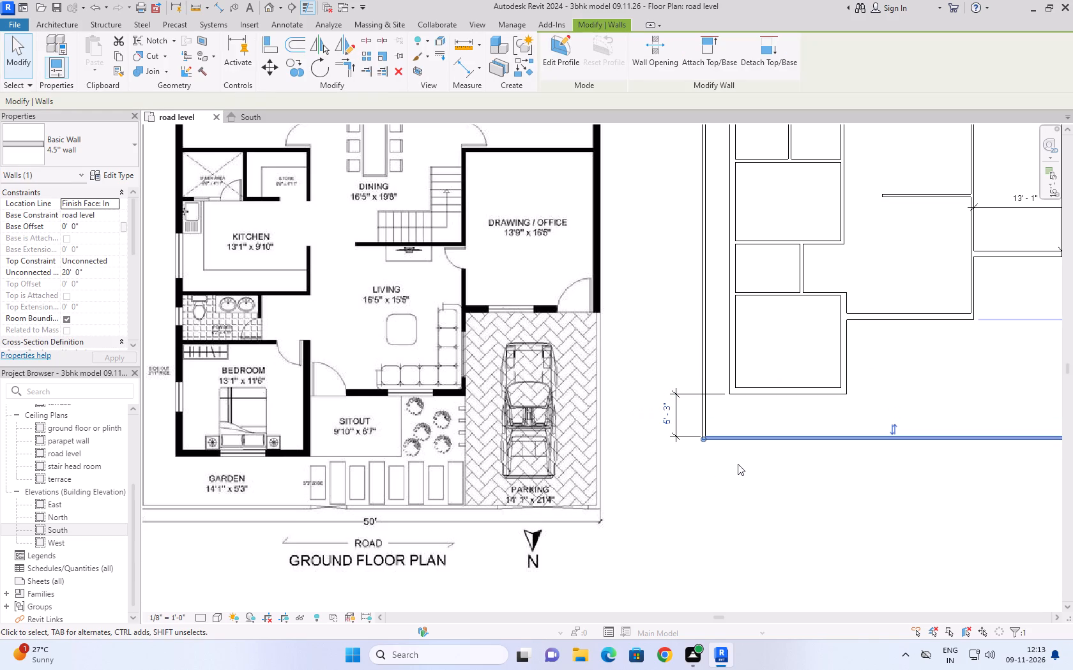
pyautogui.middleClick(734, 468)
pyautogui.press('Escape')
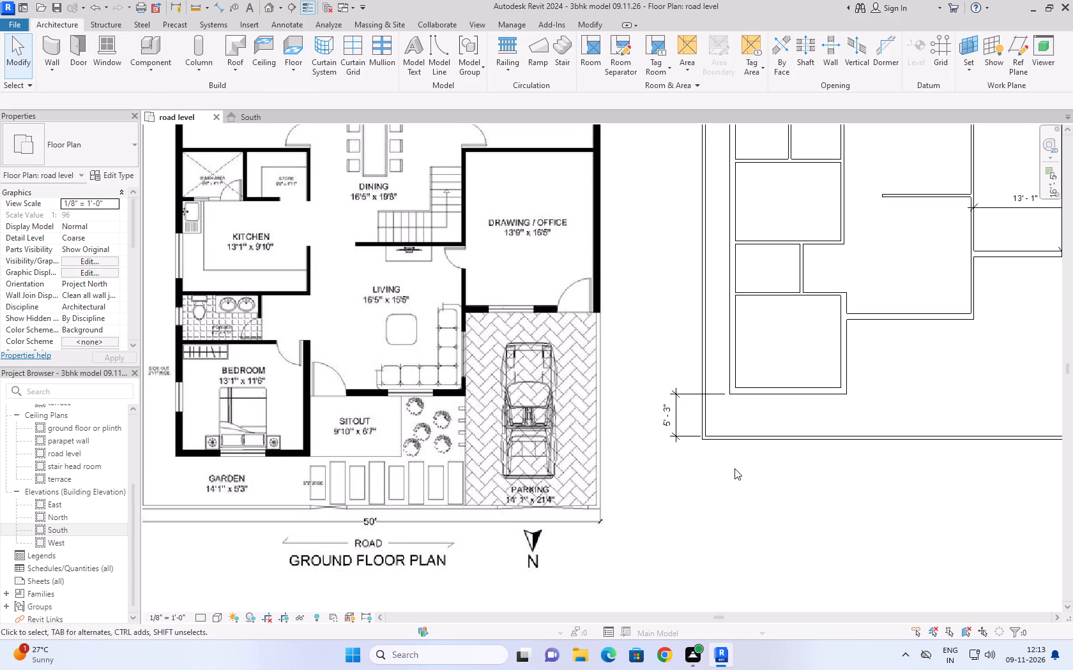
pyautogui.scroll(-4, 734, 468)
pyautogui.press('Escape')
pyautogui.press('Escape')
# Delete the garden gap dimension between the front bedroom and the front boundary wall.
pyautogui.scroll(2, 812, 489)
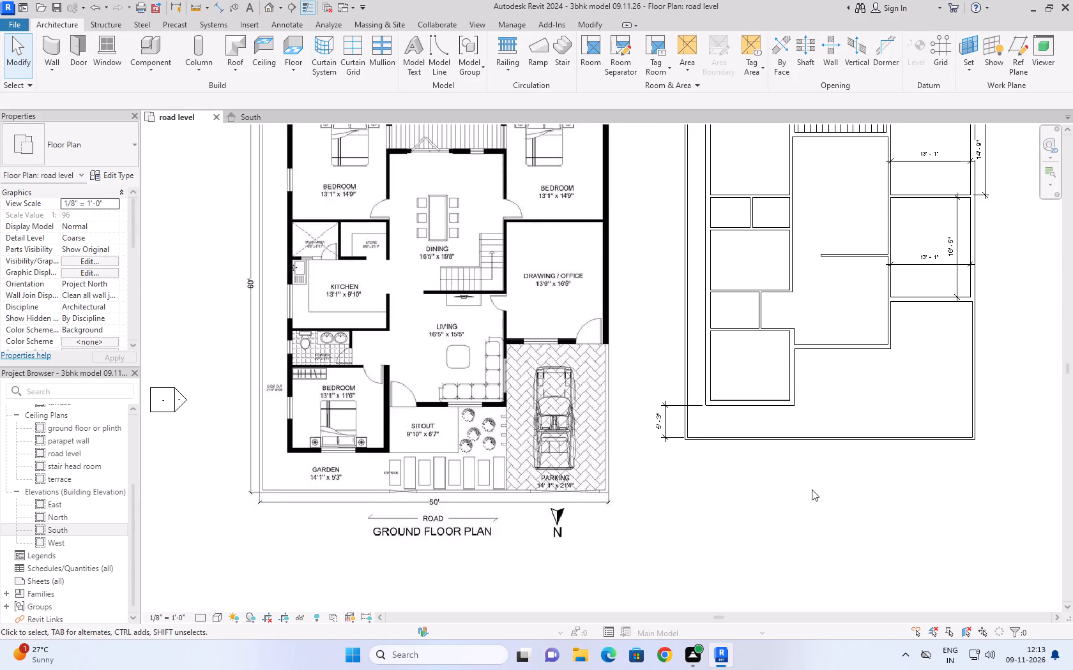
pyautogui.scroll(-2, 844, 495)
pyautogui.scroll(4, 557, 532)
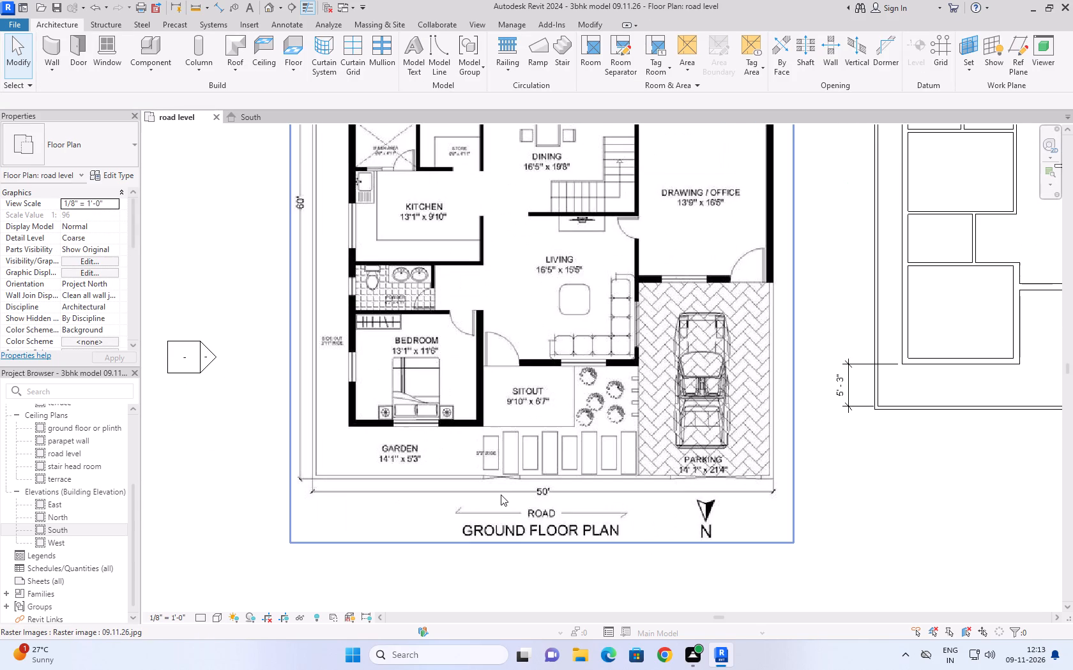
pyautogui.moveTo(905, 479); pyautogui.dragTo(871, 485, button='middle')
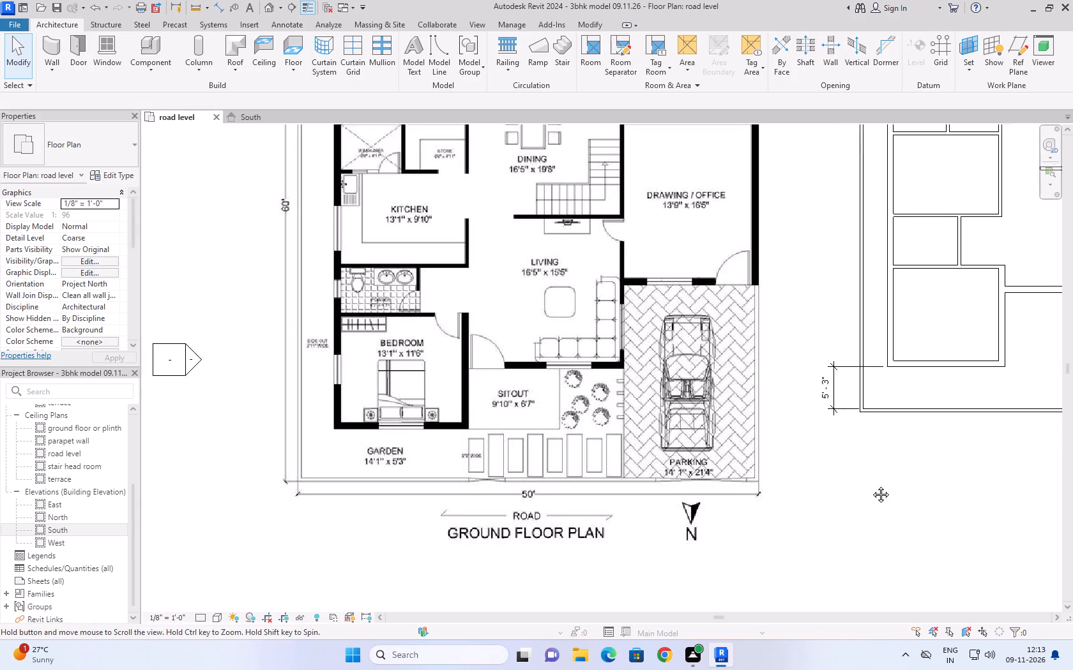
pyautogui.moveTo(871, 485); pyautogui.dragTo(637, 508, button='middle')
pyautogui.scroll(-1, 632, 509)
pyautogui.scroll(-3, 682, 486)
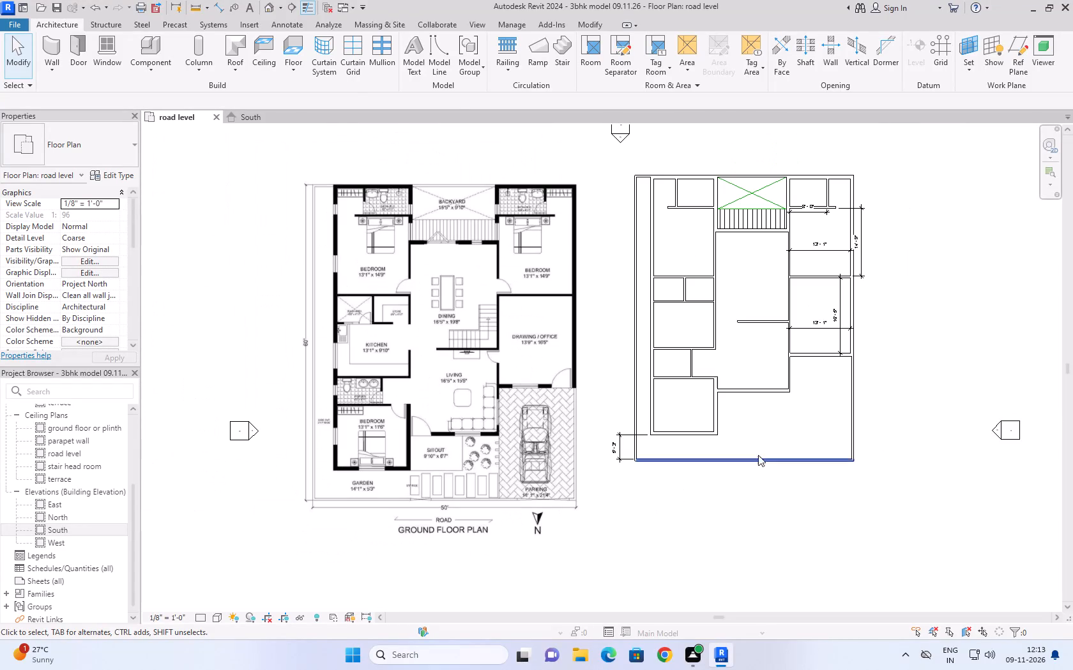
pyautogui.click(617, 443)
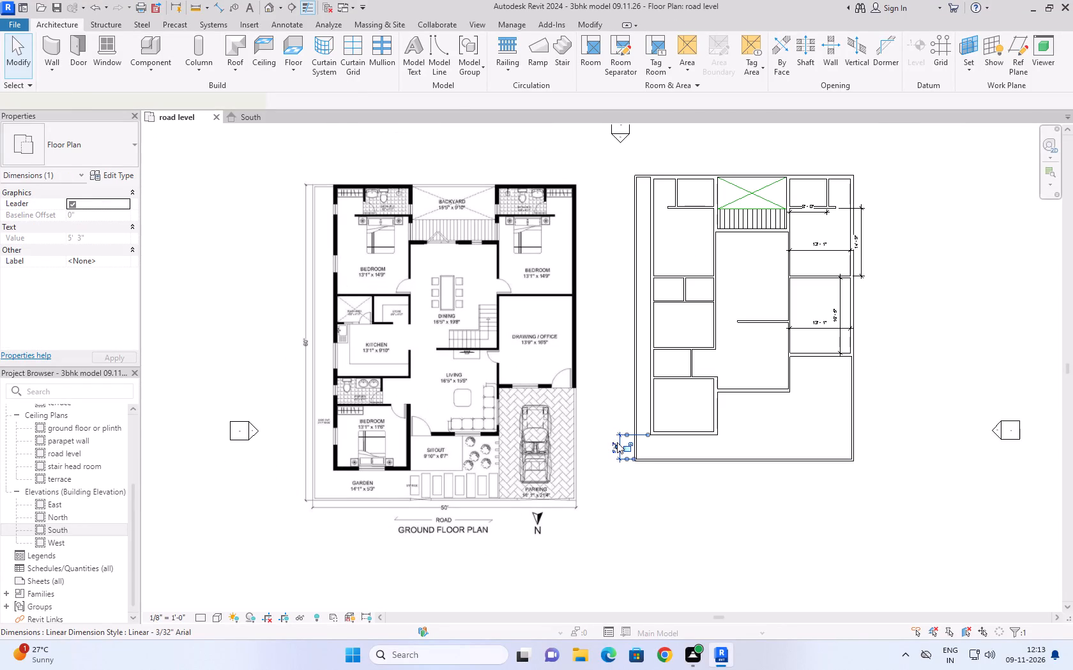
pyautogui.press('Delete')
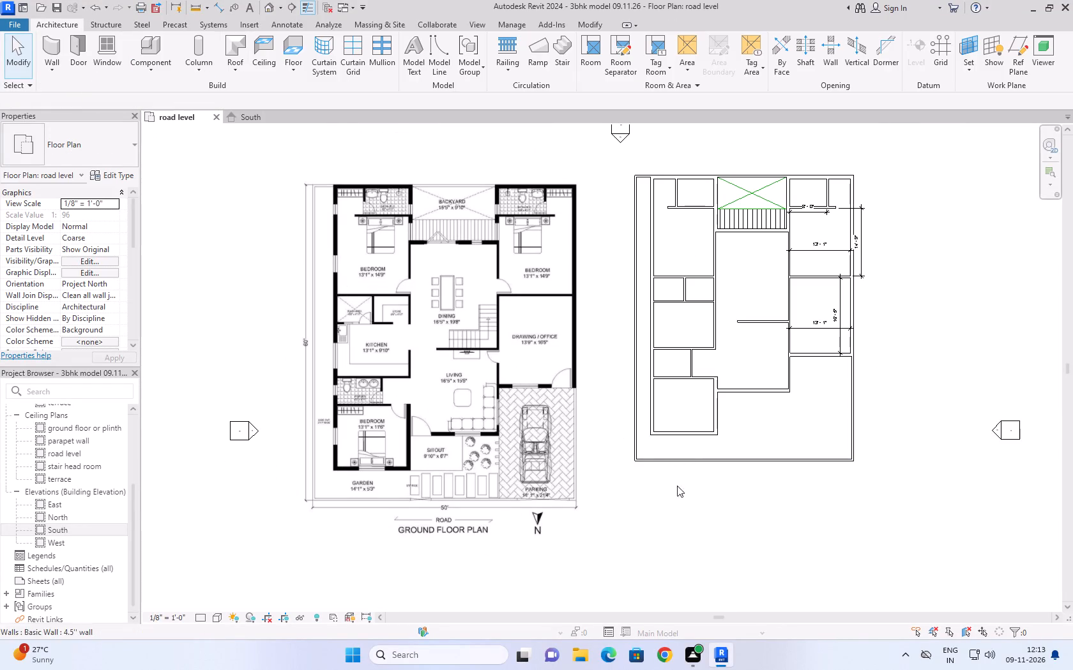
# Check the spacing of the front bedroom's walls and the living room's front wall against the reference plan.
pyautogui.scroll(3, 664, 327)
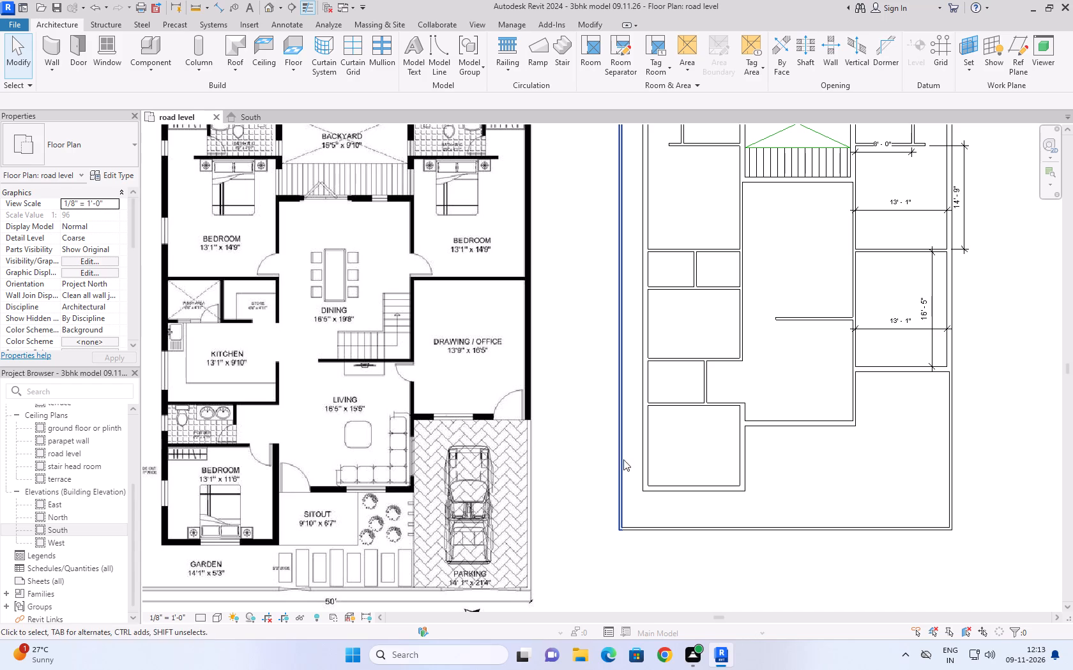
pyautogui.click(619, 452)
pyautogui.click(674, 495)
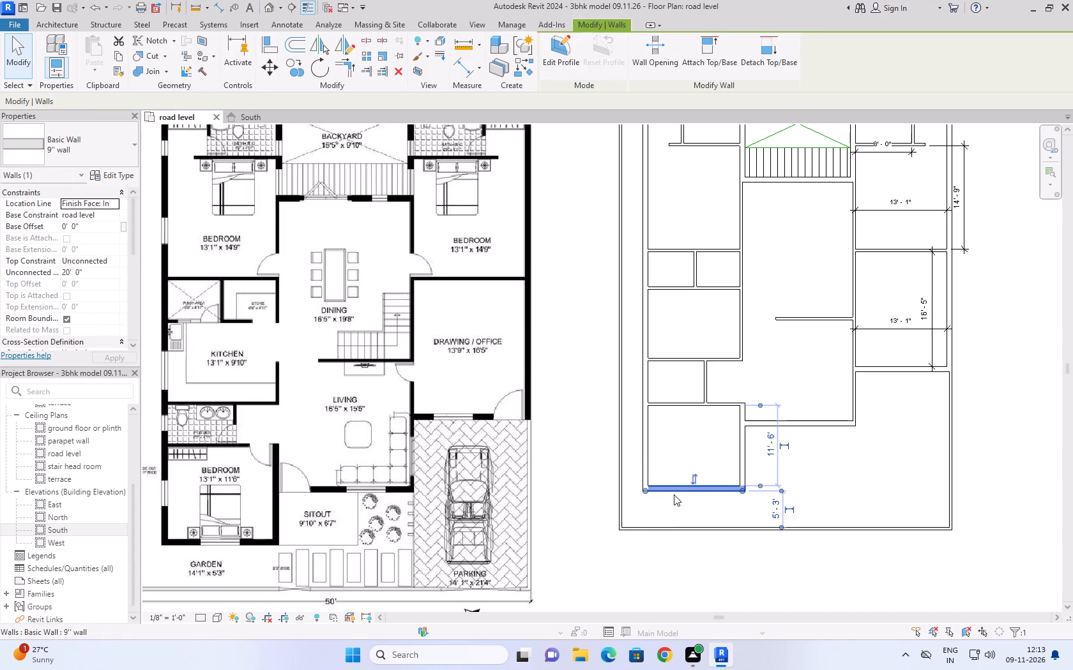
pyautogui.scroll(-2, 881, 485)
pyautogui.scroll(3, 775, 505)
pyautogui.click(779, 433)
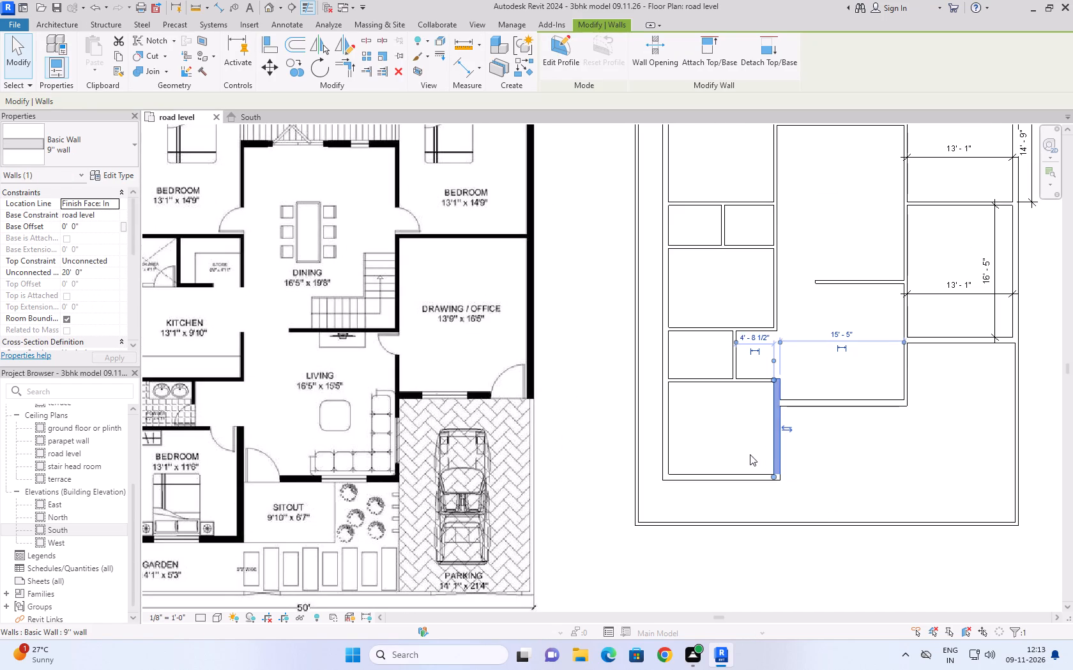
pyautogui.scroll(-2, 713, 391)
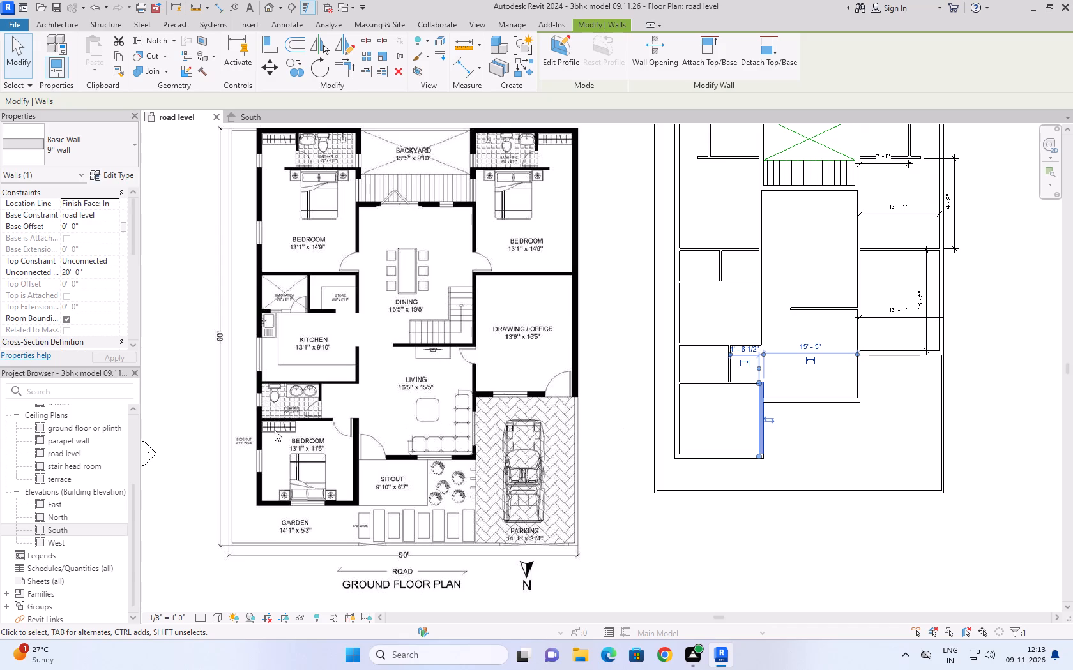
pyautogui.click(704, 382)
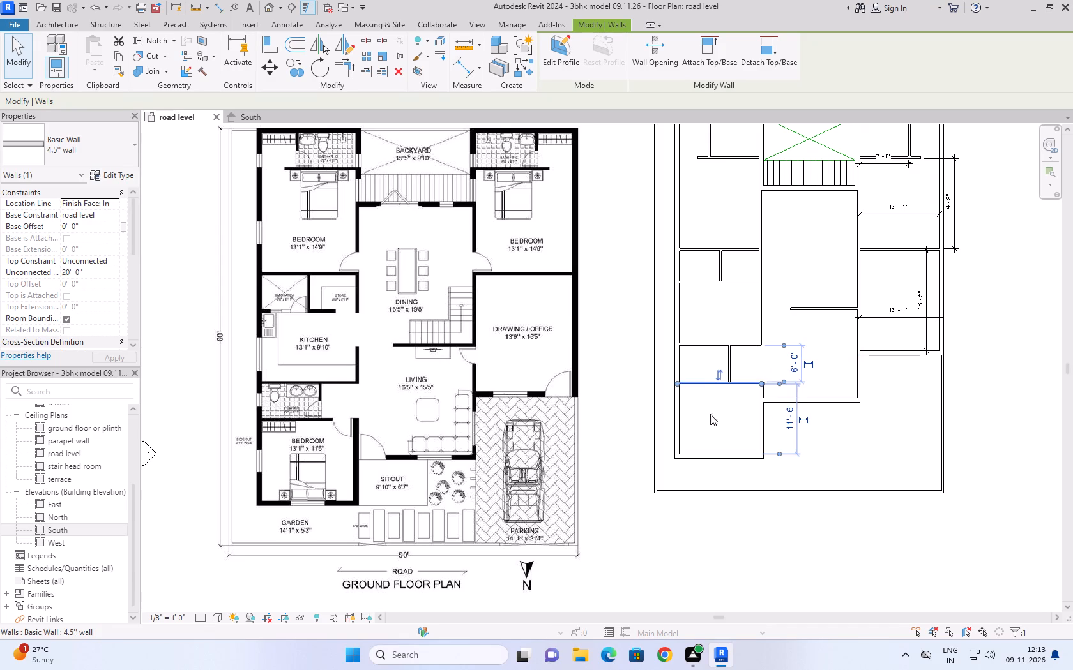
pyautogui.click(871, 449)
pyautogui.click(816, 401)
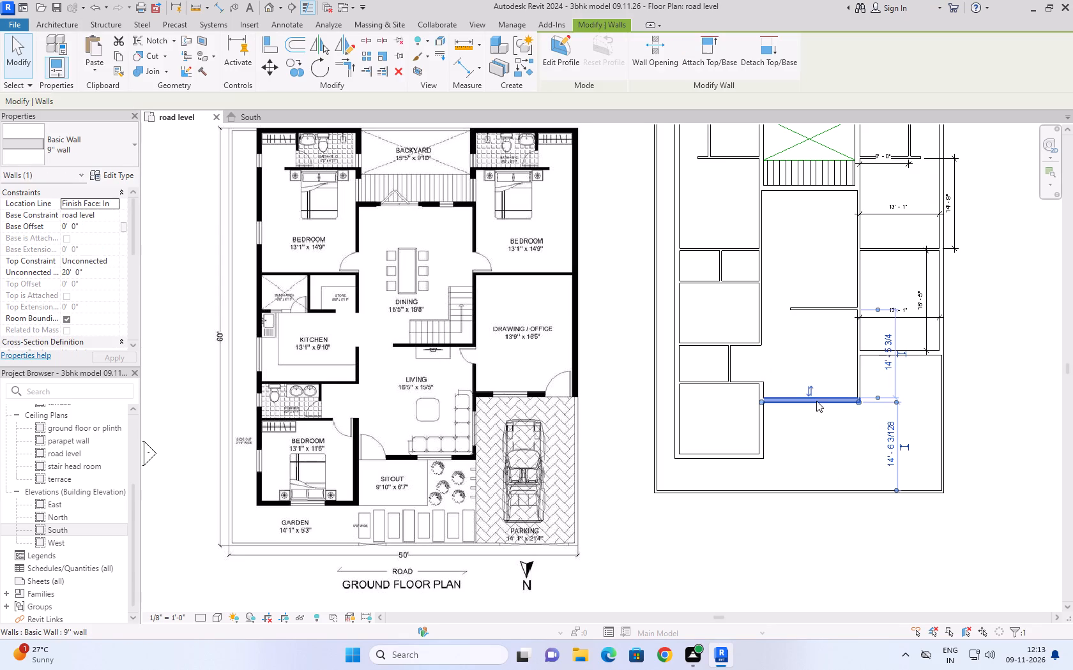
pyautogui.click(839, 335)
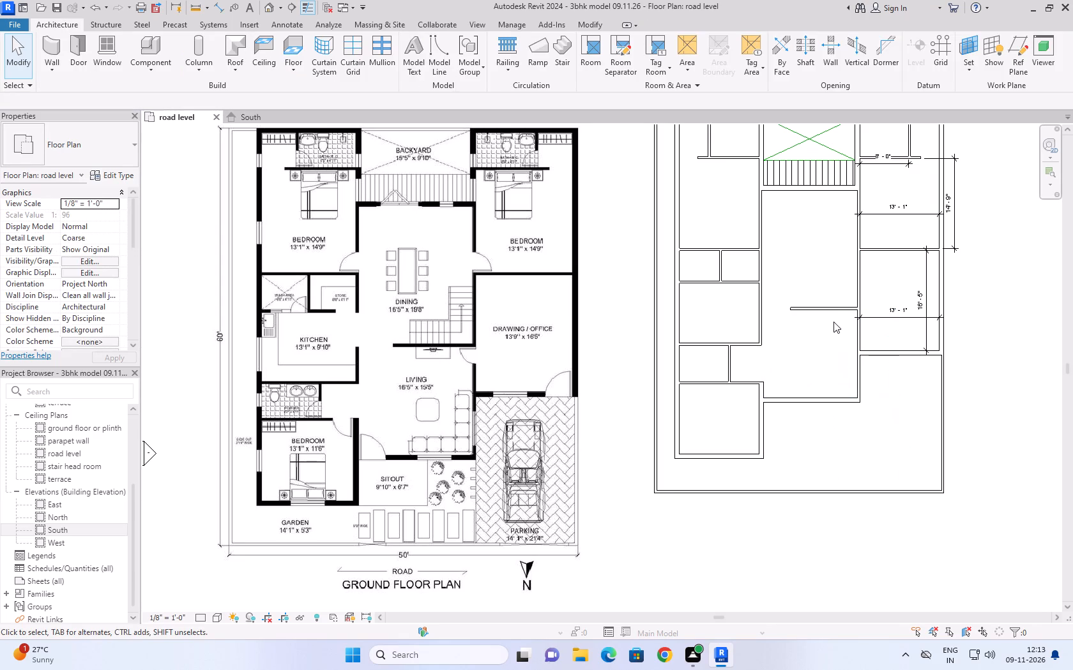
# Set the opening between the kitchen wall and the free end of the 4.5" dining/living partition to 5' 0".
pyautogui.click(827, 309)
pyautogui.scroll(3, 786, 329)
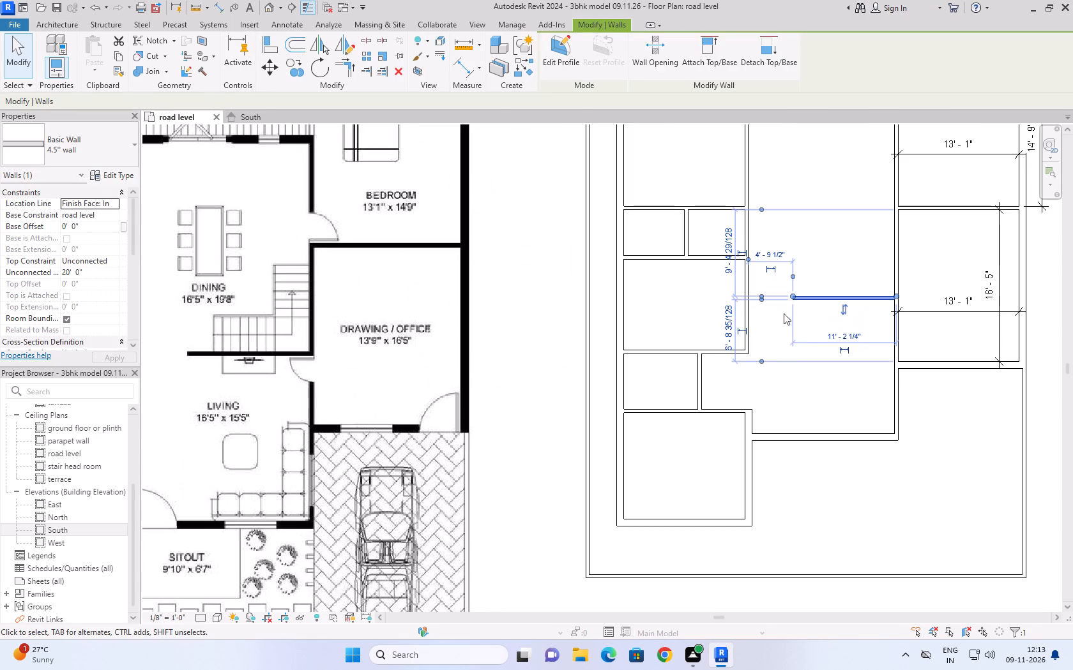
pyautogui.scroll(-3, 776, 253)
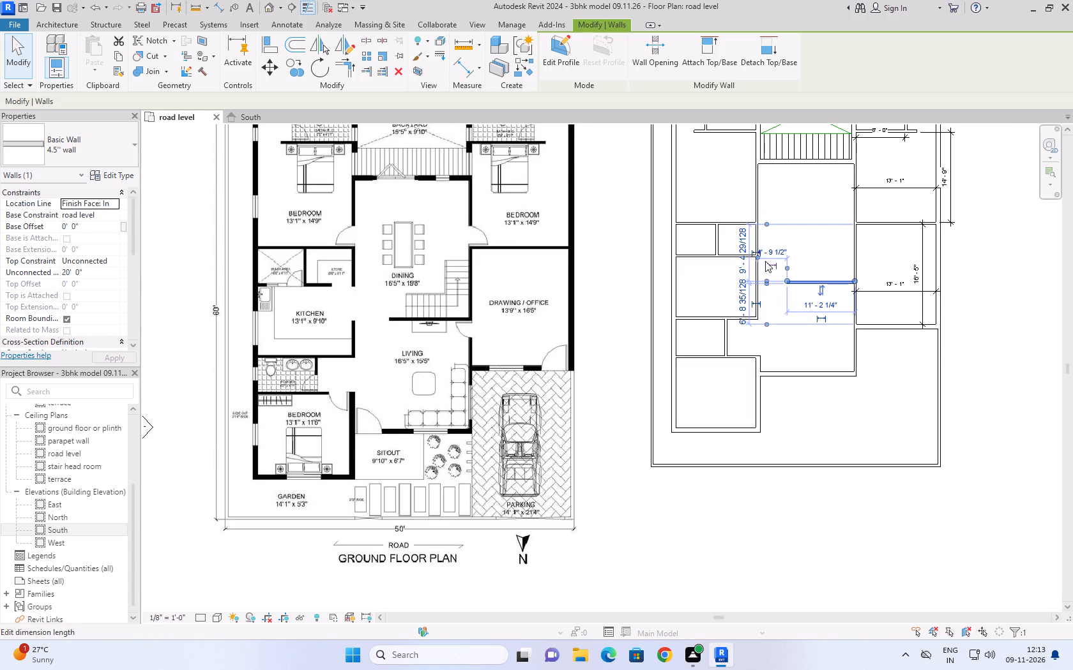
pyautogui.scroll(3, 758, 253)
pyautogui.click(781, 251)
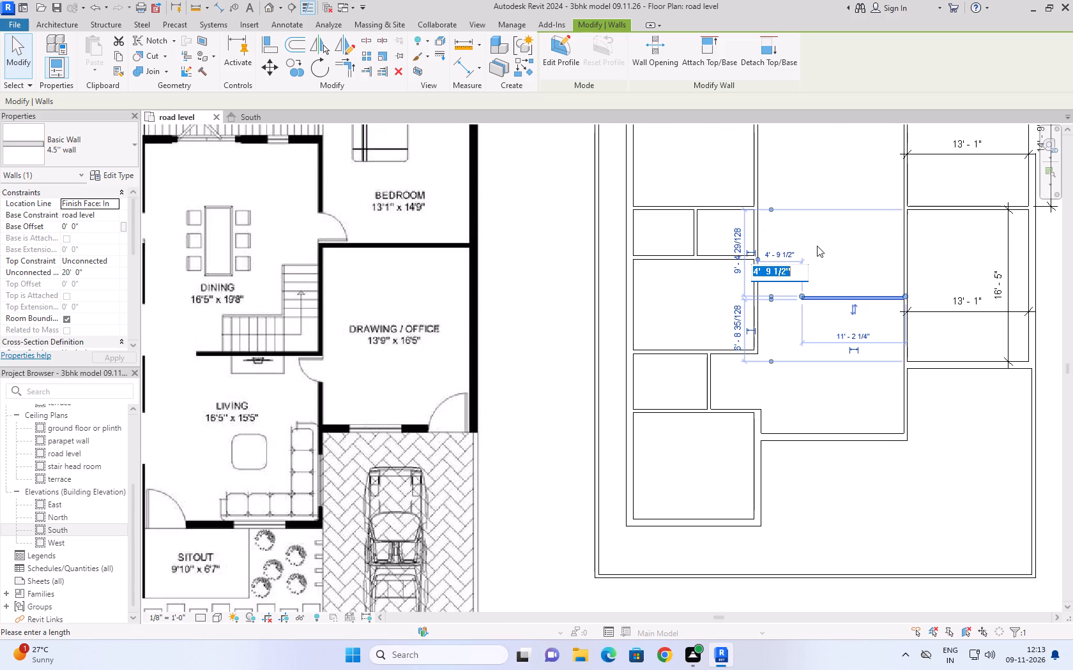
pyautogui.press('5')
pyautogui.press("'")
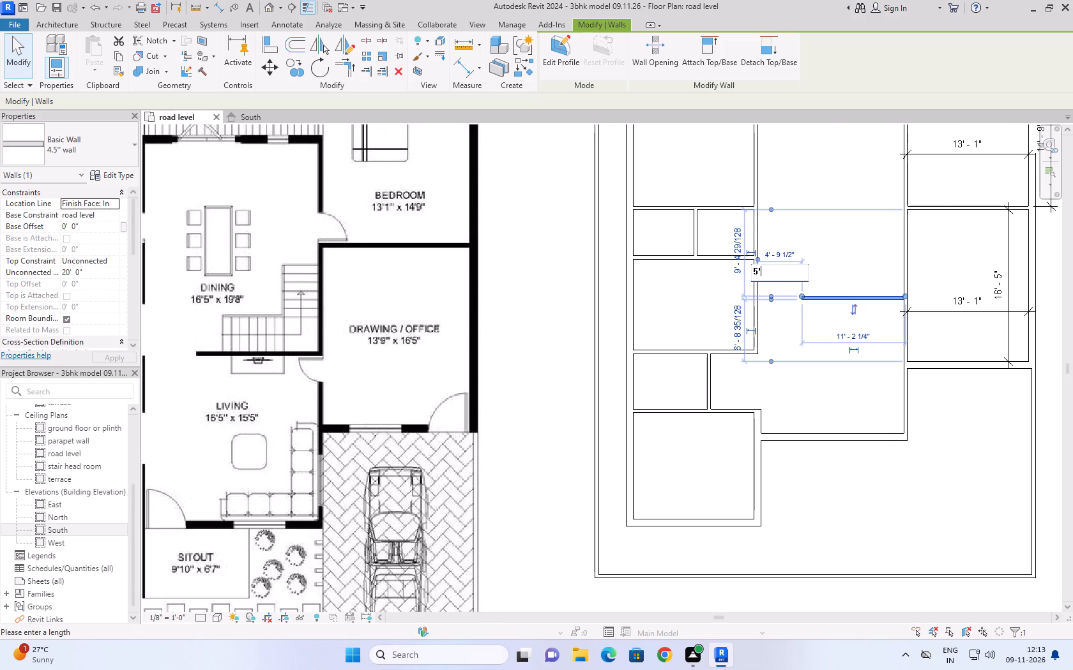
pyautogui.press('Return')
pyautogui.click(909, 462)
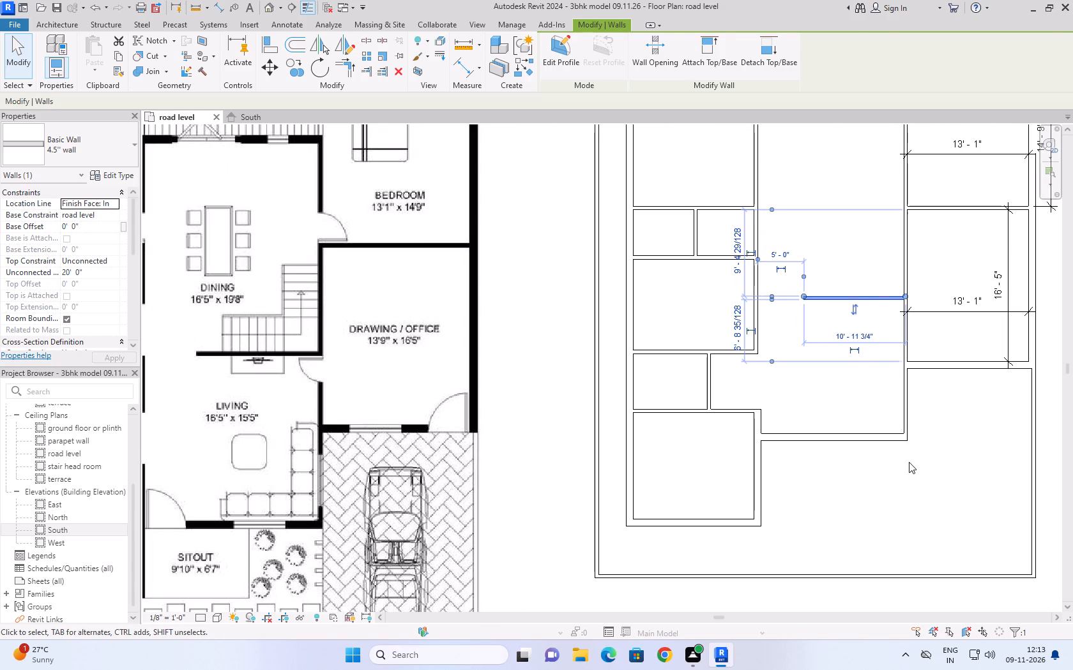
# Delete the remaining dimensions from the drawing/office, the rear bedroom beside it and that bedroom's bathroom.
pyautogui.scroll(-4, 847, 383)
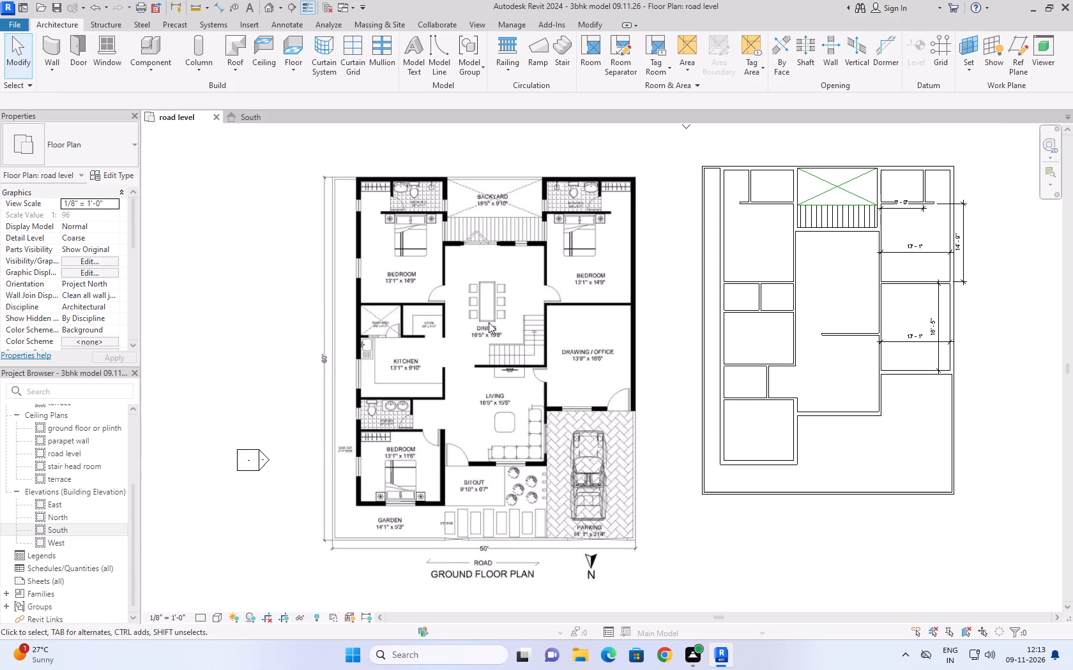
pyautogui.moveTo(825, 269); pyautogui.dragTo(683, 288, button='middle')
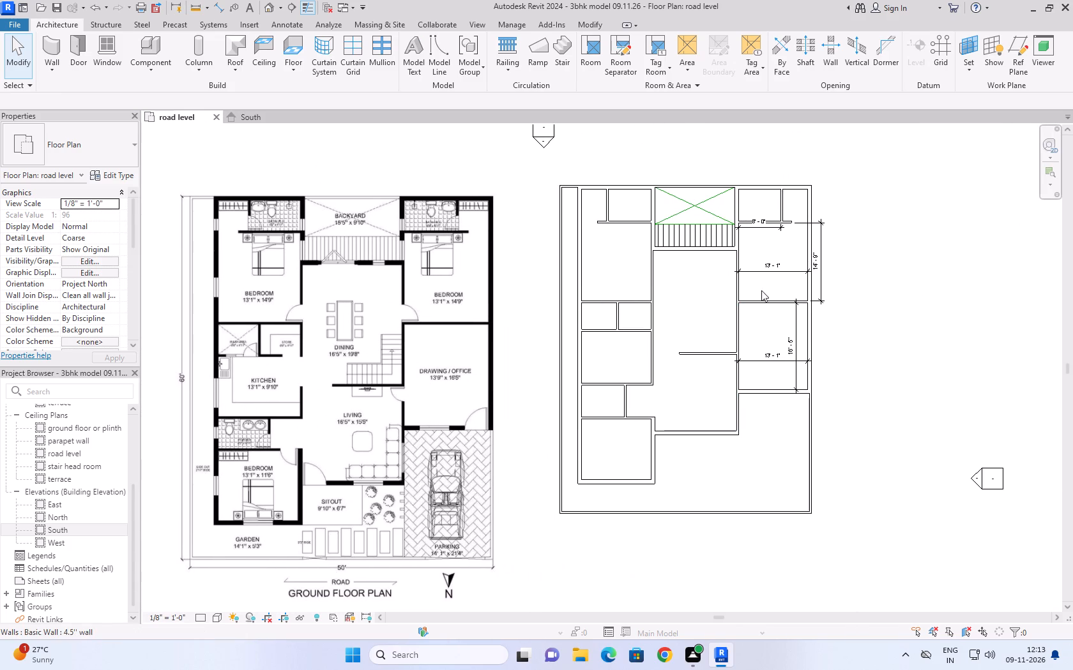
pyautogui.scroll(4, 770, 278)
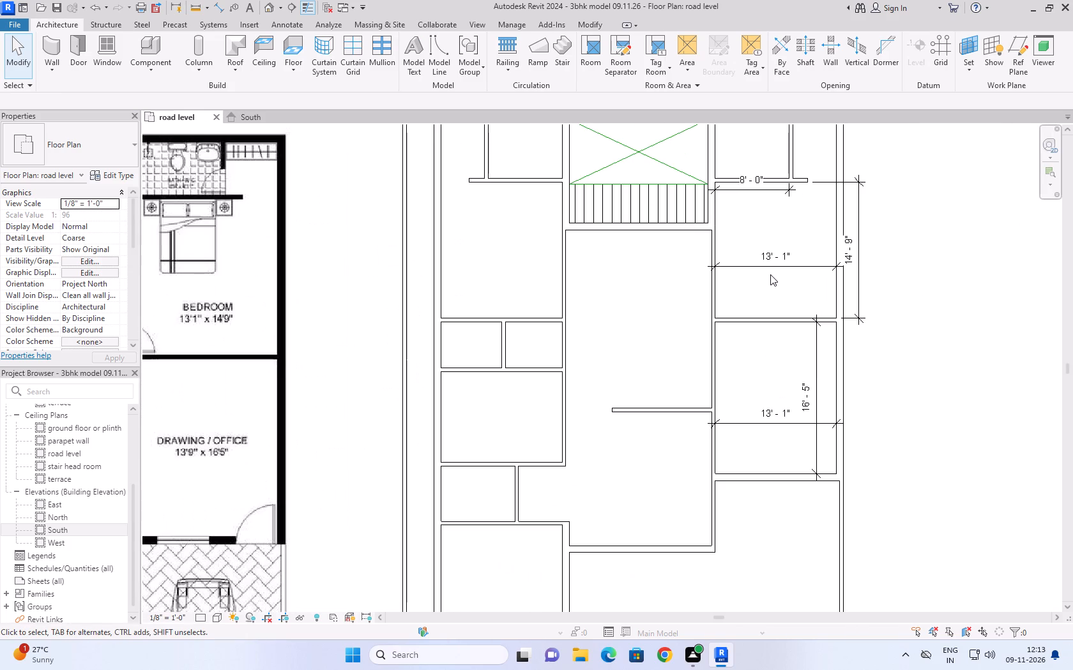
pyautogui.moveTo(802, 217); pyautogui.dragTo(772, 273)
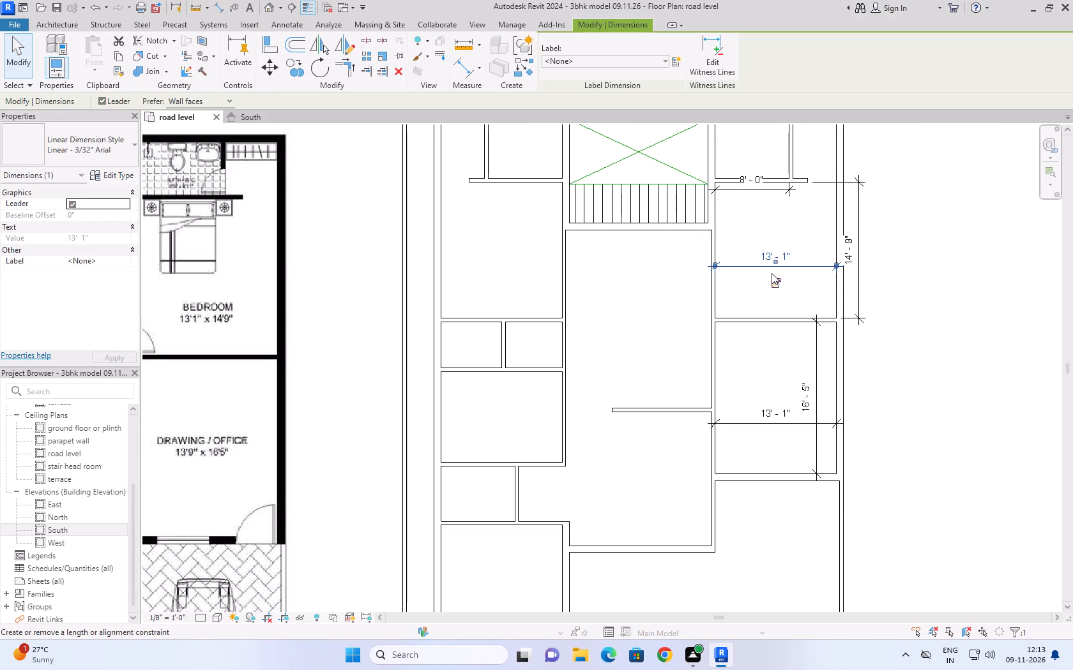
pyautogui.press('Delete')
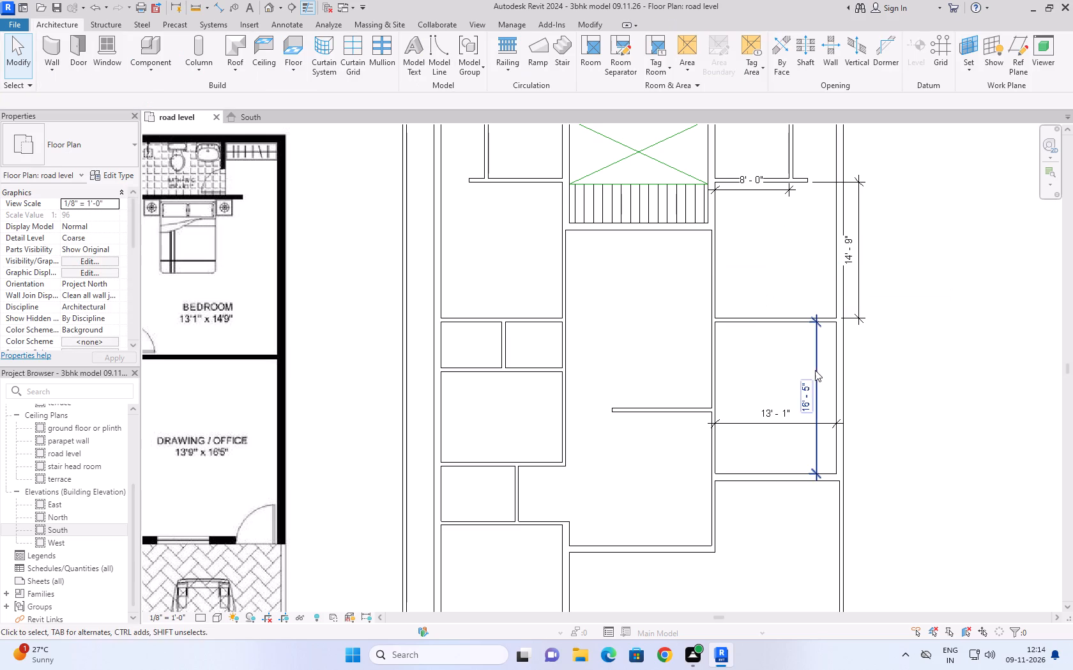
pyautogui.moveTo(824, 361); pyautogui.dragTo(763, 431)
pyautogui.press('Delete')
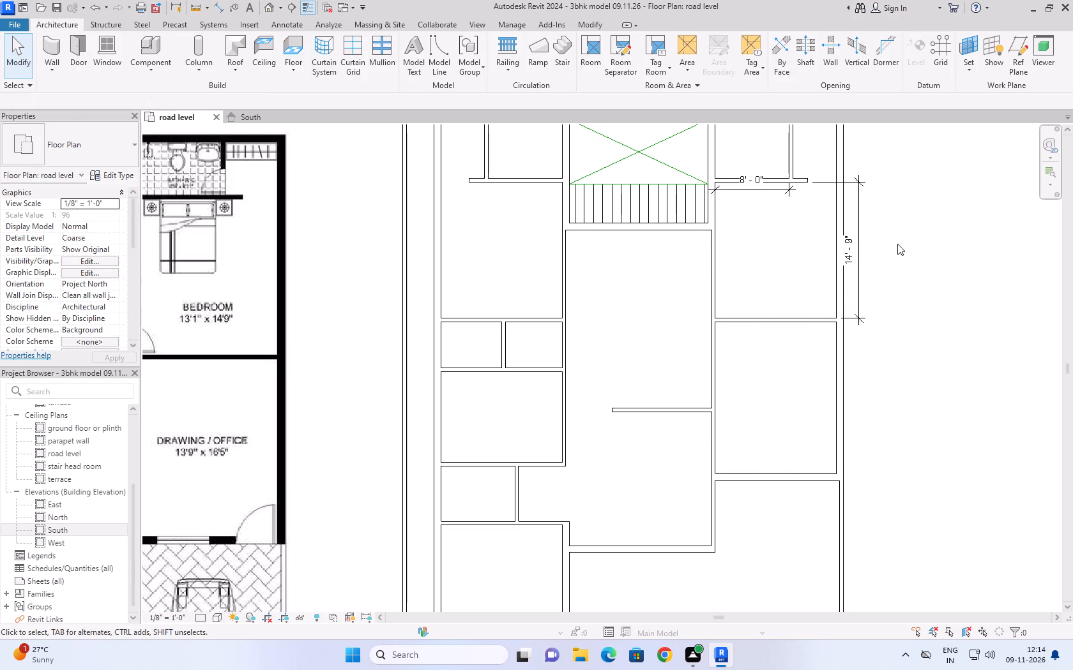
pyautogui.moveTo(897, 244); pyautogui.dragTo(850, 314)
pyautogui.press('Delete')
pyautogui.moveTo(812, 169); pyautogui.dragTo(809, 209, button='middle')
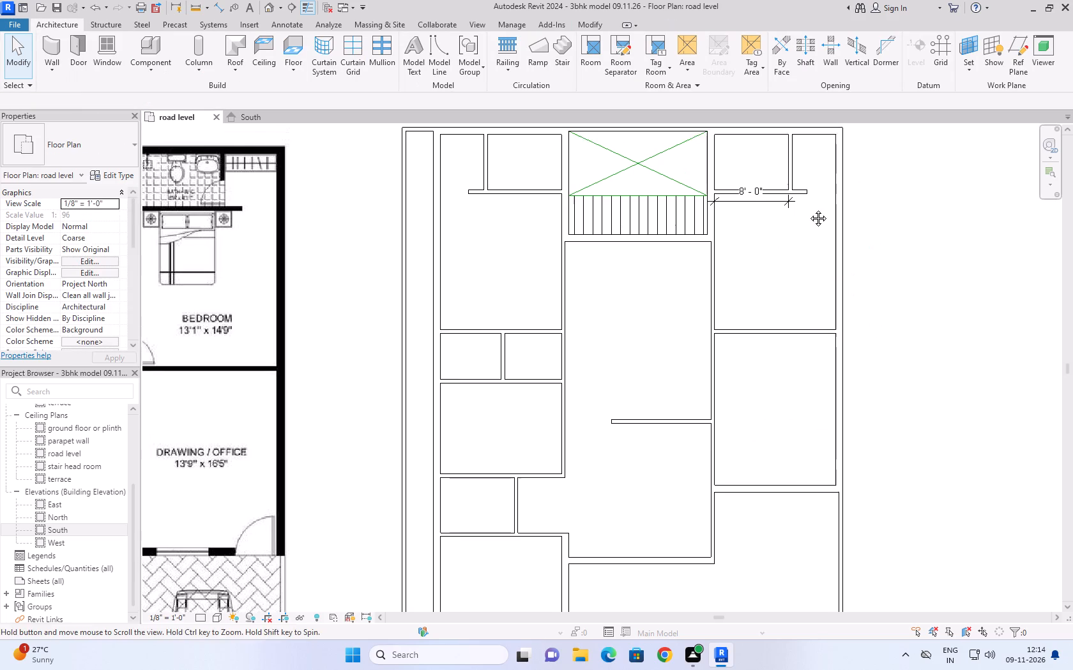
pyautogui.moveTo(809, 209); pyautogui.dragTo(777, 334, button='middle')
pyautogui.scroll(5, 703, 361)
pyautogui.click(713, 346)
pyautogui.press('Delete')
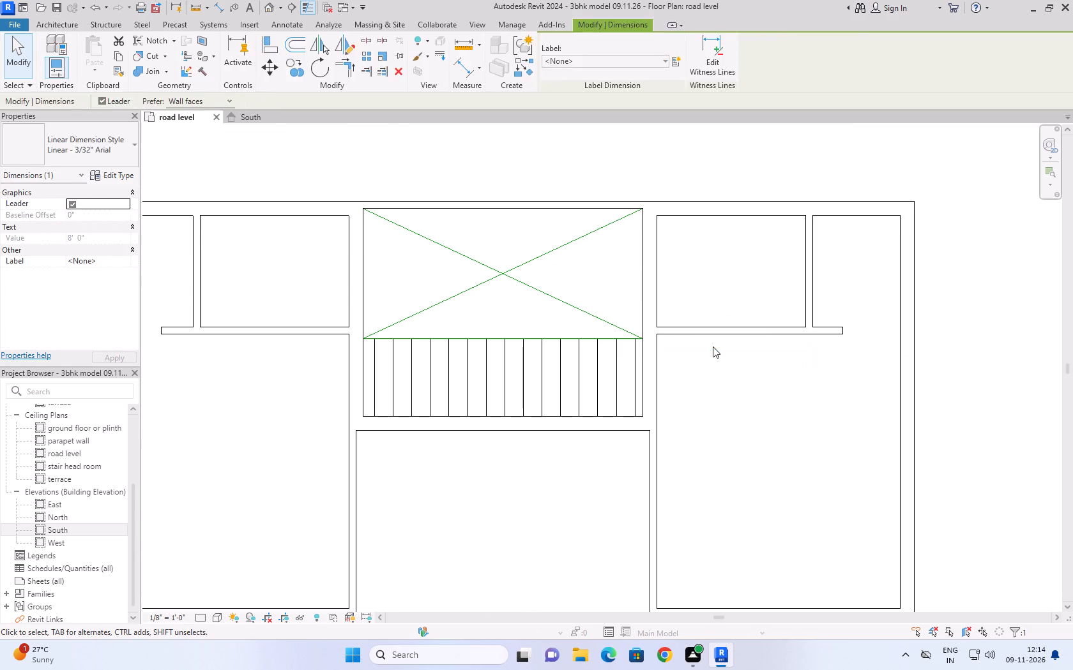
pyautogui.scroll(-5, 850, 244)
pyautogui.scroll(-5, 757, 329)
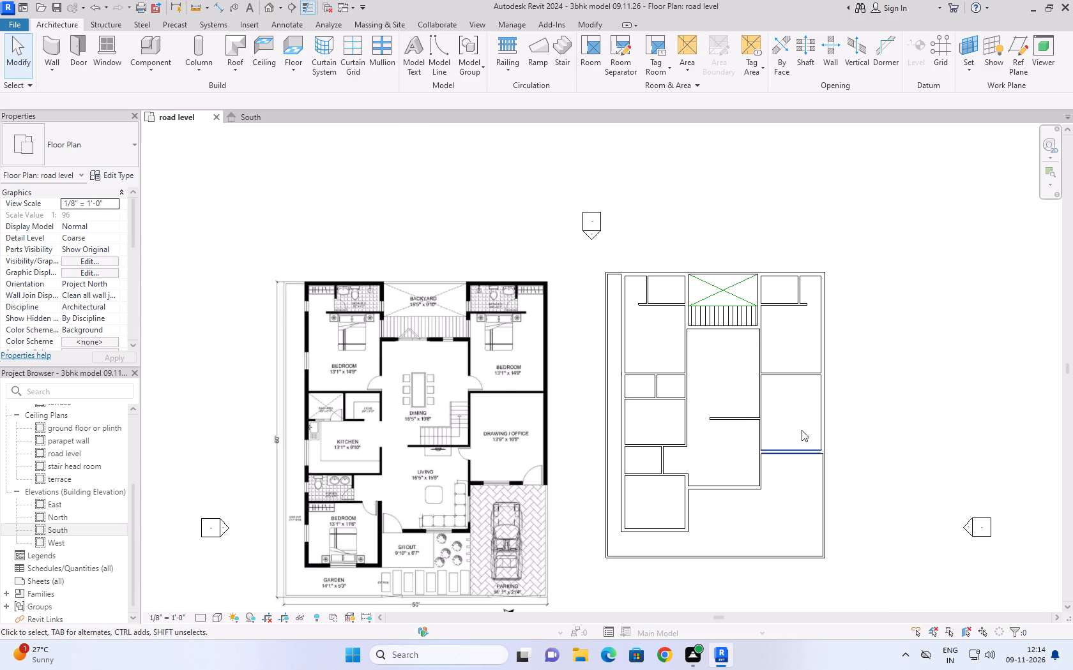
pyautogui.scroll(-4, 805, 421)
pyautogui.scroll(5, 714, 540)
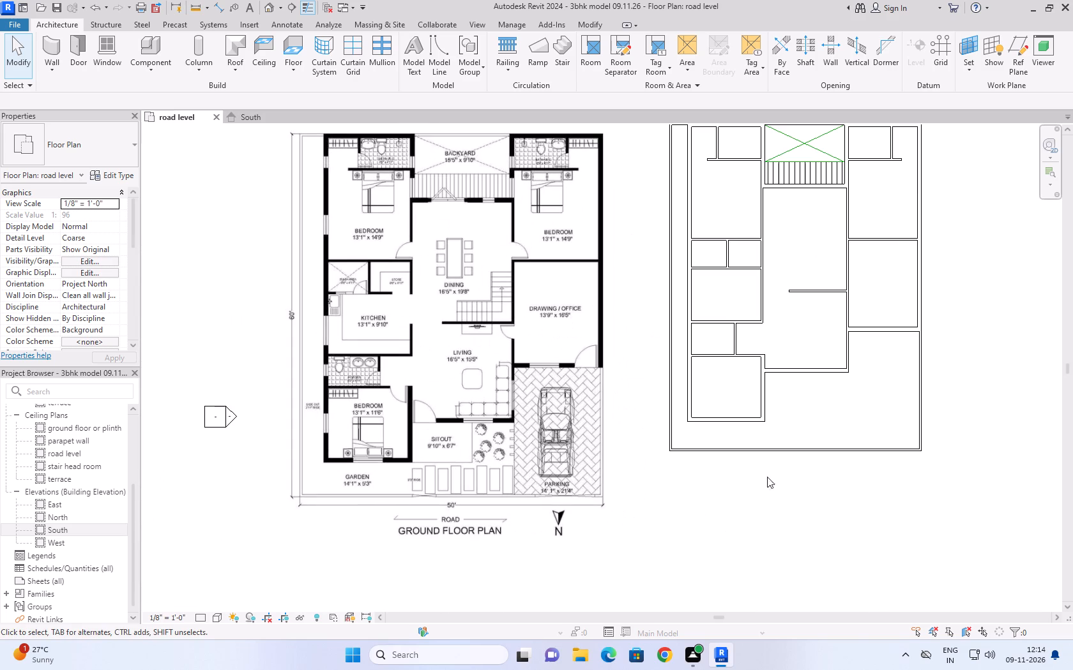
# Compare the modelled wall layout with the reference ground floor plan, including the wall between the kitchen-side rear bedroom and the wash/store rooms.
pyautogui.scroll(-3, 559, 442)
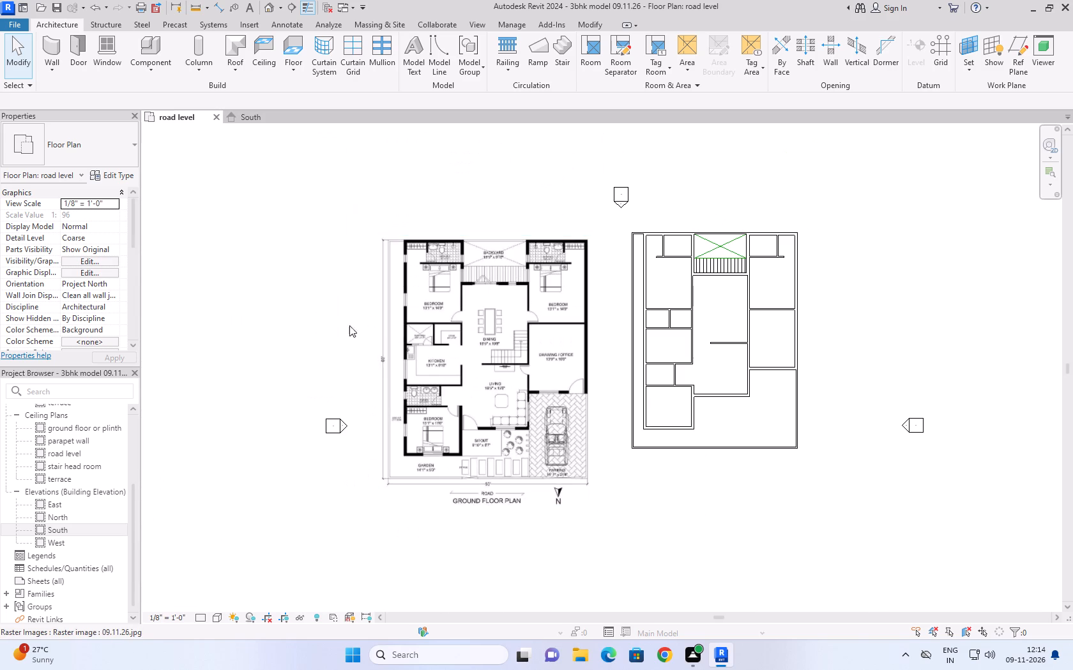
pyautogui.scroll(4, 411, 248)
pyautogui.scroll(-1, 447, 277)
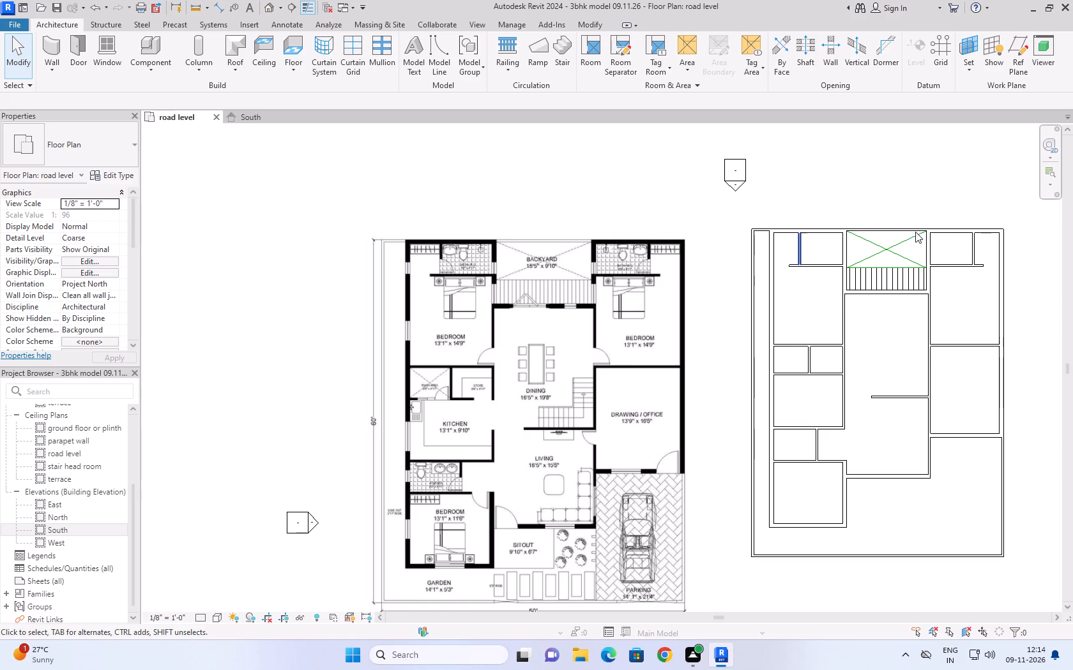
pyautogui.scroll(1, 948, 322)
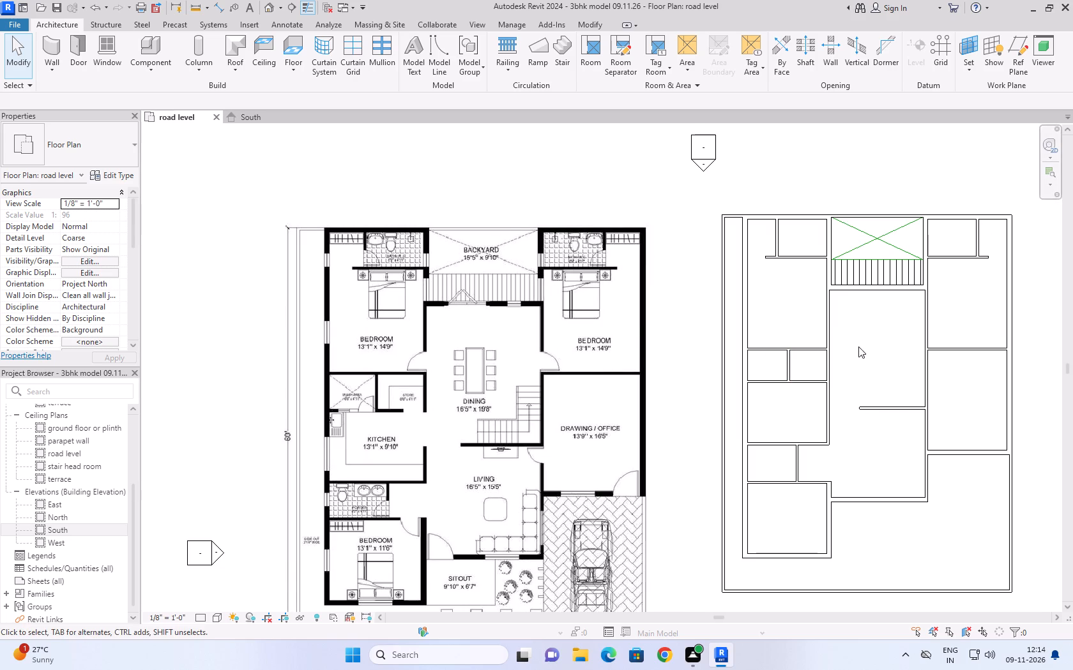
pyautogui.scroll(1, 855, 361)
pyautogui.scroll(-2, 871, 331)
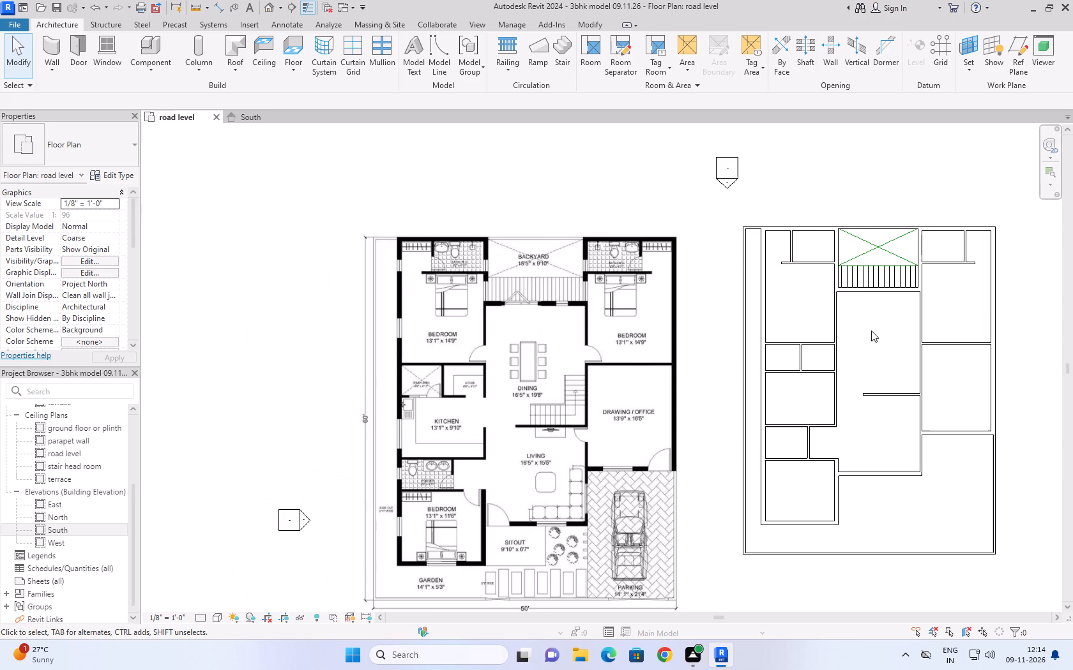
pyautogui.scroll(4, 871, 343)
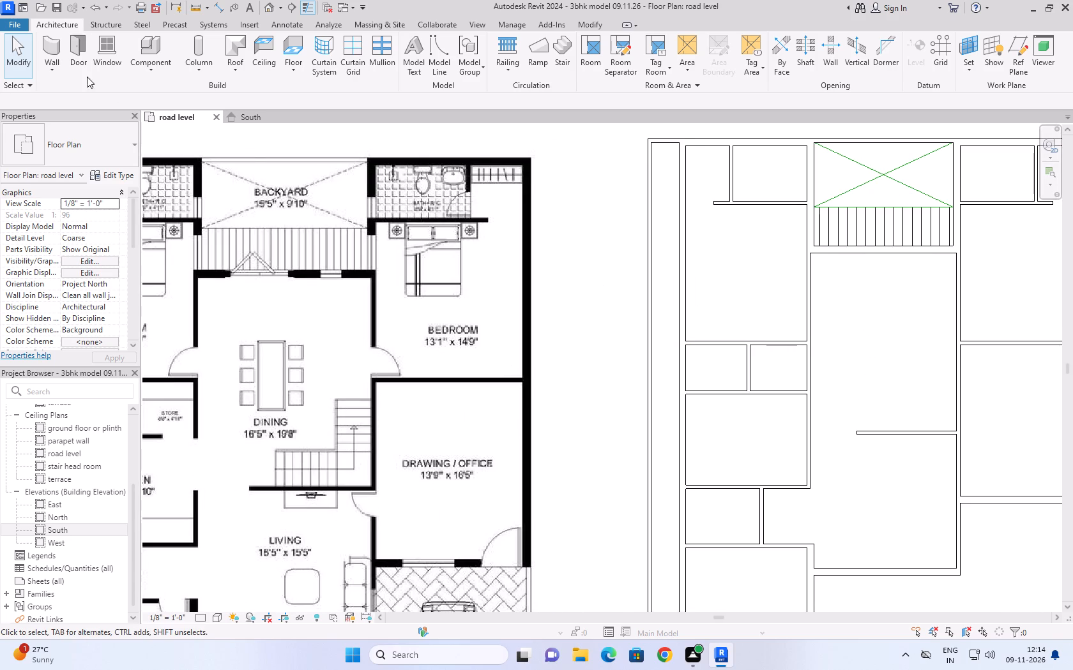
pyautogui.click(5, 48)
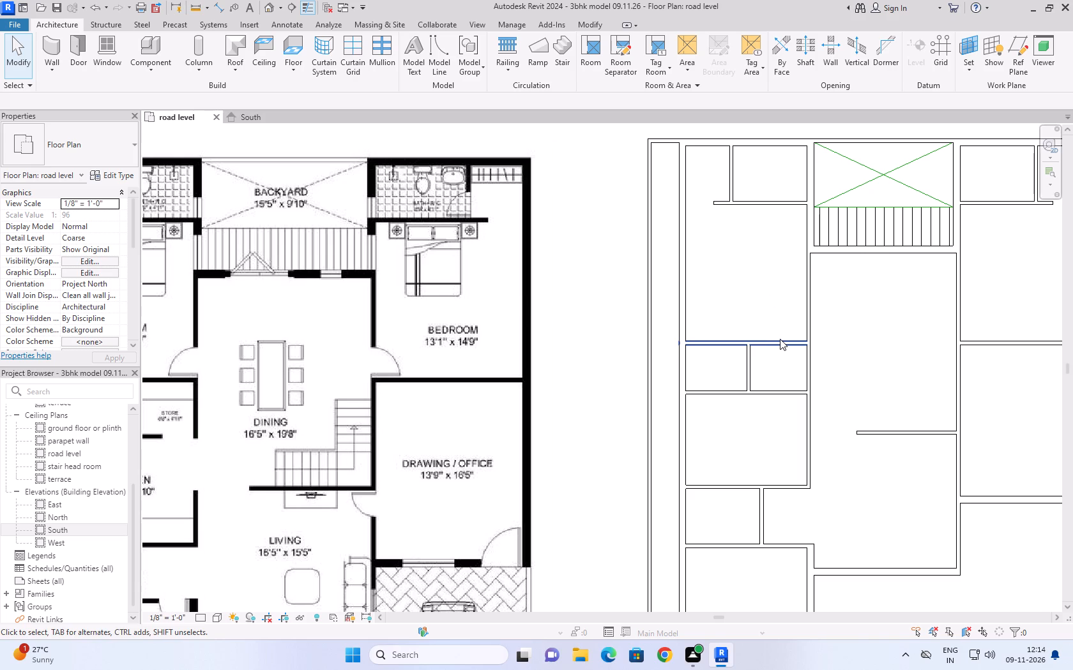
pyautogui.doubleClick(780, 325)
pyautogui.click(777, 338)
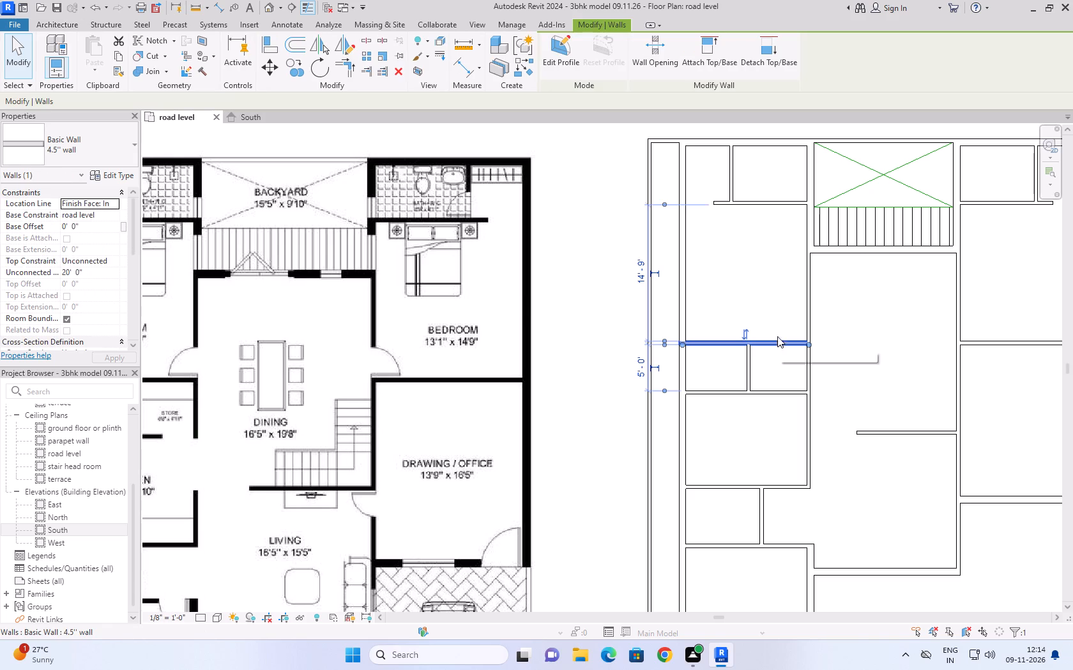
pyautogui.scroll(-4, 788, 242)
pyautogui.click(867, 291)
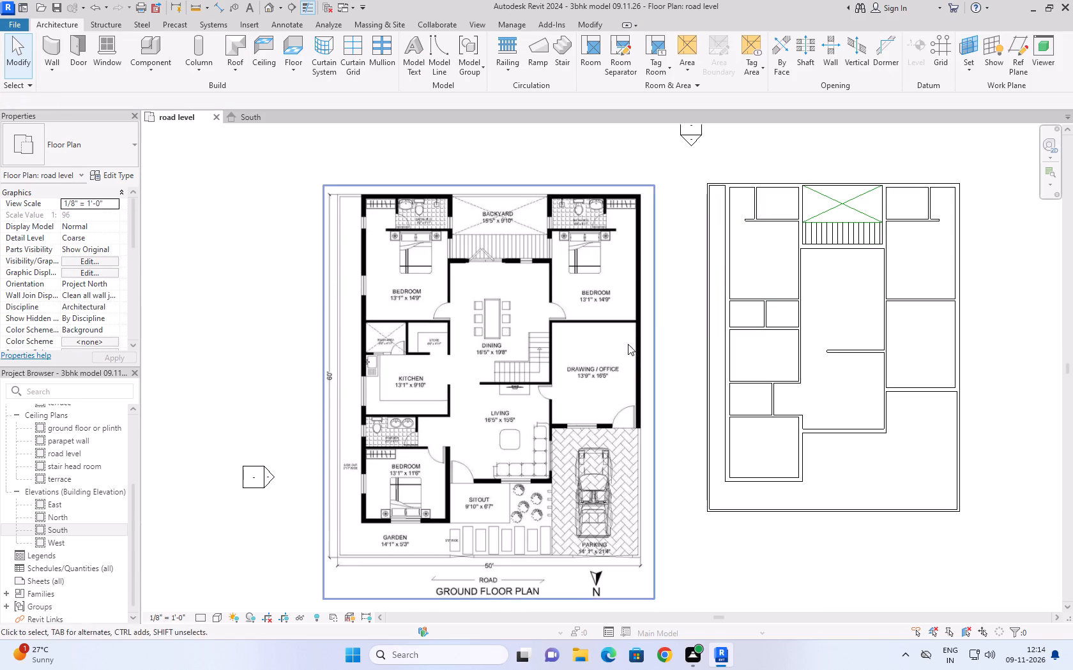
# Measure the plot's overall depth between the outer faces of the front and rear boundary walls.
pyautogui.write('di')
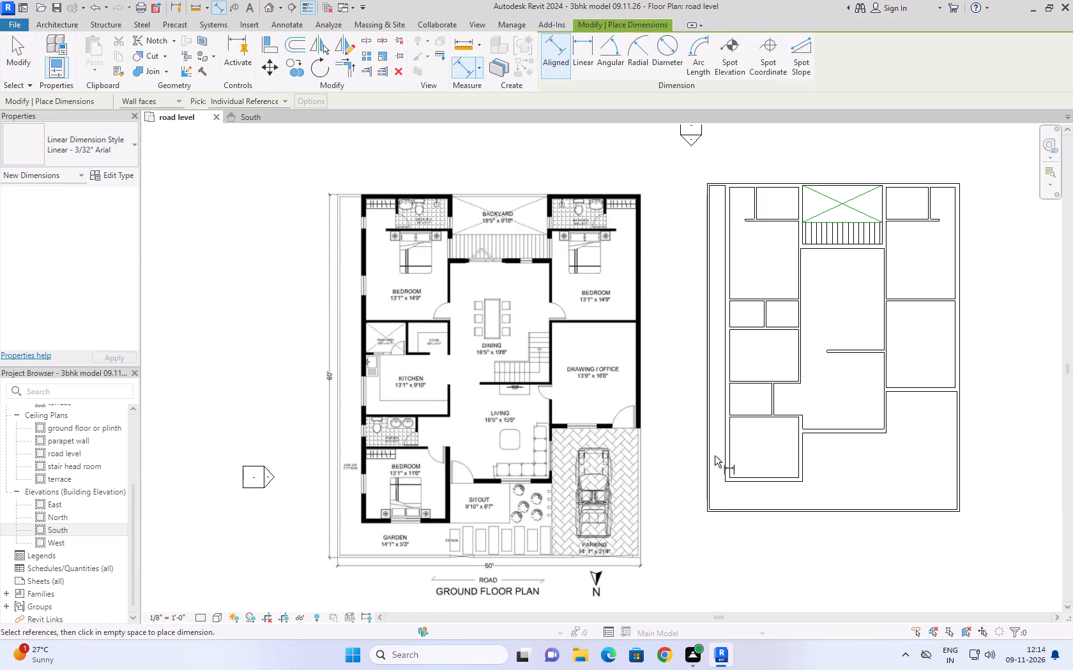
pyautogui.scroll(9, 708, 512)
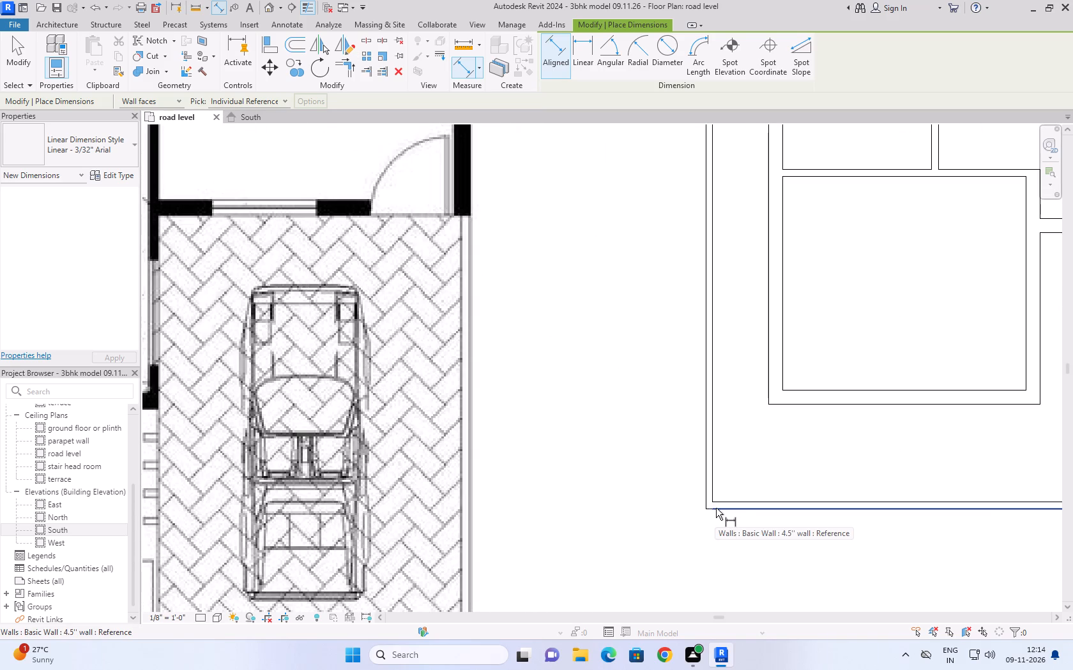
pyautogui.click(716, 508)
pyautogui.scroll(-9, 722, 460)
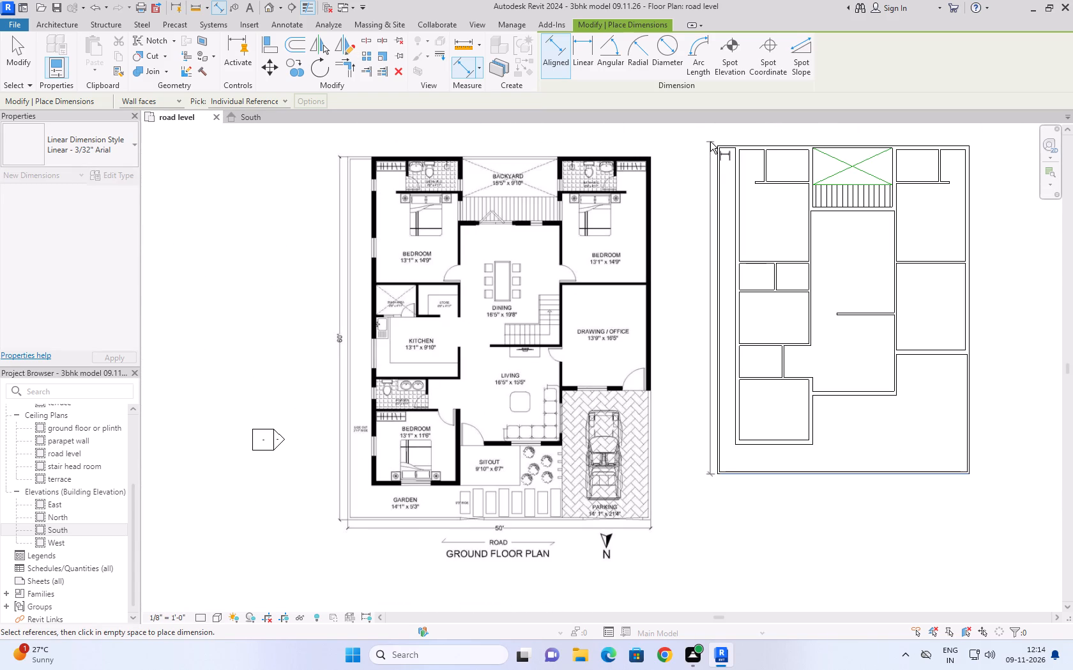
pyautogui.scroll(11, 710, 142)
pyautogui.click(786, 161)
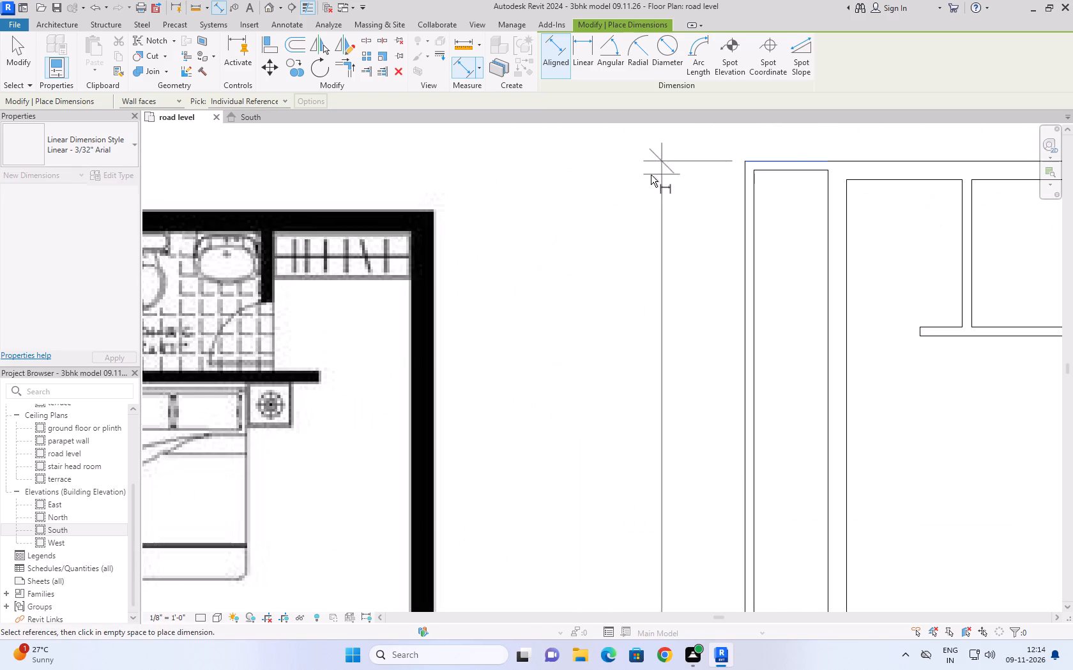
pyautogui.scroll(-5, 646, 175)
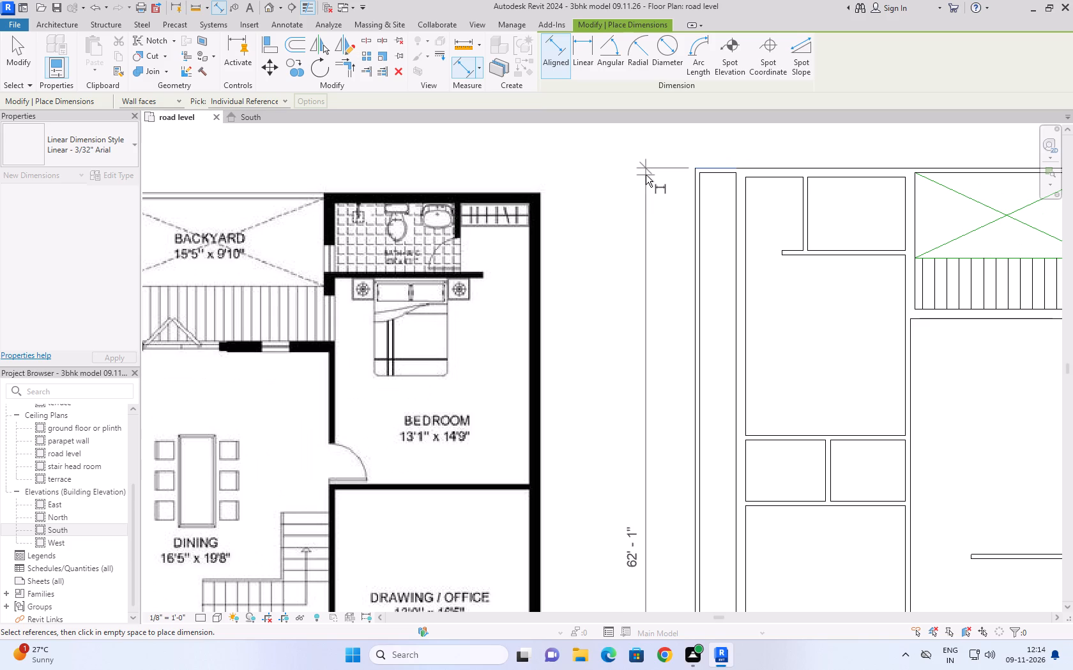
pyautogui.scroll(-7, 646, 177)
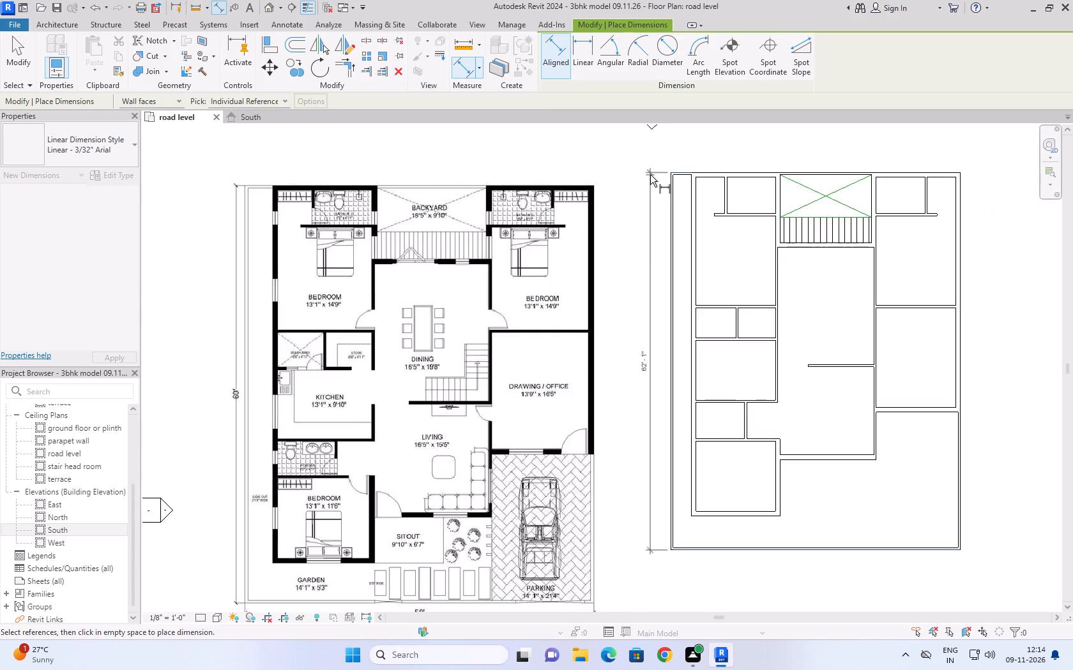
pyautogui.scroll(-2, 650, 175)
pyautogui.press('Escape')
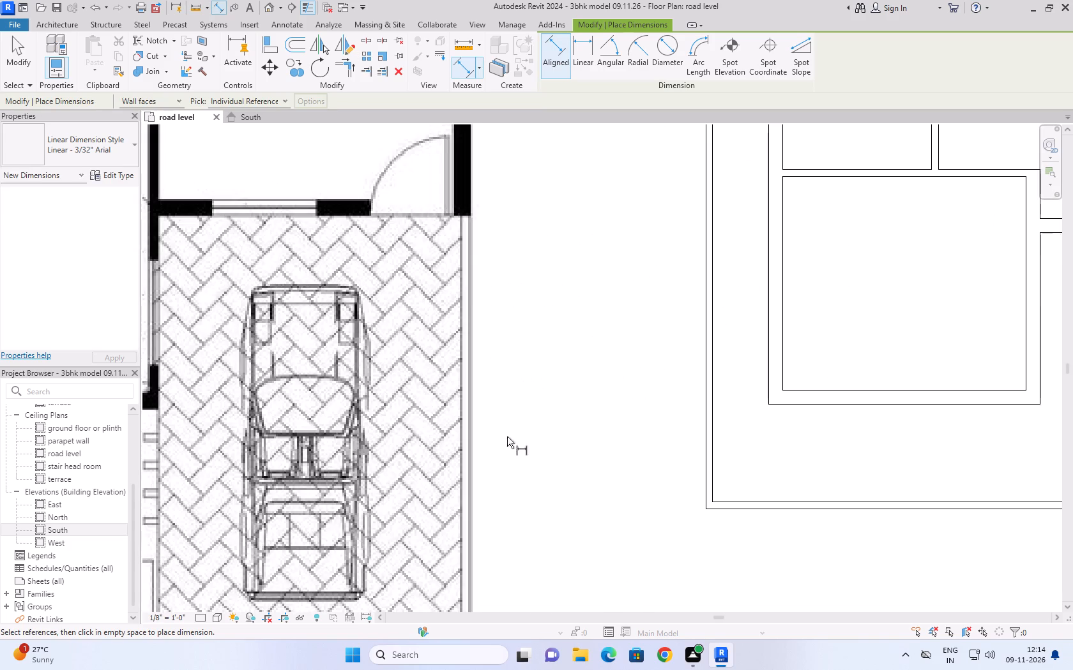
pyautogui.scroll(-4, 584, 244)
pyautogui.press('Escape')
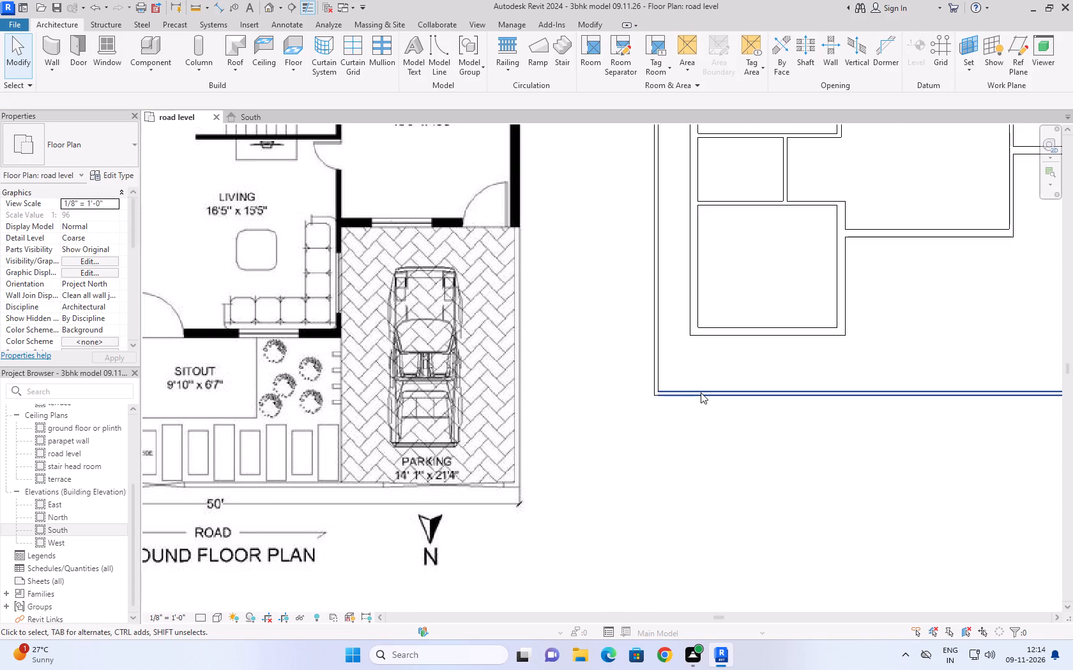
# Check the front boundary wall's position against the garden depth and overall plot depth on the reference plan.
pyautogui.click(701, 392)
pyautogui.scroll(-5, 690, 412)
pyautogui.scroll(1, 970, 405)
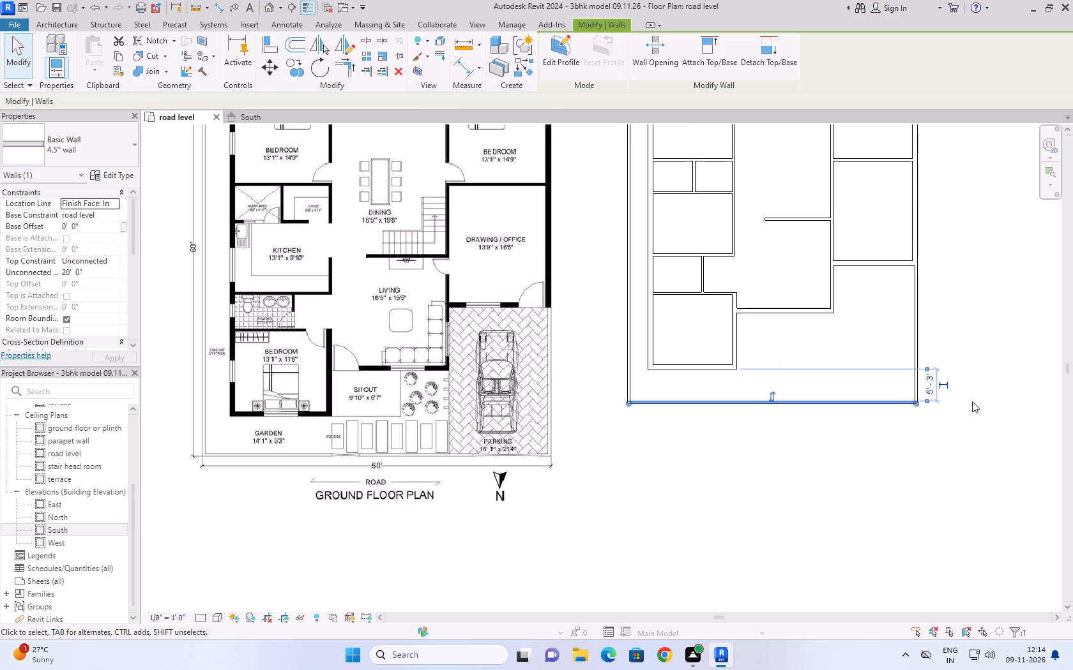
pyautogui.scroll(4, 257, 433)
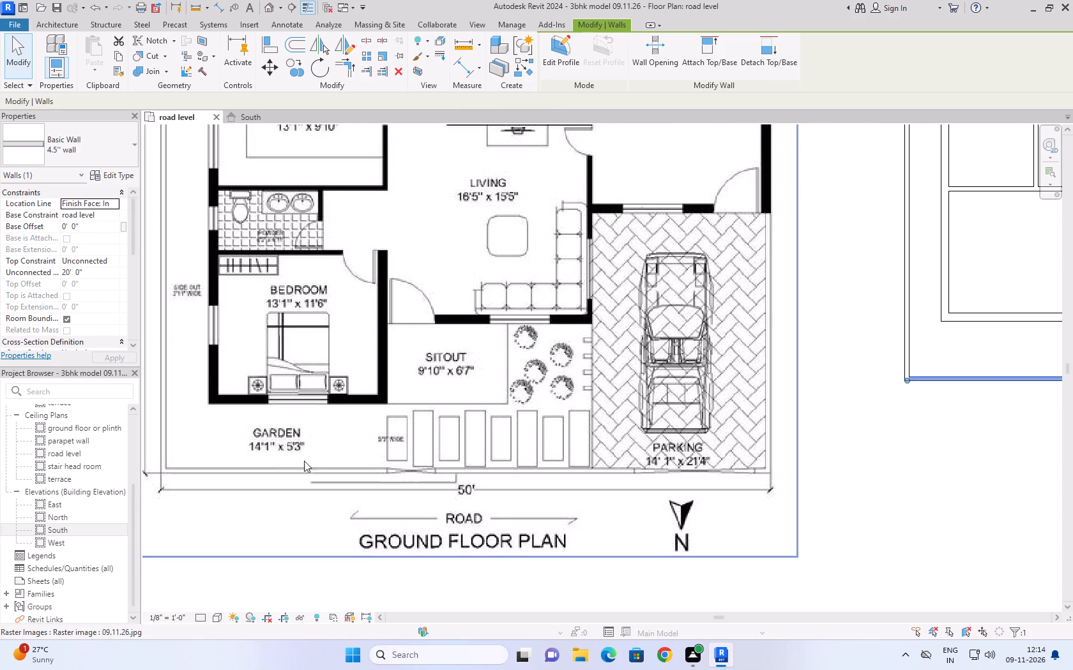
pyautogui.scroll(-3, 358, 438)
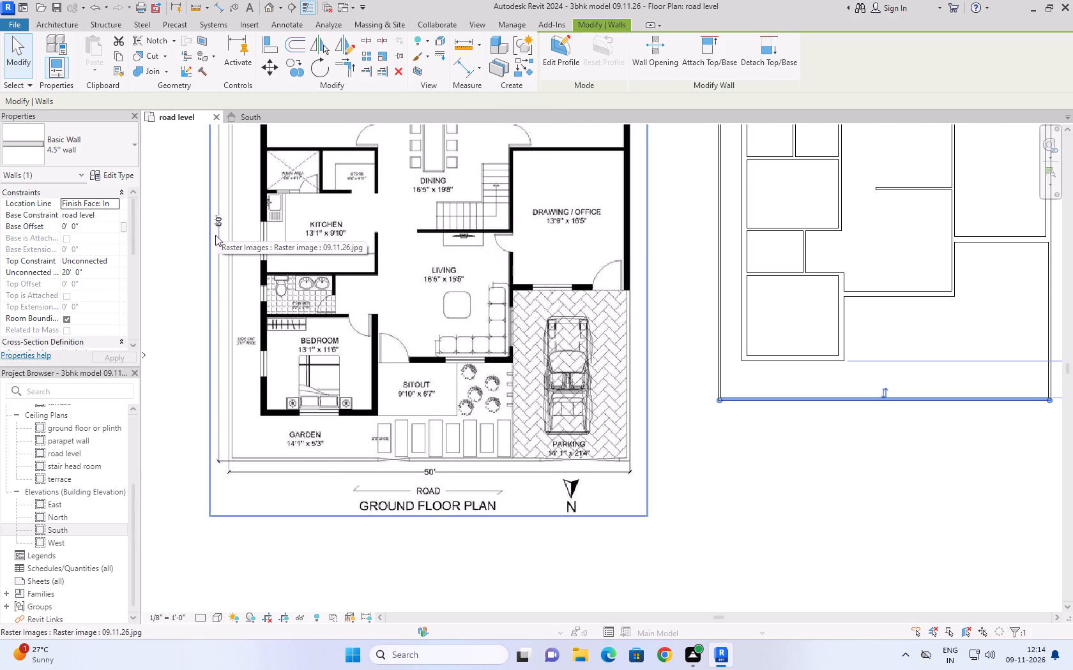
pyautogui.press('Escape')
pyautogui.scroll(-4, 730, 459)
pyautogui.scroll(1, 730, 459)
pyautogui.moveTo(726, 461); pyautogui.dragTo(668, 520, button='middle')
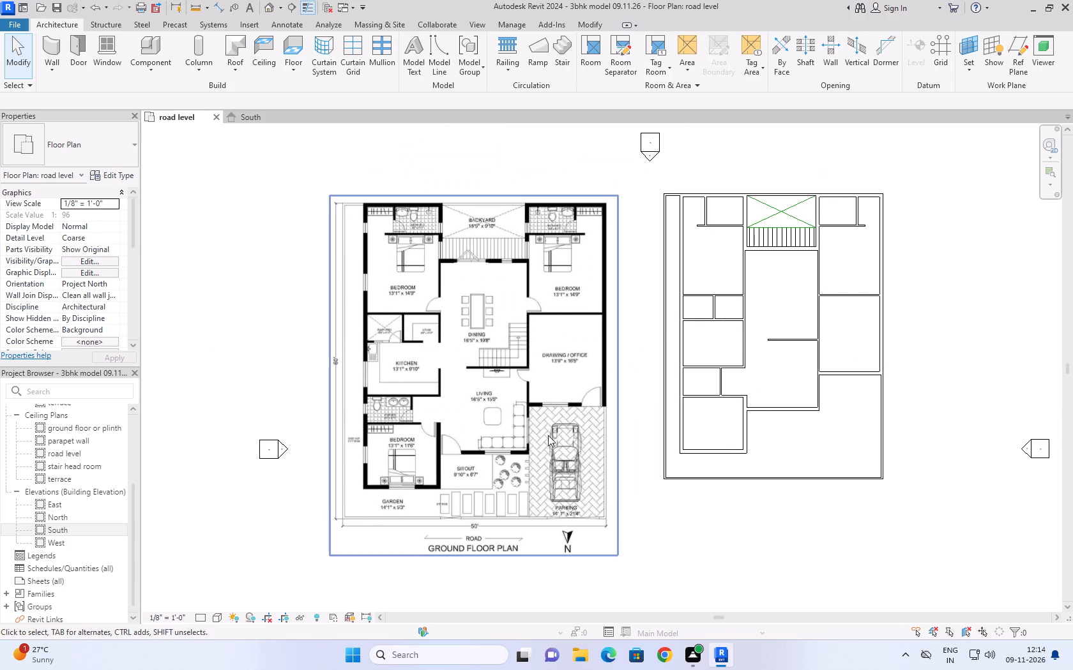
# Dimension the clear depths of the kitchen-side rear bathroom and its bedroom, placing both dimensions outside the side boundary wall.
pyautogui.press('d')
pyautogui.press('i')
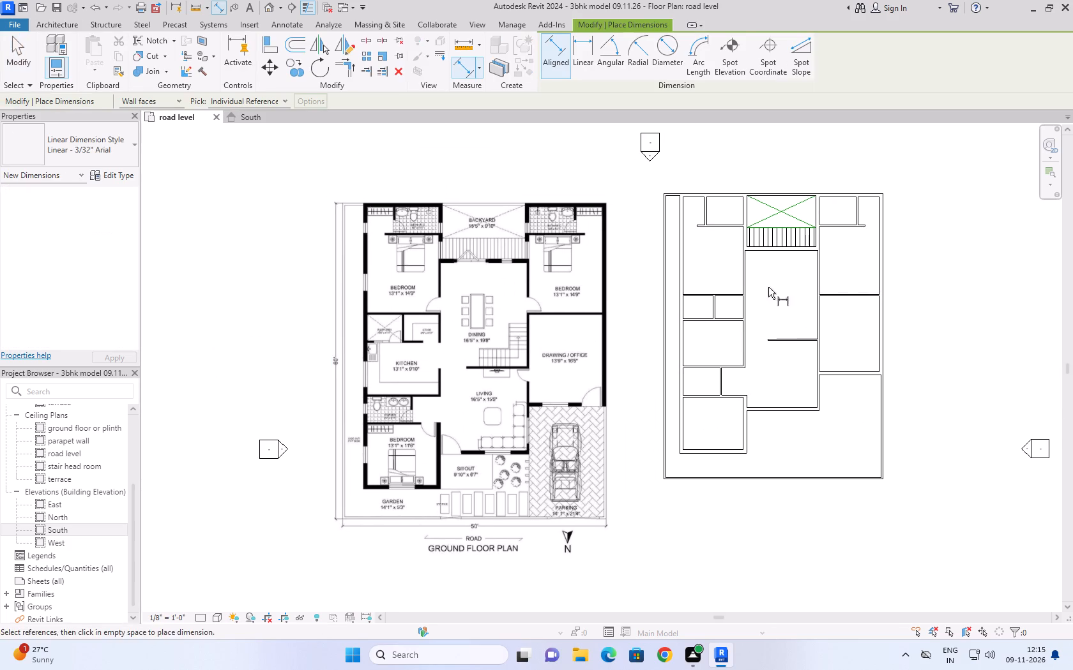
pyautogui.scroll(3, 698, 204)
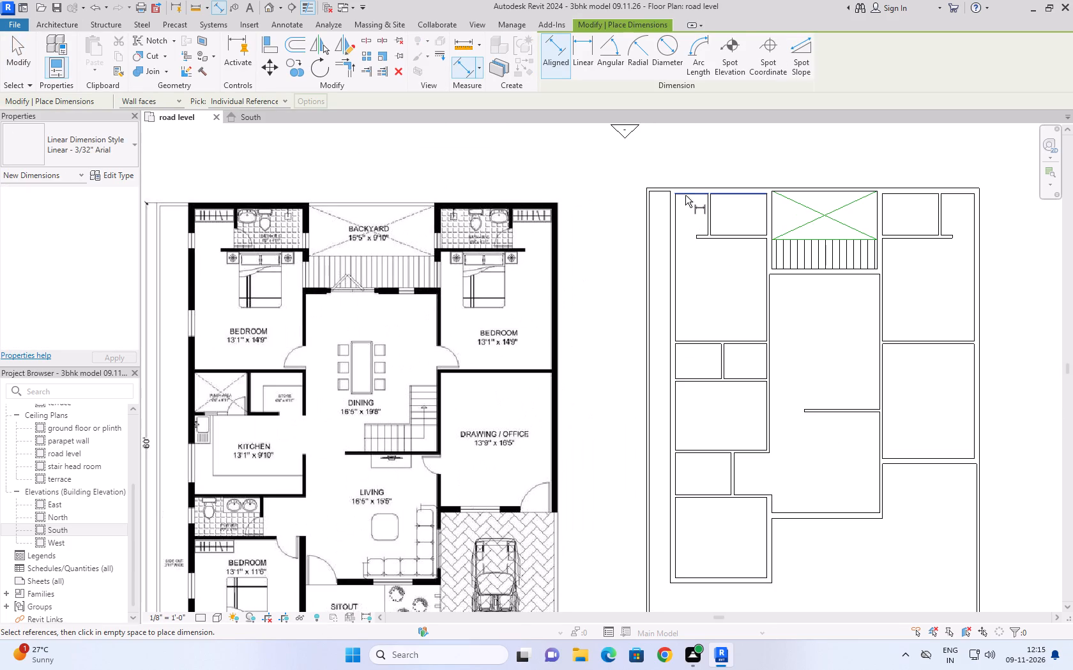
pyautogui.click(729, 195)
pyautogui.click(734, 235)
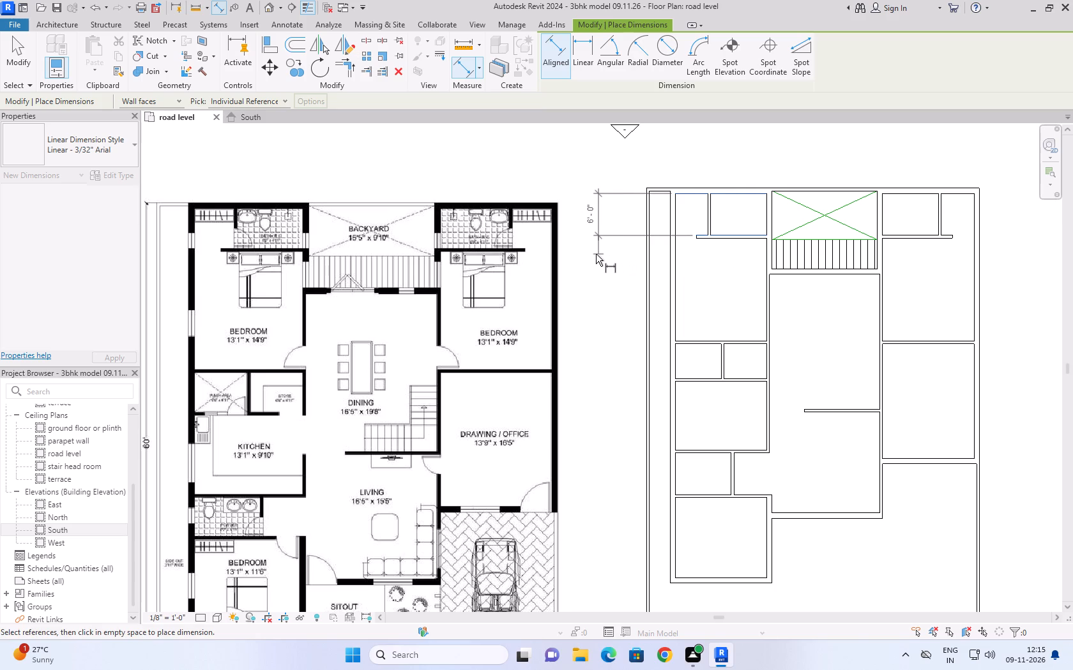
pyautogui.click(596, 254)
pyautogui.click(713, 240)
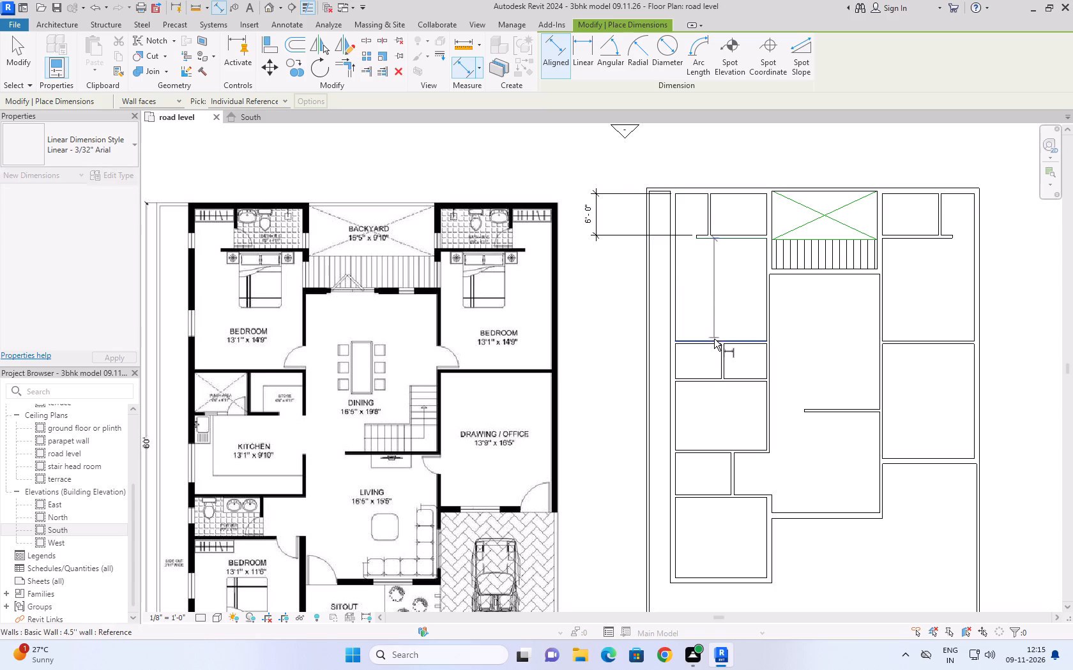
pyautogui.click(714, 339)
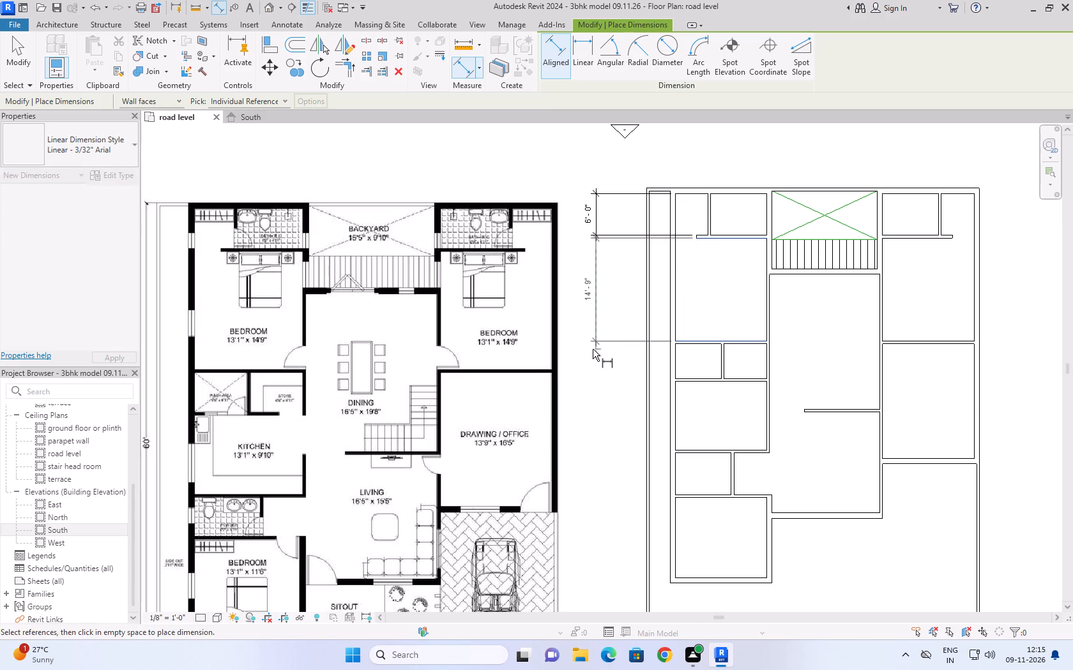
pyautogui.click(586, 348)
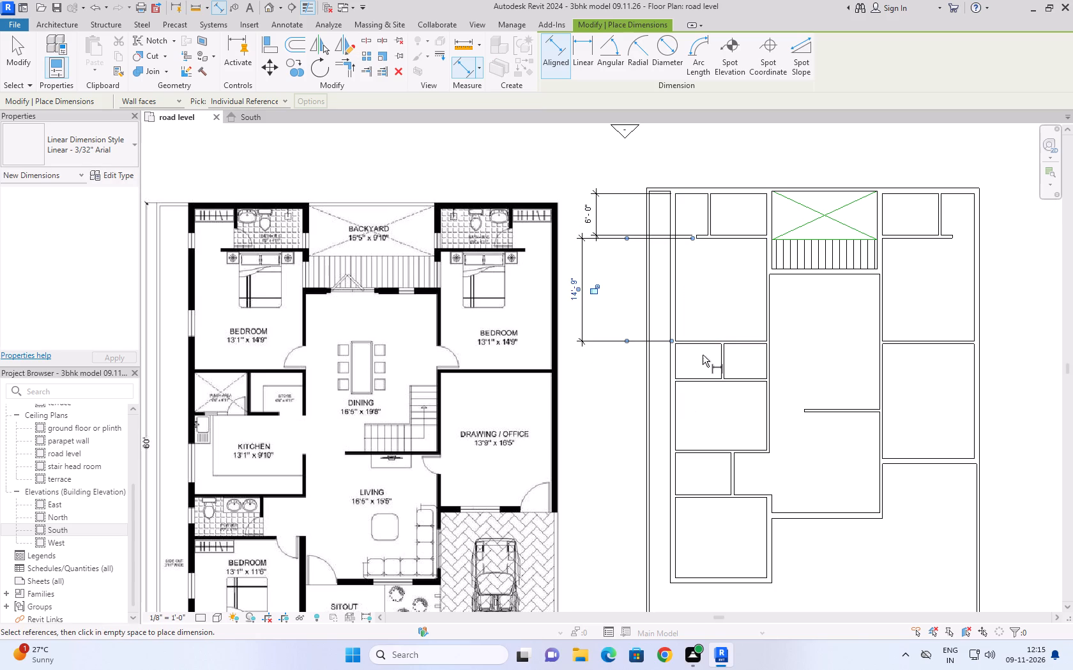
# Dimension the clear depths of the wash/store rooms and the kitchen, placing both dimensions outside the side boundary wall.
pyautogui.click(701, 345)
pyautogui.click(699, 376)
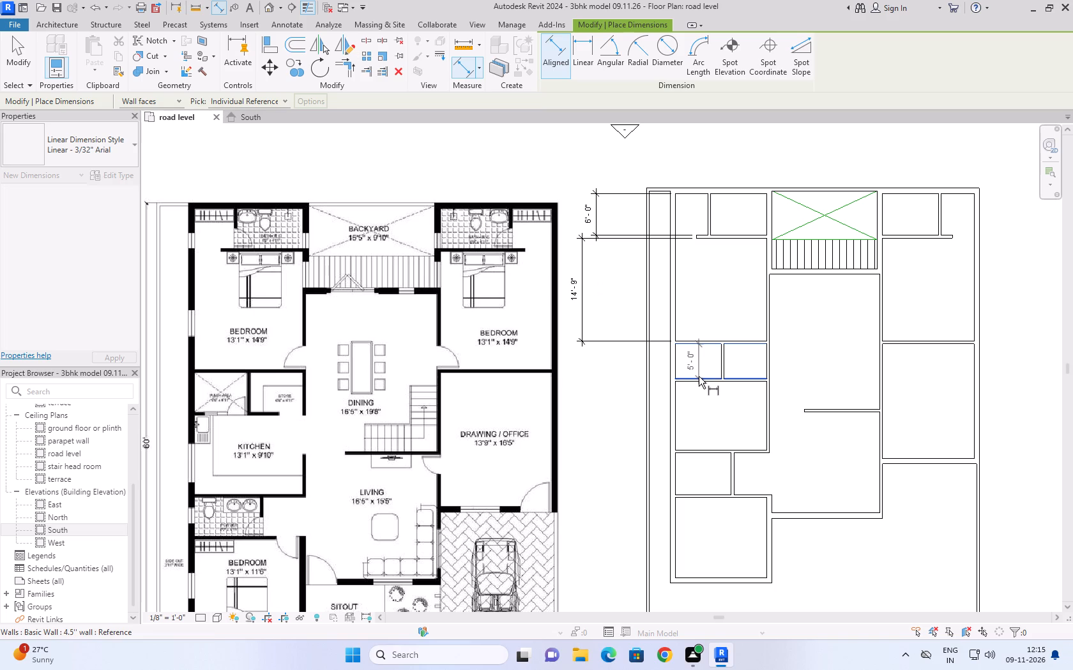
pyautogui.click(614, 382)
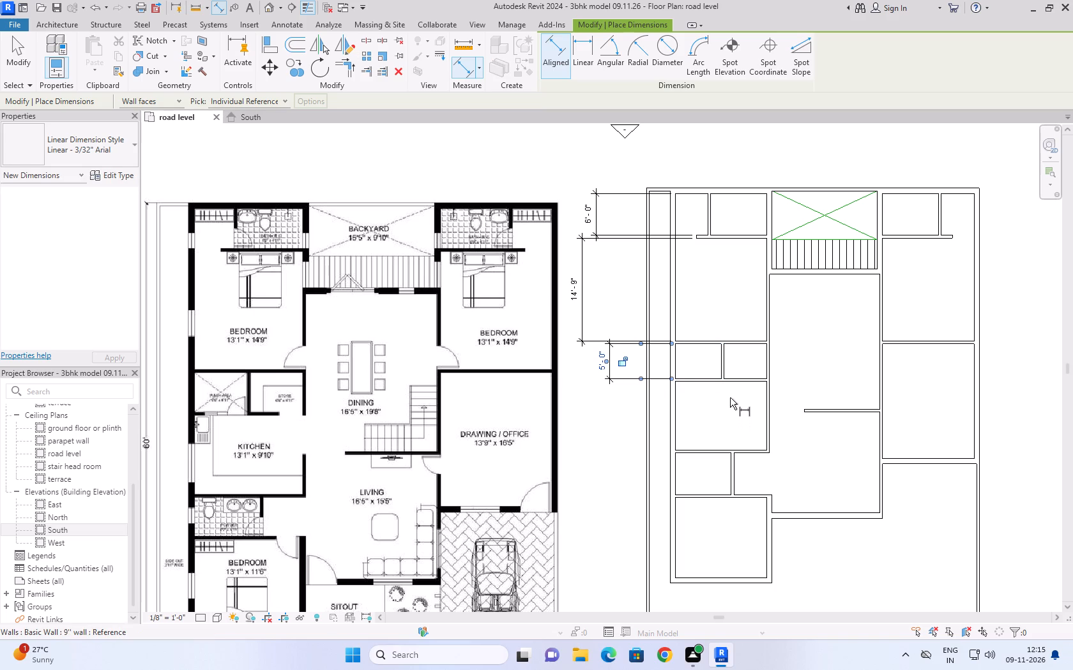
pyautogui.click(699, 383)
pyautogui.click(698, 449)
pyautogui.click(633, 456)
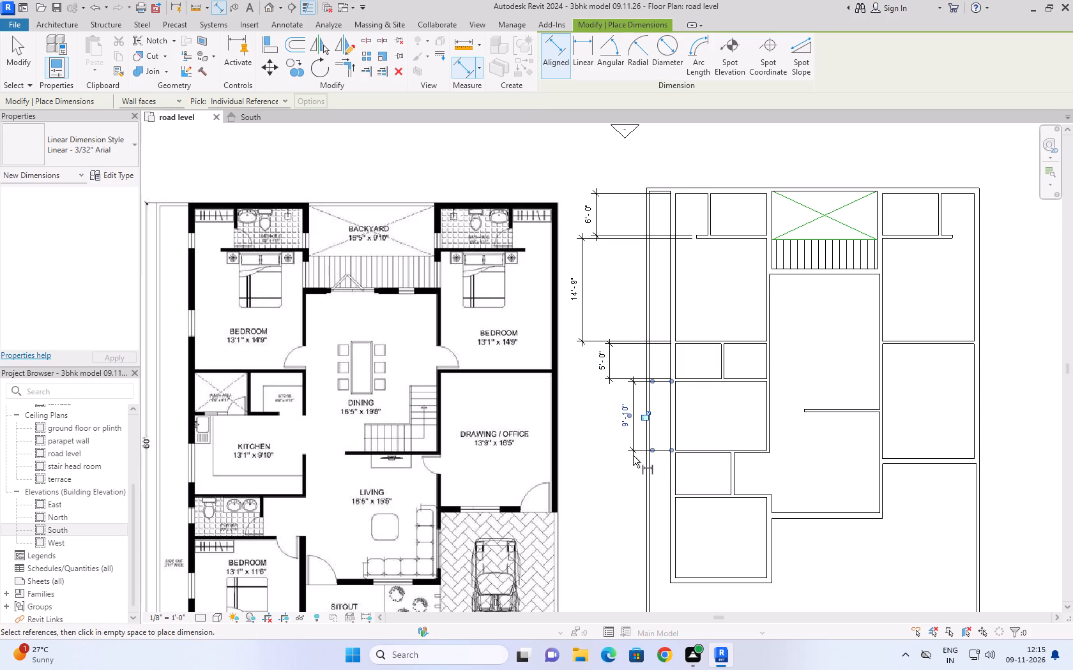
# Dimension the clear depths of the powder room and the front bedroom, placing both dimensions outside the side boundary wall.
pyautogui.scroll(-2, 713, 396)
pyautogui.scroll(5, 399, 475)
pyautogui.scroll(-4, 461, 404)
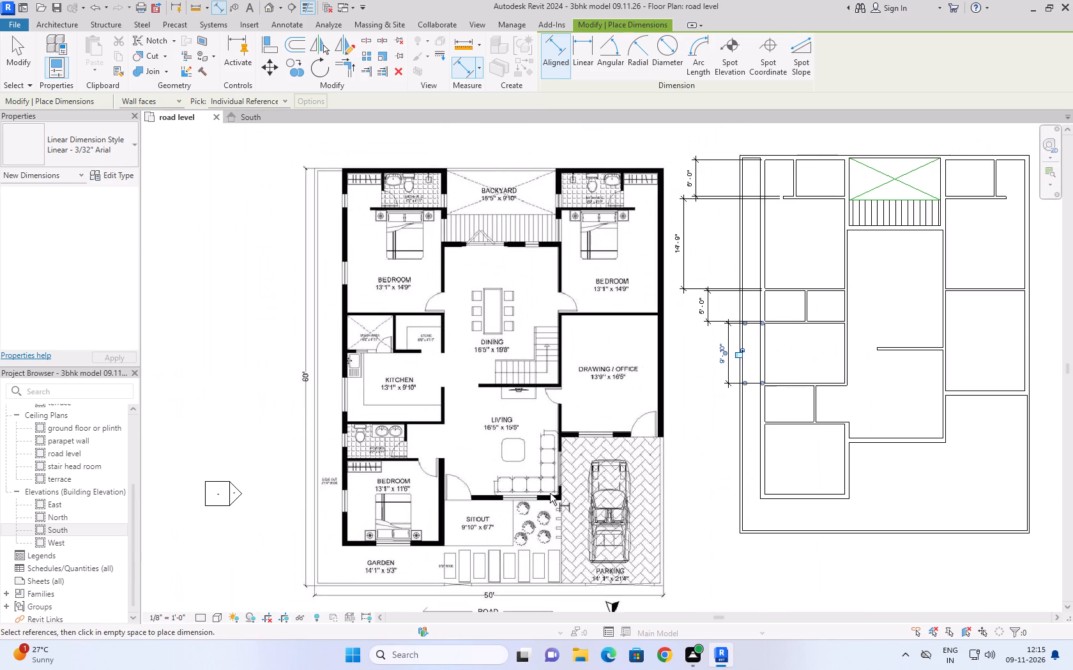
pyautogui.scroll(3, 696, 491)
pyautogui.click(838, 334)
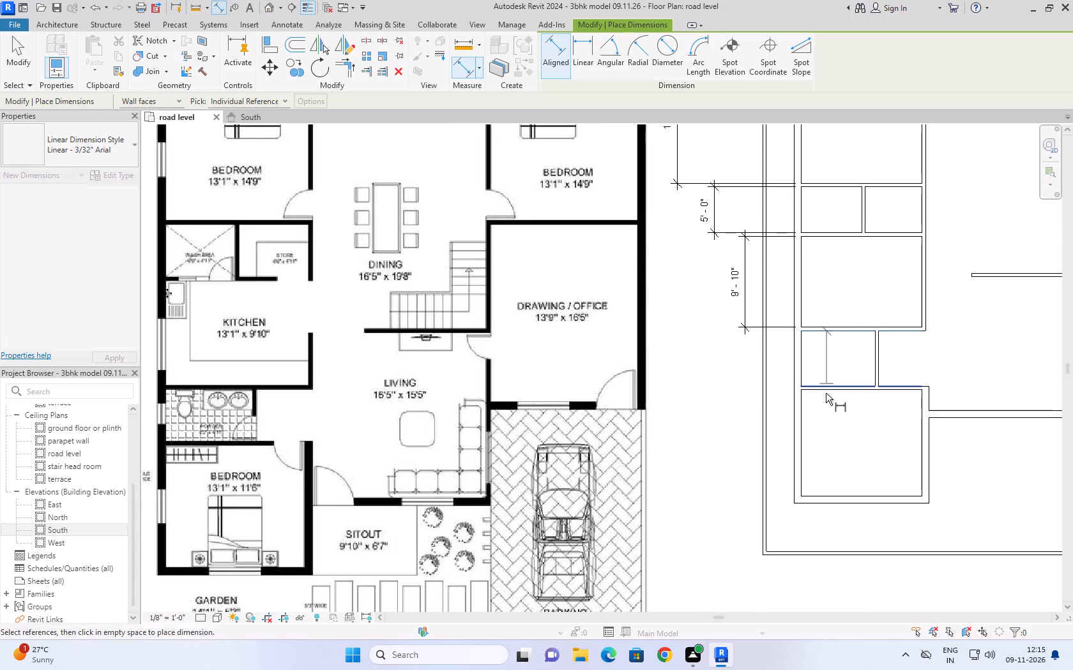
pyautogui.click(826, 386)
pyautogui.click(723, 394)
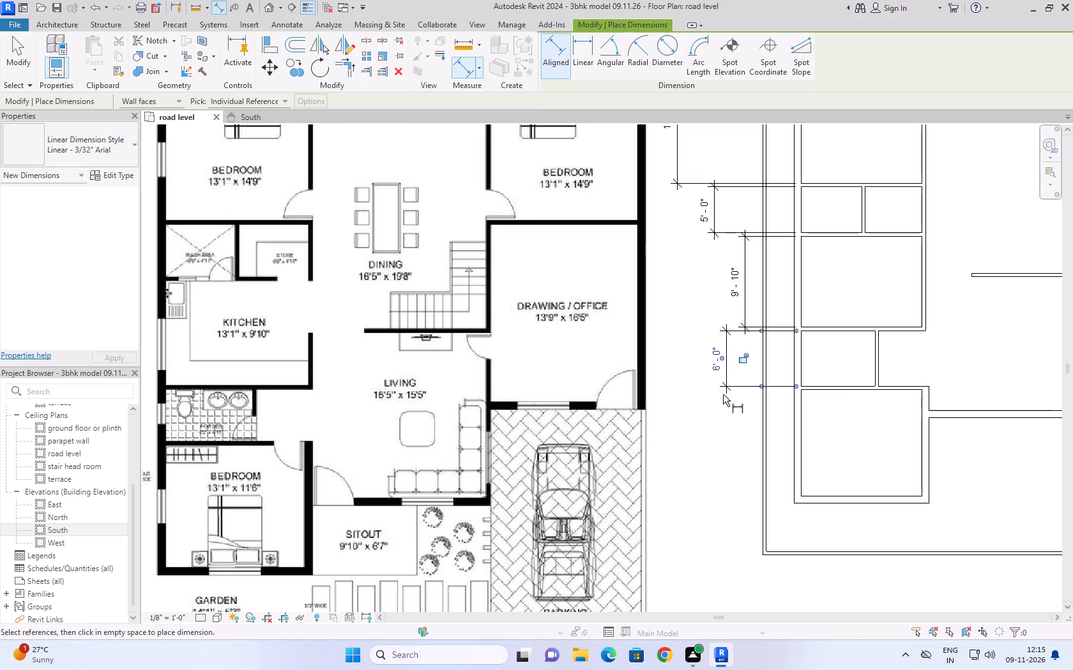
pyautogui.click(844, 392)
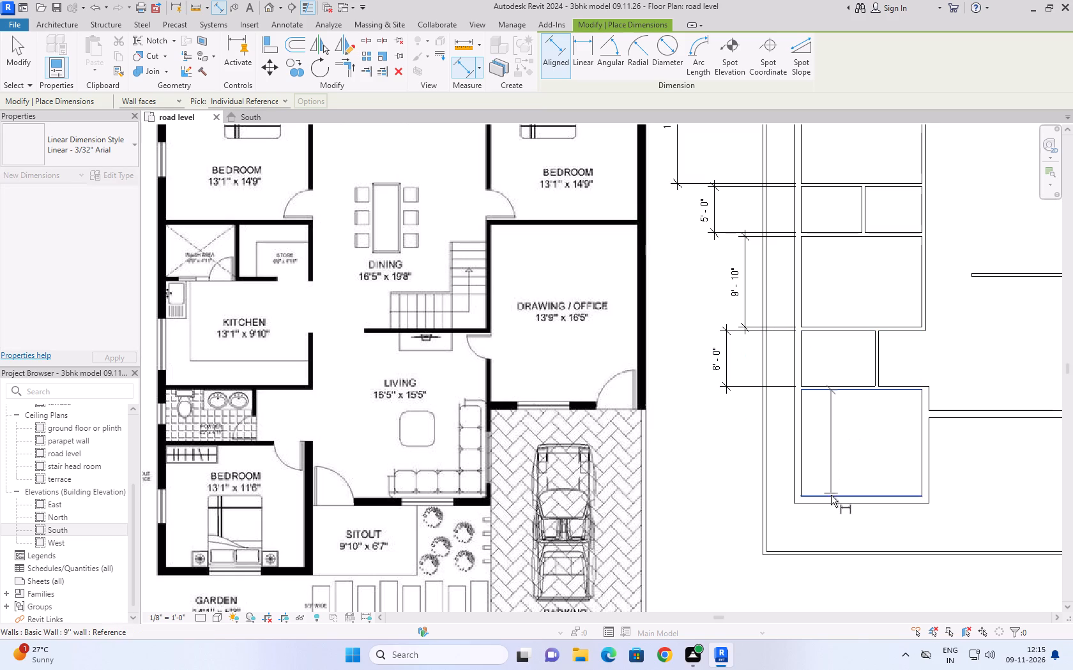
pyautogui.click(832, 496)
pyautogui.click(717, 474)
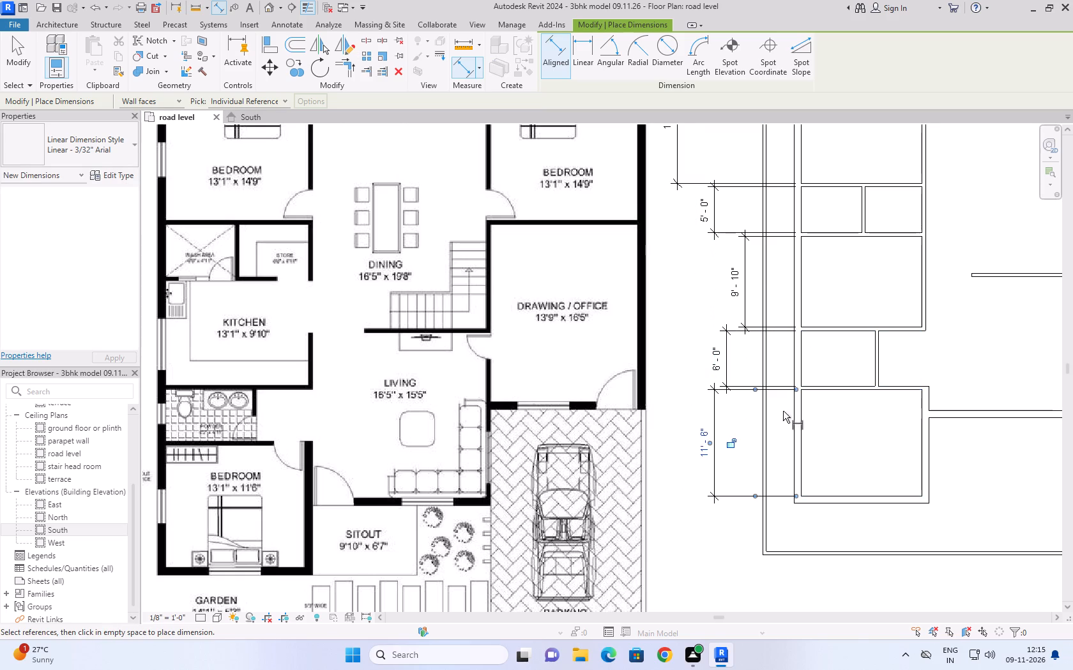
# Dimension the garden depth from the front bedroom's outer wall face to the front boundary wall's inner face, placed outside the side boundary wall.
pyautogui.scroll(-3, 788, 407)
pyautogui.scroll(5, 832, 507)
pyautogui.click(805, 431)
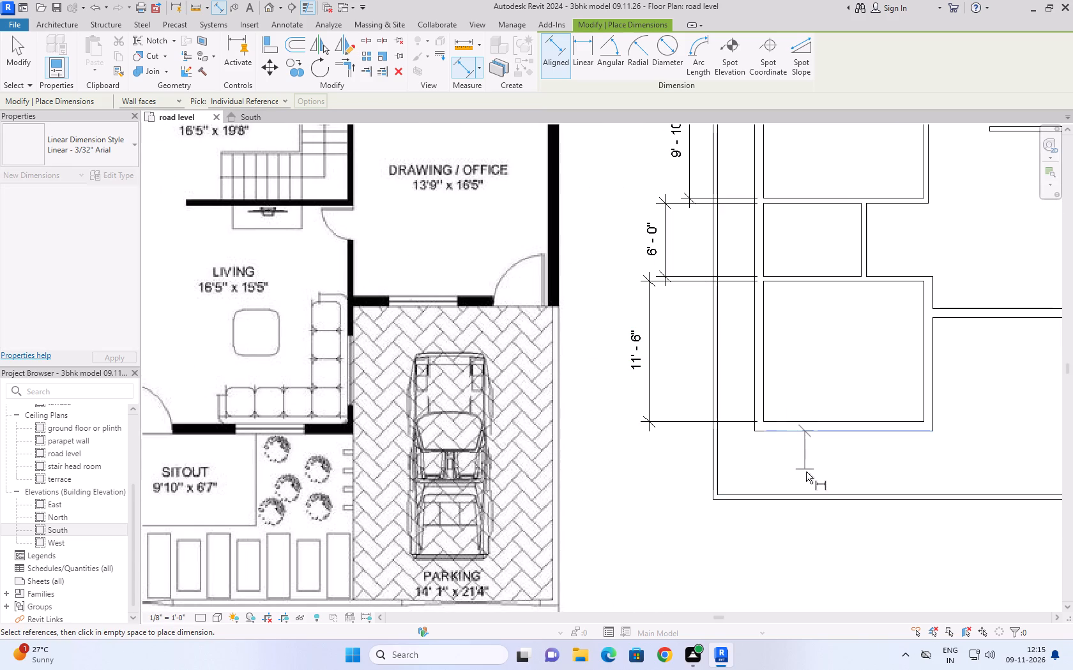
pyautogui.click(809, 493)
pyautogui.click(666, 480)
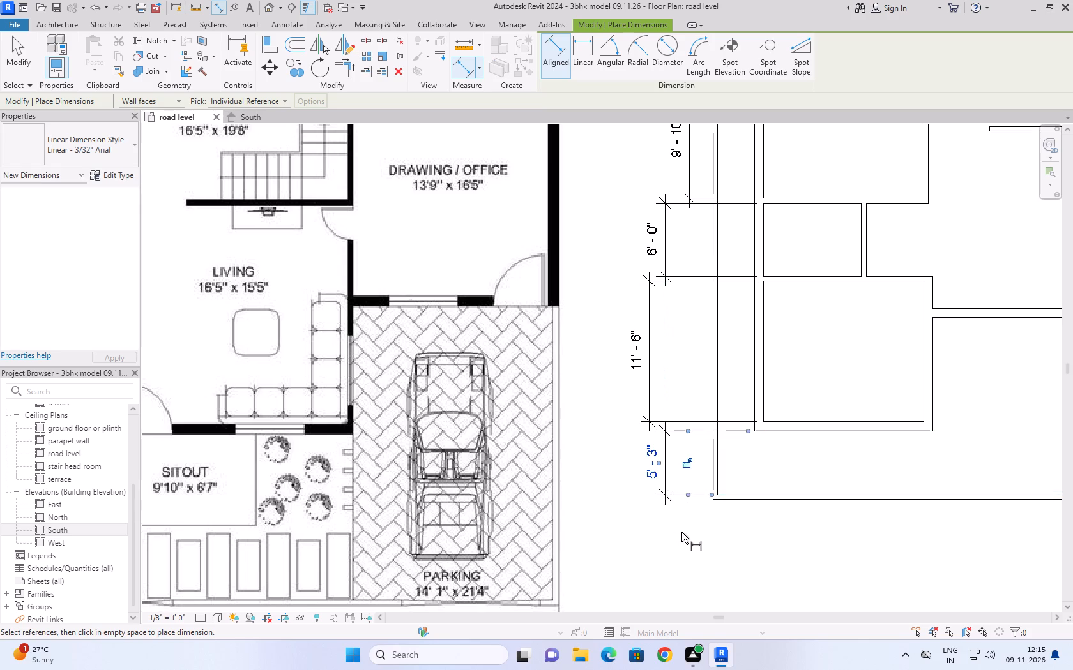
# Compare the kitchen-side chain of depth dimensions with the room, garden and overall plot depths on the reference plan.
pyautogui.scroll(-5, 683, 532)
pyautogui.scroll(-1, 761, 443)
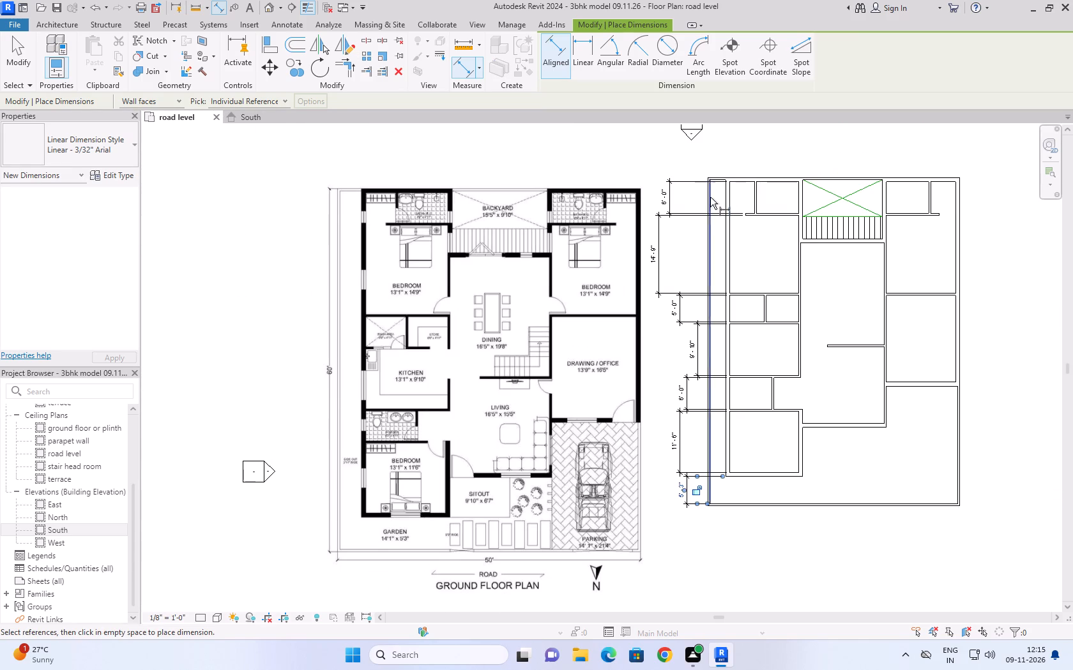
pyautogui.scroll(3, 687, 196)
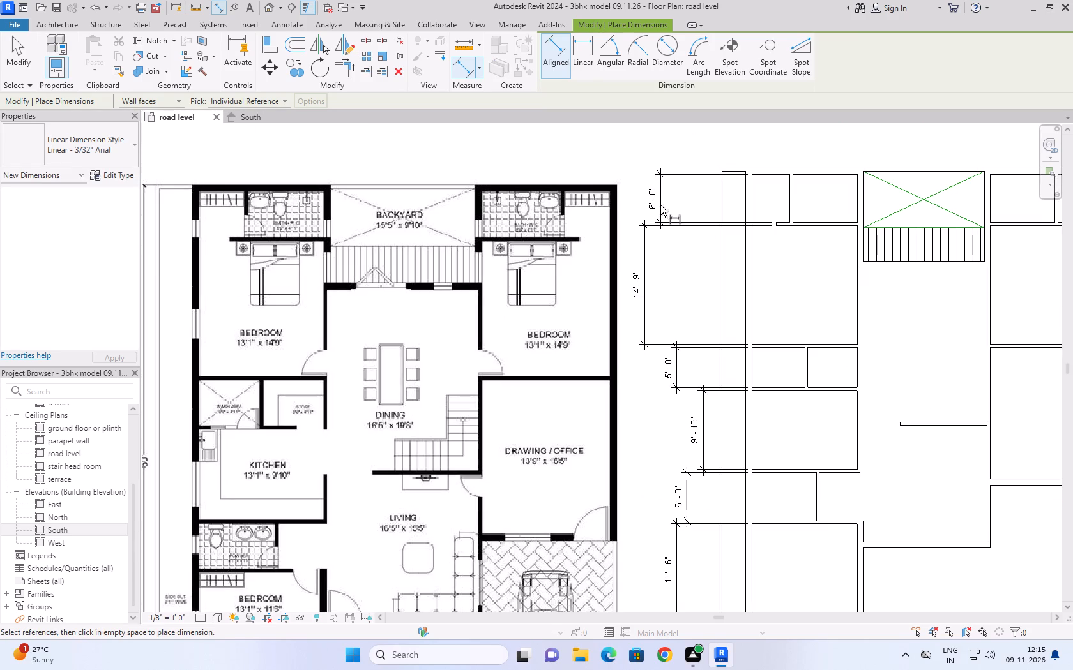
pyautogui.scroll(-2, 711, 278)
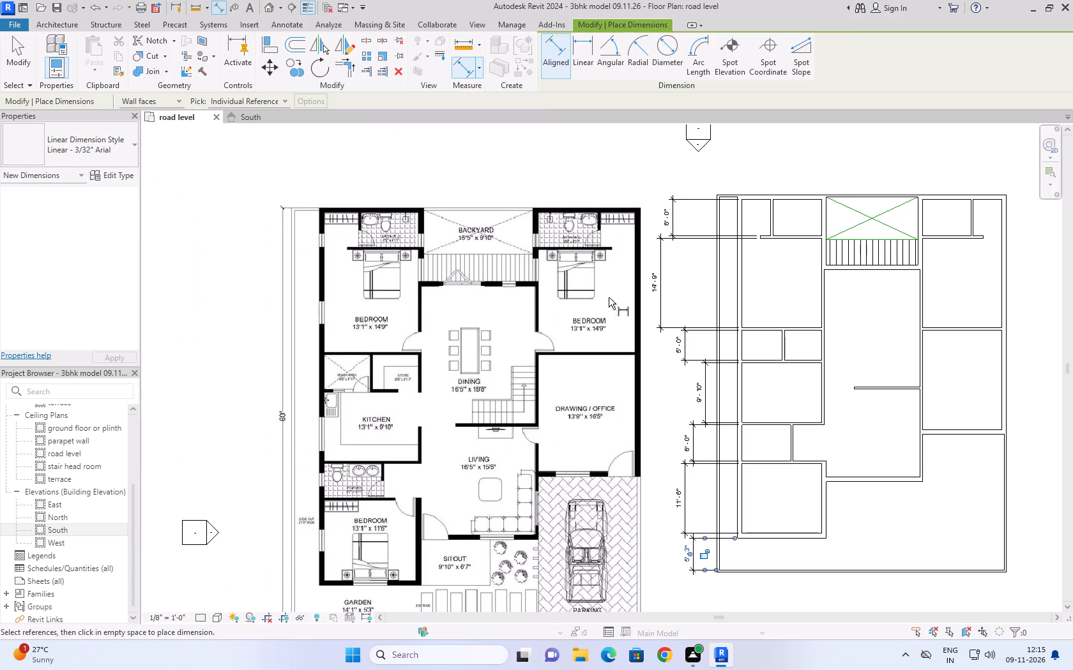
pyautogui.scroll(2, 751, 345)
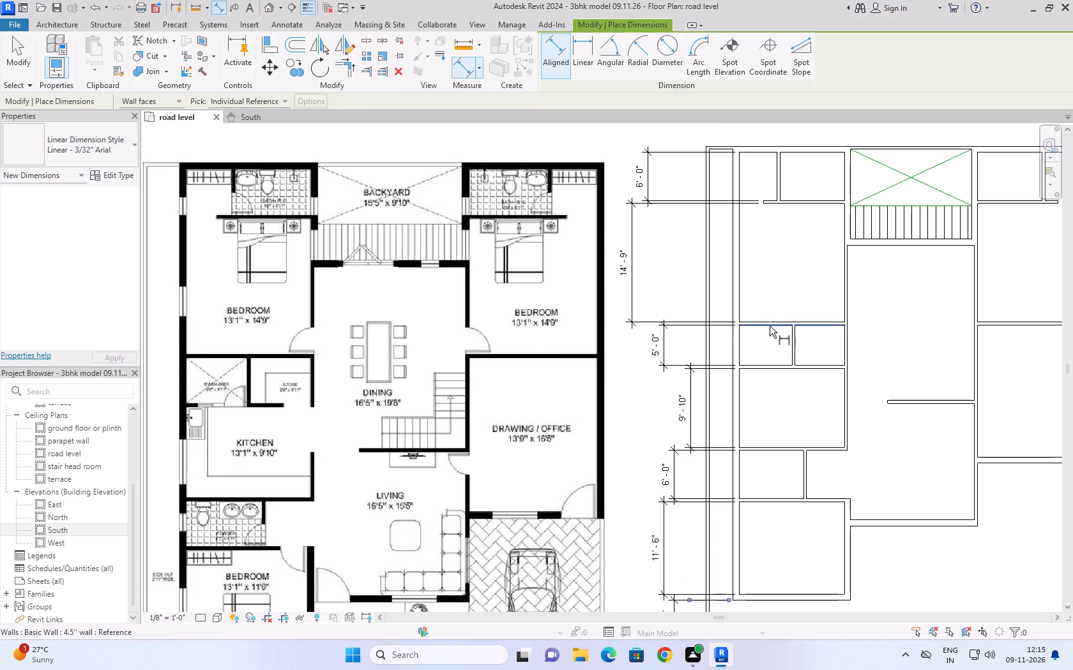
pyautogui.scroll(-1, 749, 297)
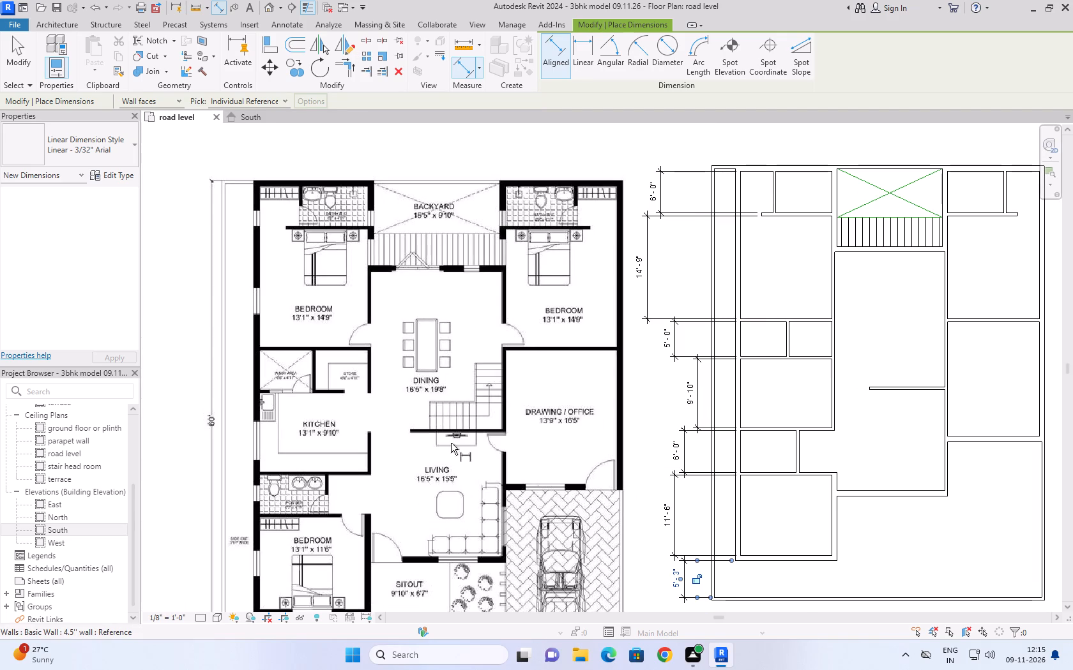
pyautogui.scroll(-2, 520, 348)
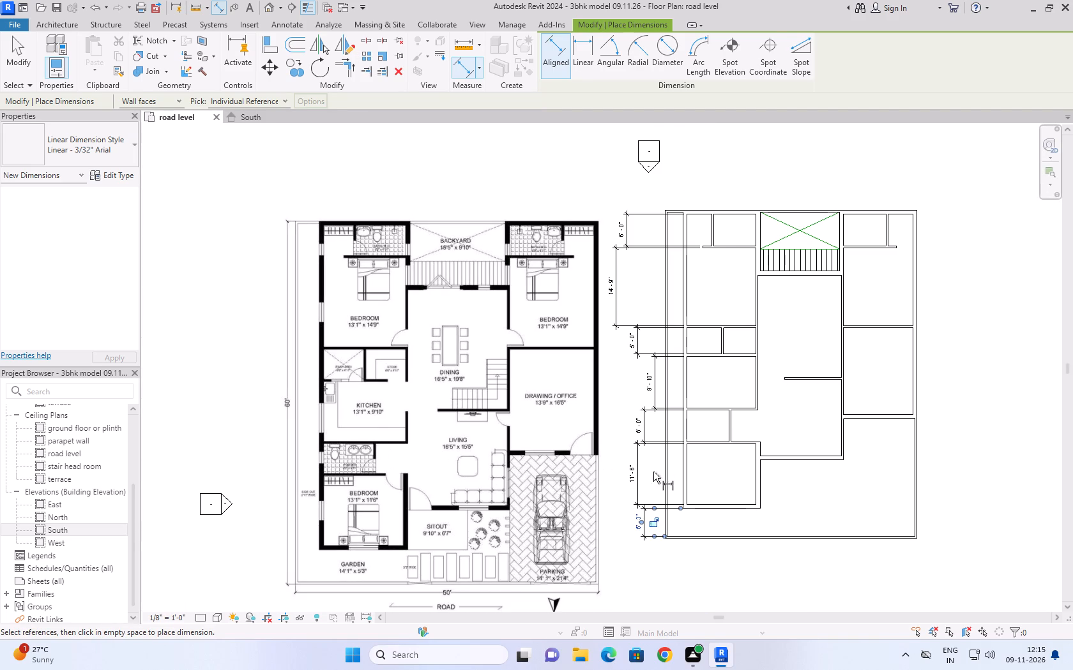
pyautogui.scroll(1, 635, 498)
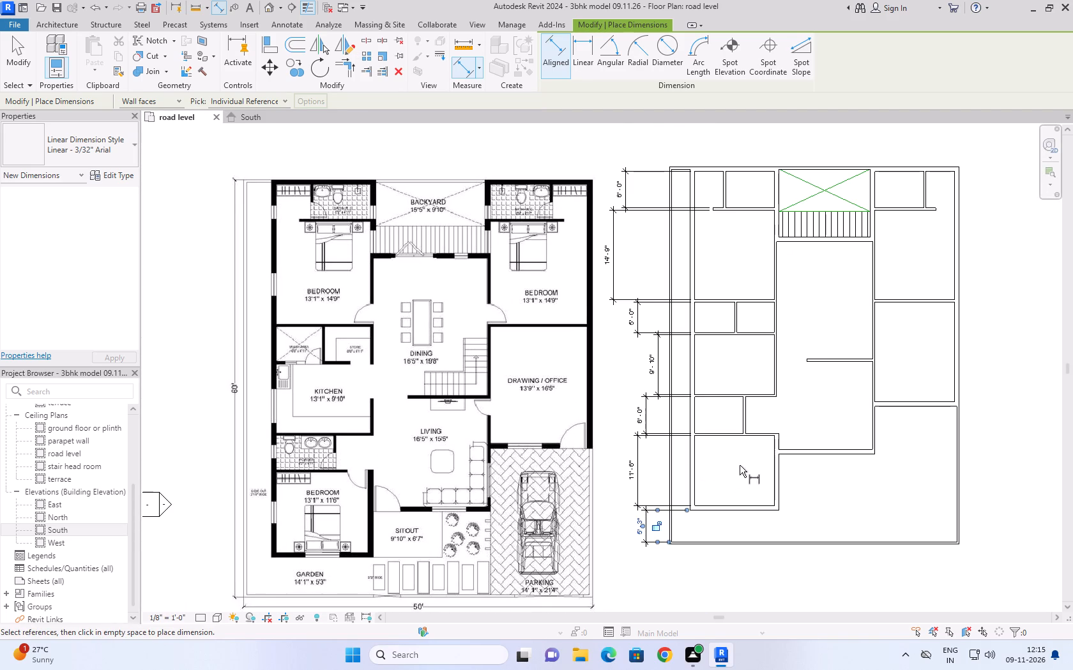
pyautogui.scroll(4, 642, 537)
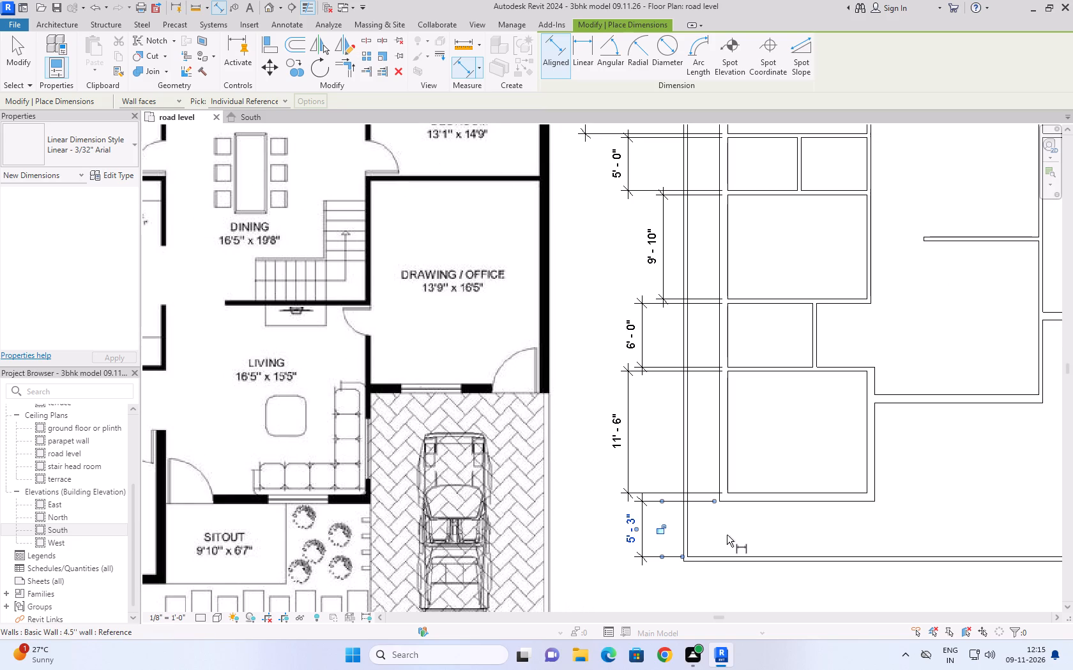
pyautogui.scroll(-5, 756, 497)
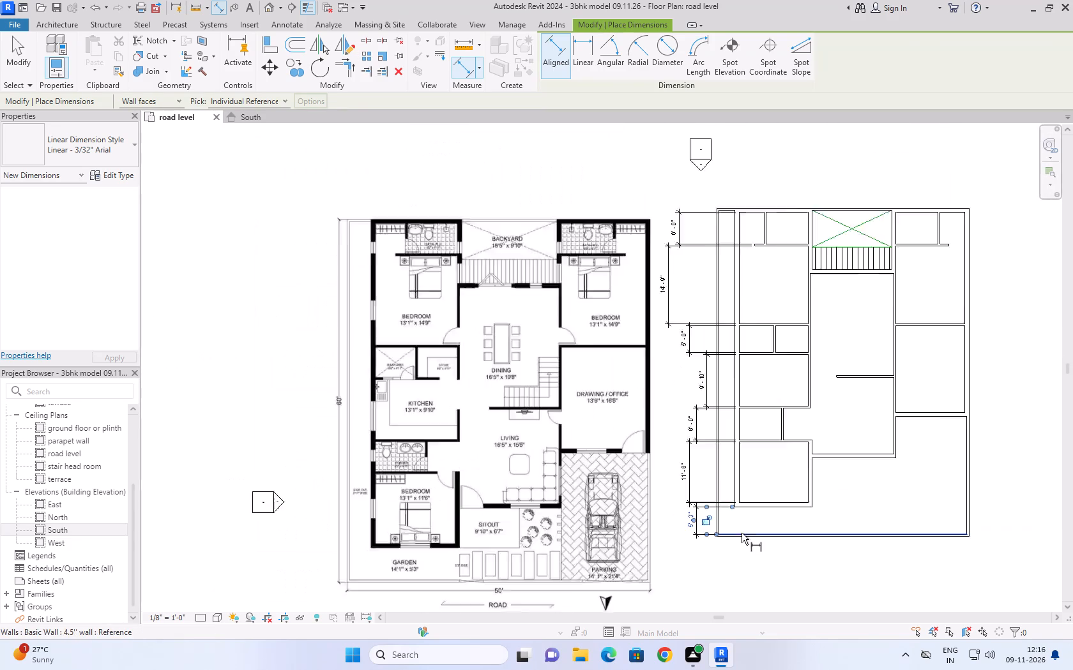
pyautogui.scroll(-1, 742, 533)
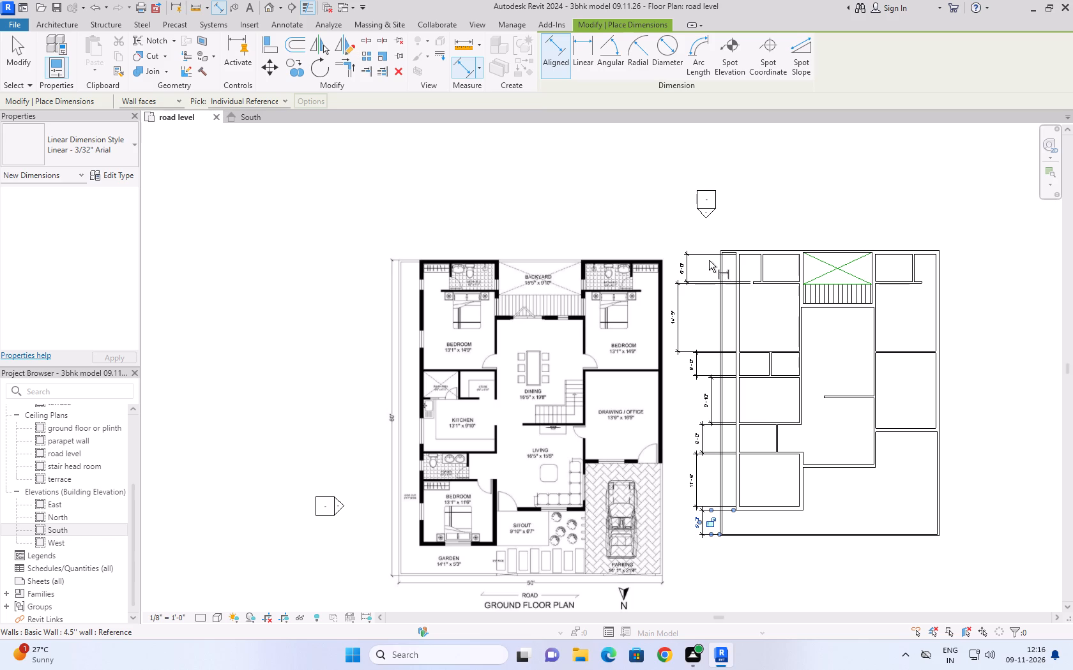
# Dimension the overall plot depth between the outer faces of the rear and front boundary walls, placed outside the drawing/office side.
pyautogui.scroll(7, 713, 255)
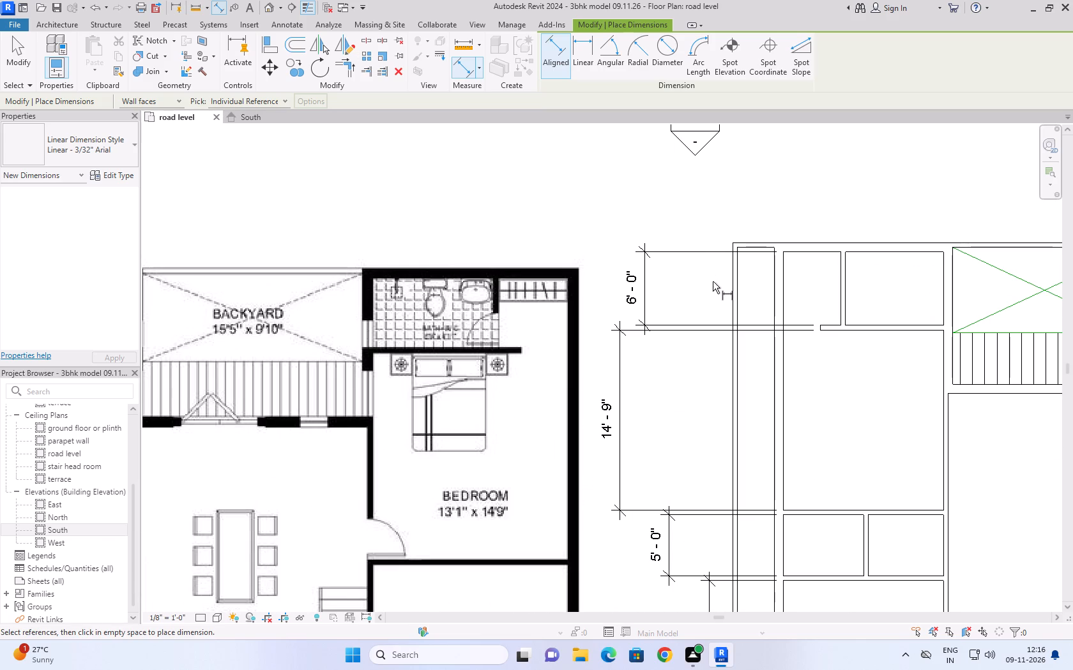
pyautogui.click(846, 244)
pyautogui.scroll(-4, 843, 364)
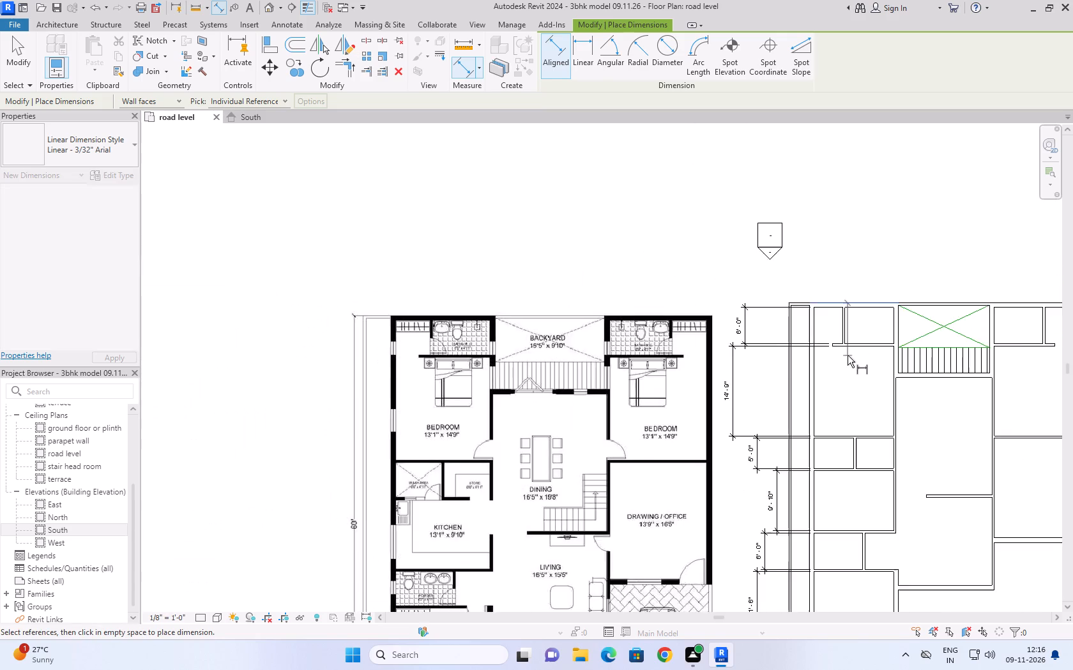
pyautogui.scroll(-7, 848, 355)
pyautogui.scroll(11, 841, 501)
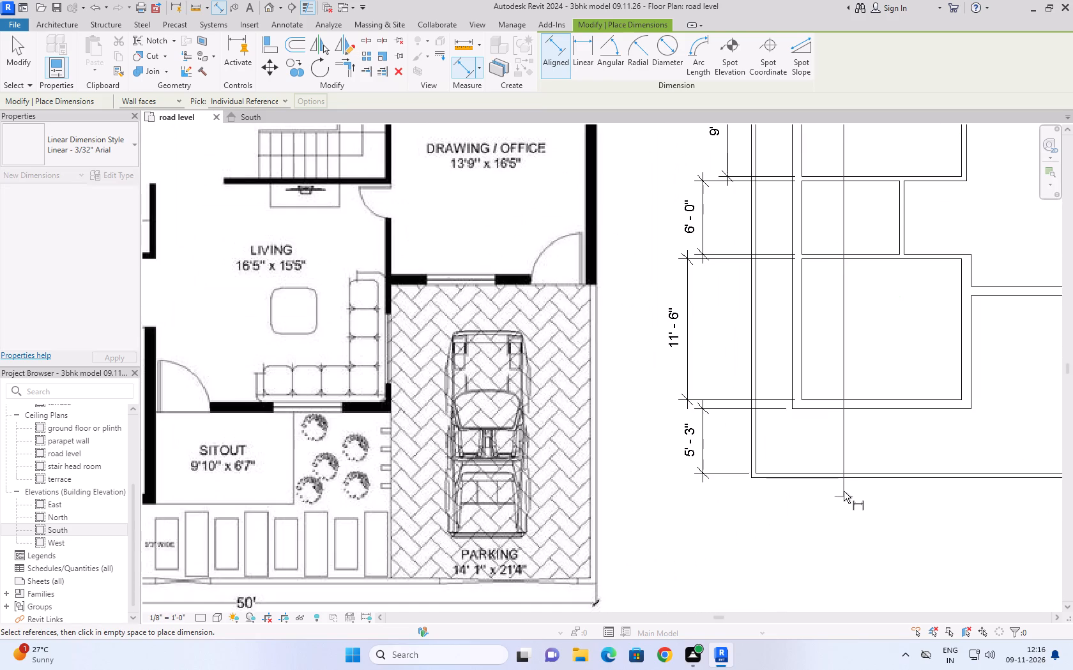
pyautogui.click(844, 479)
pyautogui.scroll(-8, 820, 514)
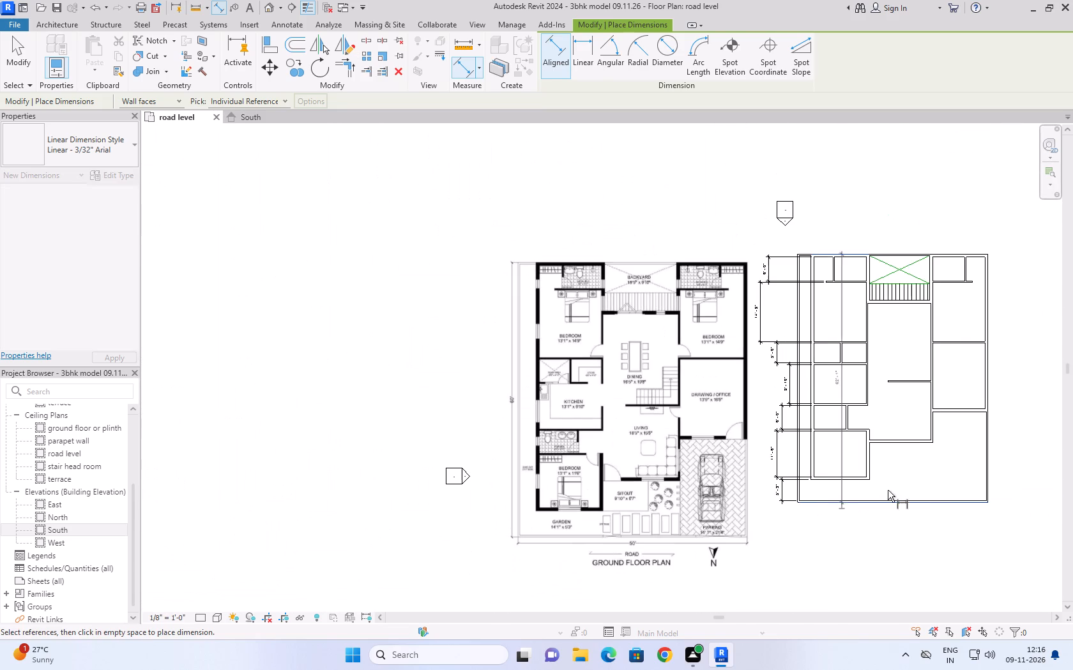
pyautogui.click(1019, 451)
pyautogui.scroll(2, 1042, 375)
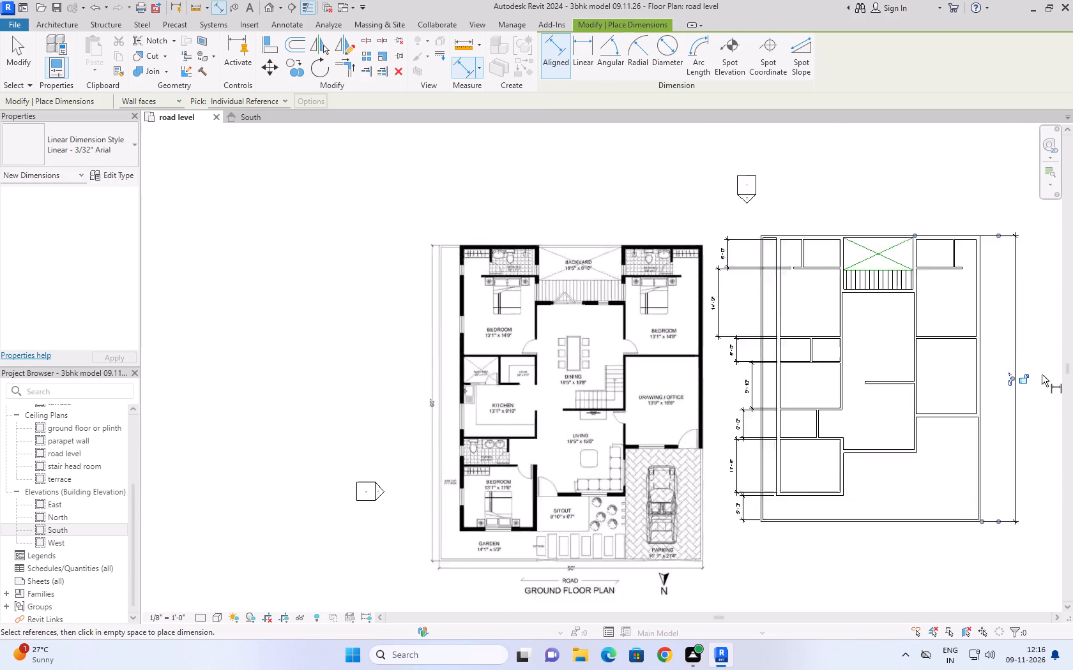
pyautogui.scroll(7, 1042, 375)
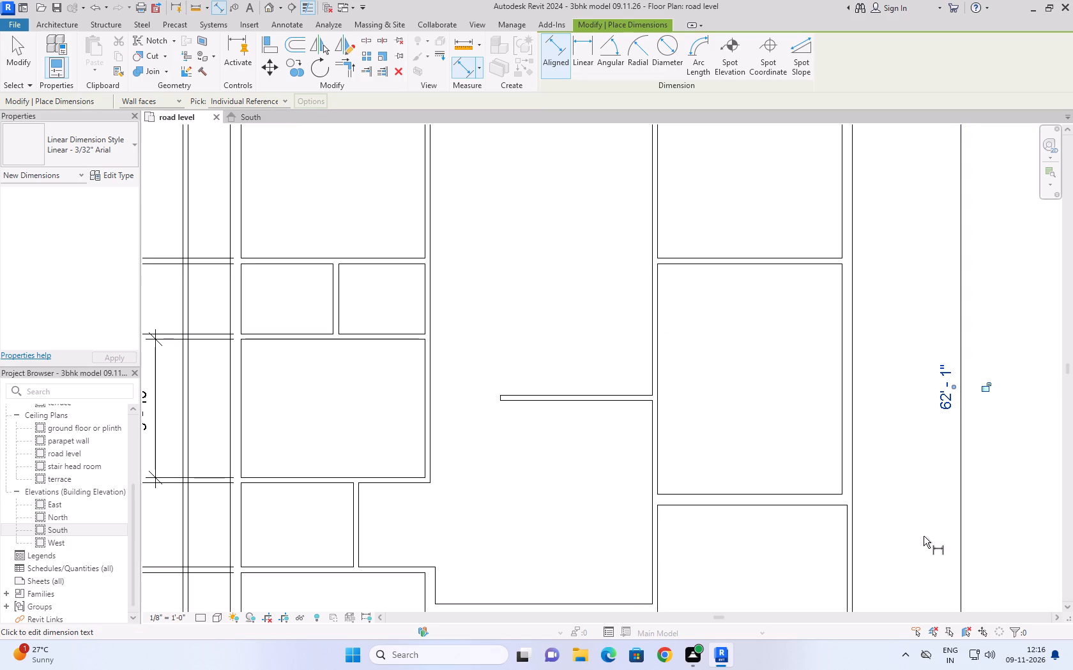
pyautogui.scroll(-5, 888, 355)
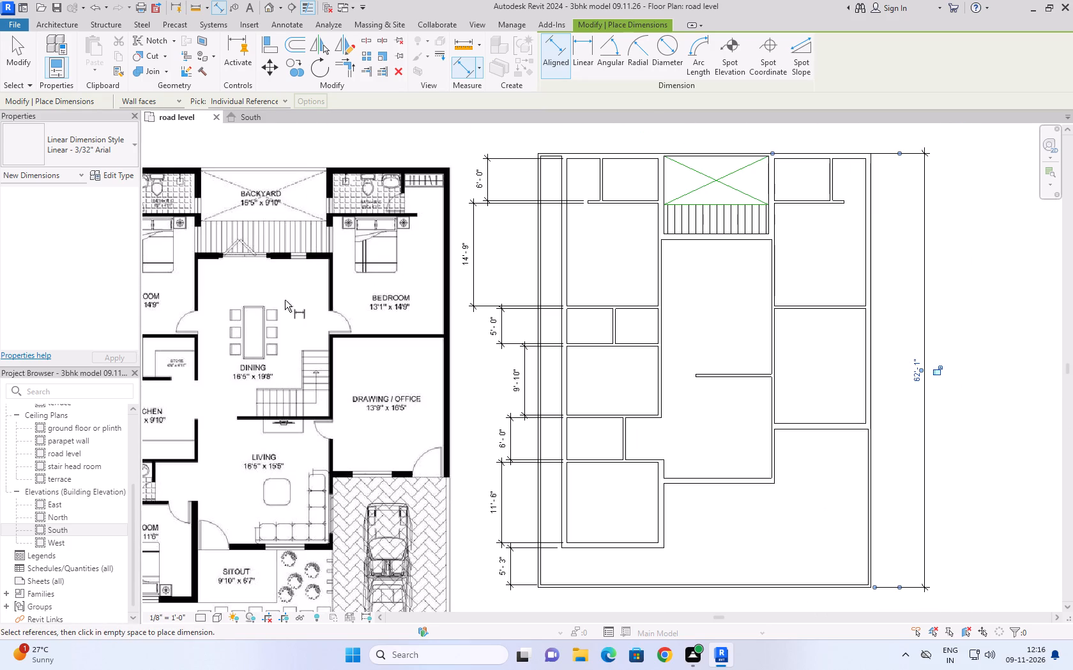
pyautogui.click(14, 47)
# Check the modelled layout and overall plot depth against the reference plan, including the drawing/office and parking side.
pyautogui.scroll(-4, 593, 230)
pyautogui.scroll(1, 648, 481)
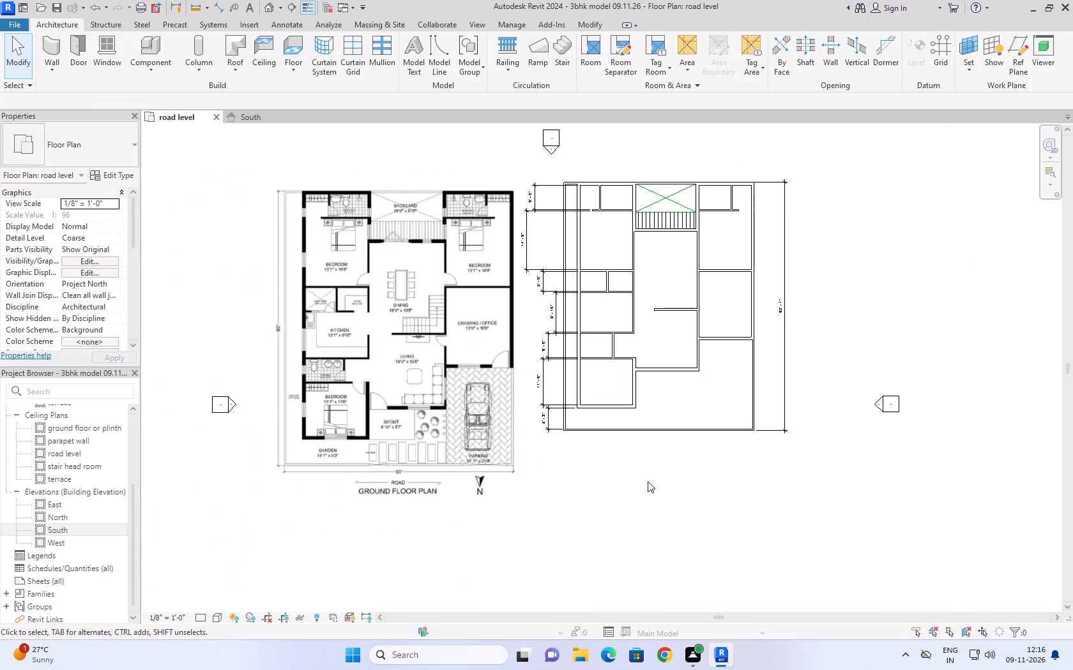
pyautogui.scroll(3, 648, 481)
pyautogui.moveTo(513, 424); pyautogui.dragTo(510, 452, button='middle')
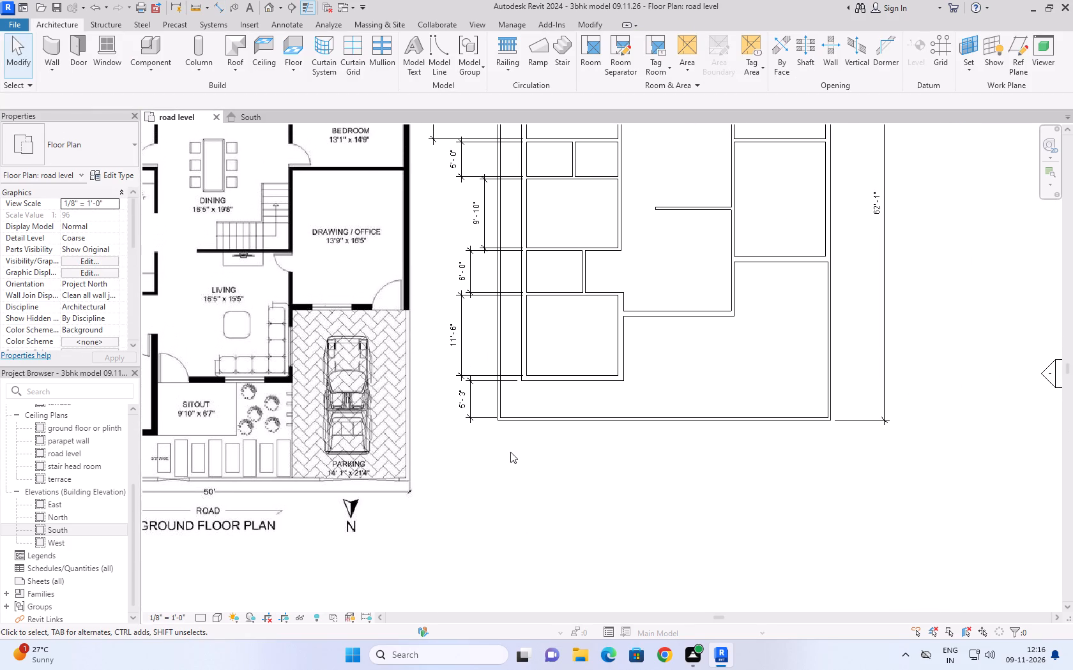
pyautogui.scroll(-5, 533, 445)
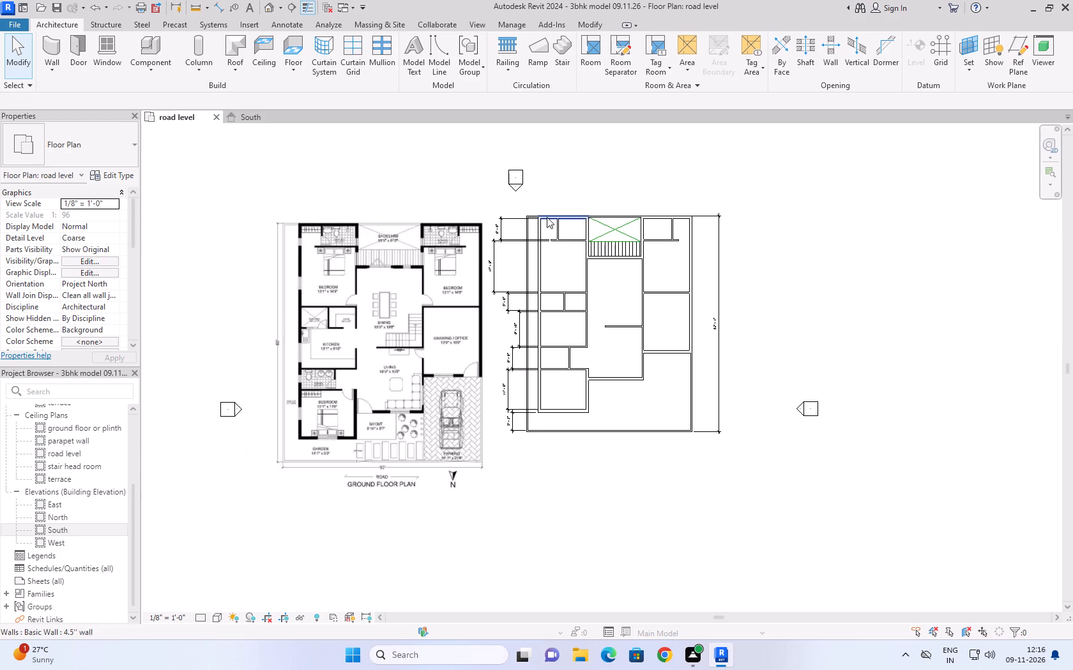
pyautogui.scroll(4, 546, 216)
pyautogui.scroll(-2, 565, 282)
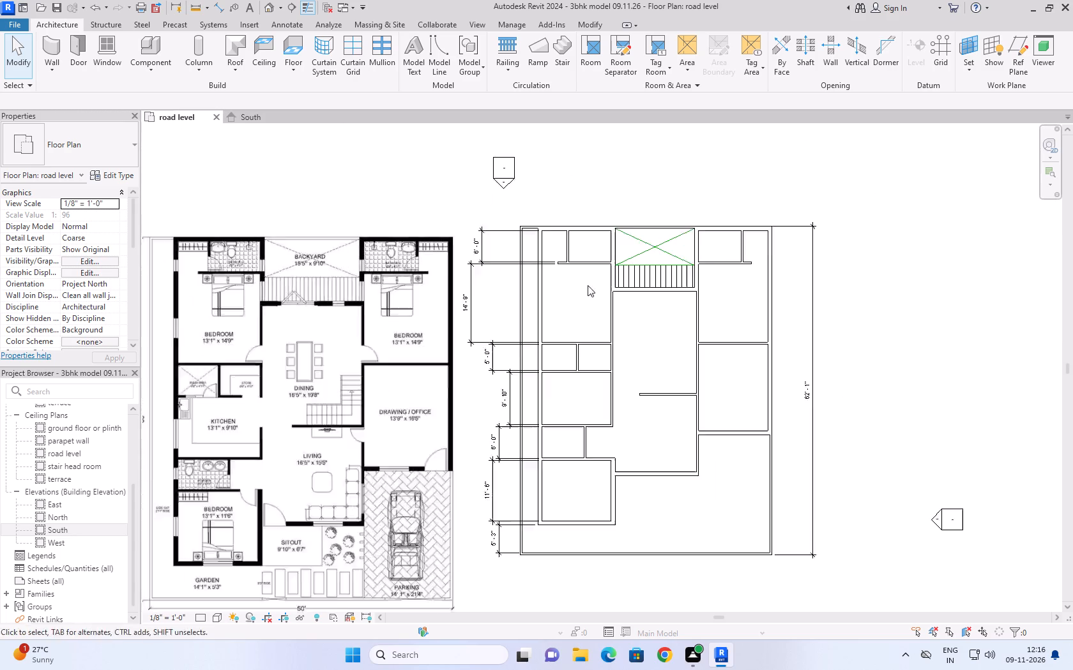
pyautogui.scroll(-2, 588, 285)
pyautogui.scroll(4, 665, 380)
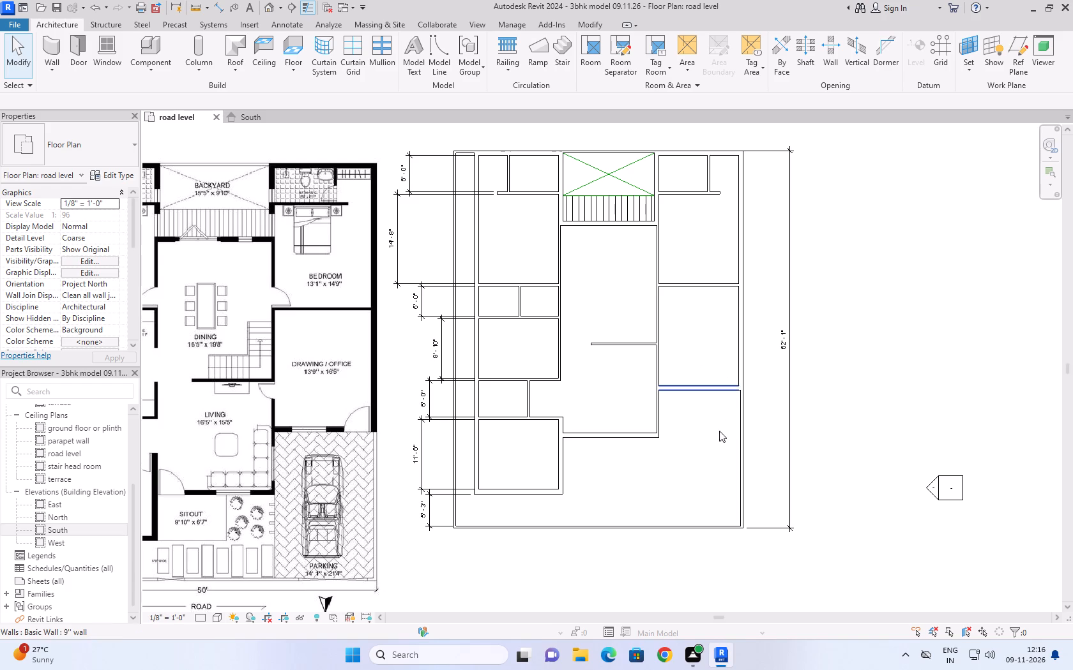
# Add one continuous dimension string through the drawing/office, bedroom and rear bathroom depths, including the walls between, placed outside that side's wall.
pyautogui.scroll(4, 710, 384)
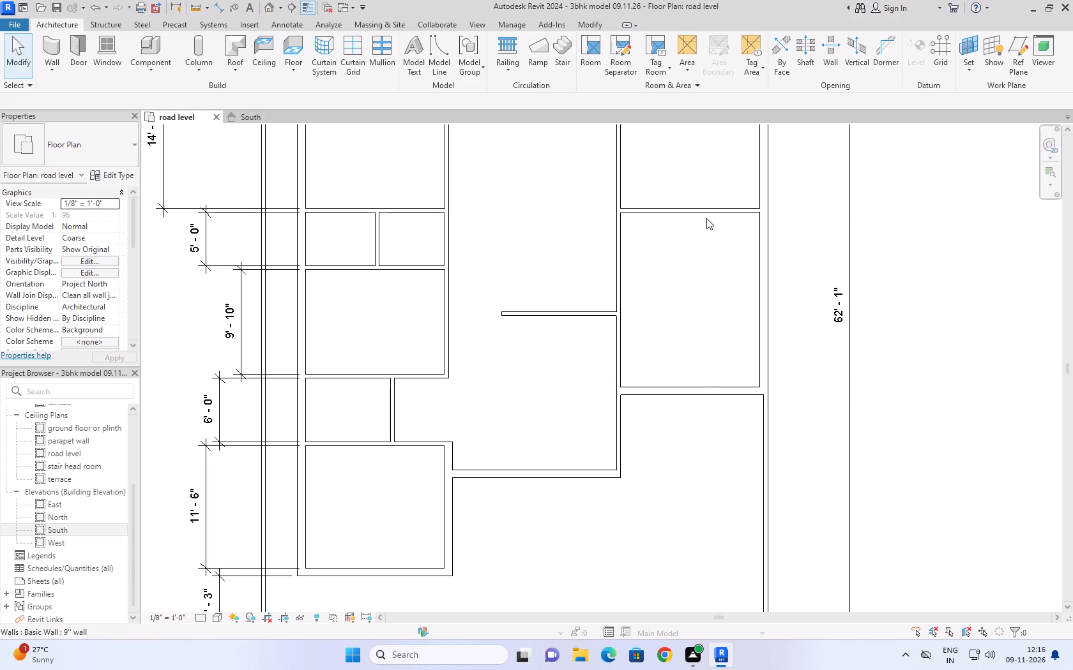
pyautogui.write('di')
pyautogui.click(727, 385)
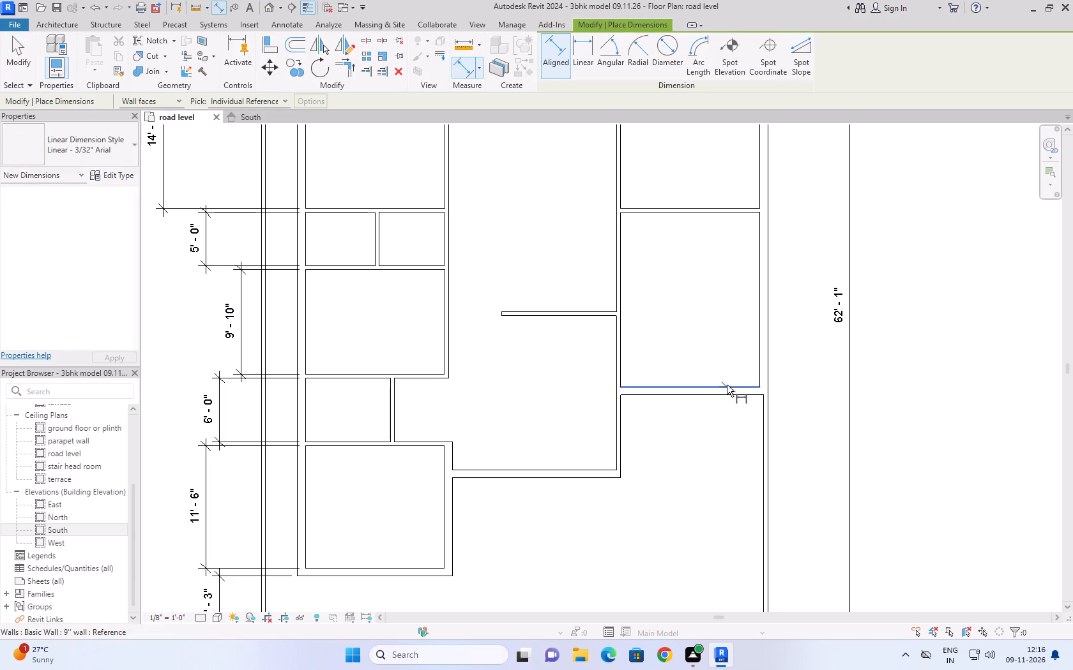
pyautogui.click(712, 214)
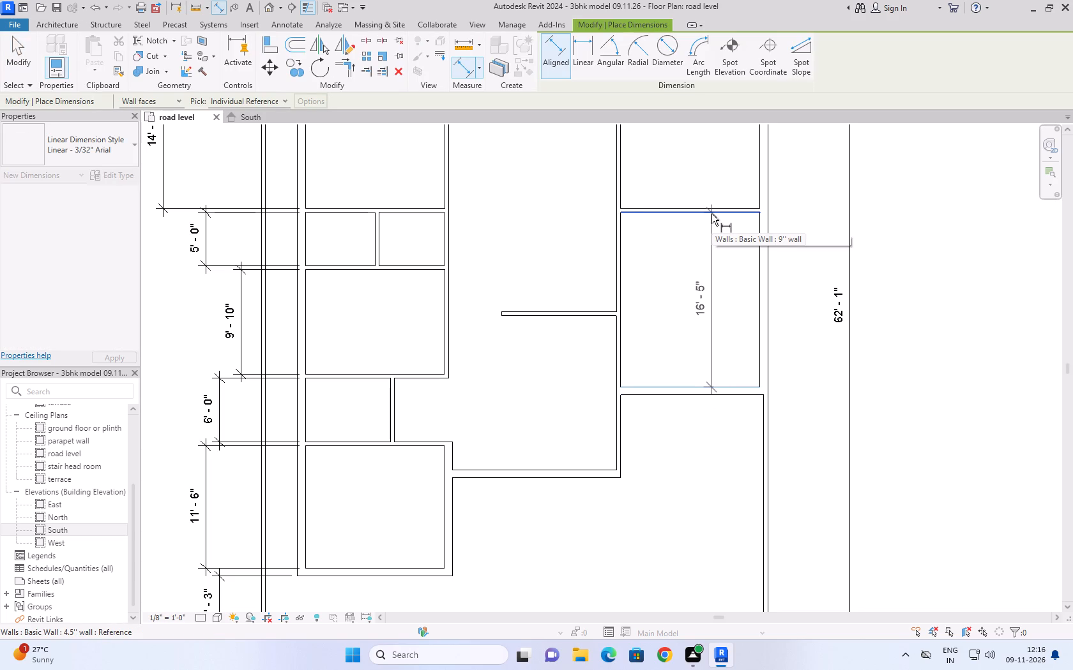
pyautogui.scroll(-4, 712, 214)
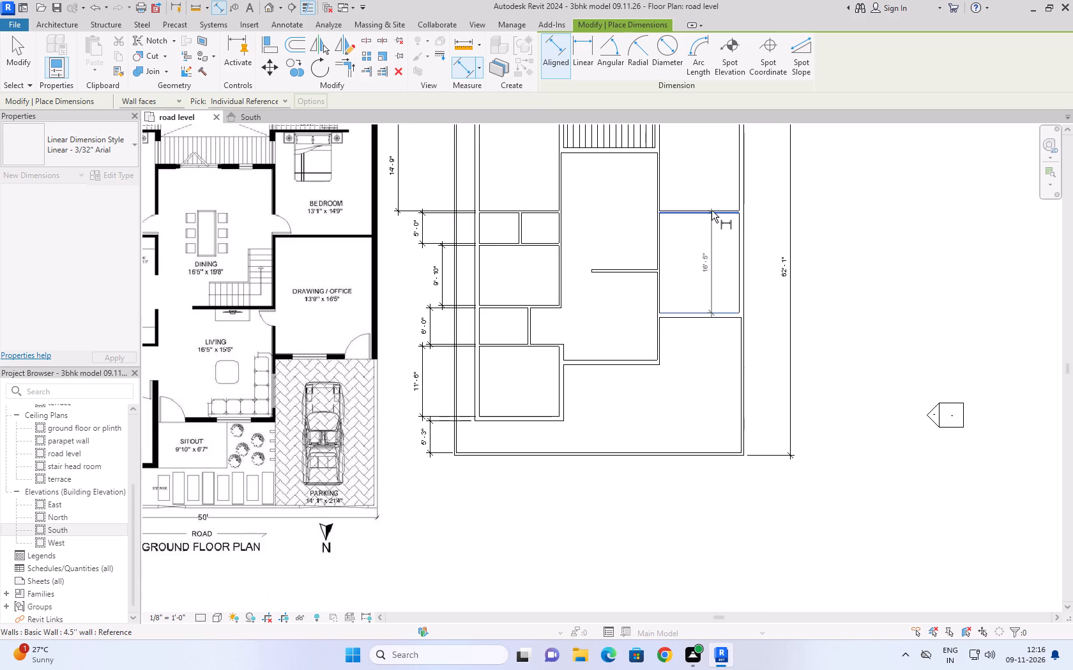
pyautogui.scroll(8, 712, 209)
pyautogui.click(713, 214)
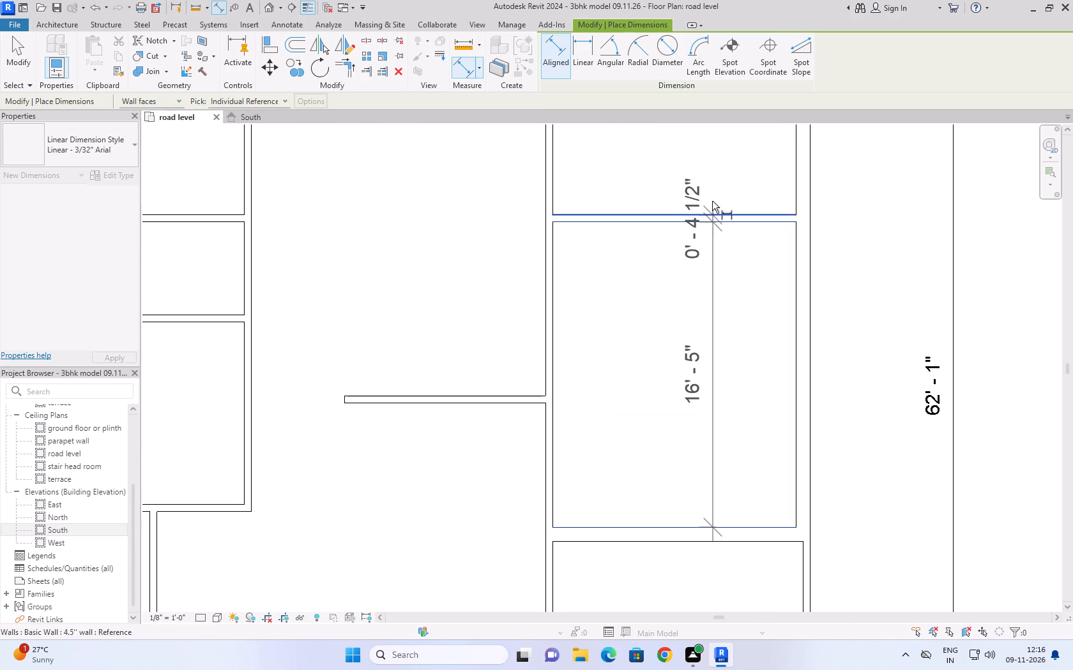
pyautogui.scroll(-9, 710, 184)
pyautogui.moveTo(710, 183); pyautogui.dragTo(702, 332, button='middle')
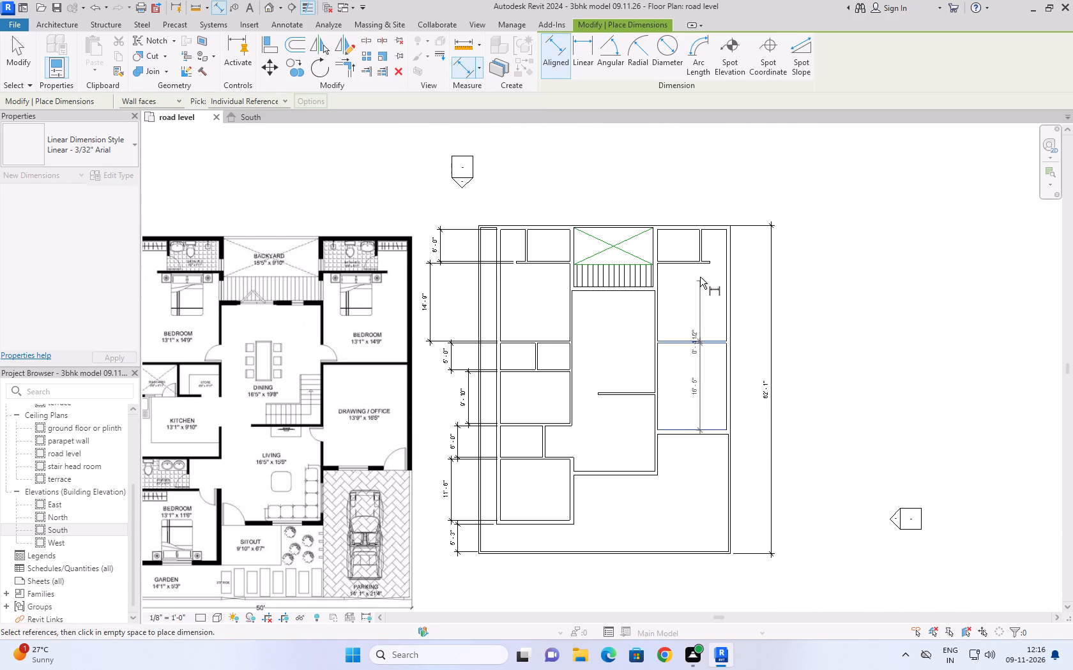
pyautogui.scroll(10, 699, 266)
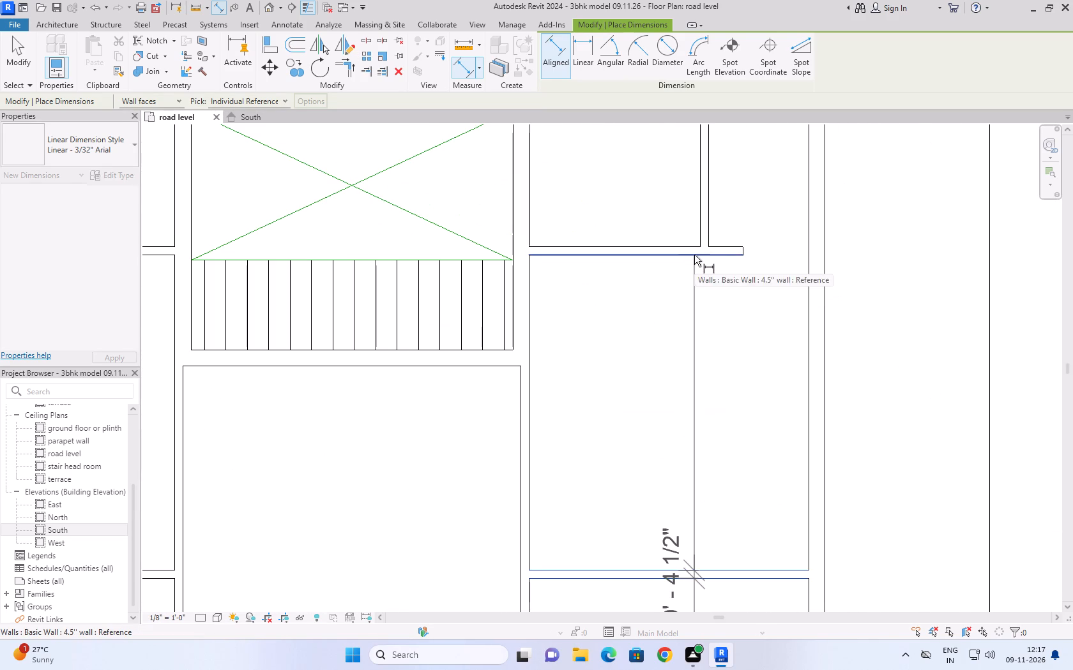
pyautogui.click(694, 255)
pyautogui.scroll(-5, 694, 255)
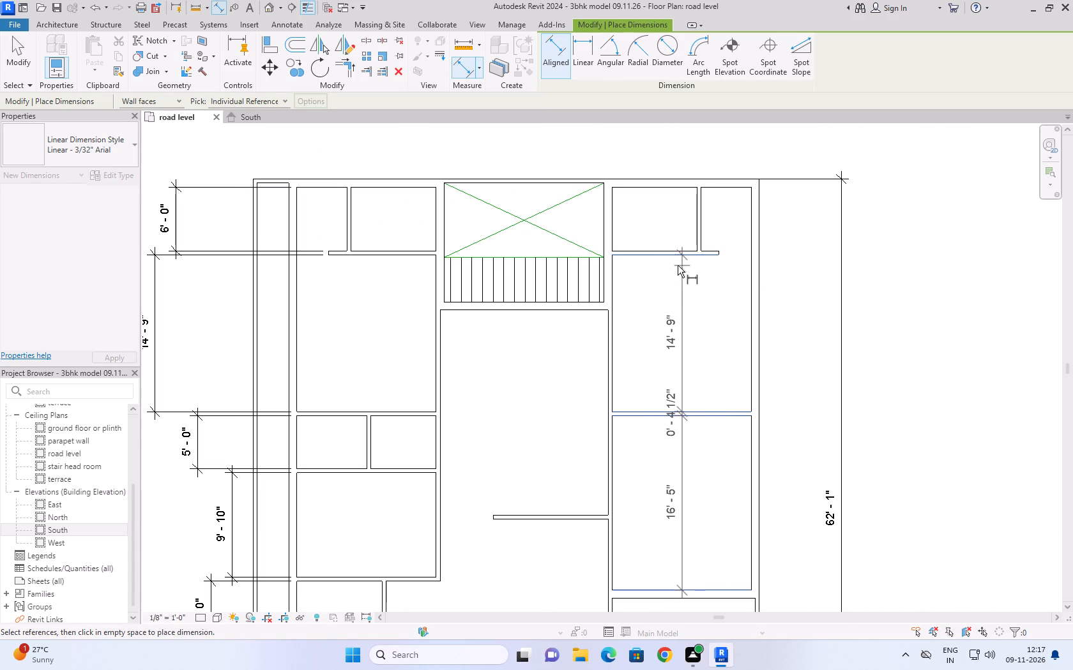
pyautogui.scroll(9, 675, 264)
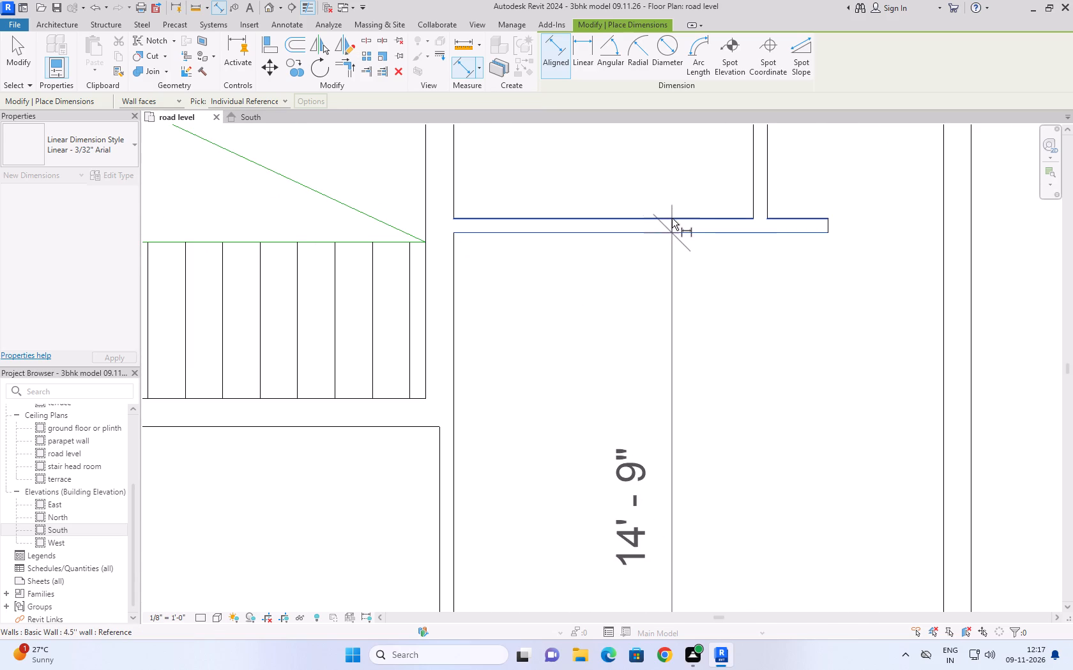
pyautogui.click(672, 218)
pyautogui.scroll(-9, 673, 219)
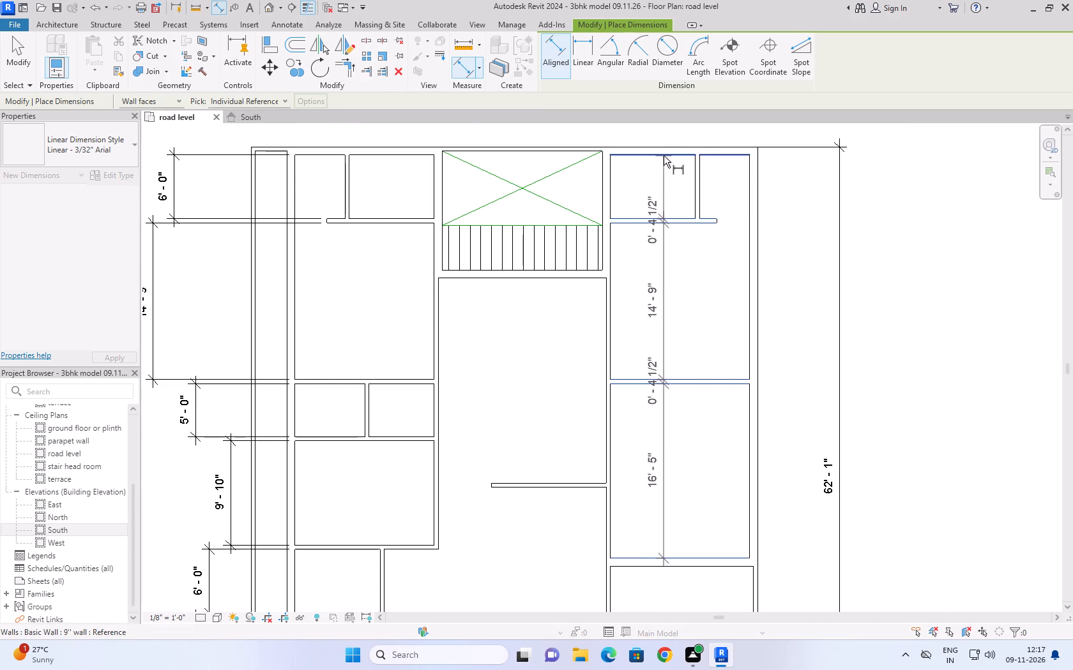
pyautogui.click(664, 156)
pyautogui.click(796, 170)
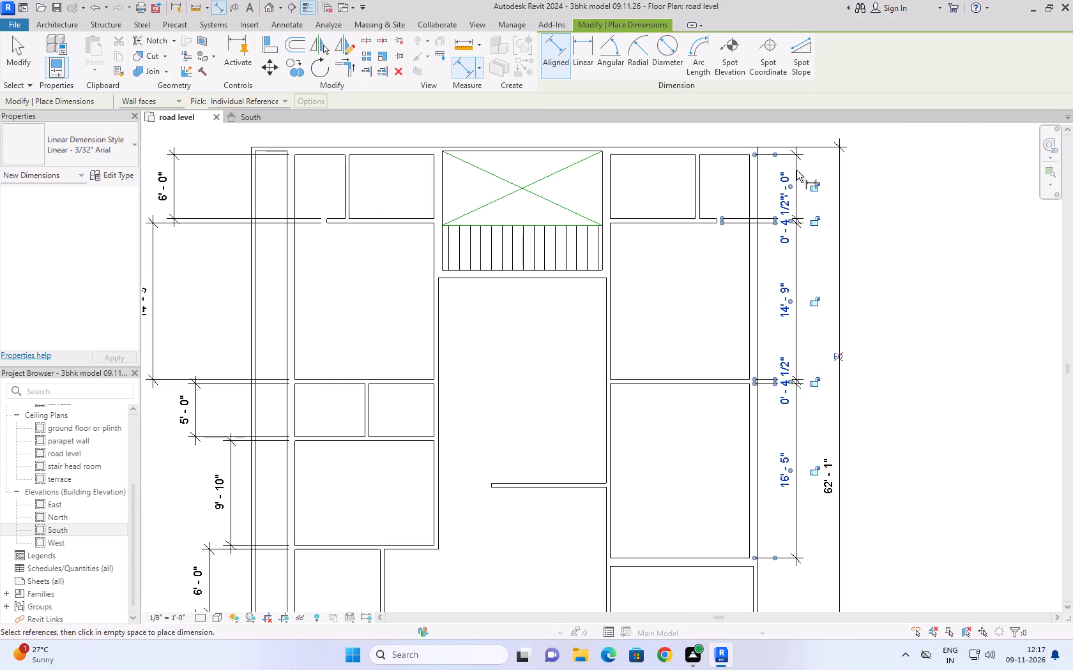
# Compare the drawing/office side's depth dimension string with the bathroom, bedroom and drawing/office depths on the reference plan.
pyautogui.click(894, 287)
pyautogui.scroll(-3, 842, 375)
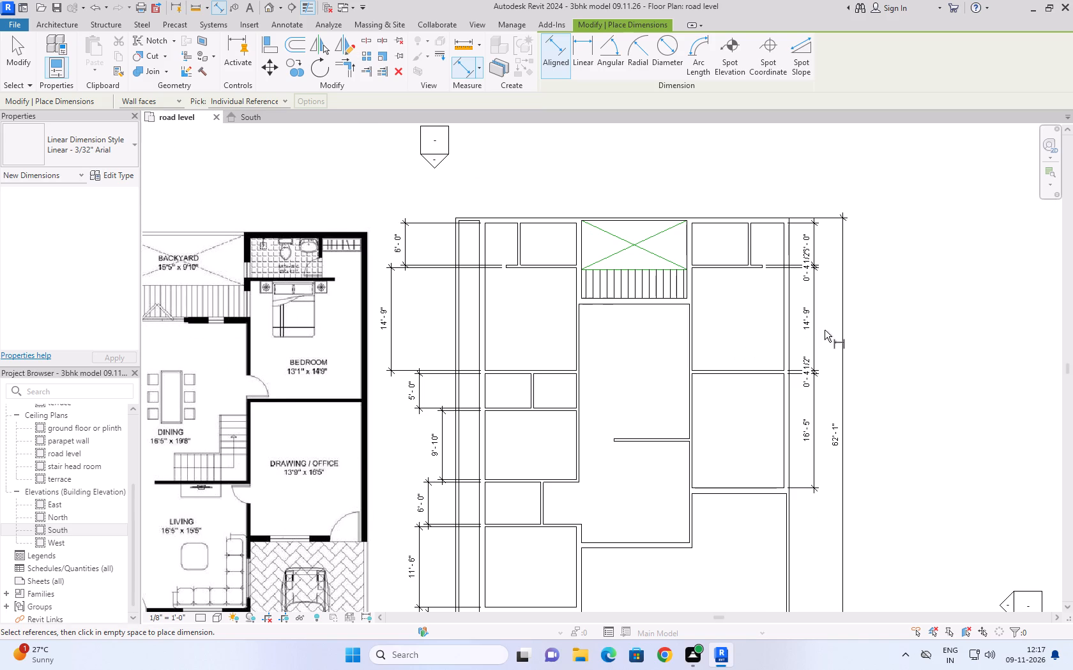
pyautogui.scroll(11, 825, 297)
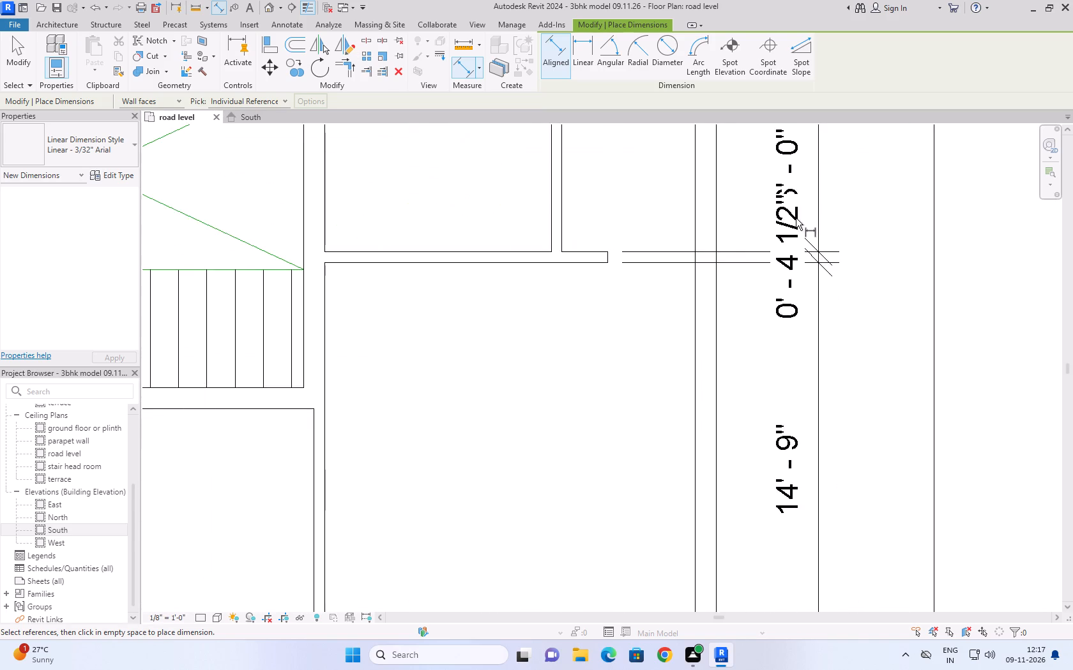
pyautogui.scroll(5, 795, 212)
pyautogui.scroll(-16, 795, 211)
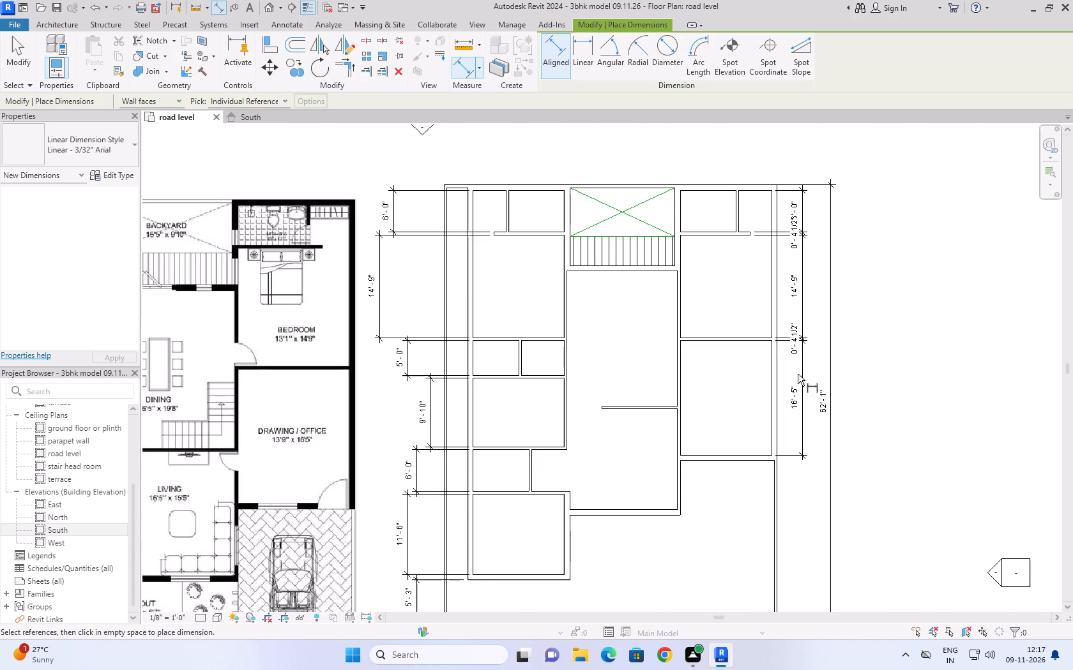
pyautogui.scroll(5, 796, 388)
pyautogui.scroll(-4, 796, 388)
pyautogui.scroll(4, 793, 436)
pyautogui.scroll(-12, 803, 387)
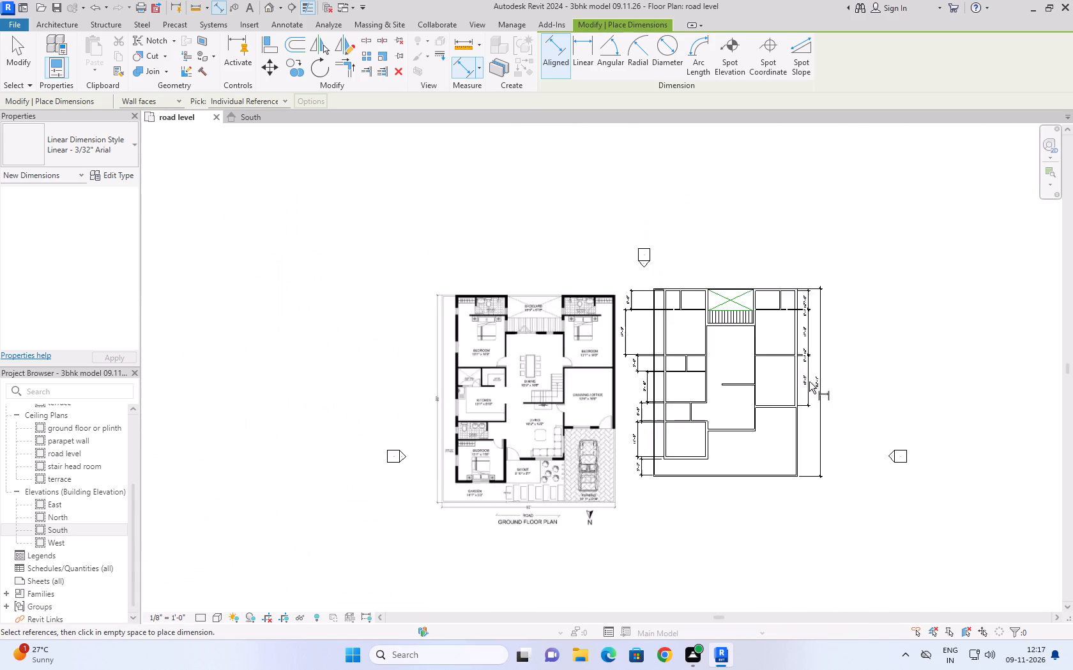
pyautogui.scroll(4, 750, 508)
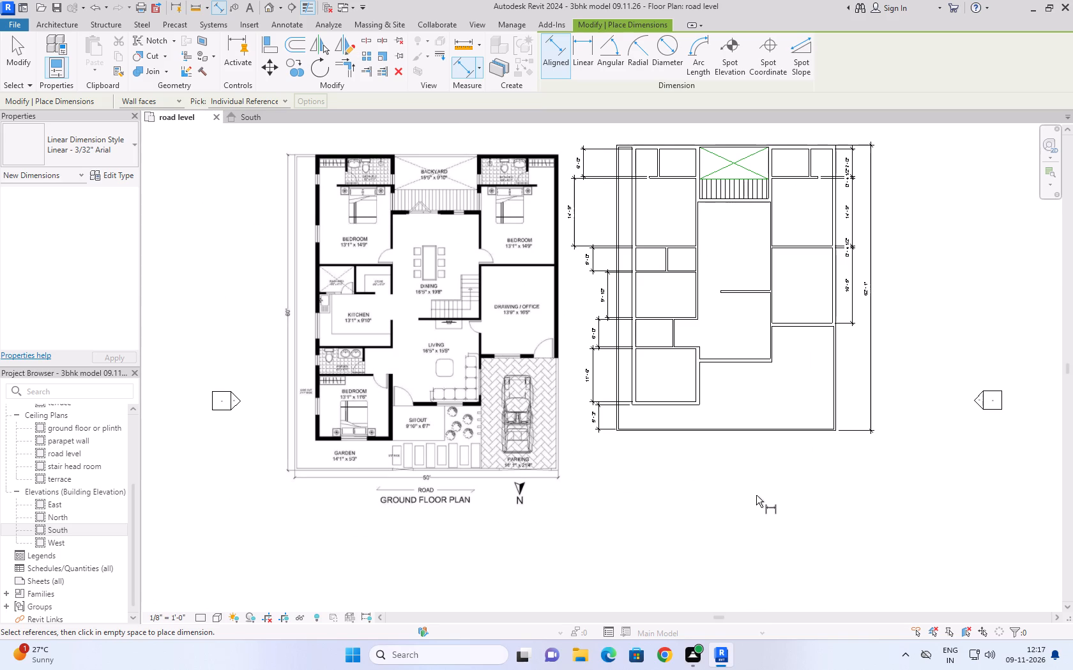
# Delete the room-depth dimension string and the overall plot depth dimension outside the drawing/office side of the plan.
pyautogui.click(756, 495)
pyautogui.scroll(-3, 756, 495)
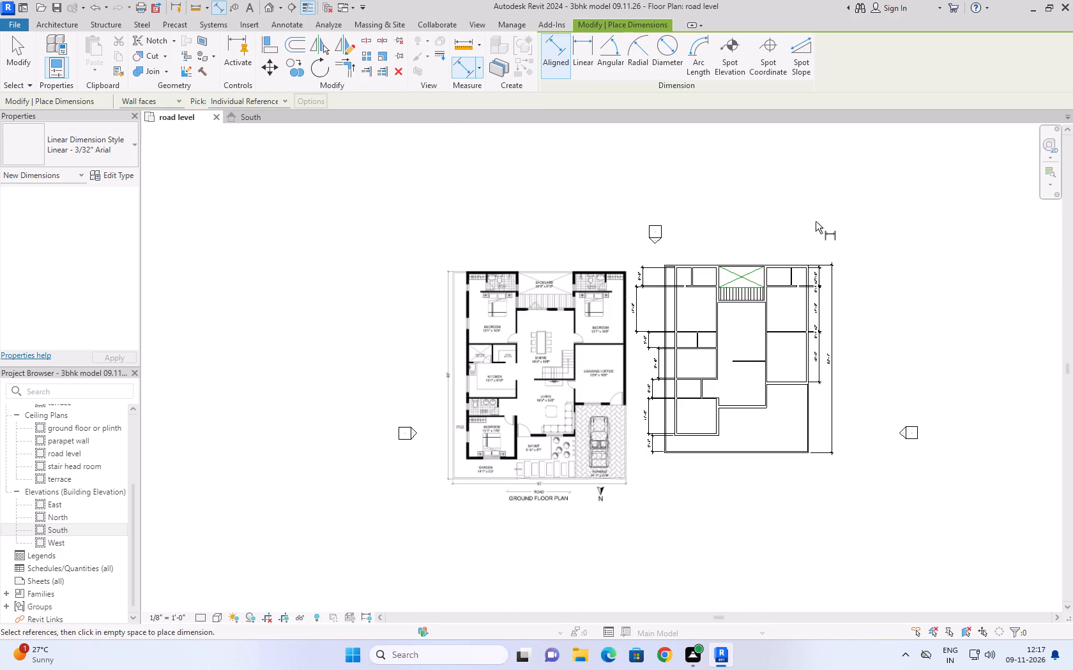
pyautogui.moveTo(815, 223); pyautogui.dragTo(844, 383)
pyautogui.click(898, 331)
pyautogui.click(3, 60)
pyautogui.click(10, 54)
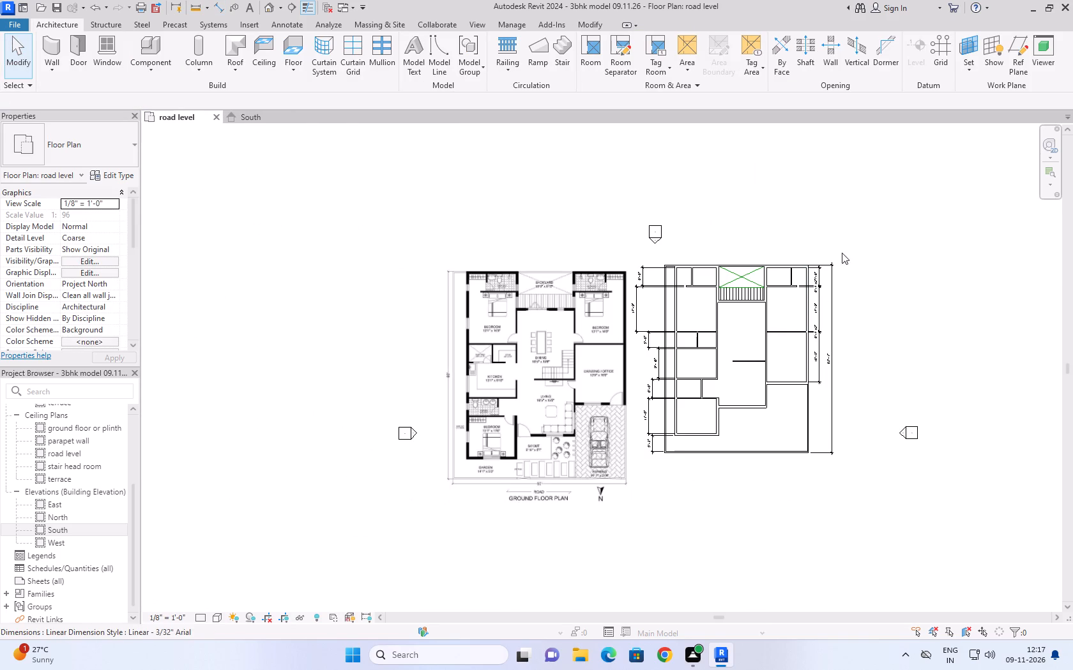
pyautogui.moveTo(846, 249); pyautogui.dragTo(818, 474)
pyautogui.press('Delete')
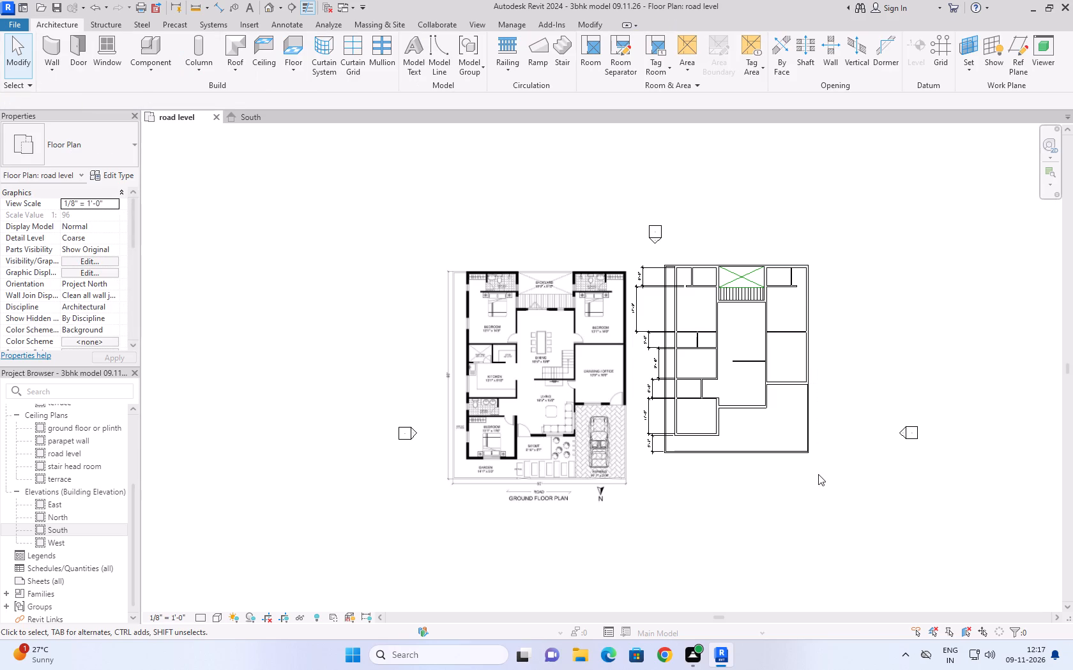
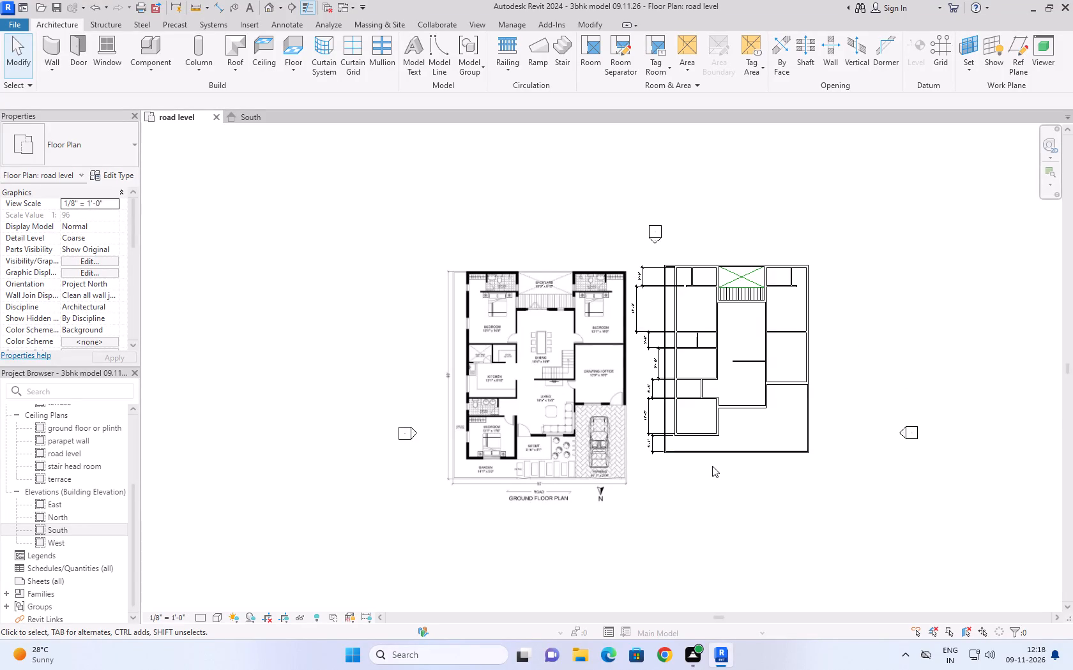
# Delete all the checking depth dimensions outside the kitchen and bedroom side of the modelled plan, including the kitchen-depth one.
pyautogui.scroll(5, 712, 466)
pyautogui.scroll(-3, 712, 466)
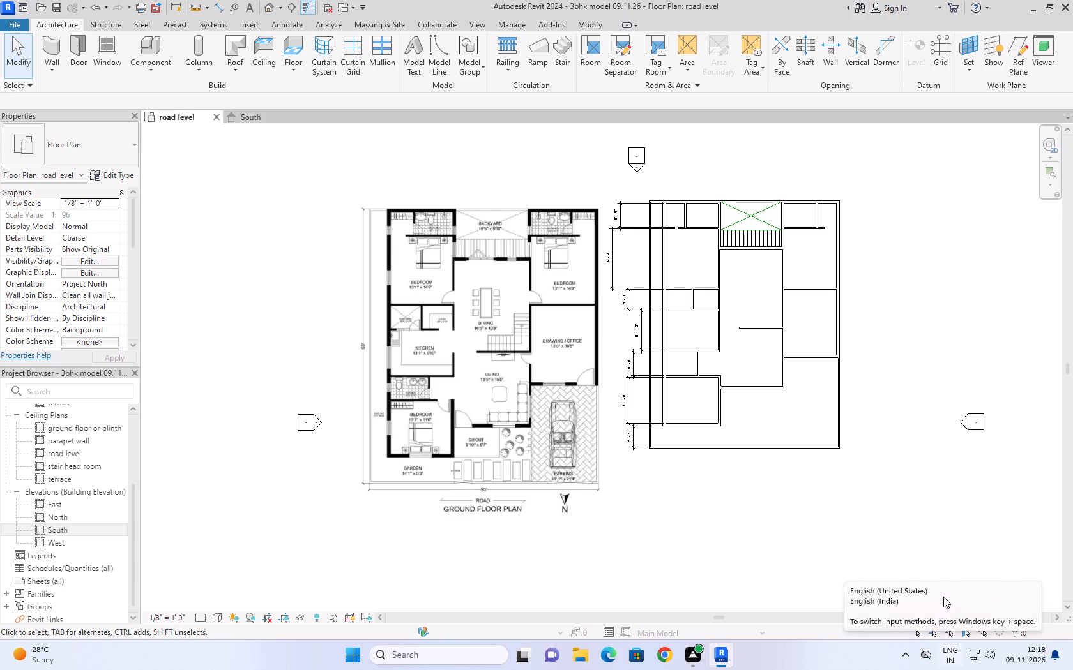
pyautogui.scroll(2, 664, 489)
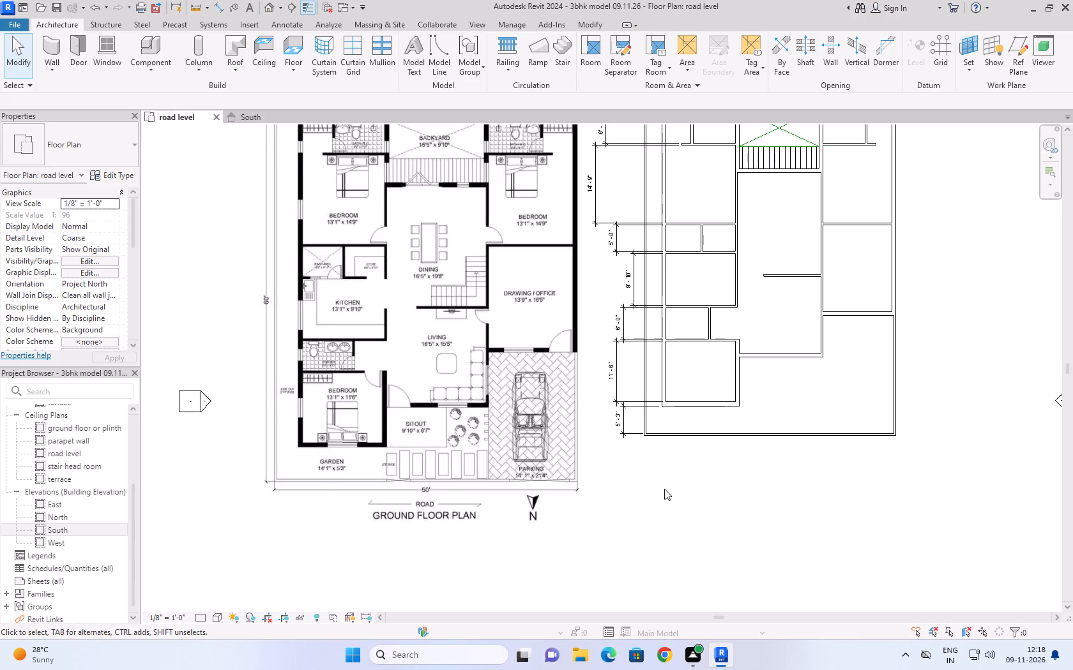
pyautogui.scroll(-2, 664, 489)
pyautogui.moveTo(628, 183); pyautogui.dragTo(626, 435)
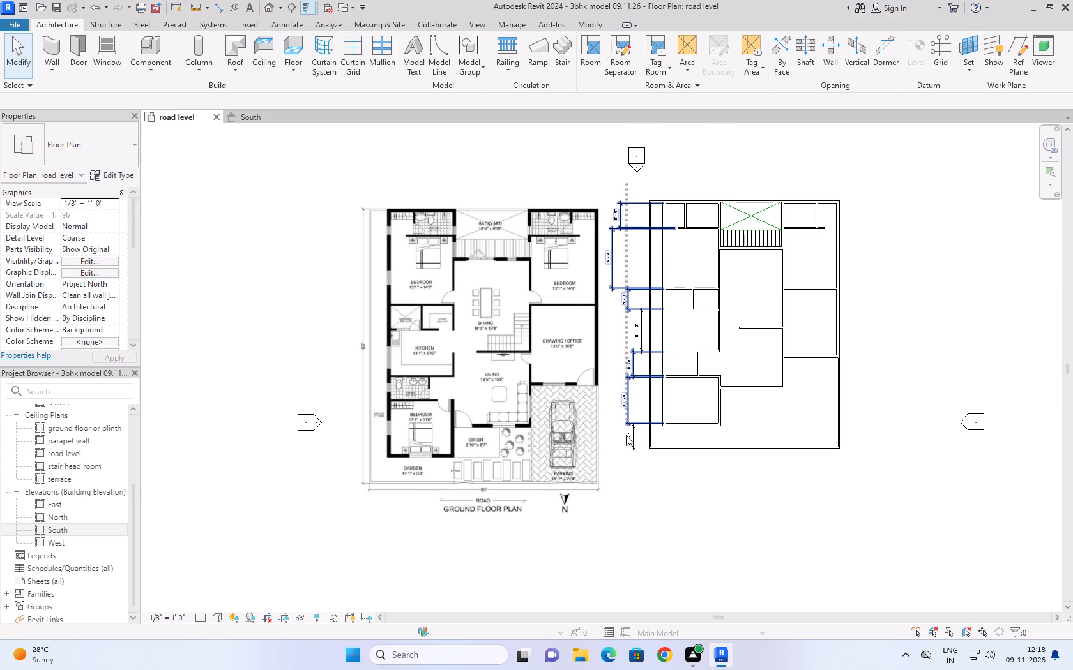
pyautogui.moveTo(626, 435); pyautogui.dragTo(626, 459)
pyautogui.press('Delete')
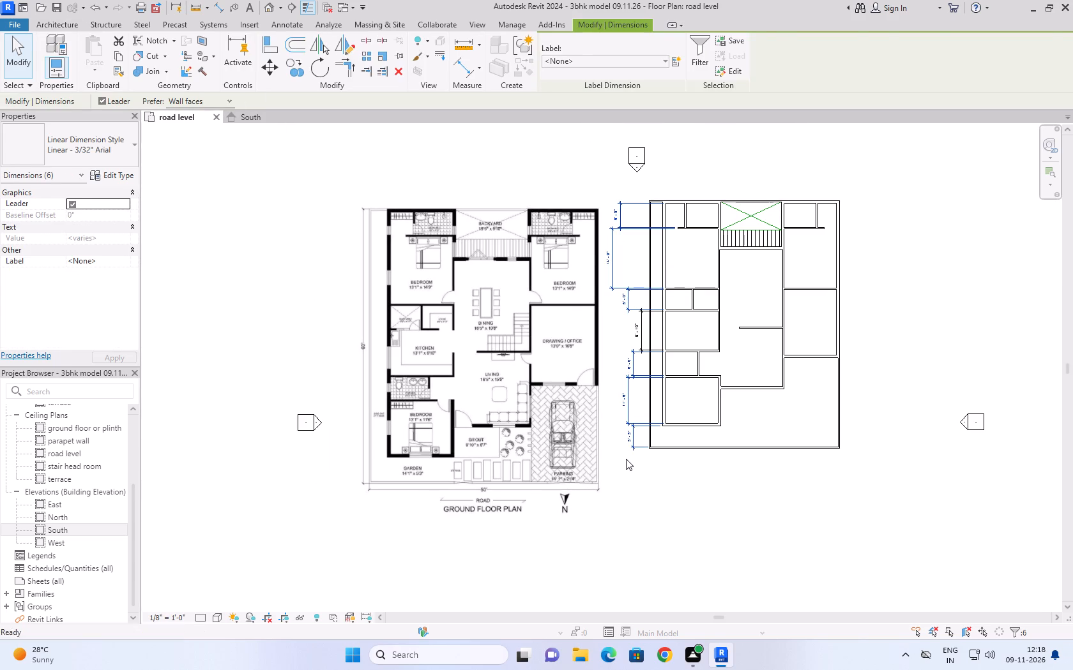
pyautogui.scroll(9, 644, 329)
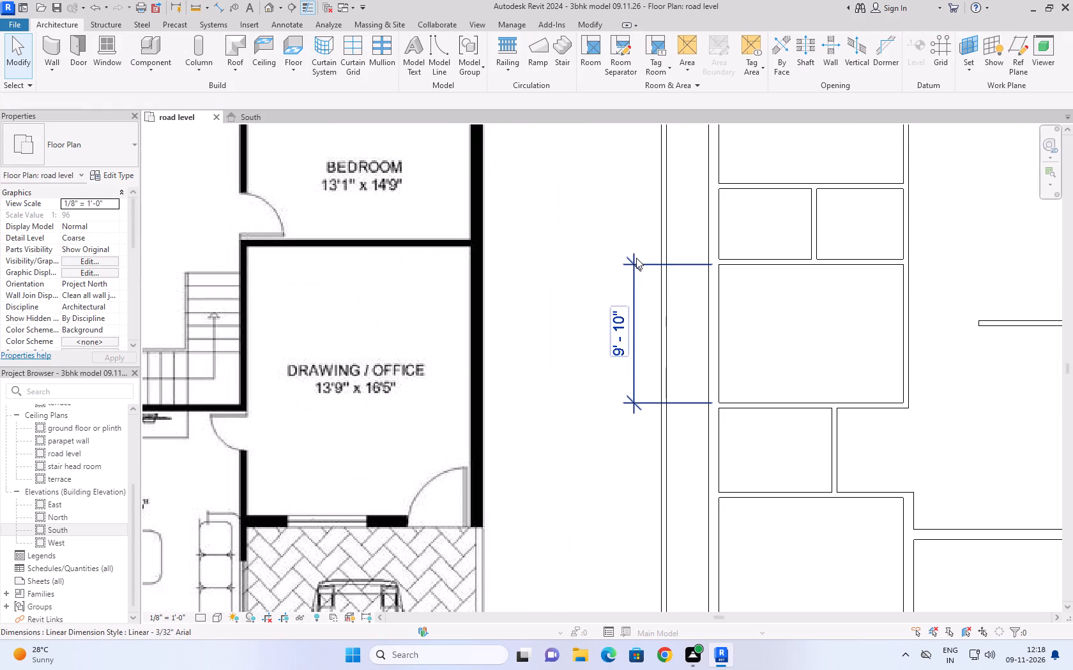
pyautogui.moveTo(641, 239); pyautogui.dragTo(611, 440)
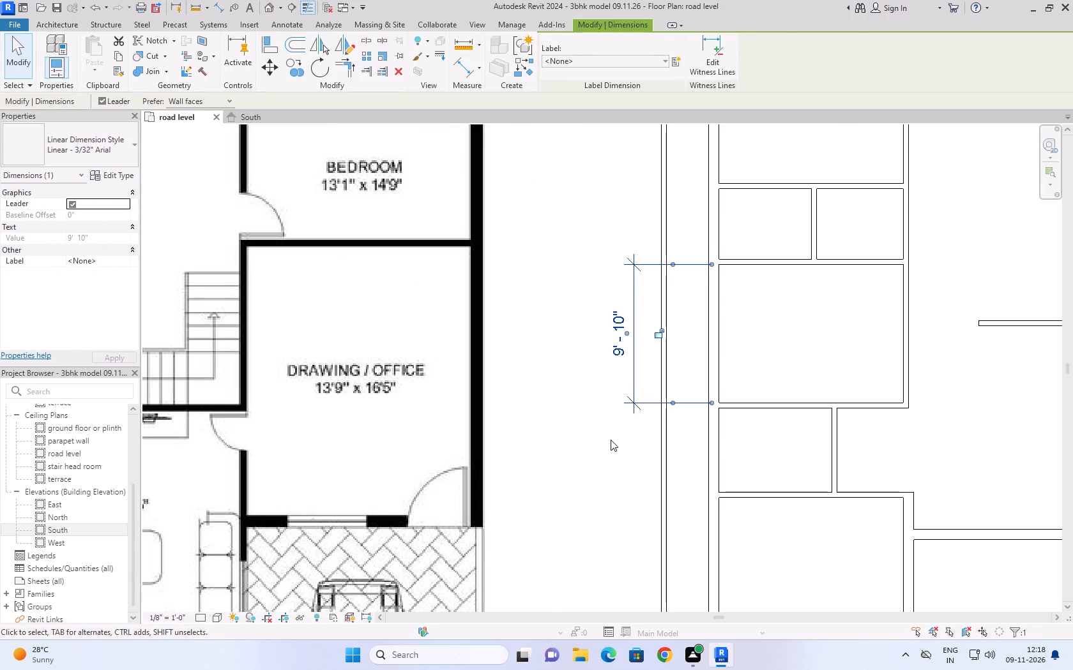
pyautogui.press('Delete')
# Compare the modelled layout with the reference plan, examining the living, sitout, garden and parking areas at the road side.
pyautogui.scroll(-9, 579, 213)
pyautogui.scroll(5, 617, 402)
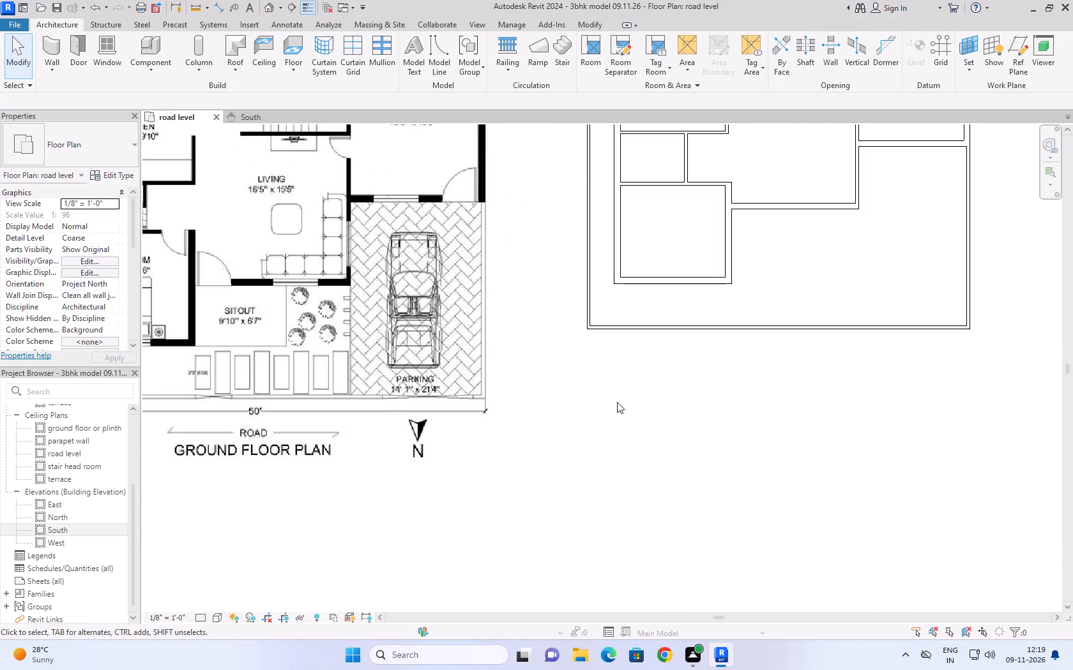
pyautogui.scroll(5, 615, 392)
pyautogui.scroll(-10, 615, 392)
pyautogui.scroll(3, 638, 311)
pyautogui.scroll(-5, 641, 294)
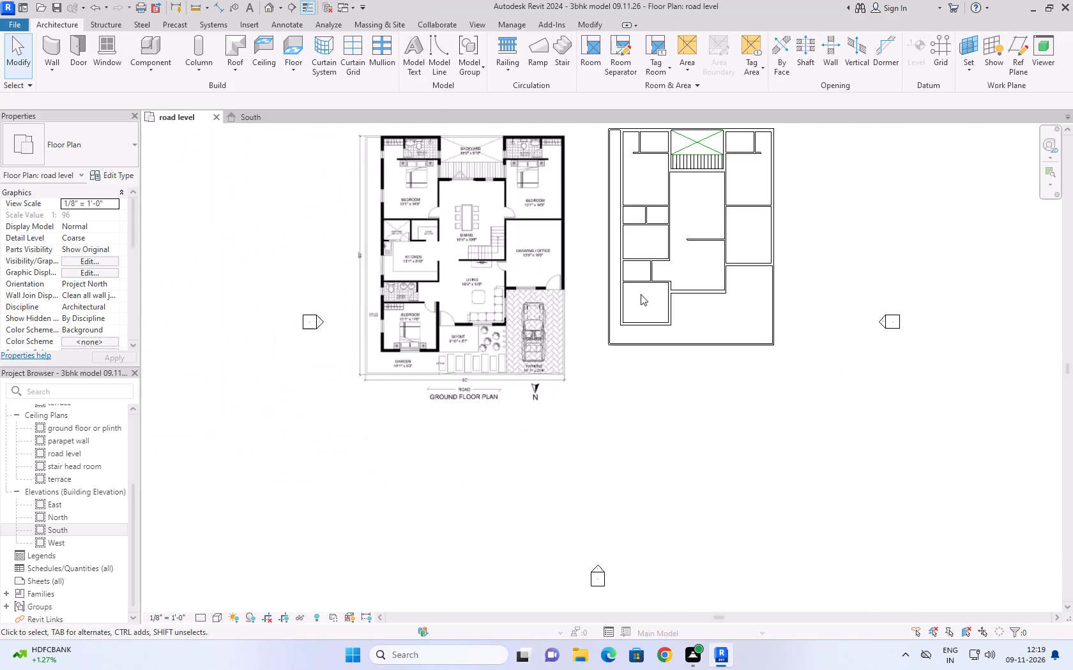
pyautogui.scroll(3, 643, 239)
pyautogui.scroll(-2, 643, 239)
pyautogui.scroll(3, 647, 177)
pyautogui.moveTo(647, 177); pyautogui.dragTo(650, 199, button='middle')
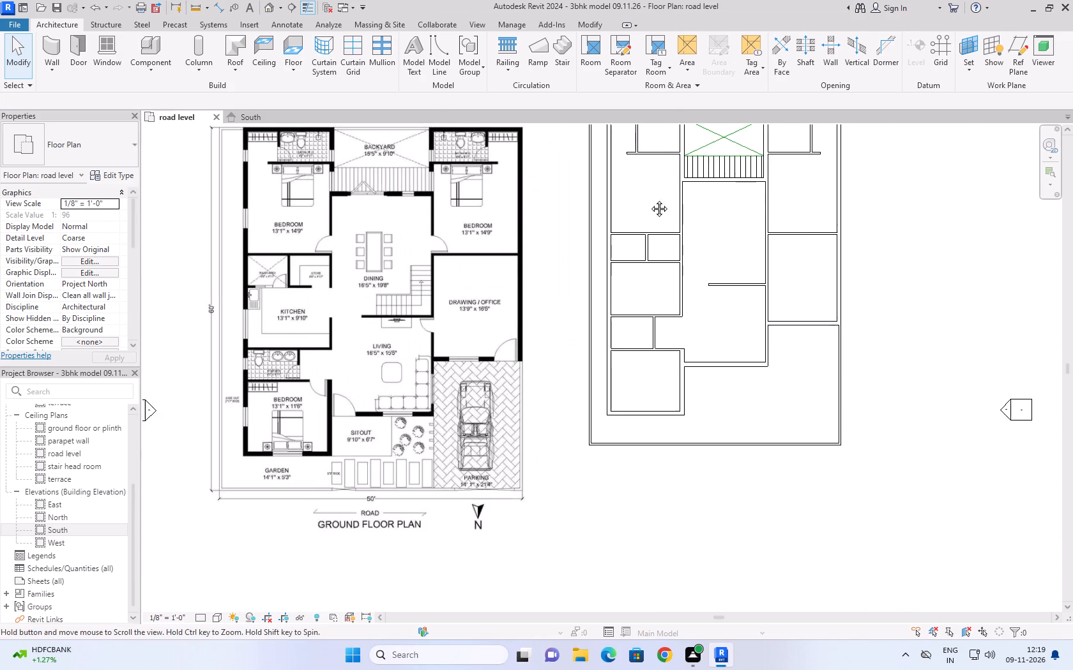
pyautogui.moveTo(650, 199); pyautogui.dragTo(648, 244, button='middle')
pyautogui.scroll(4, 728, 232)
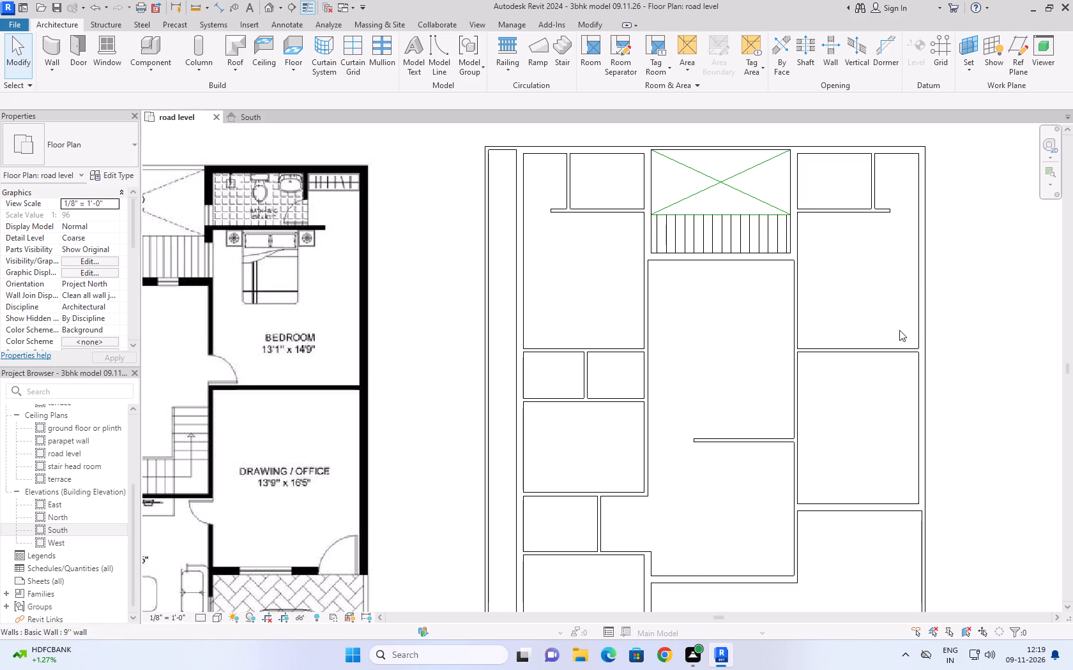
pyautogui.scroll(-9, 887, 345)
pyautogui.scroll(3, 802, 517)
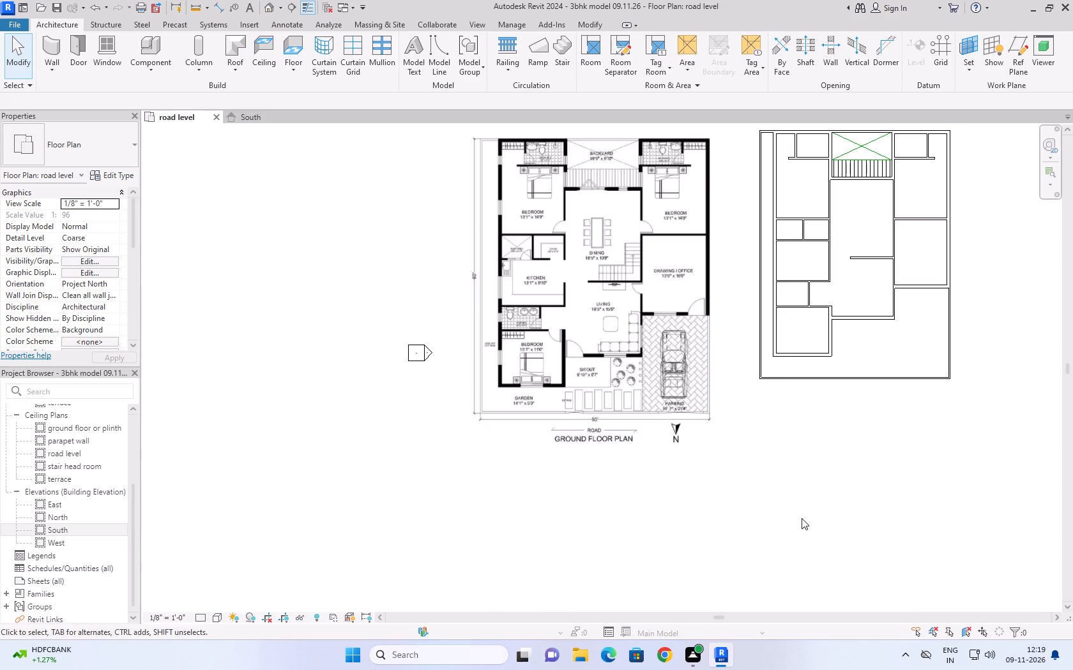
pyautogui.scroll(5, 772, 439)
pyautogui.moveTo(777, 408); pyautogui.dragTo(718, 427, button='middle')
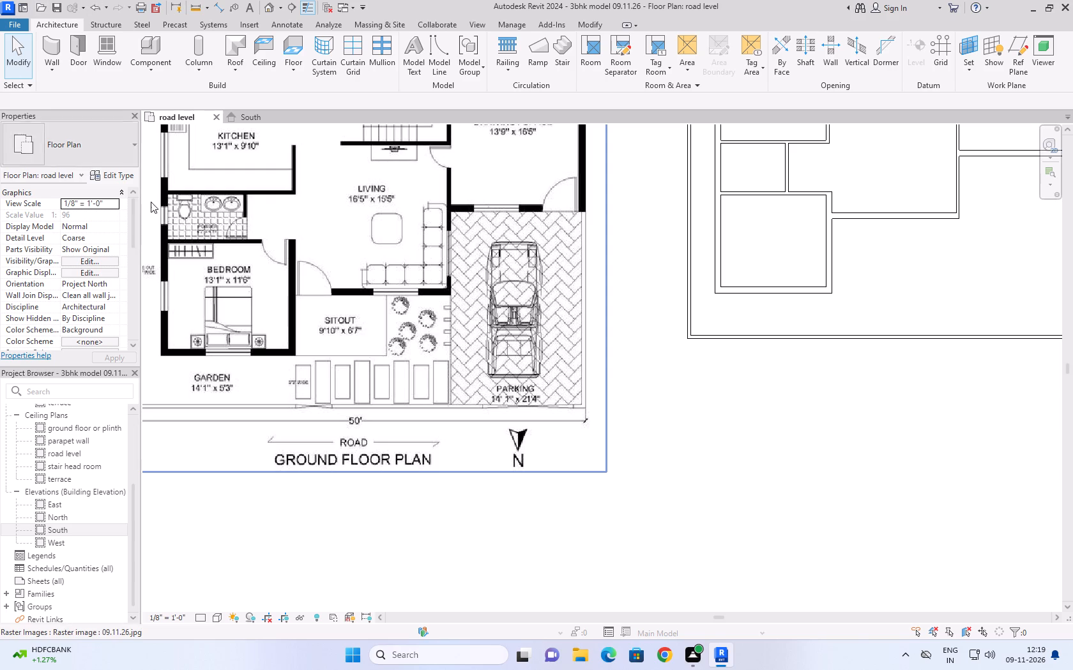
pyautogui.scroll(-3, 633, 405)
pyautogui.scroll(2, 411, 418)
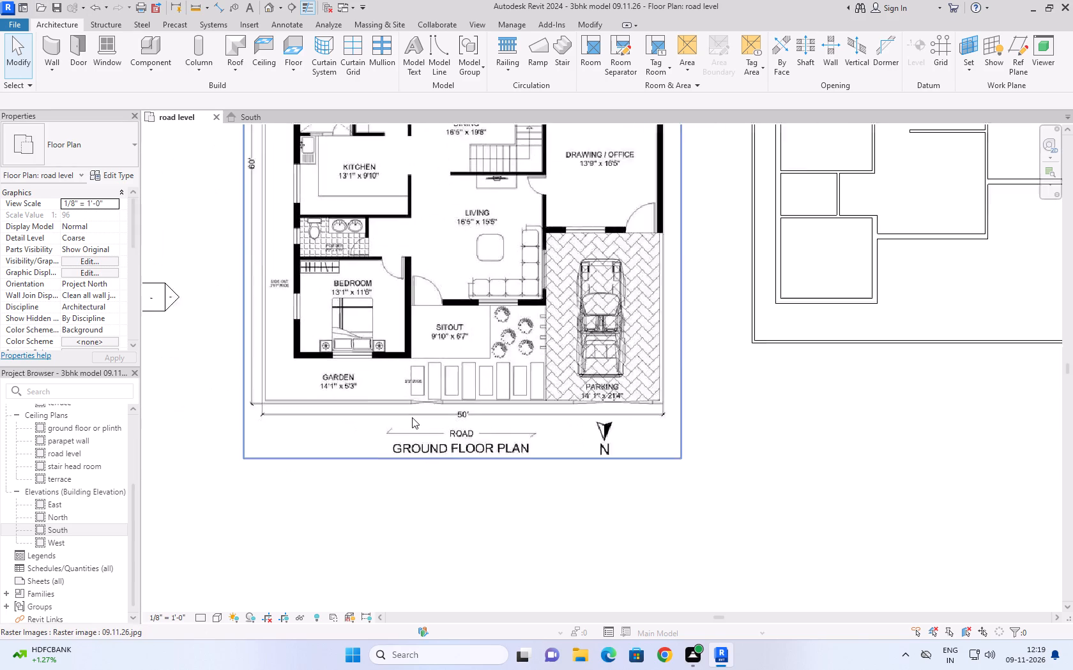
pyautogui.scroll(1, 412, 417)
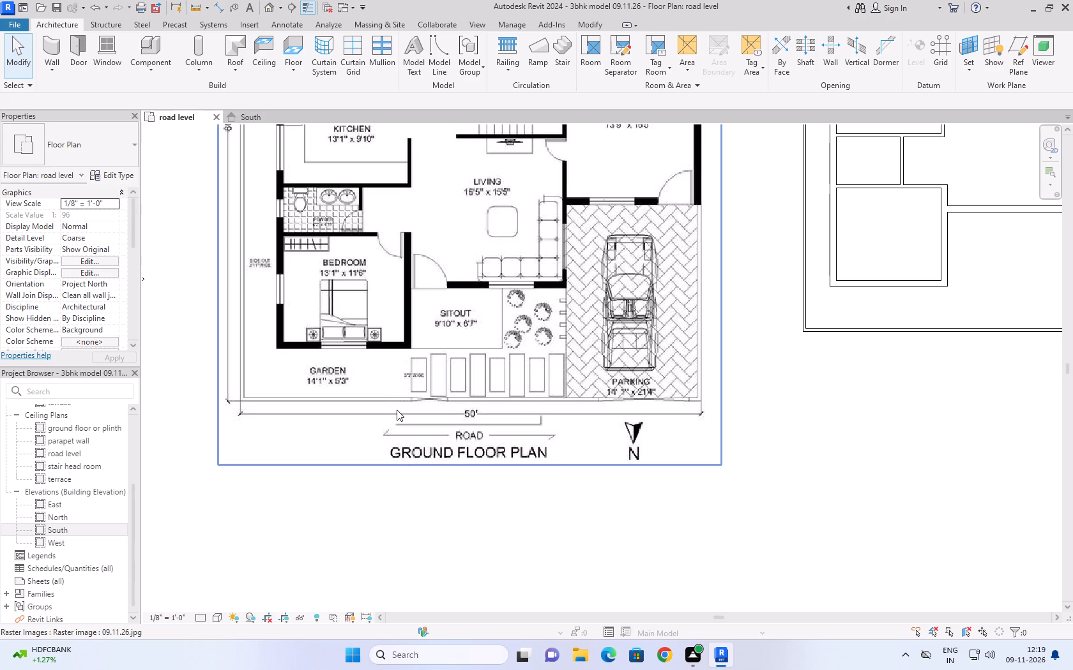
pyautogui.scroll(-2, 399, 374)
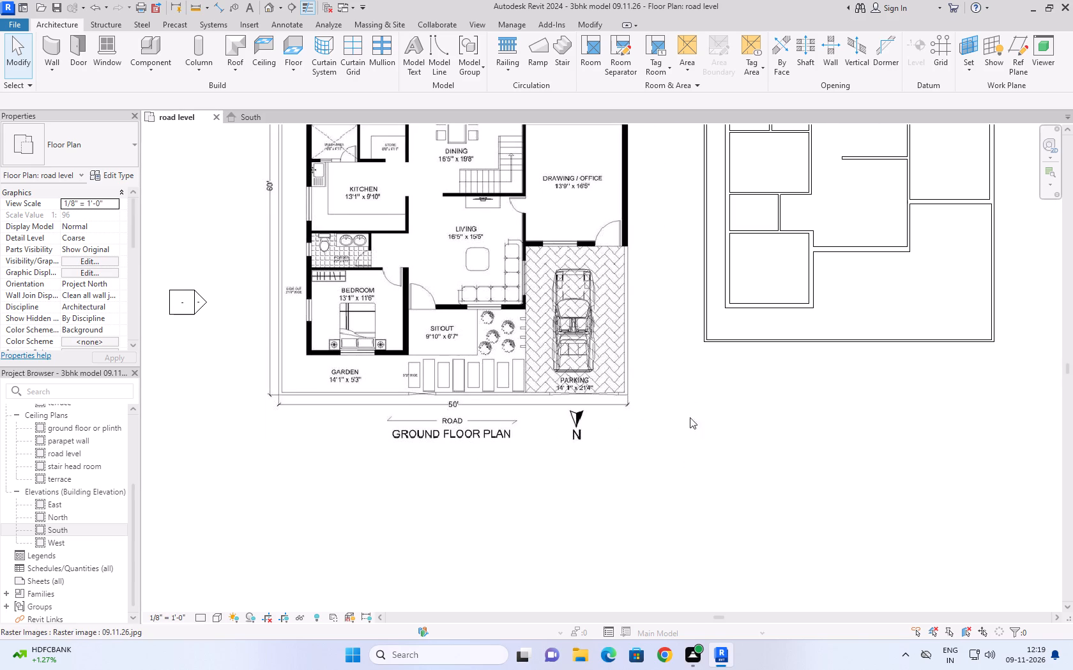
# Outline the sitout with model lines: 9'10" across from the front bedroom's outer corner, then perpendicular to the living room's front wall.
pyautogui.click(445, 56)
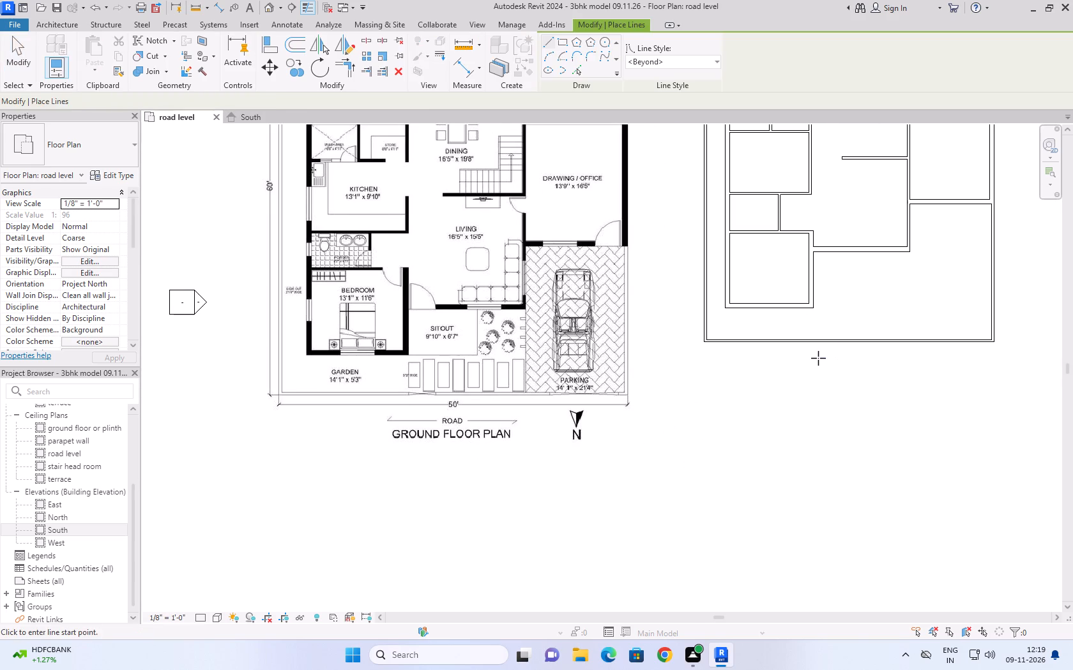
pyautogui.scroll(4, 821, 331)
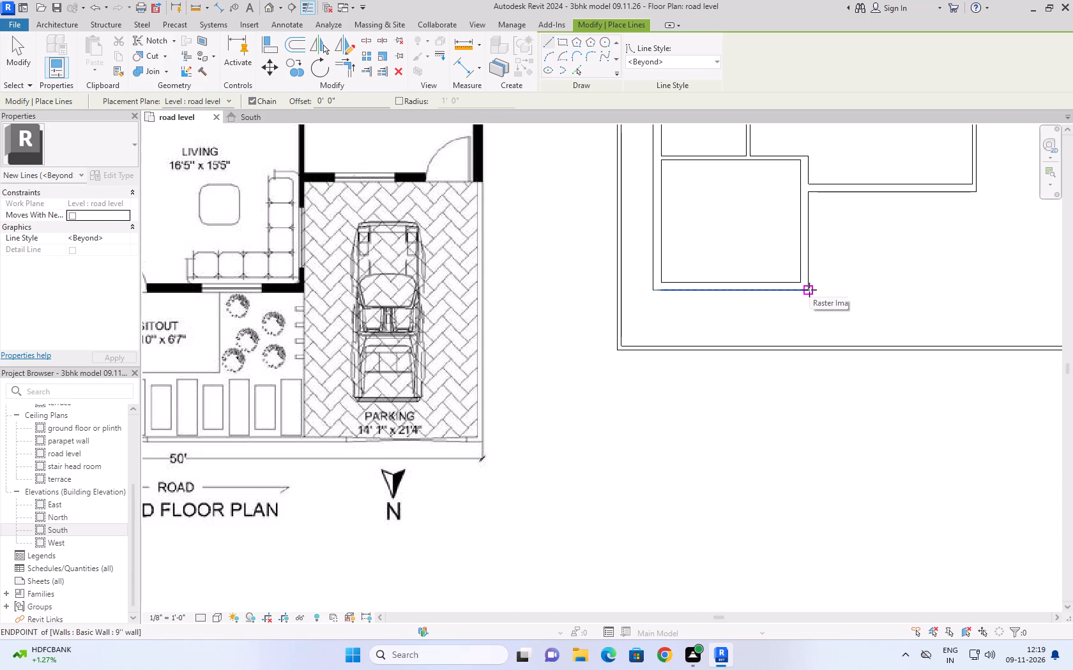
pyautogui.scroll(-3, 809, 290)
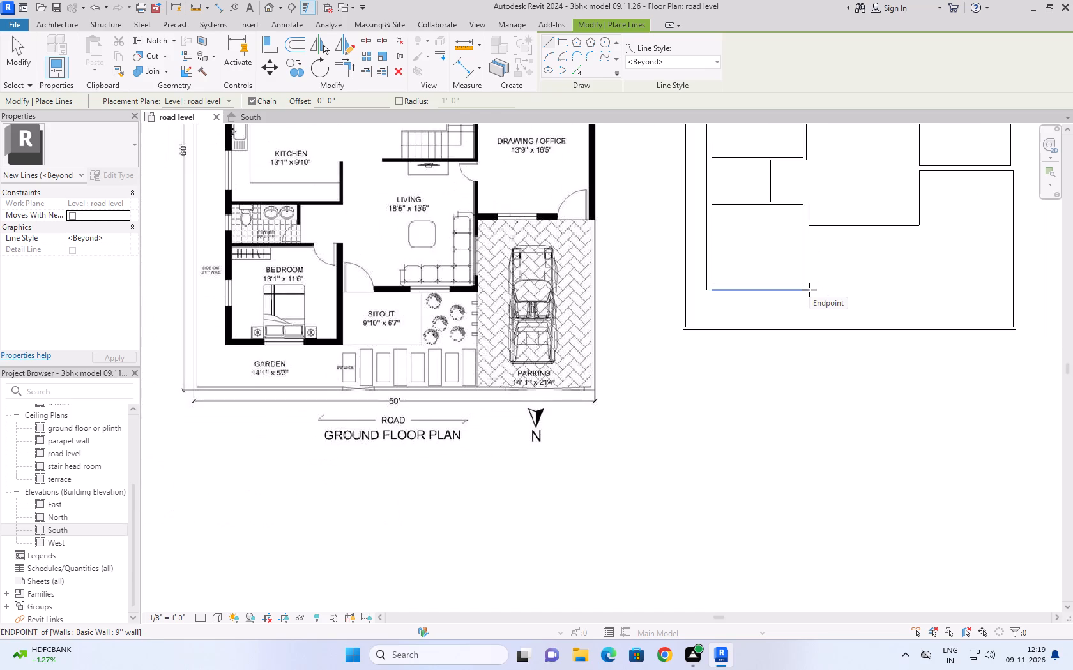
pyautogui.click(809, 290)
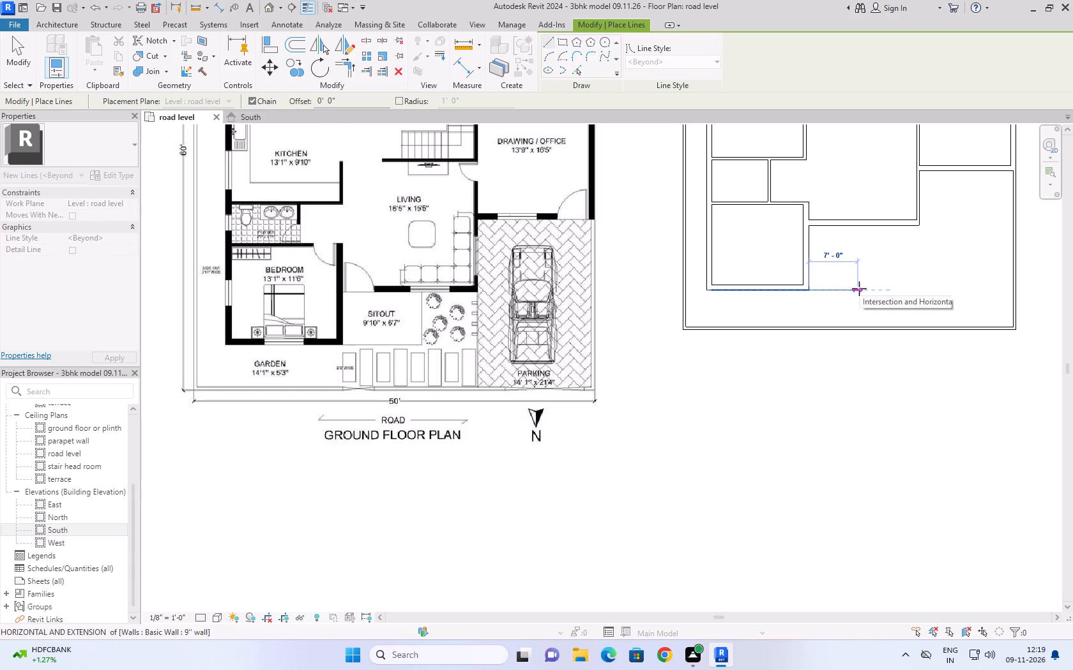
pyautogui.write("9'")
pyautogui.write("10''")
pyautogui.press('Return')
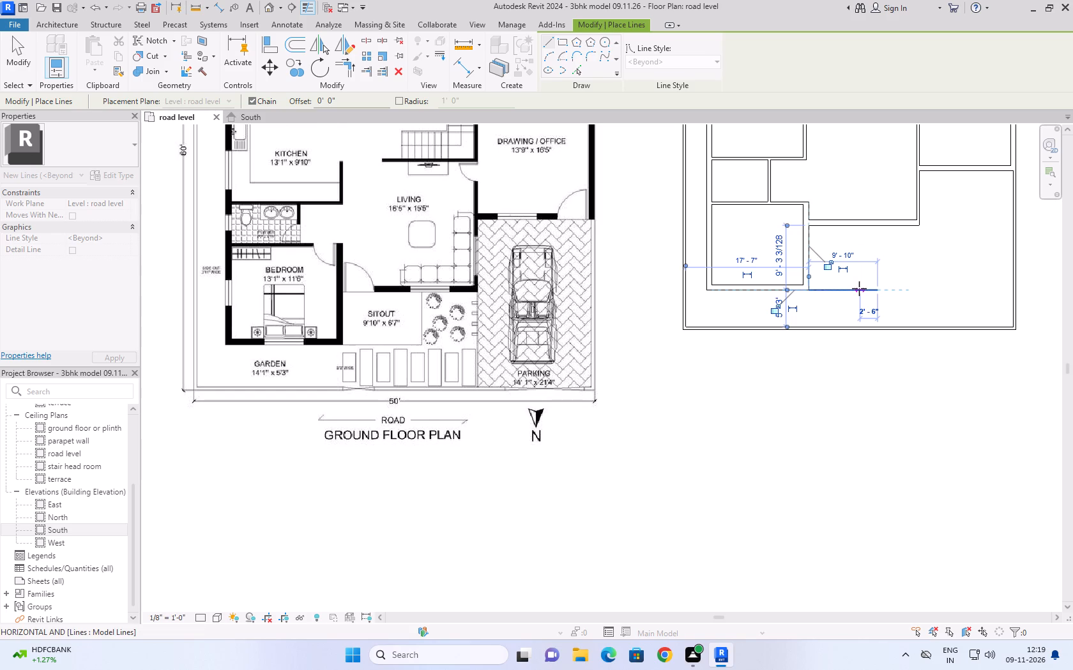
pyautogui.scroll(4, 872, 227)
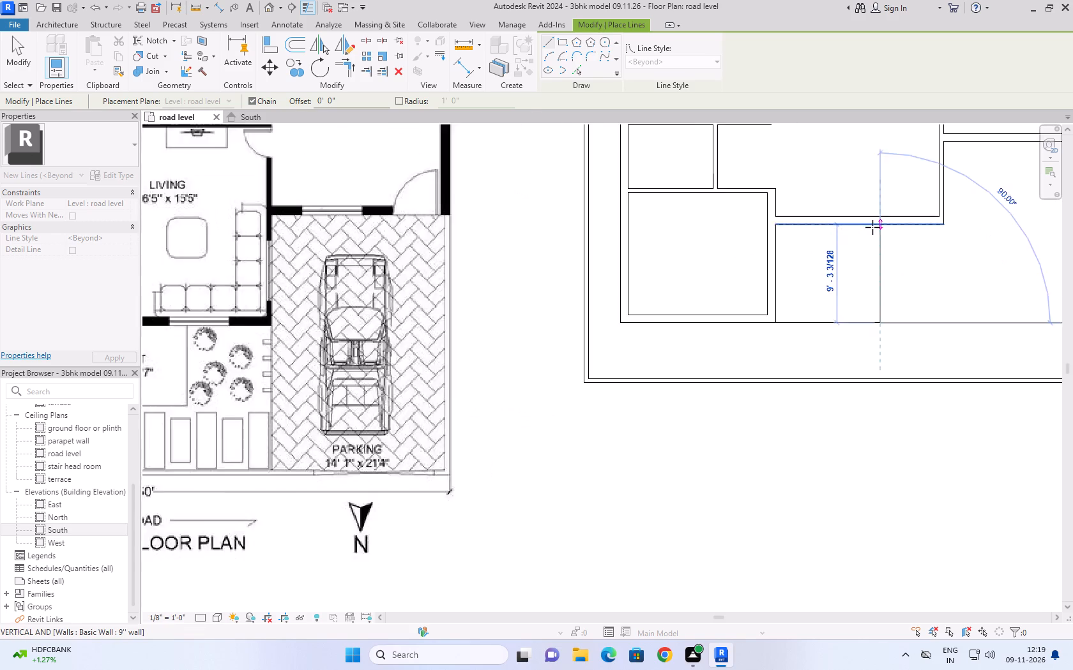
pyautogui.click(881, 223)
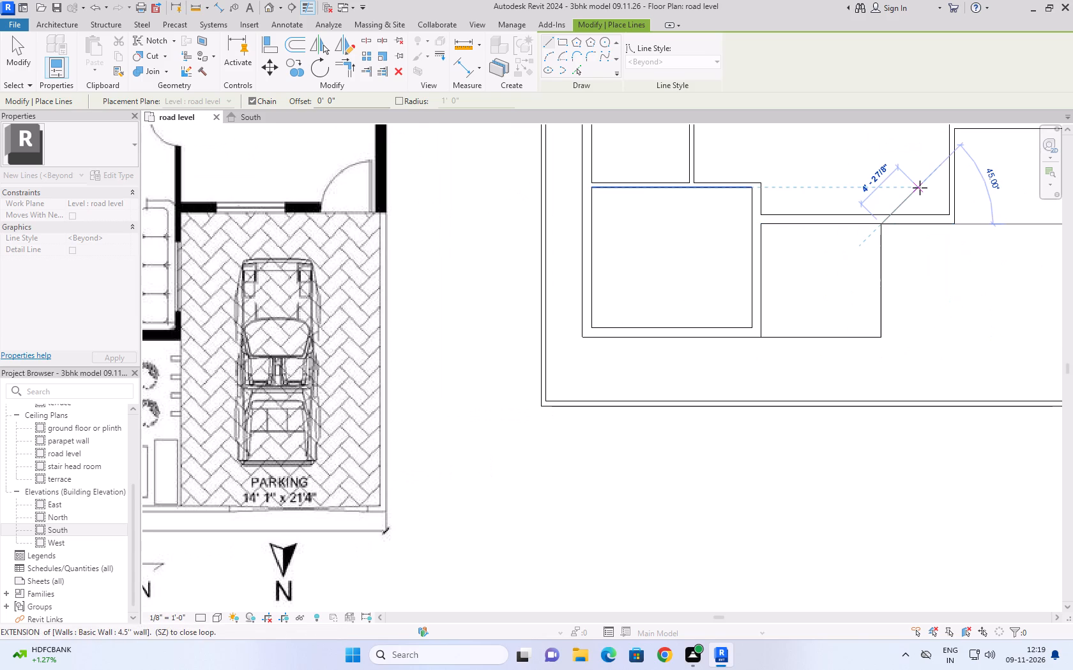
pyautogui.press('Escape')
pyautogui.scroll(-3, 895, 260)
pyautogui.press('Escape')
pyautogui.press('Escape')
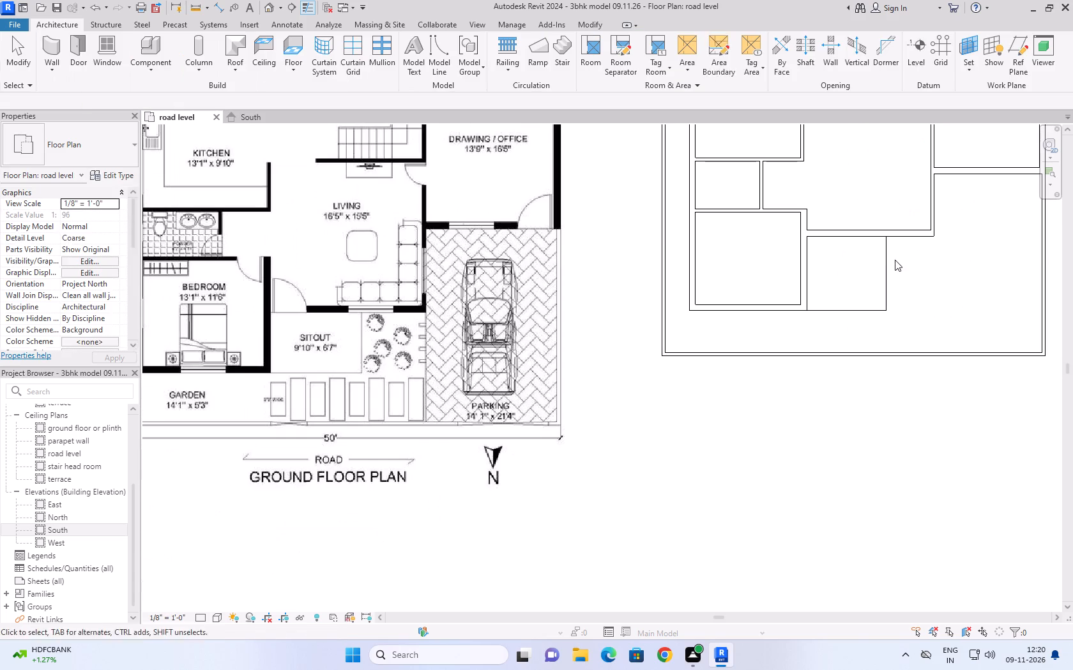
# Check the sitout outline's width and depth through the temporary dimensions of its side and front lines, leaving the values as they are.
pyautogui.click(887, 283)
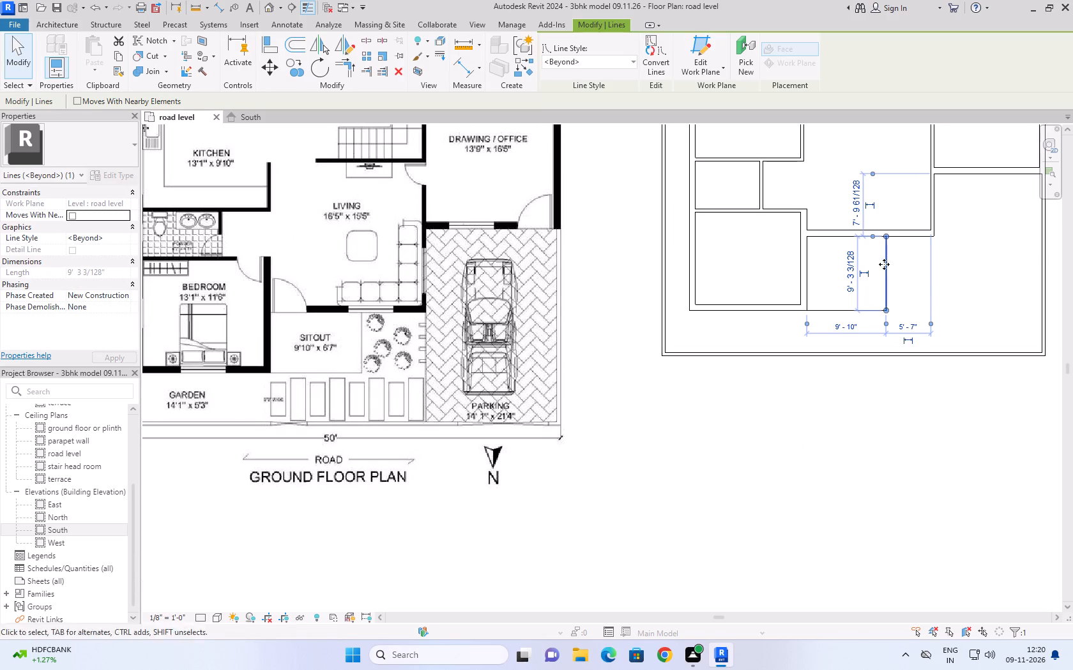
pyautogui.scroll(-4, 844, 343)
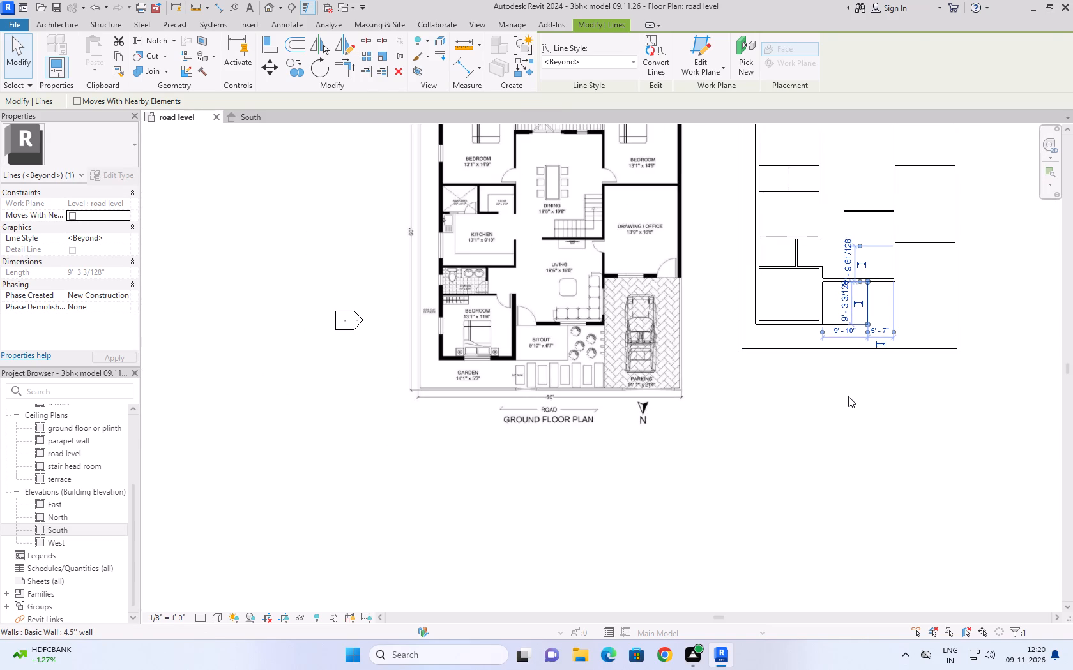
pyautogui.press('Escape')
pyautogui.press('Escape')
pyautogui.press('Escape')
pyautogui.press('Escape')
pyautogui.scroll(-2, 848, 396)
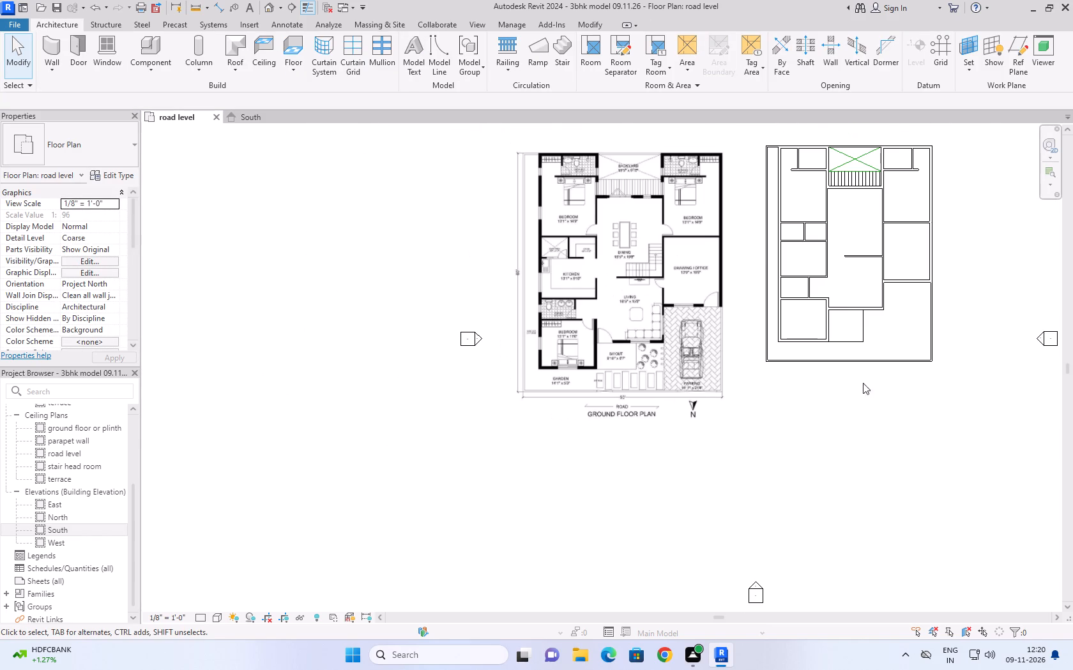
pyautogui.click(854, 341)
pyautogui.scroll(4, 842, 326)
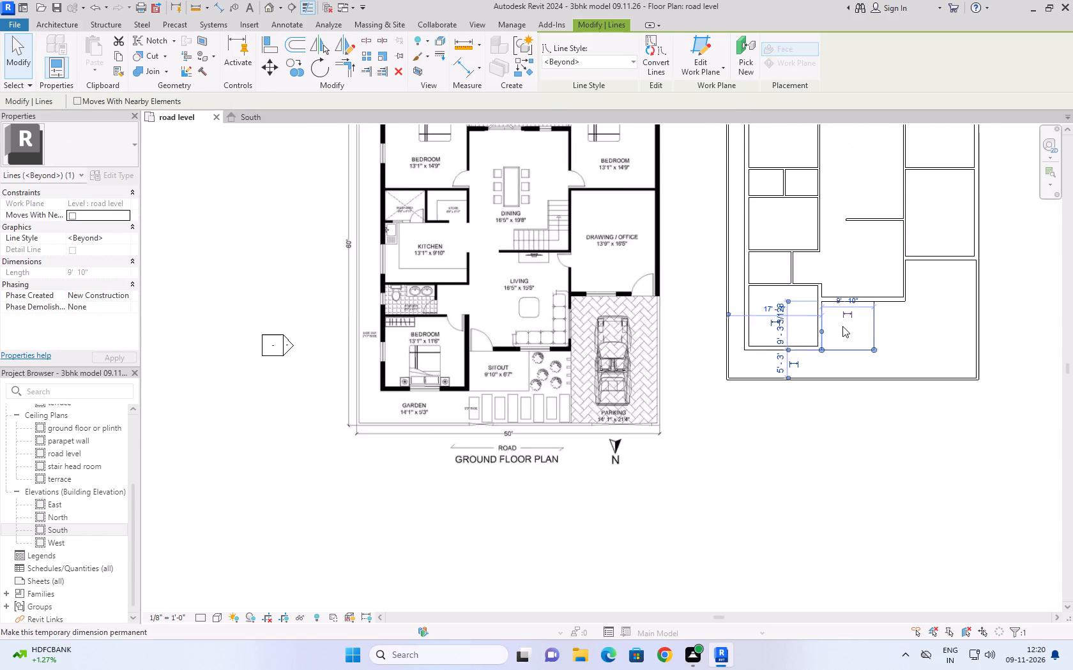
pyautogui.scroll(3, 842, 326)
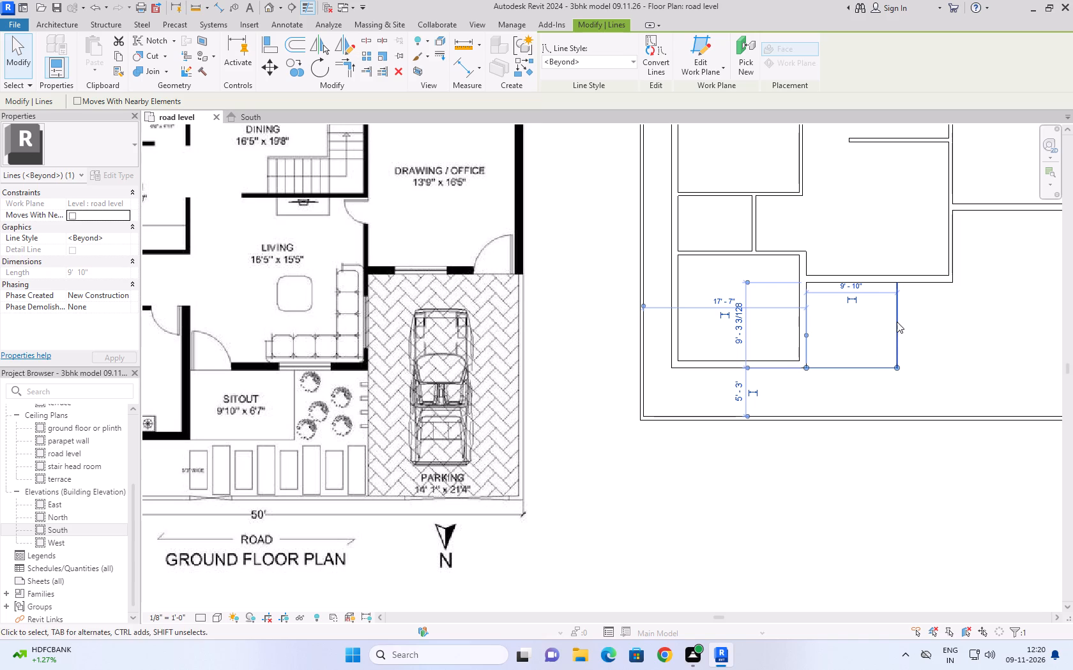
pyautogui.click(743, 327)
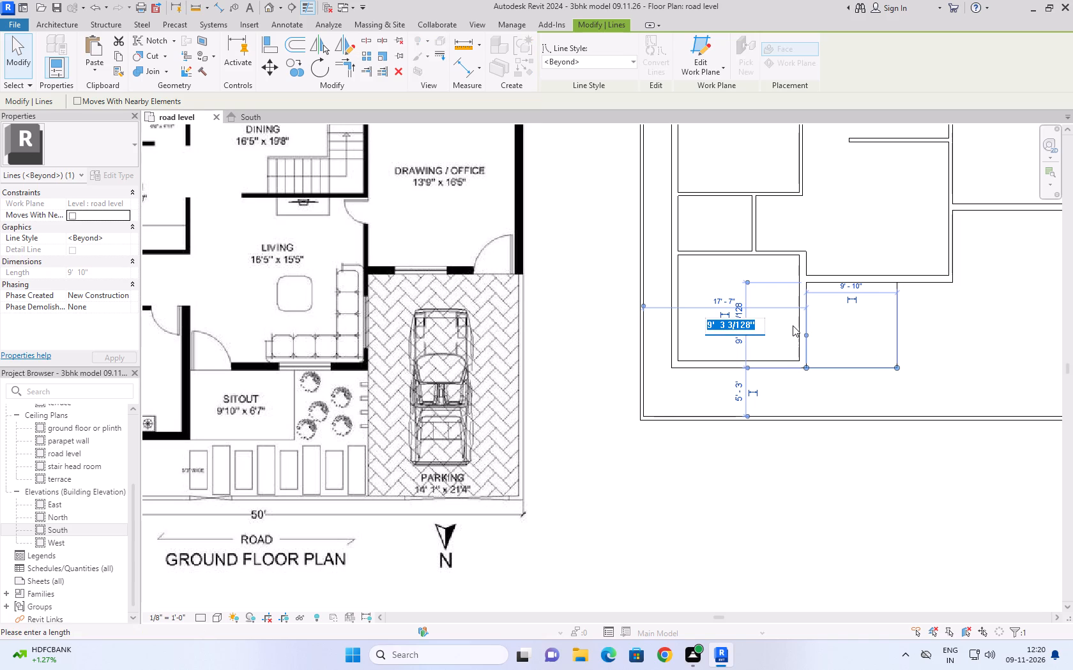
pyautogui.scroll(-4, 793, 325)
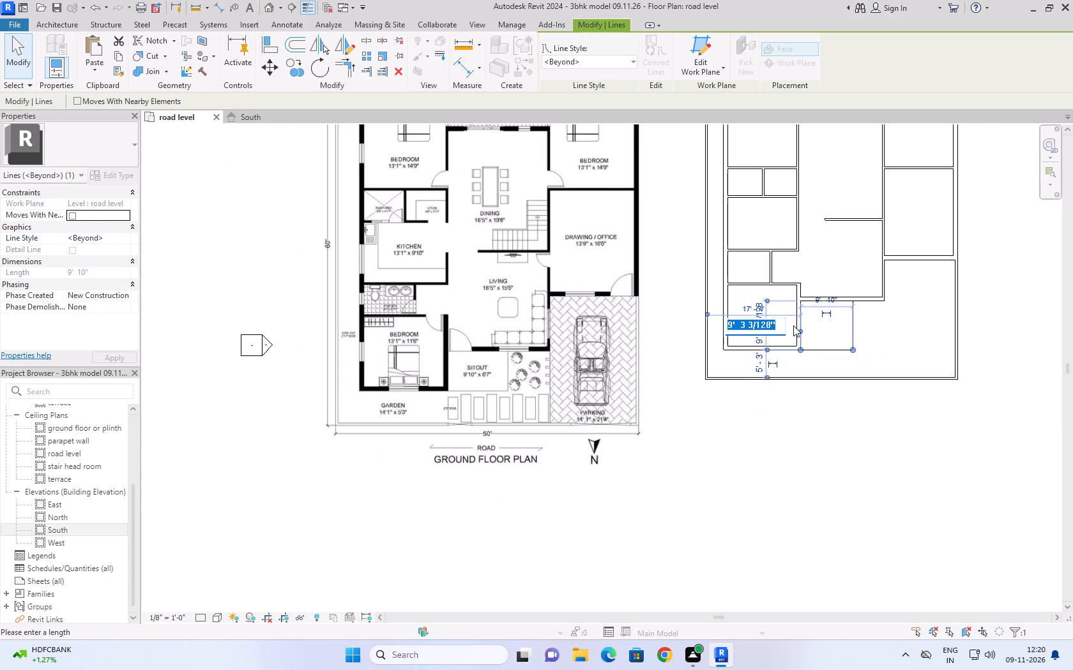
pyautogui.press('Escape')
pyautogui.press('Escape')
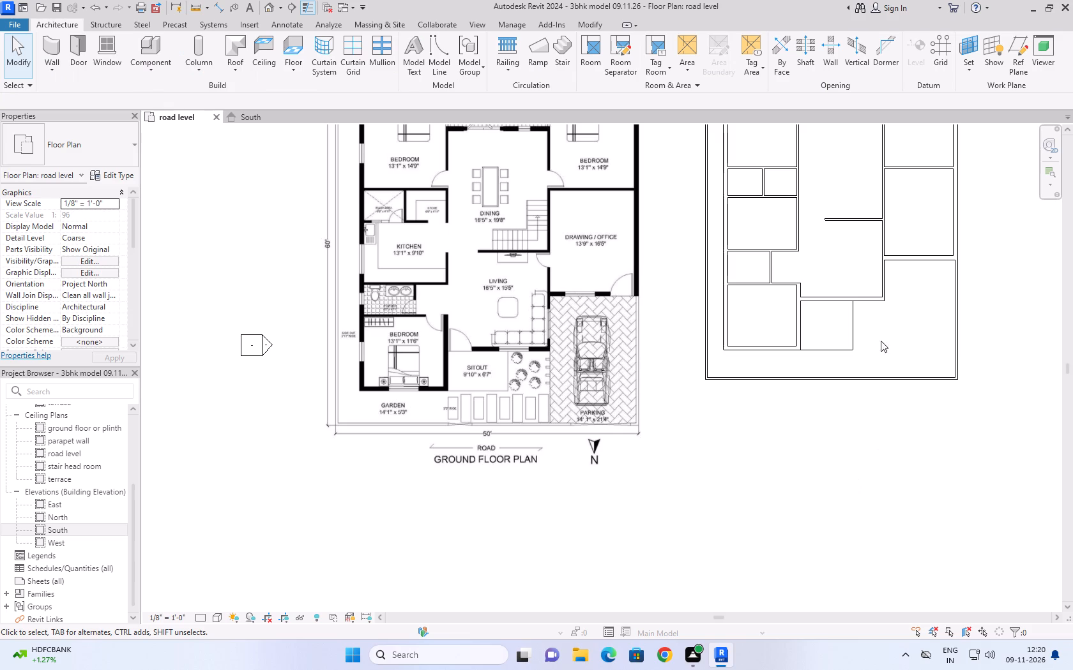
pyautogui.press('Escape')
# Dimension the living room's depth from the short partition wall to its front wall and compare it with the reference plan.
pyautogui.write('di')
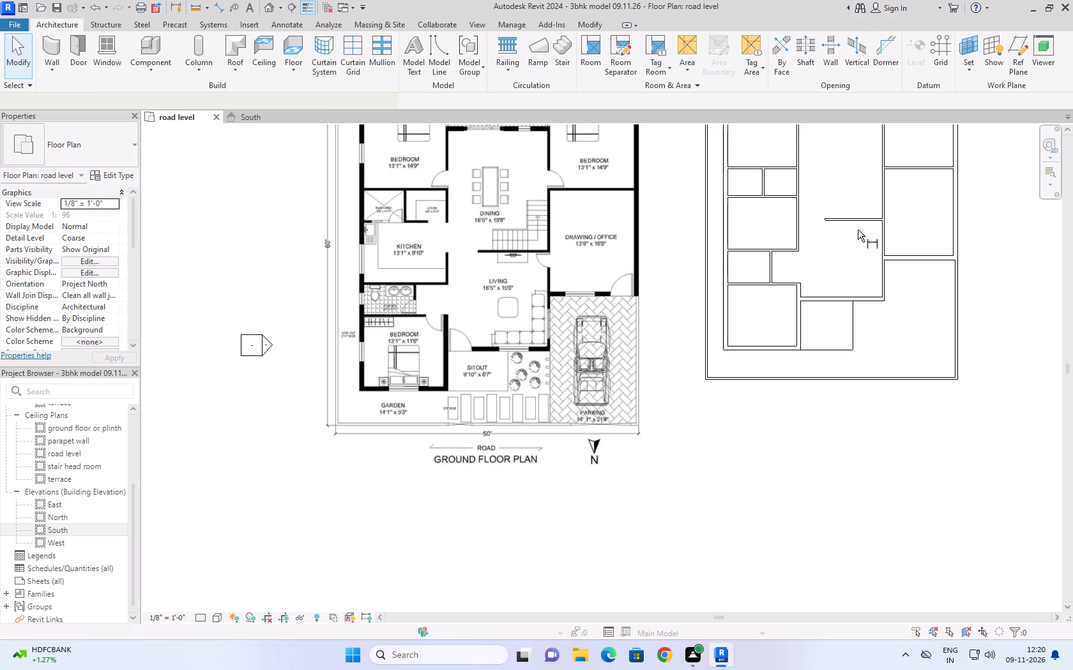
pyautogui.click(858, 221)
pyautogui.click(861, 295)
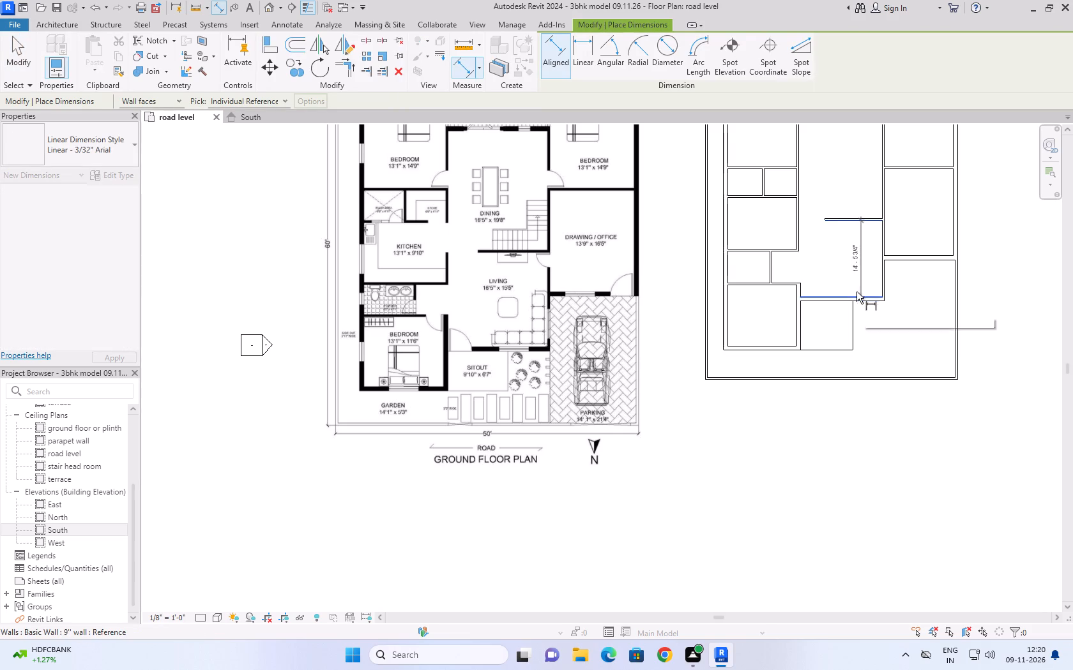
pyautogui.click(850, 287)
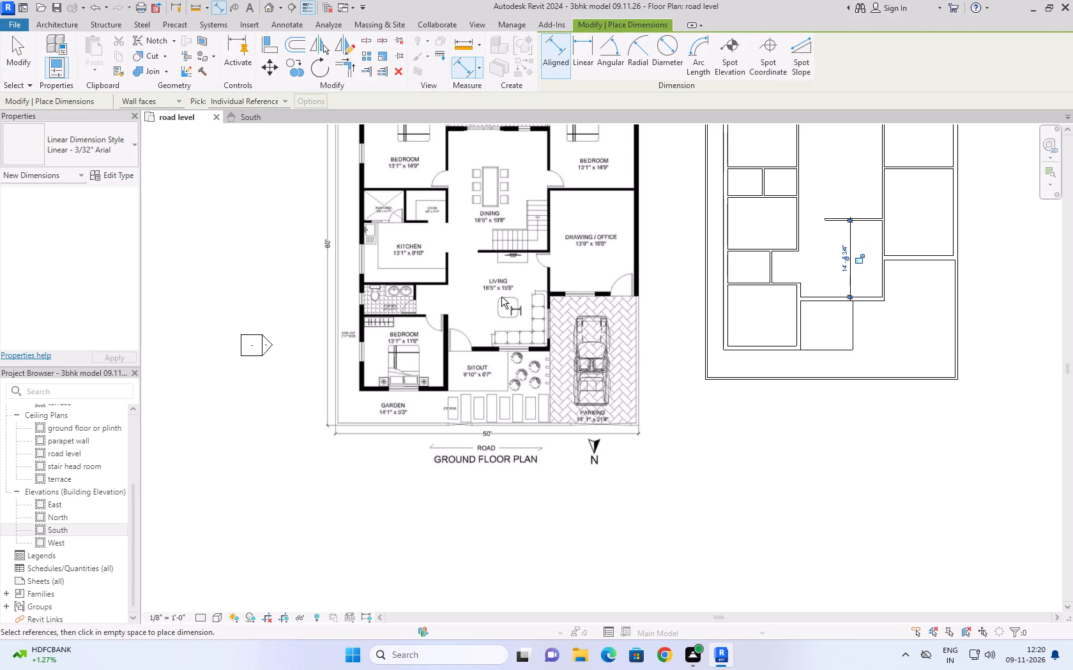
pyautogui.scroll(4, 501, 297)
pyautogui.scroll(-4, 868, 305)
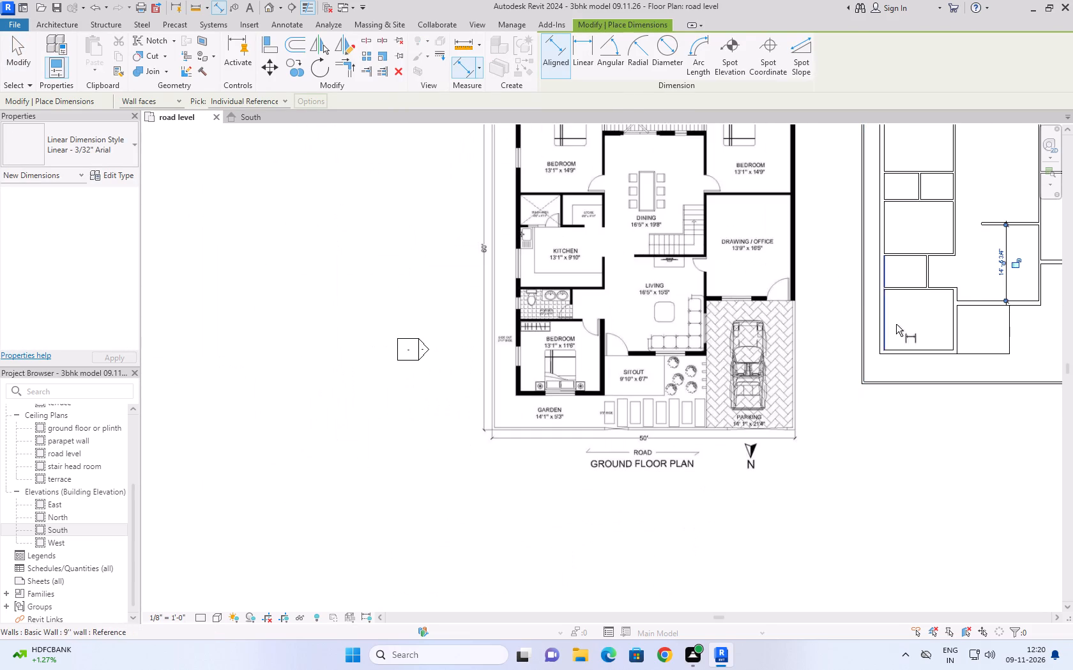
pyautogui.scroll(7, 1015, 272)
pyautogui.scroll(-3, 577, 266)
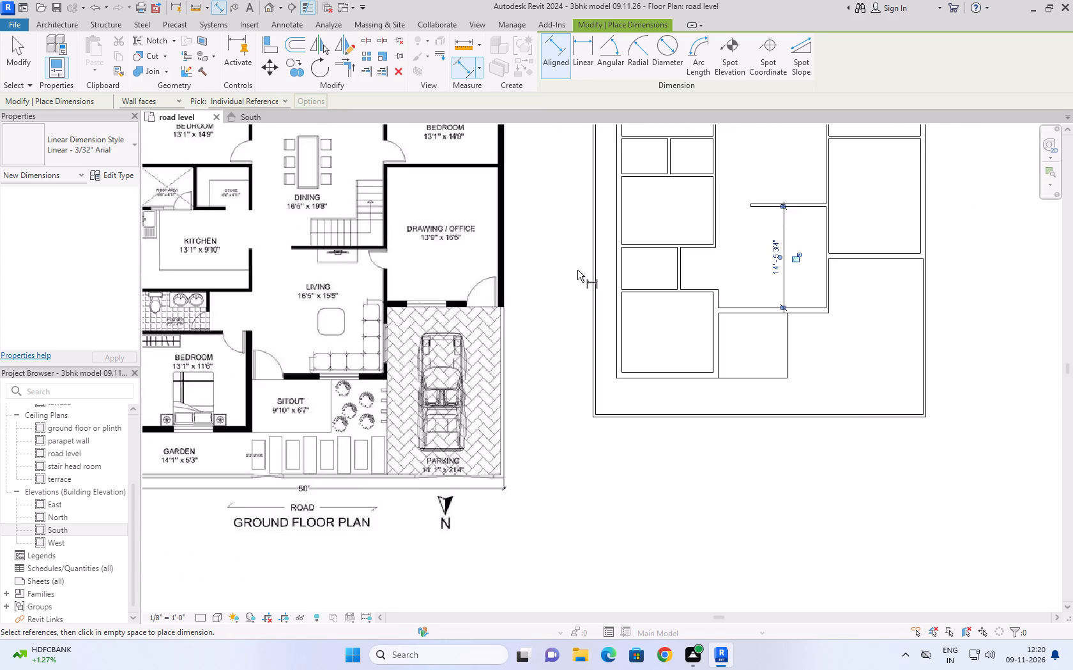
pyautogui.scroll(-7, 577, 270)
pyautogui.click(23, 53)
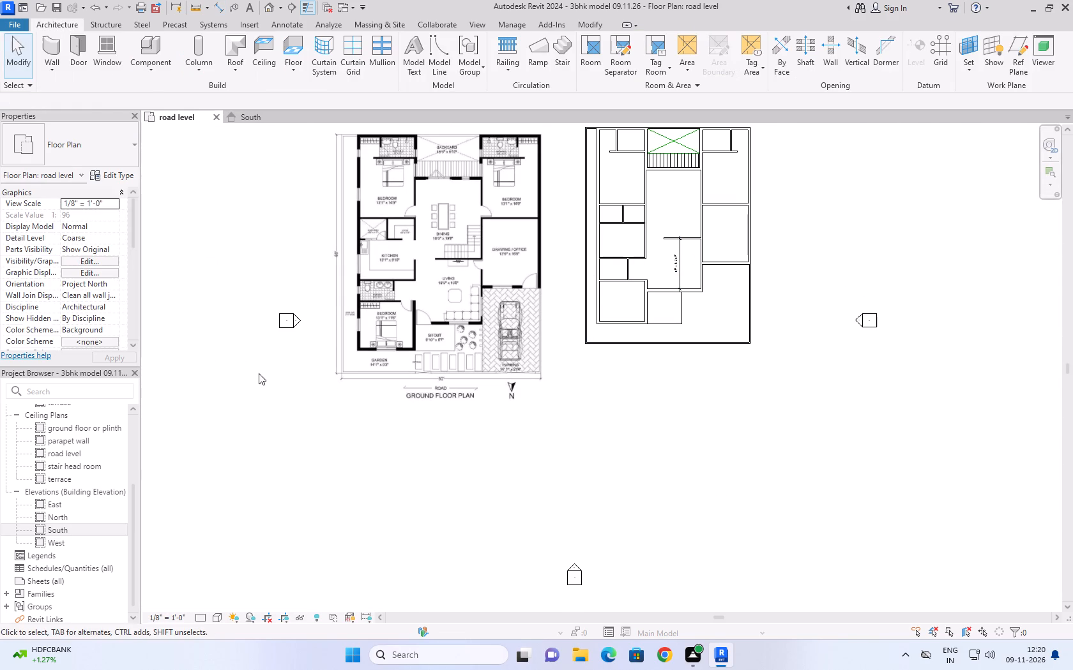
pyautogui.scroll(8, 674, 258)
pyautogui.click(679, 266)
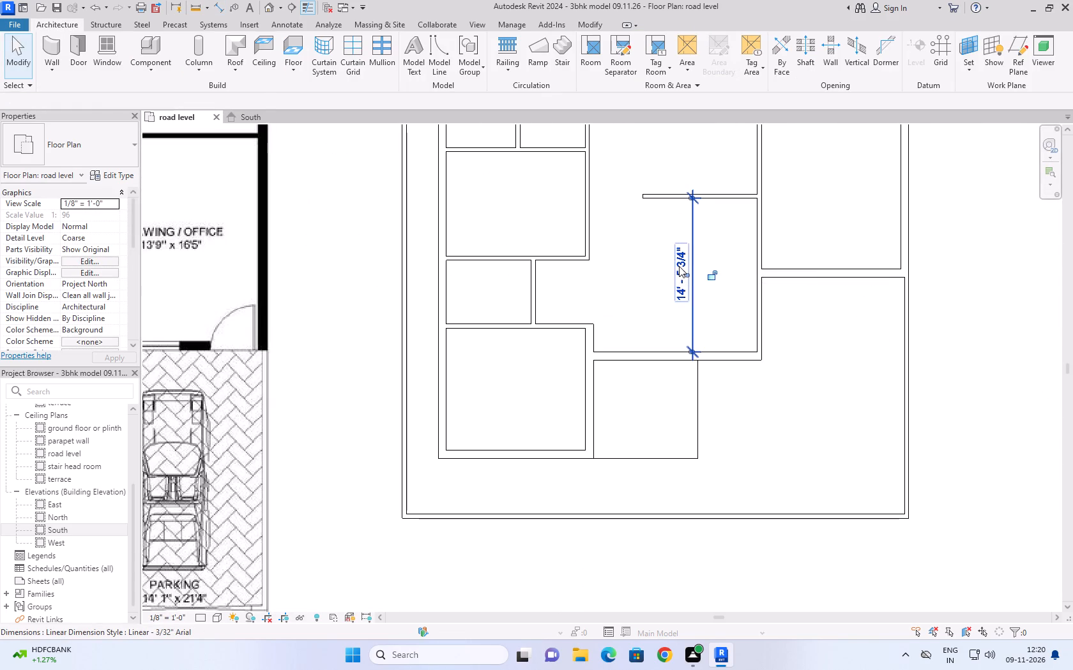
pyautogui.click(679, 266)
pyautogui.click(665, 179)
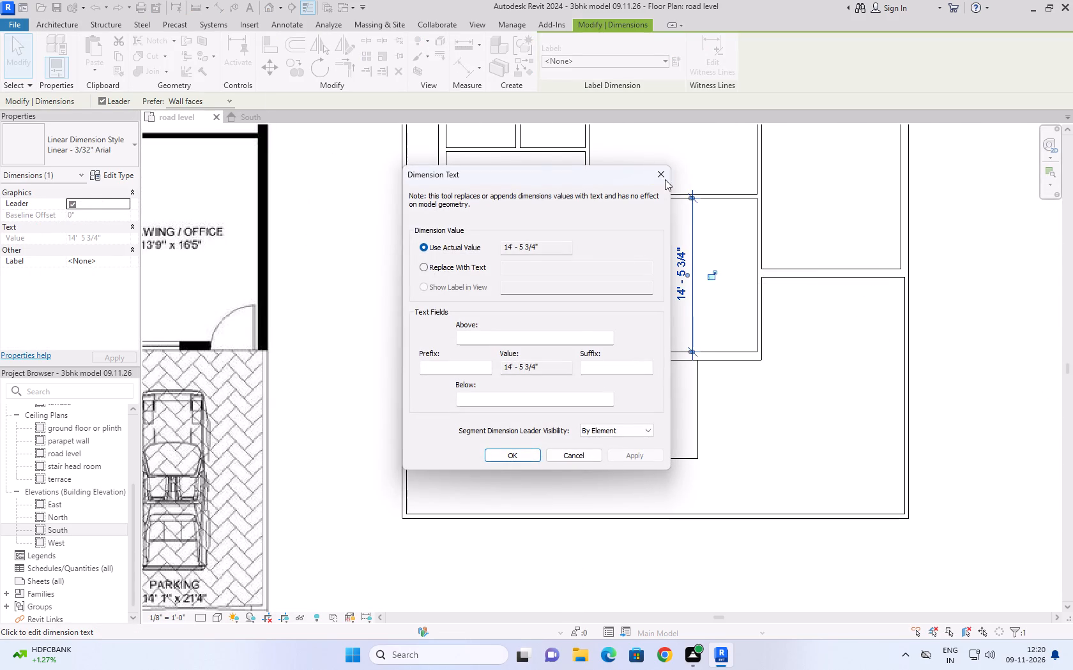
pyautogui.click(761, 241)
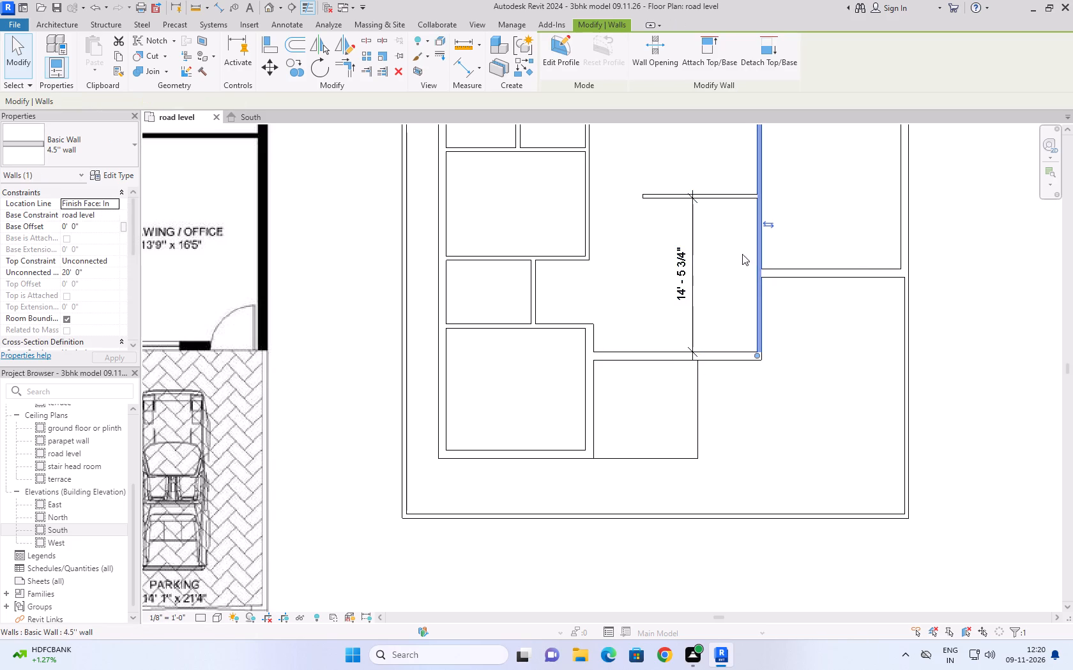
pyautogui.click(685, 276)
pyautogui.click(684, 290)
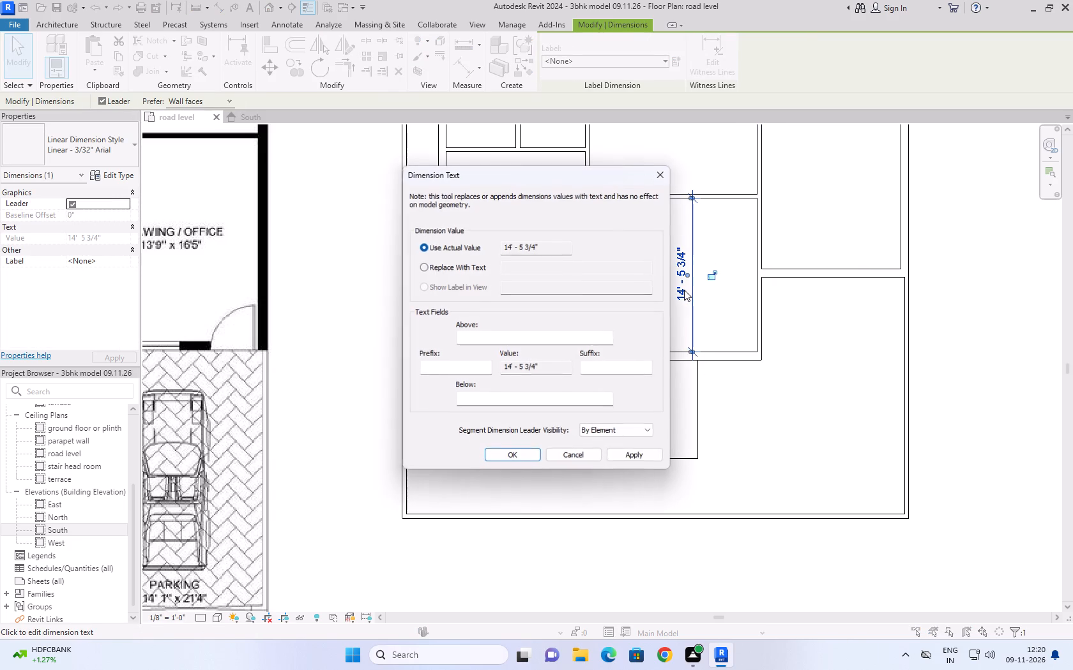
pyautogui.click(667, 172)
# Set the living room's depth to 15'5" by moving its front wall through the depth dimension.
pyautogui.click(732, 354)
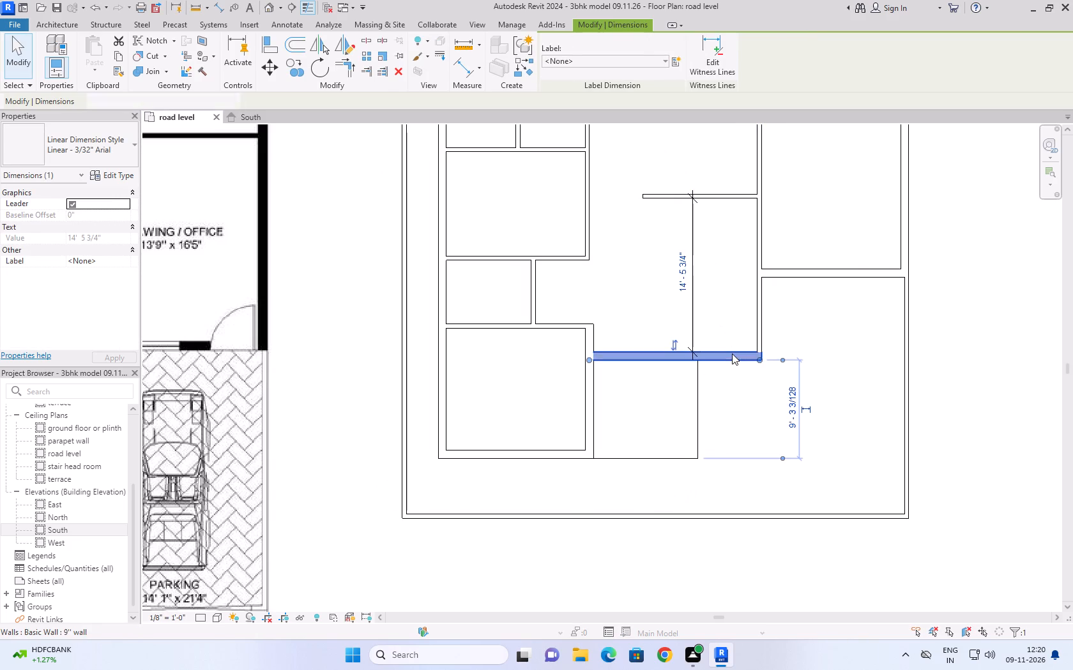
pyautogui.click(684, 269)
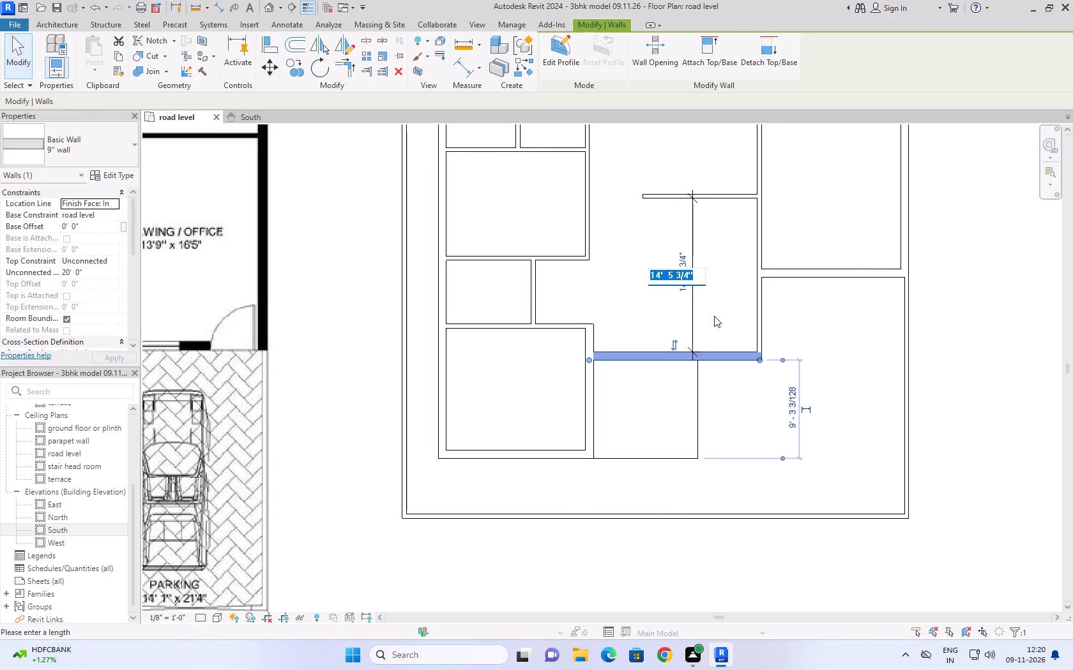
pyautogui.scroll(-4, 714, 316)
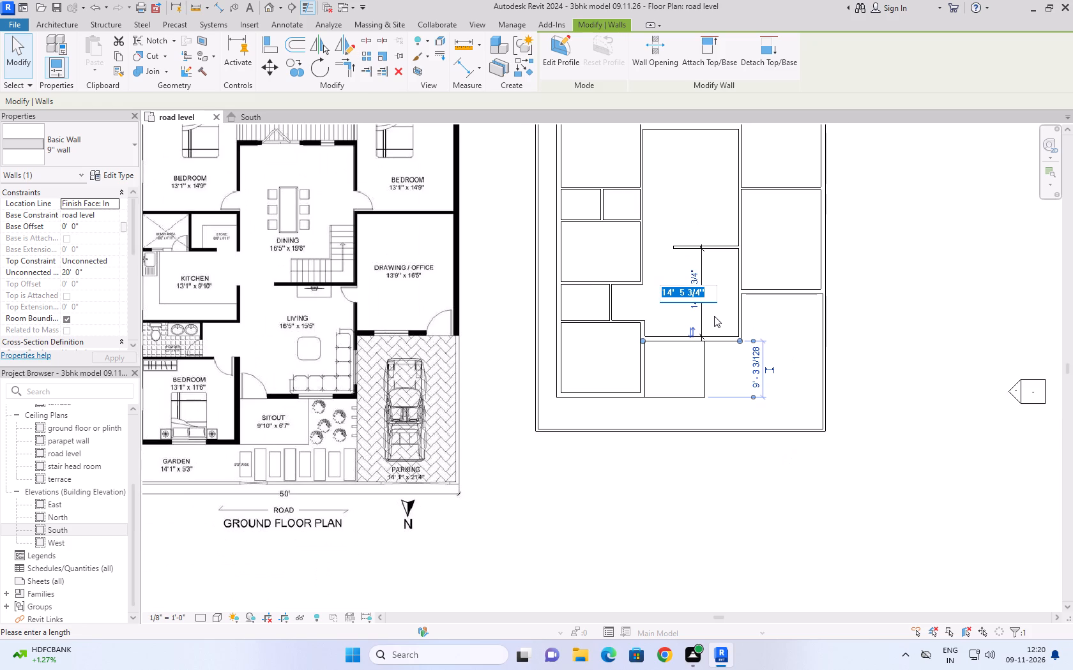
pyautogui.write("15'5")
pyautogui.write("''")
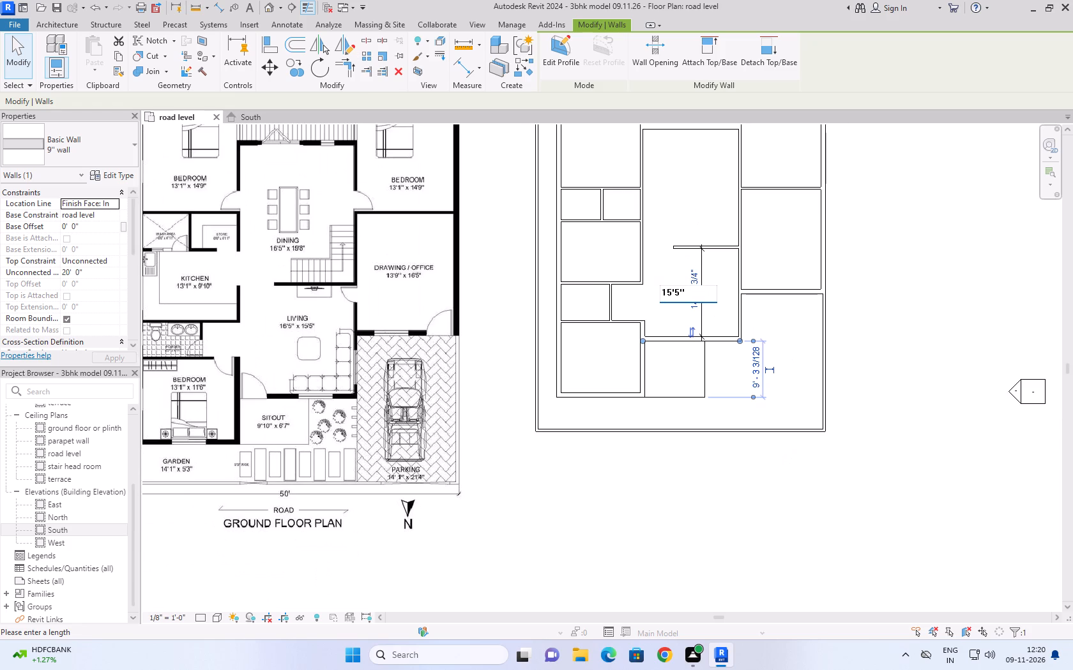
pyautogui.press('Return')
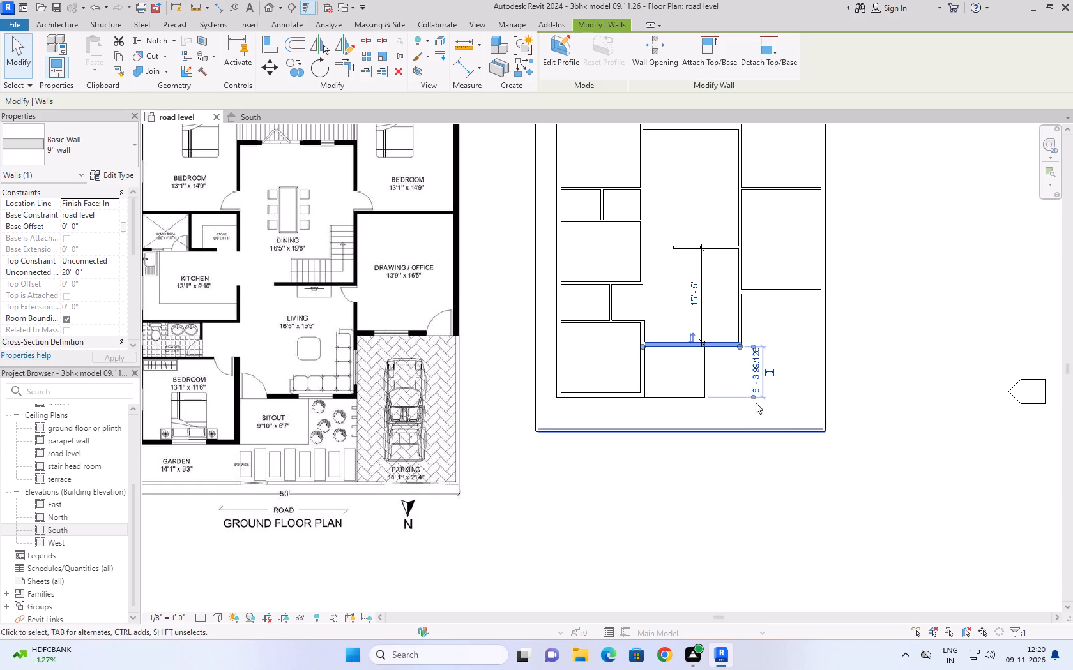
pyautogui.moveTo(721, 288); pyautogui.dragTo(703, 377, button='middle')
pyautogui.scroll(3, 686, 320)
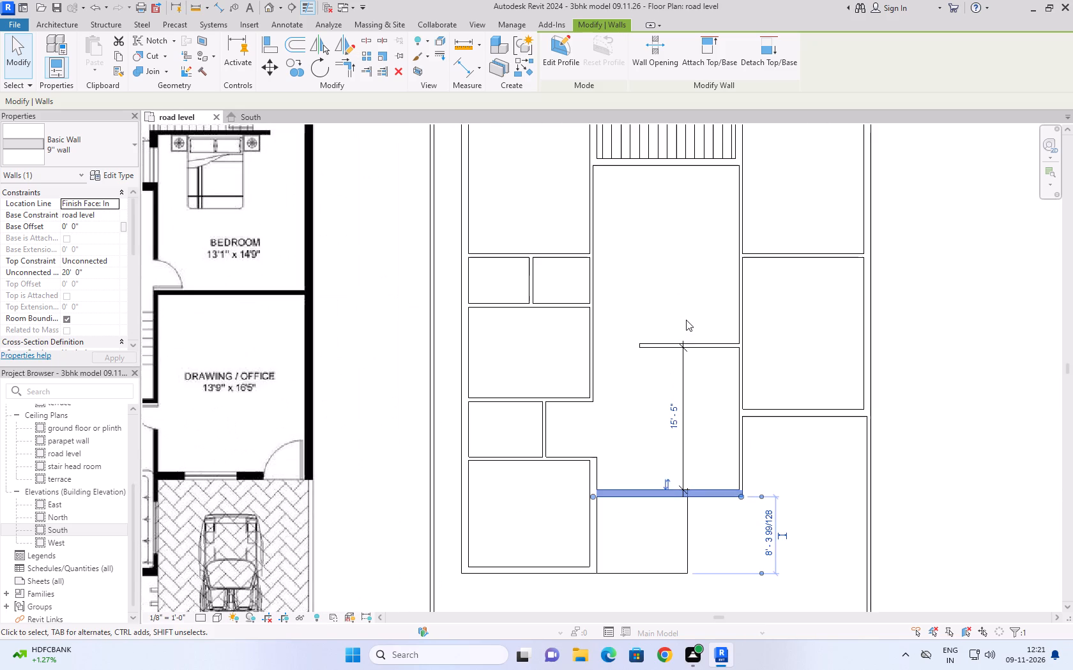
pyautogui.press('Escape')
pyautogui.press('Escape')
pyautogui.press('Escape')
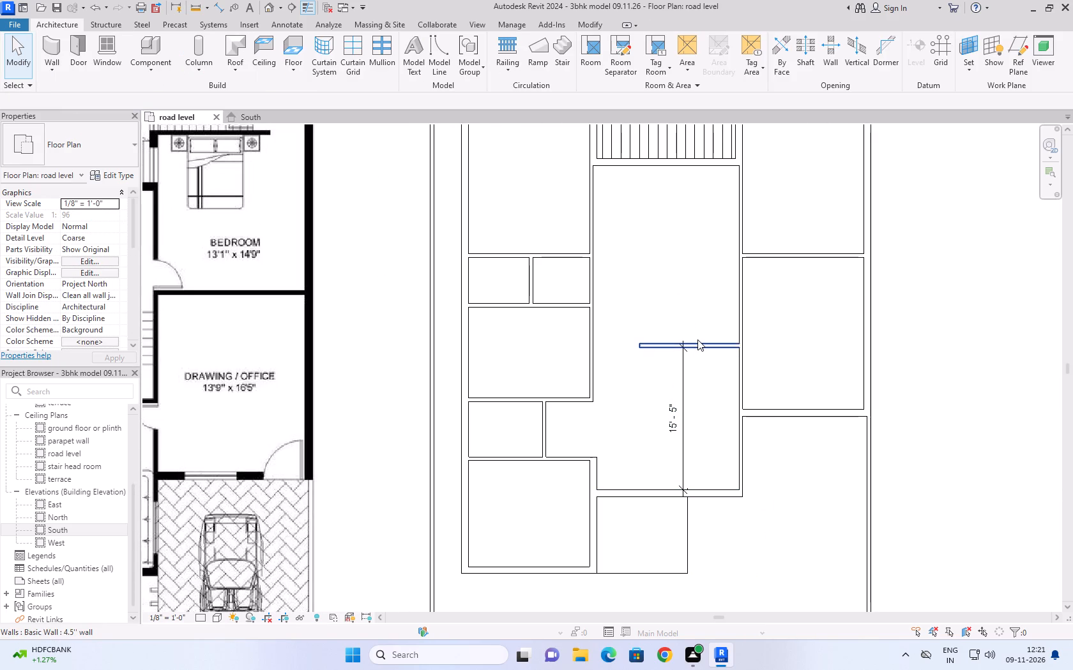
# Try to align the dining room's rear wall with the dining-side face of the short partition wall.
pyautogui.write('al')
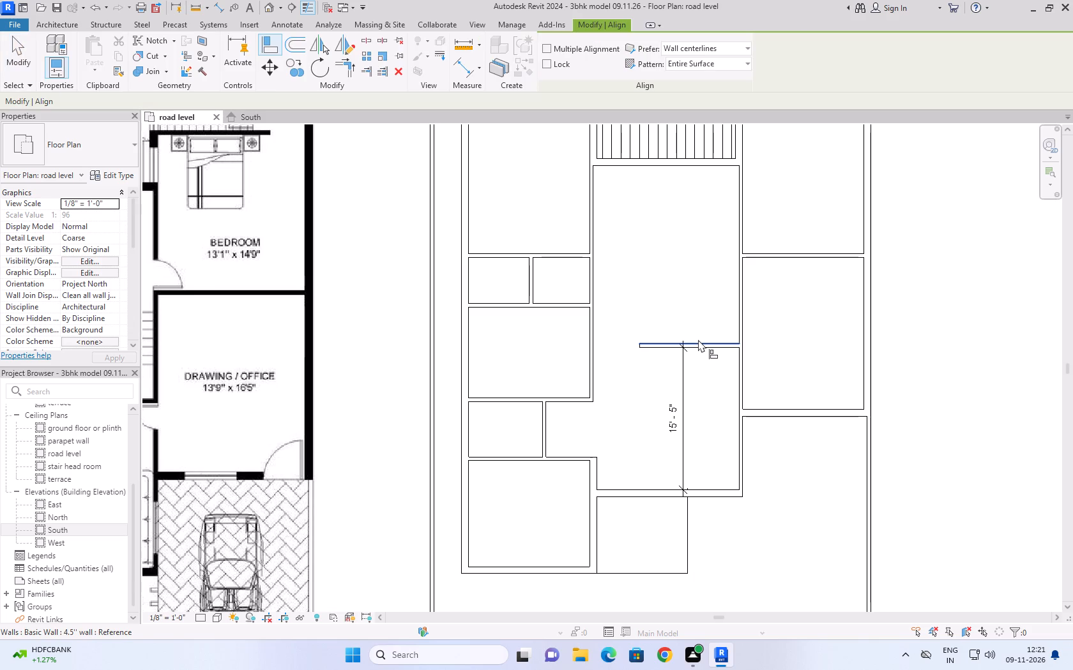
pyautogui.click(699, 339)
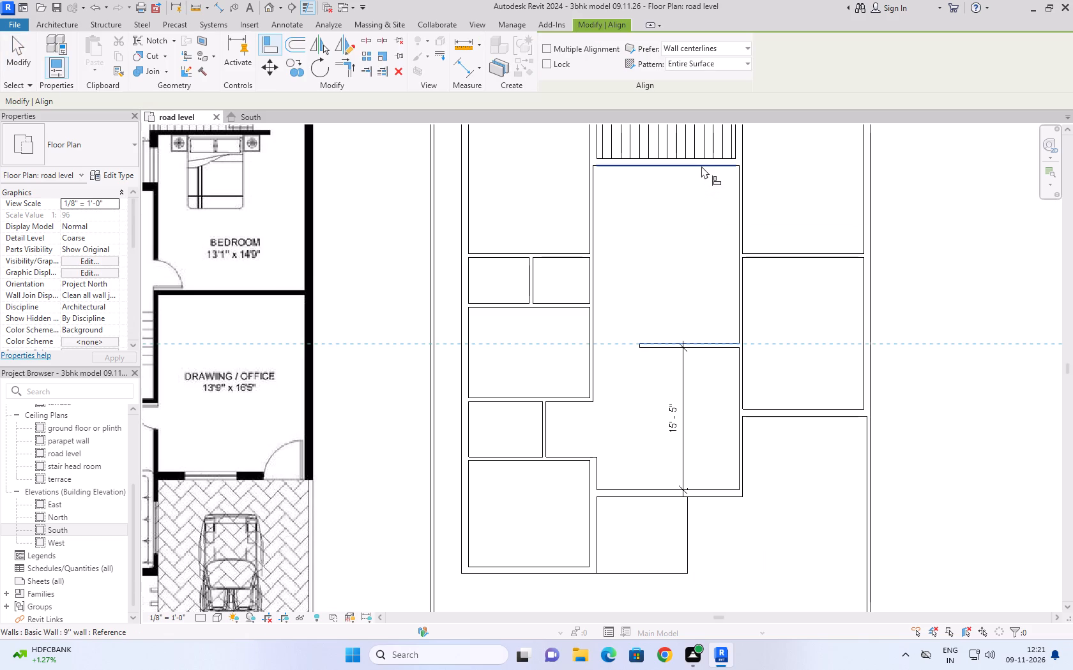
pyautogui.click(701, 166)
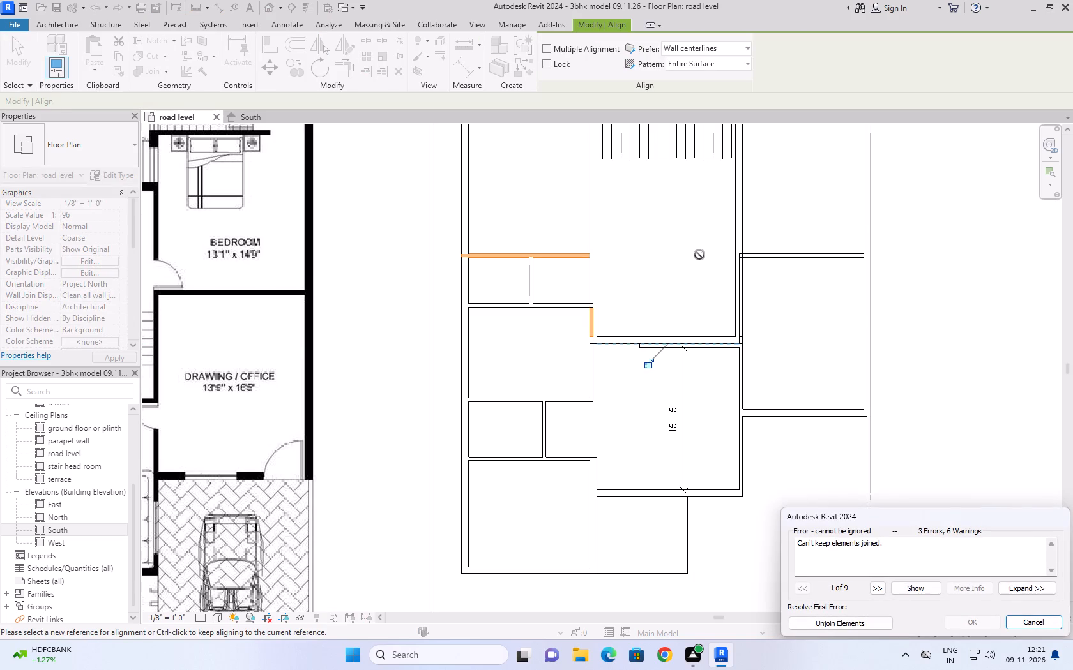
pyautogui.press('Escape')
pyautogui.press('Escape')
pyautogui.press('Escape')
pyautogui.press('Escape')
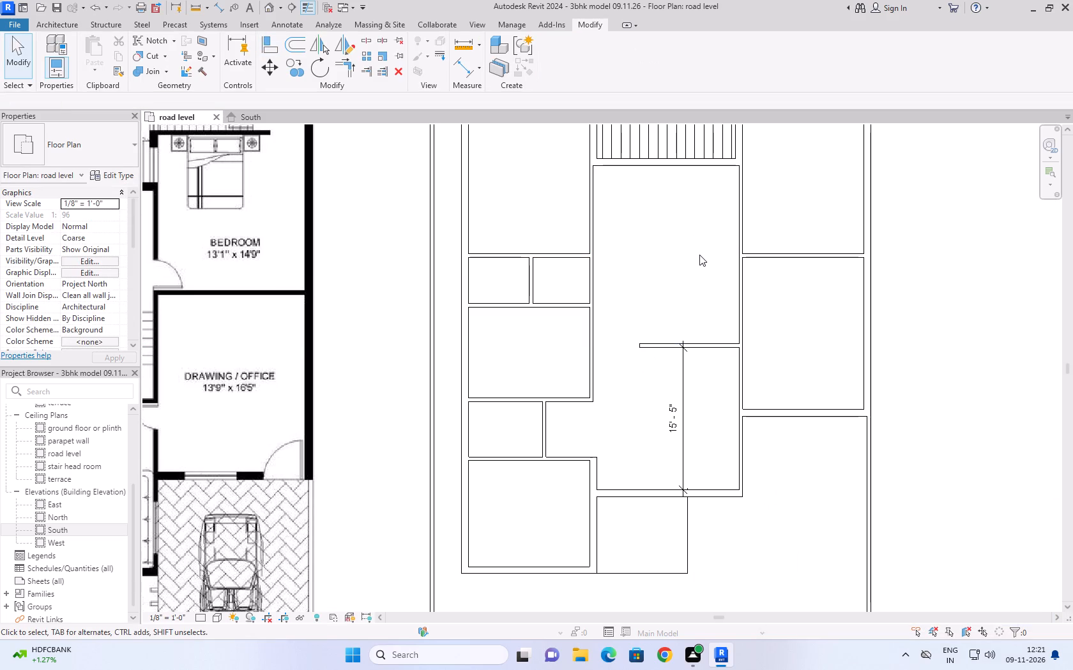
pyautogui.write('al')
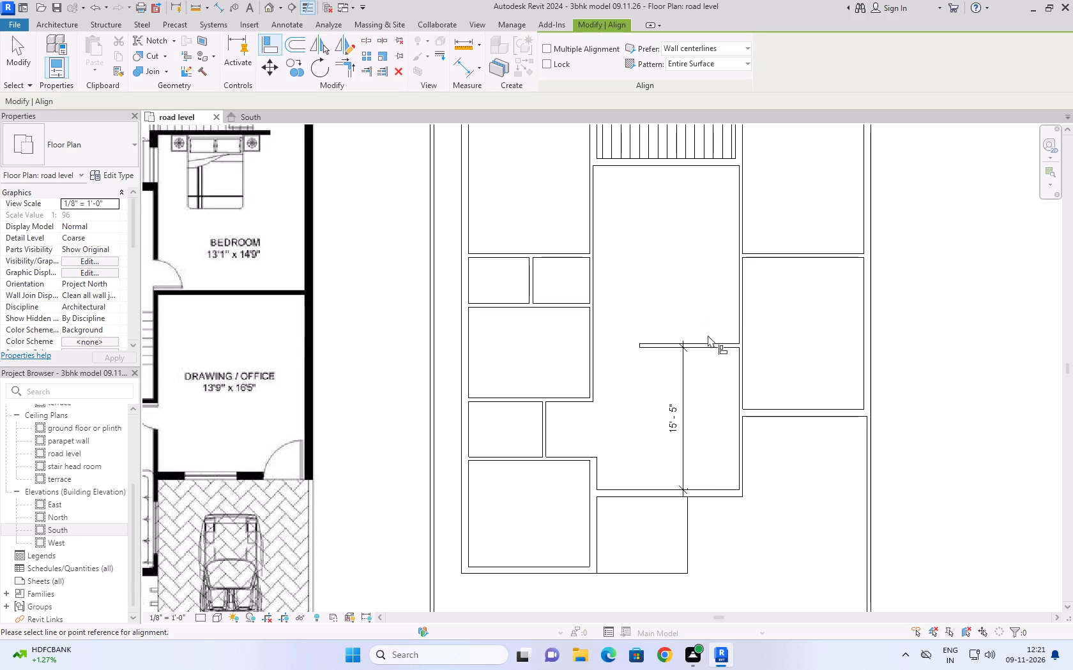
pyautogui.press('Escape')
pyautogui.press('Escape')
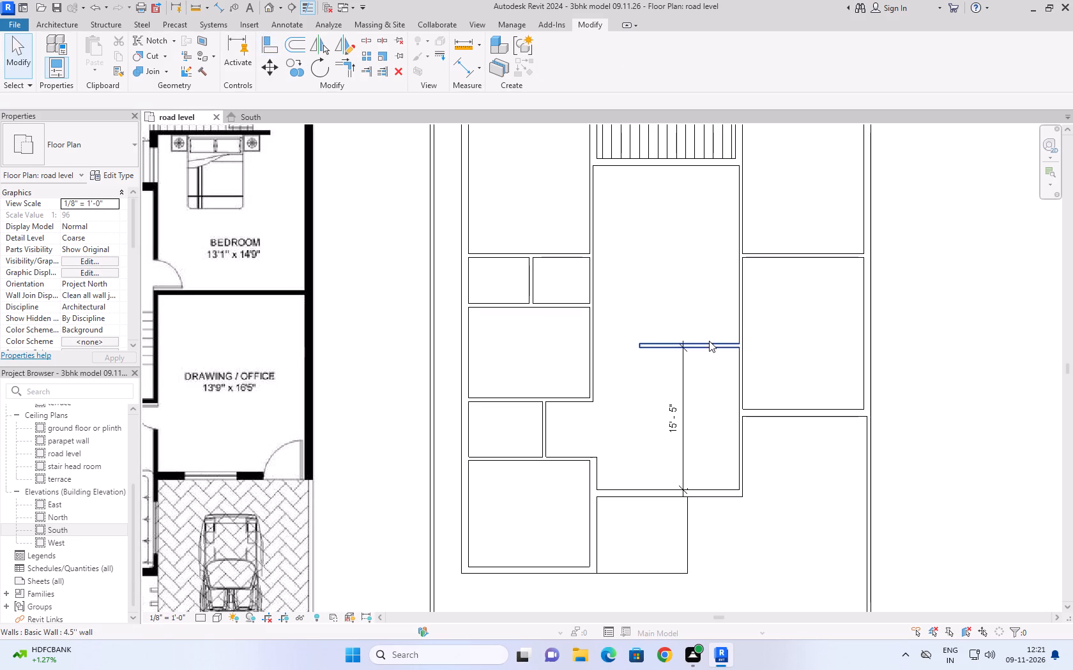
# Dimension the dining room's depth from the short partition wall to its rear wall, in line with the living room dimension.
pyautogui.write('di')
pyautogui.click(709, 341)
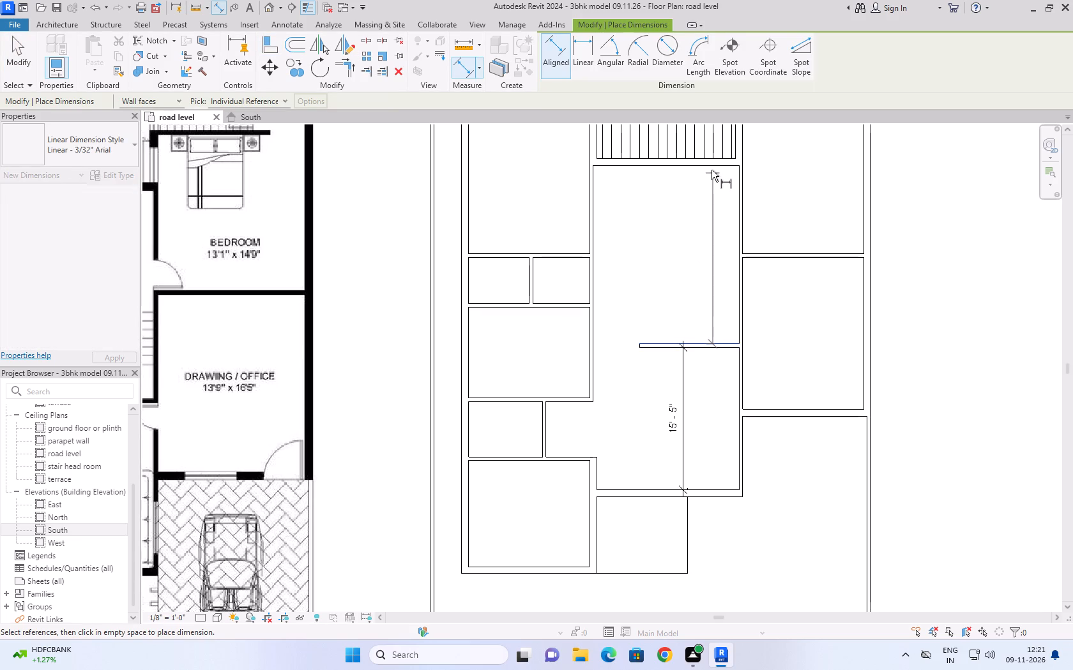
pyautogui.click(710, 165)
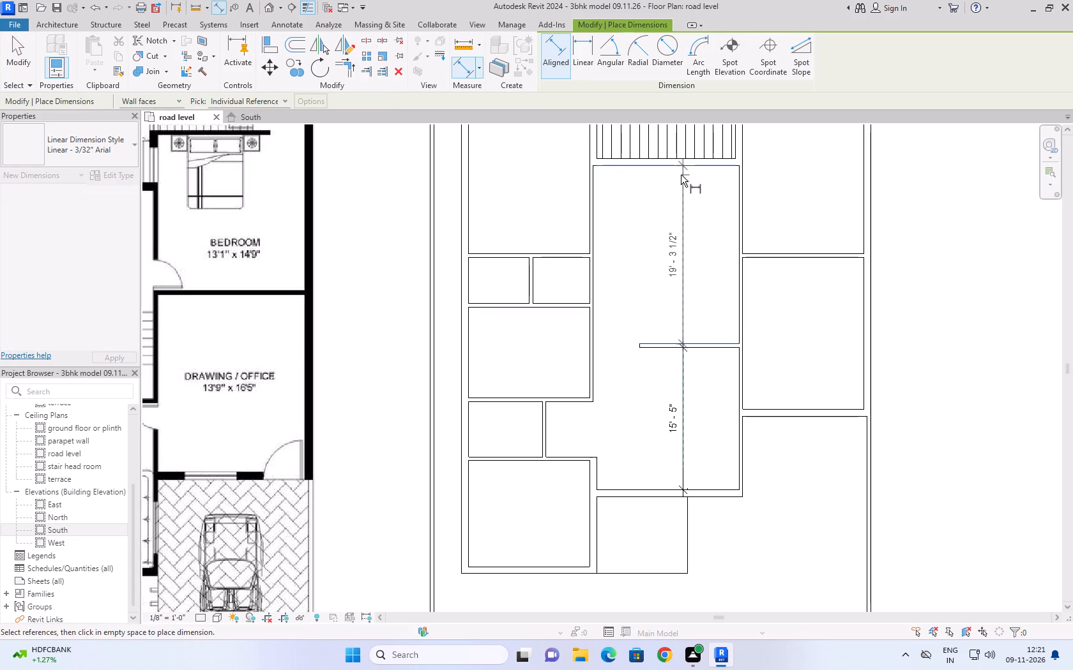
pyautogui.scroll(-4, 681, 175)
pyautogui.scroll(3, 681, 175)
pyautogui.click(681, 182)
pyautogui.press('Escape')
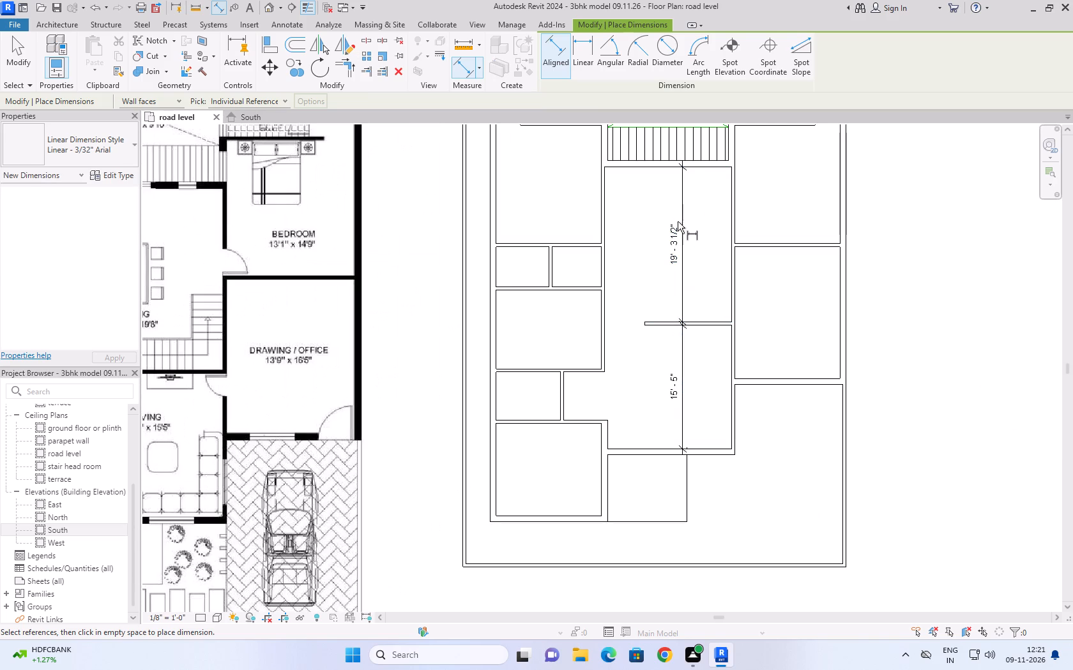
pyautogui.press('Escape')
pyautogui.click(676, 232)
pyautogui.press('Escape')
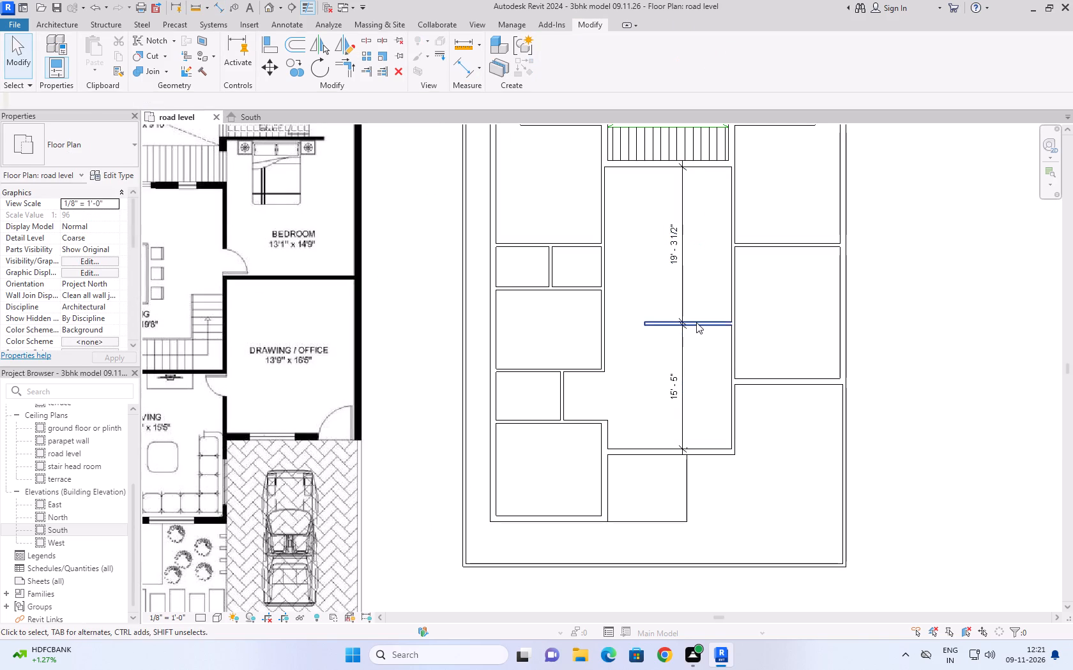
# Set the dining room's depth to 19'8" by moving the short partition wall through the depth dimension.
pyautogui.click(696, 322)
pyautogui.click(675, 236)
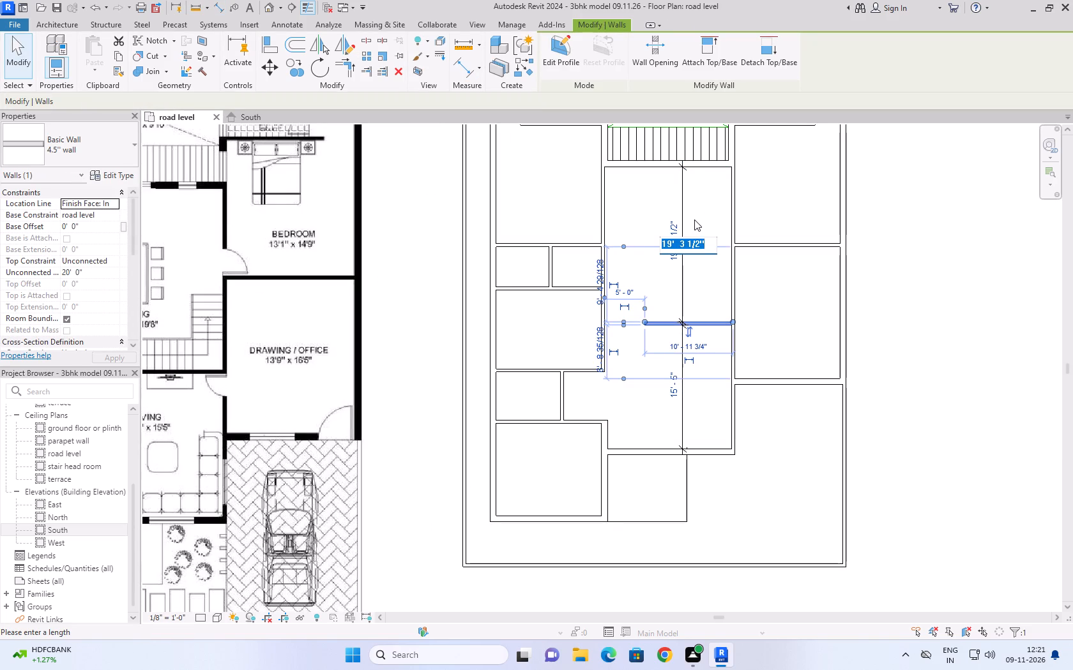
pyautogui.press('1')
pyautogui.write("9'")
pyautogui.write("8''")
pyautogui.press('Return')
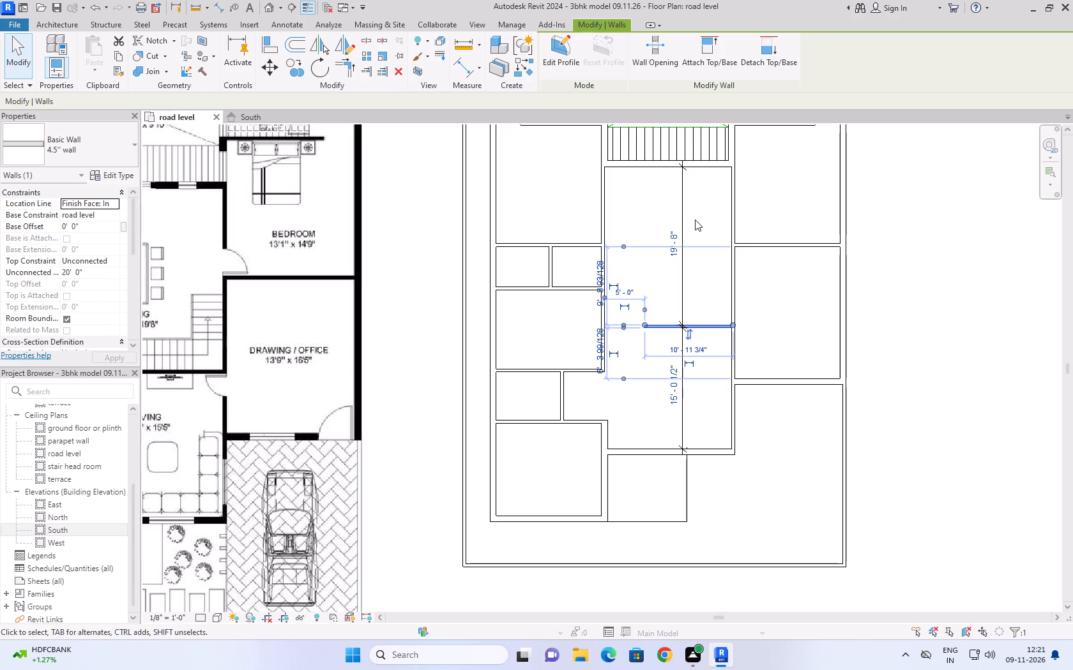
pyautogui.press('Escape')
pyautogui.press('Escape')
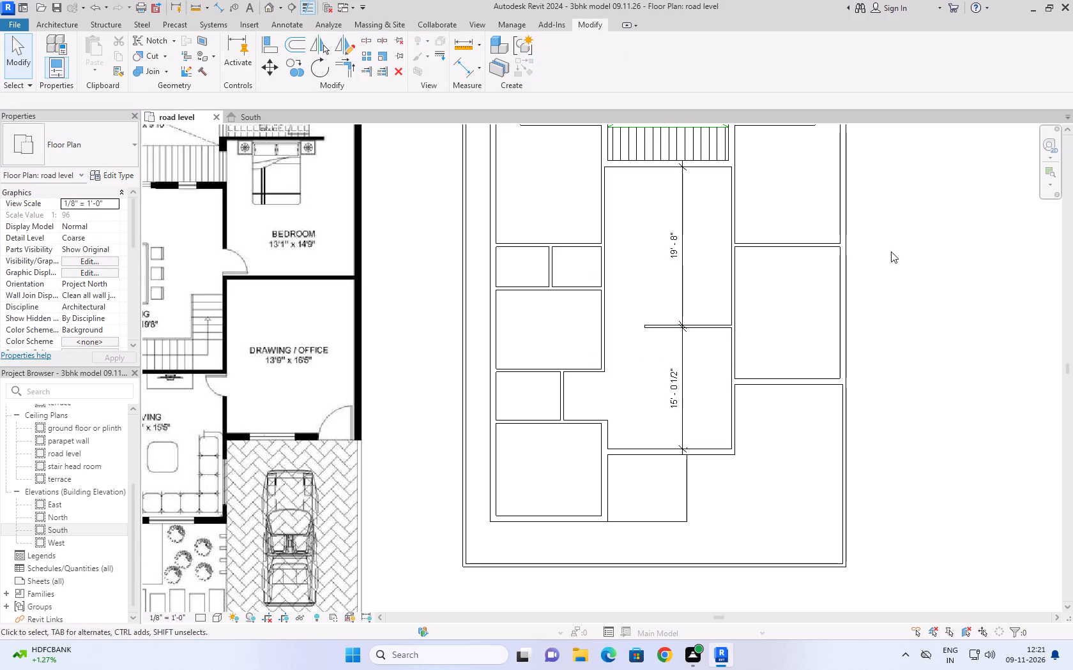
pyautogui.press('Escape')
pyautogui.press('Escape')
# Dimension the dining room's width between its two side walls and compare it with the reference plan.
pyautogui.press('d')
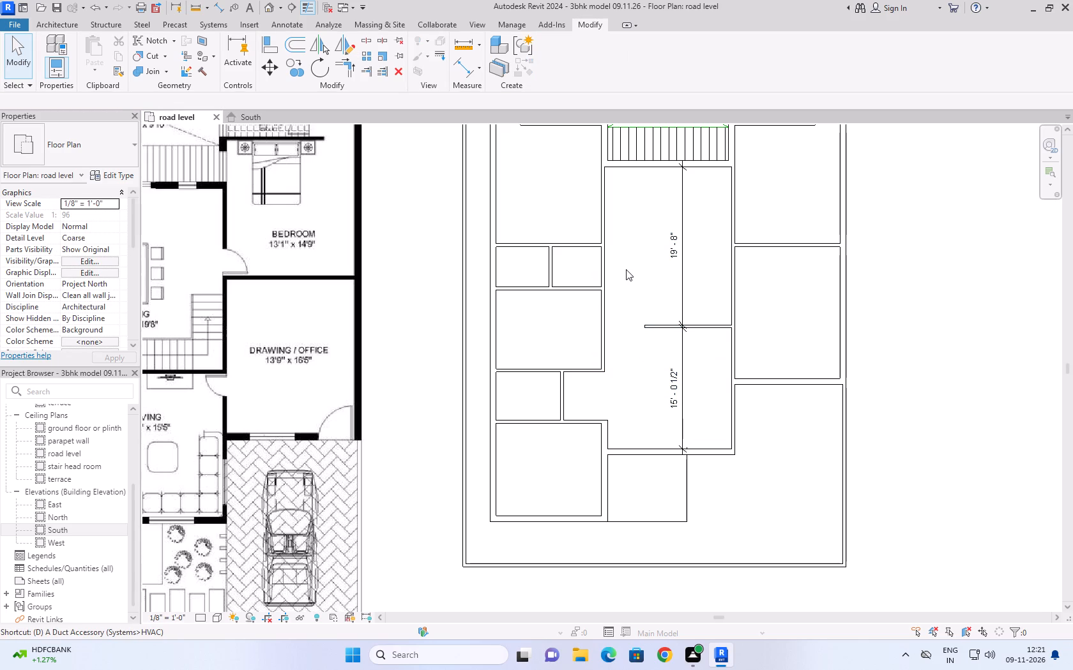
pyautogui.press('i')
pyautogui.scroll(4, 618, 271)
pyautogui.click(594, 274)
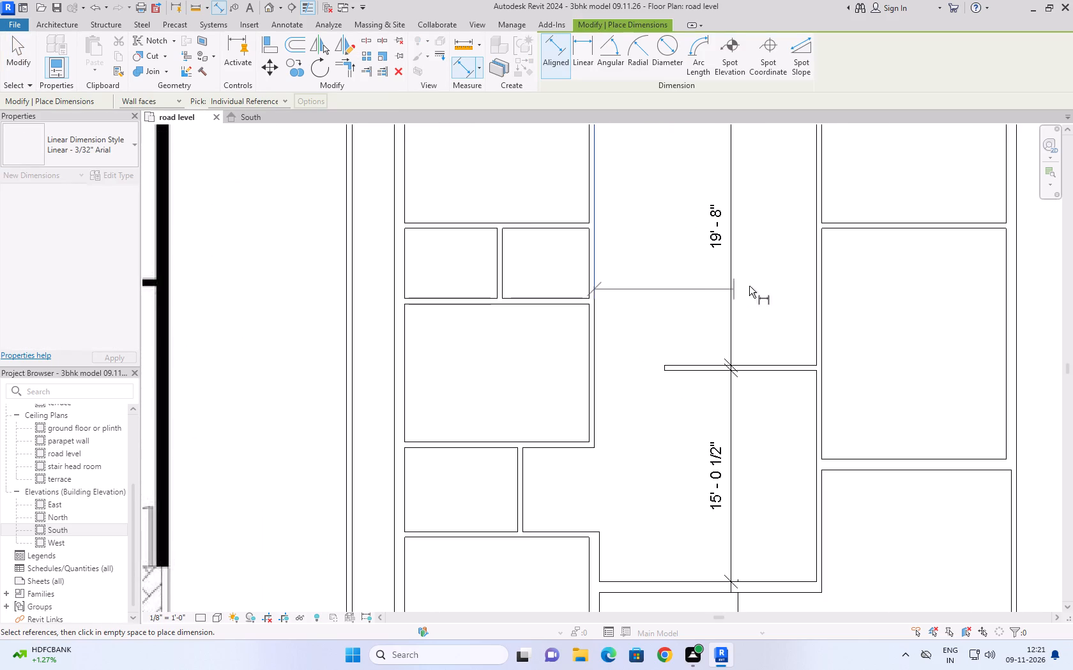
pyautogui.click(816, 270)
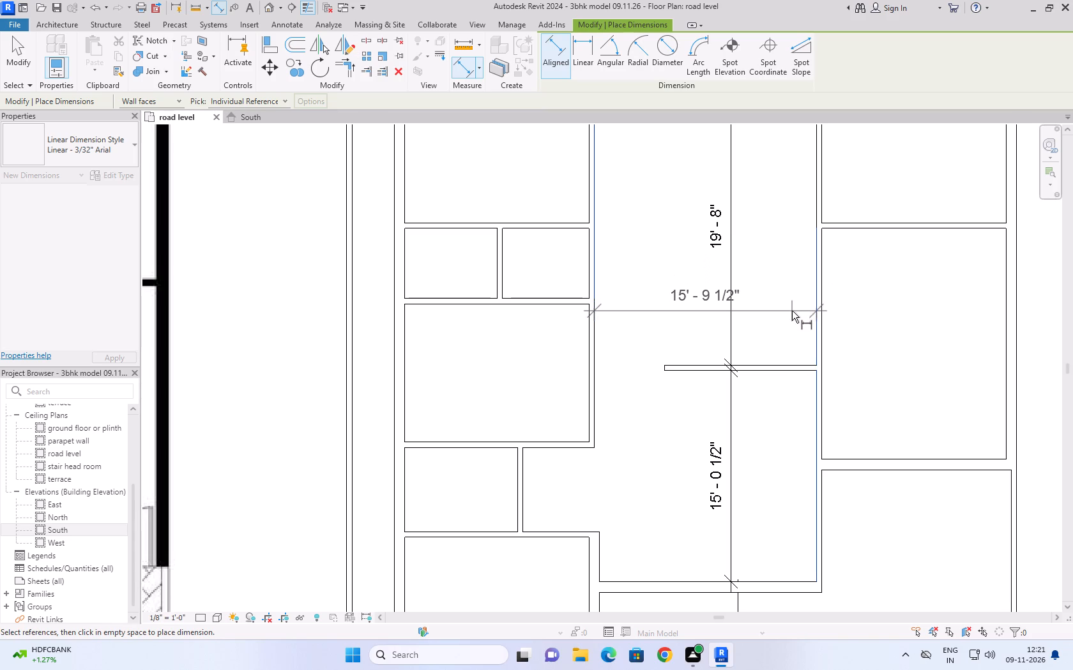
pyautogui.click(792, 311)
pyautogui.scroll(-5, 792, 279)
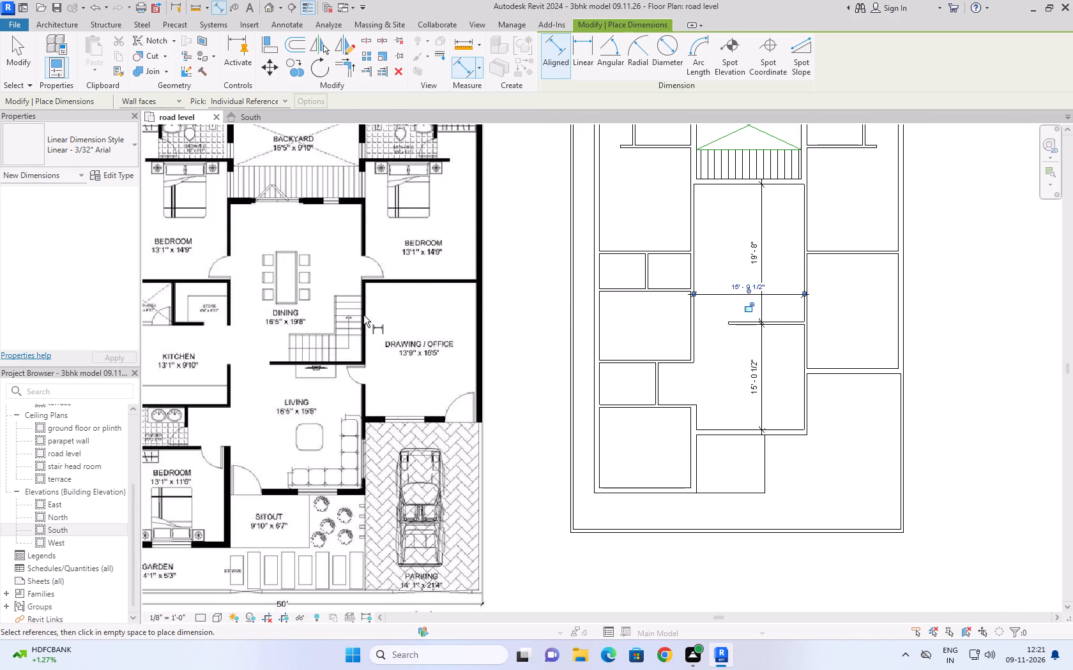
pyautogui.scroll(5, 264, 328)
pyautogui.scroll(-5, 300, 271)
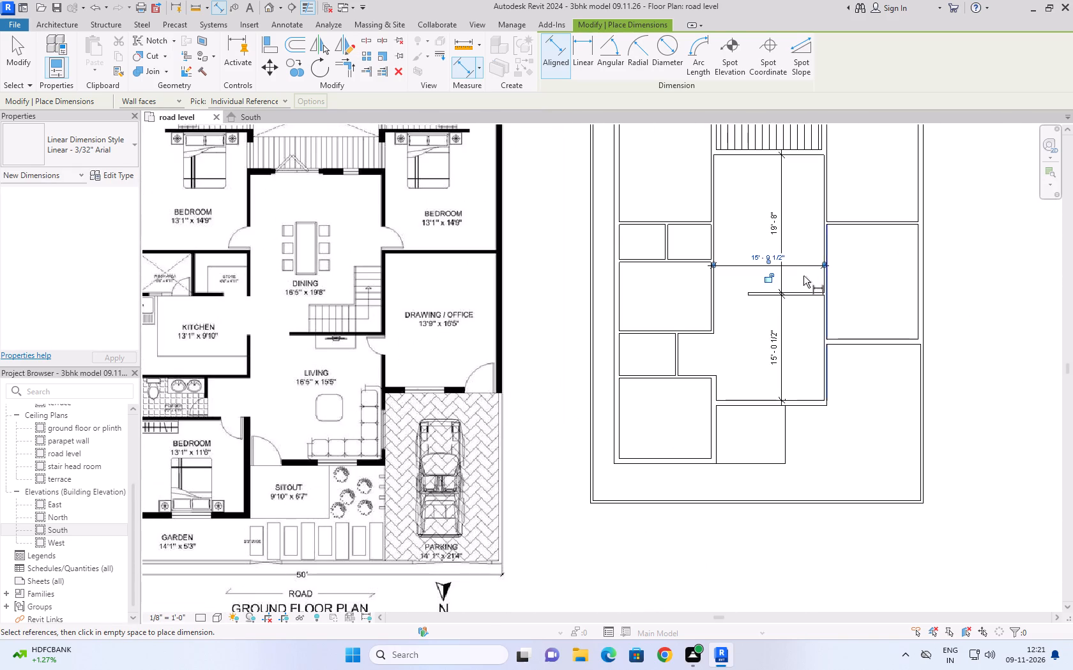
pyautogui.scroll(6, 762, 256)
pyautogui.scroll(-6, 752, 288)
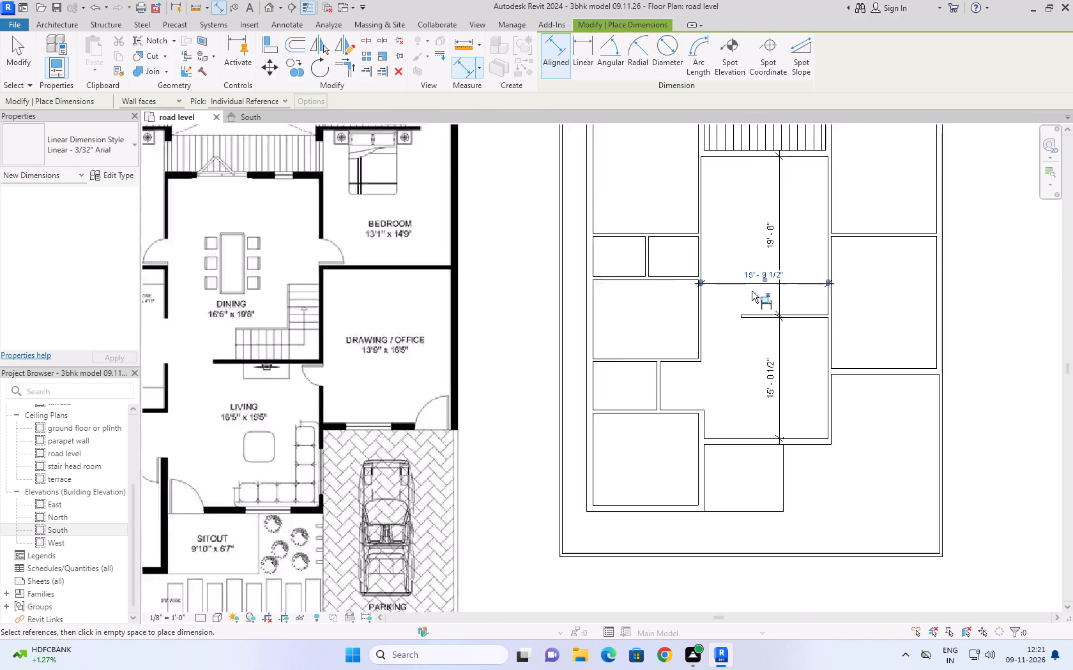
pyautogui.scroll(-2, 752, 291)
pyautogui.press('Escape')
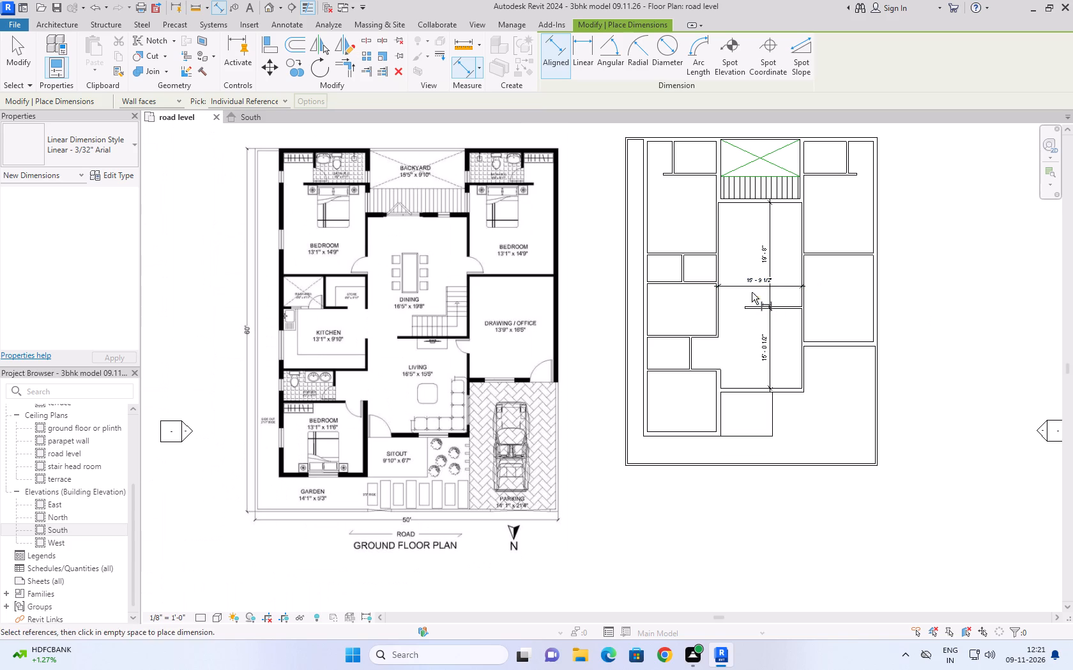
pyautogui.press('Escape')
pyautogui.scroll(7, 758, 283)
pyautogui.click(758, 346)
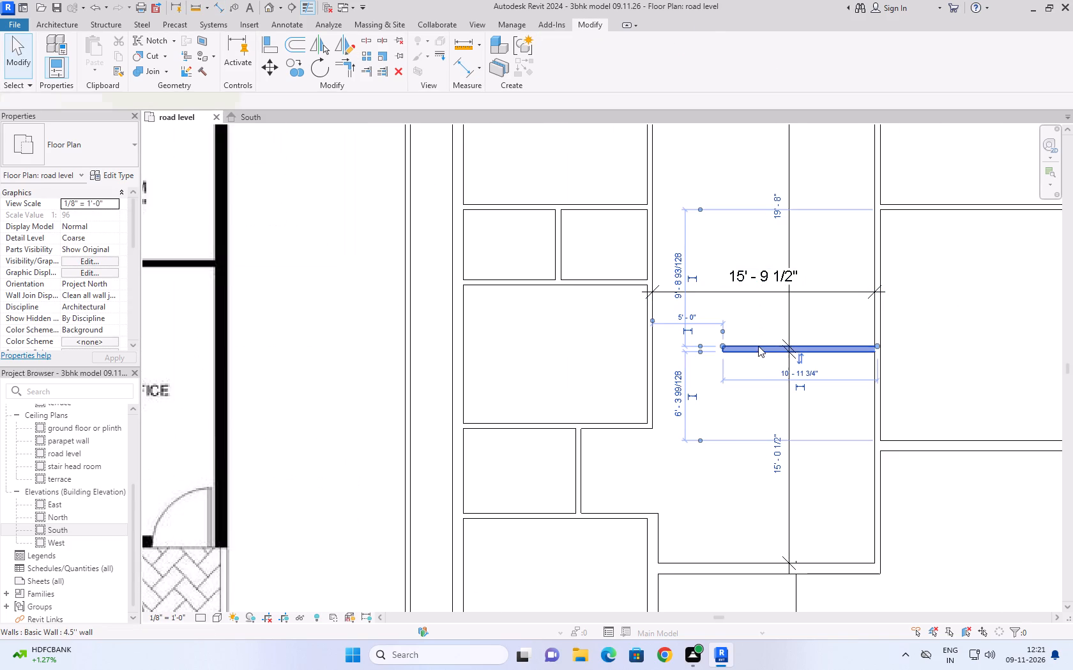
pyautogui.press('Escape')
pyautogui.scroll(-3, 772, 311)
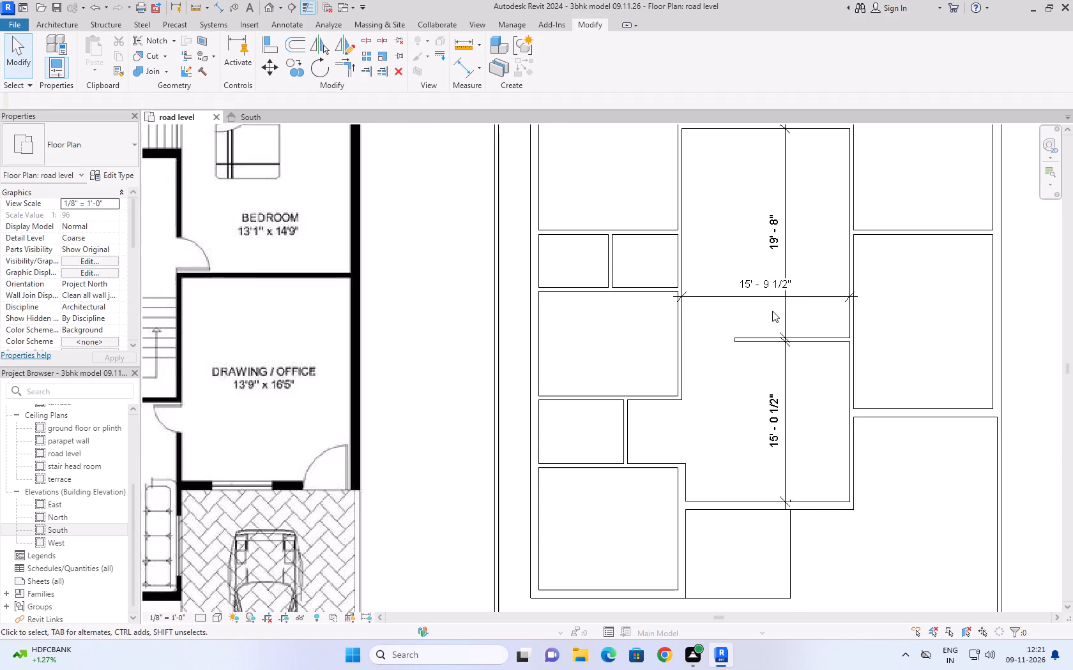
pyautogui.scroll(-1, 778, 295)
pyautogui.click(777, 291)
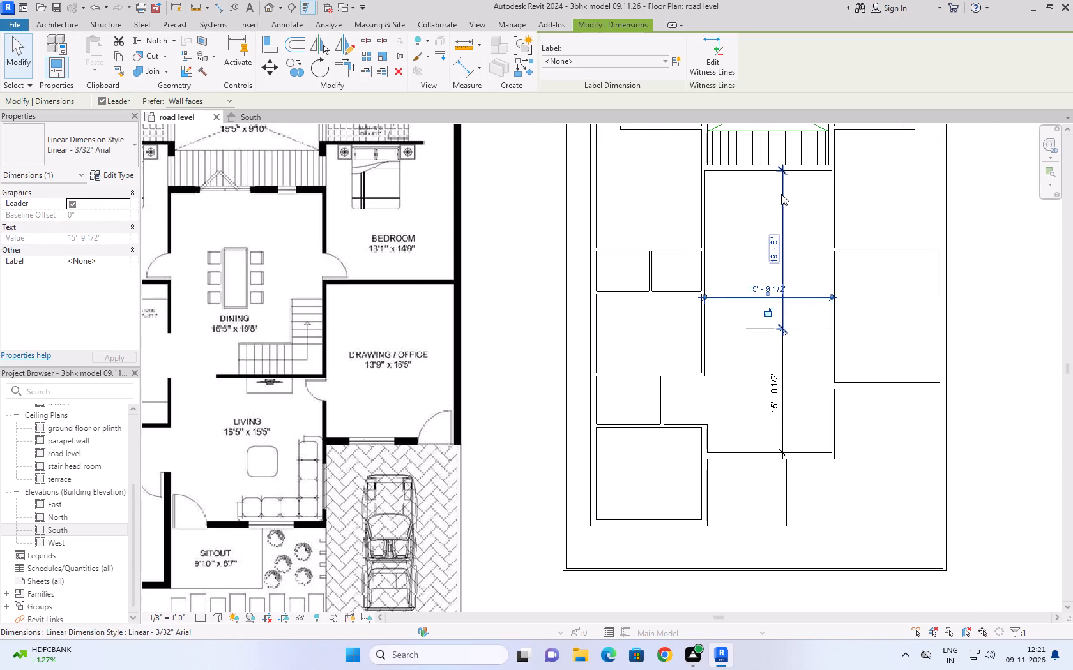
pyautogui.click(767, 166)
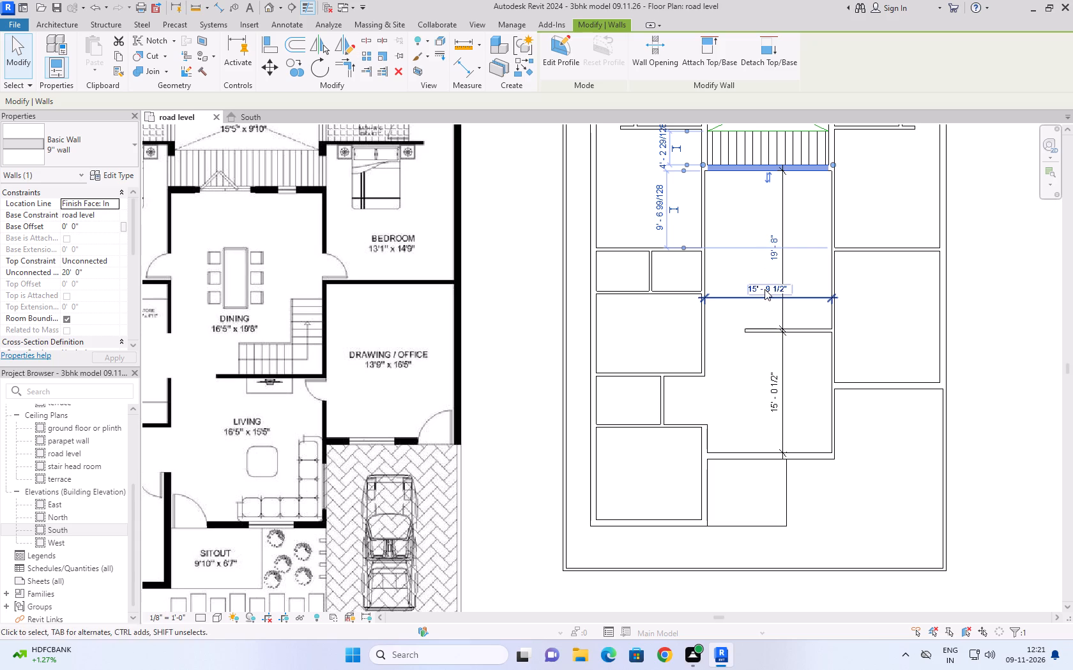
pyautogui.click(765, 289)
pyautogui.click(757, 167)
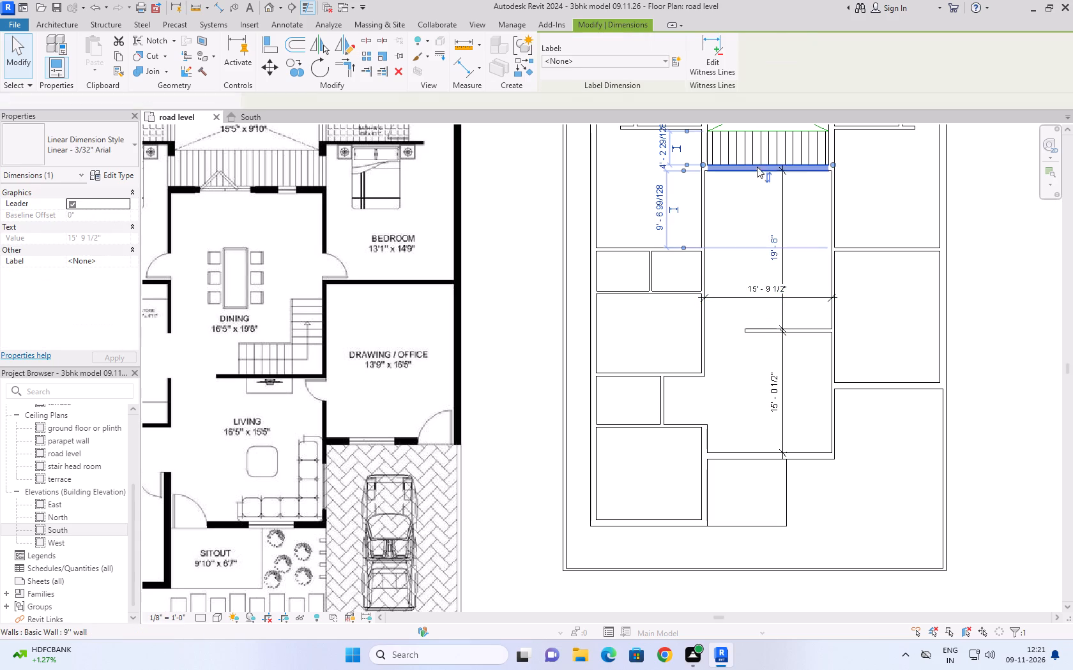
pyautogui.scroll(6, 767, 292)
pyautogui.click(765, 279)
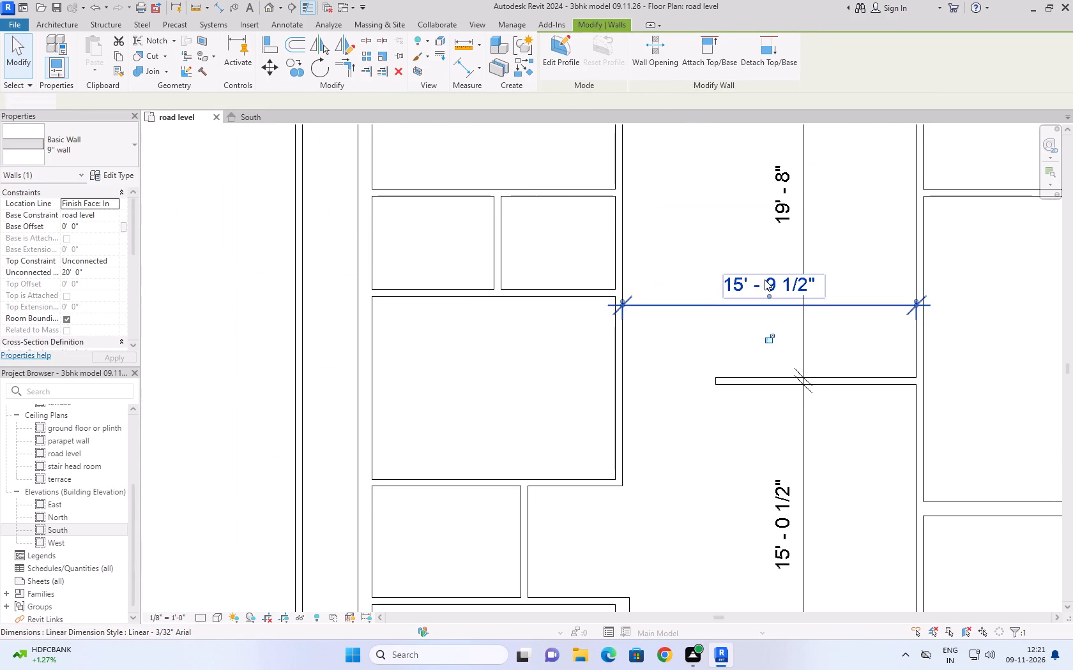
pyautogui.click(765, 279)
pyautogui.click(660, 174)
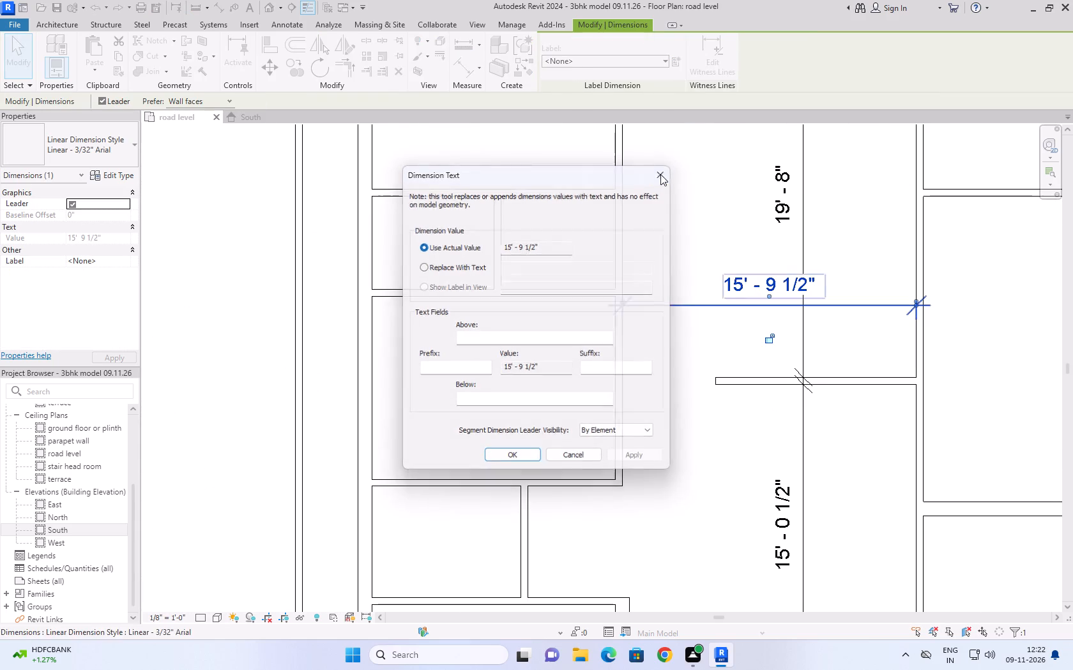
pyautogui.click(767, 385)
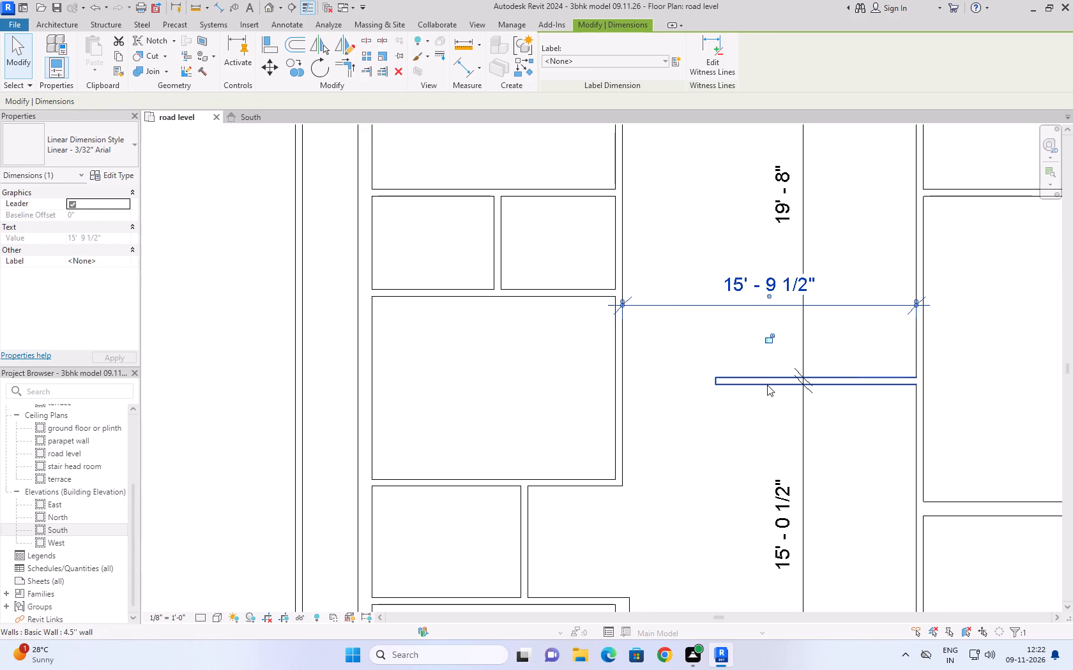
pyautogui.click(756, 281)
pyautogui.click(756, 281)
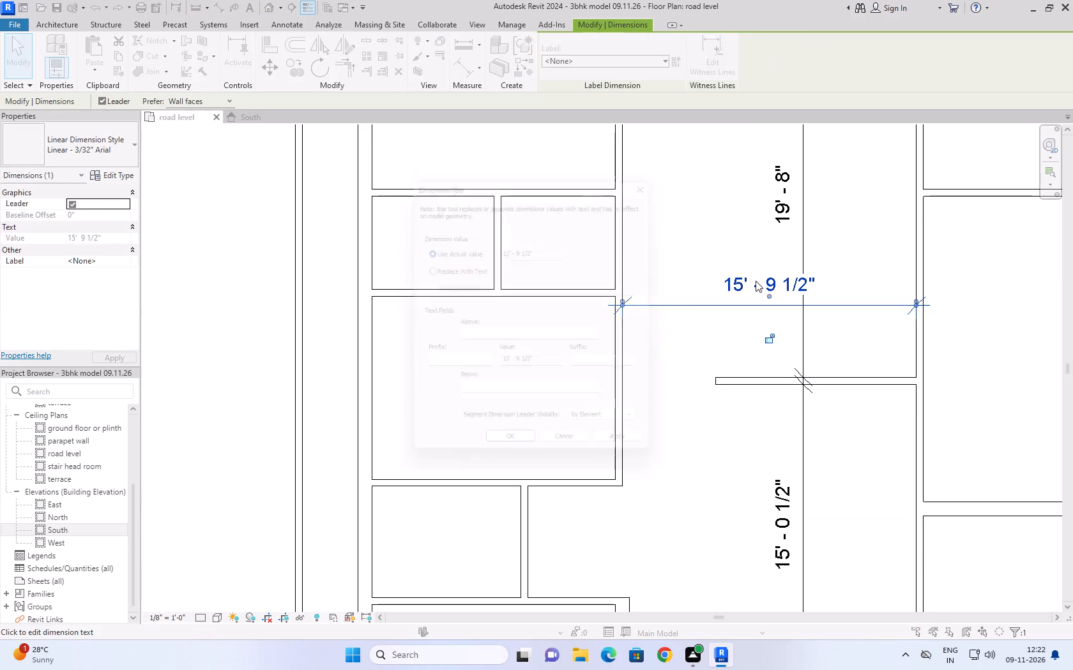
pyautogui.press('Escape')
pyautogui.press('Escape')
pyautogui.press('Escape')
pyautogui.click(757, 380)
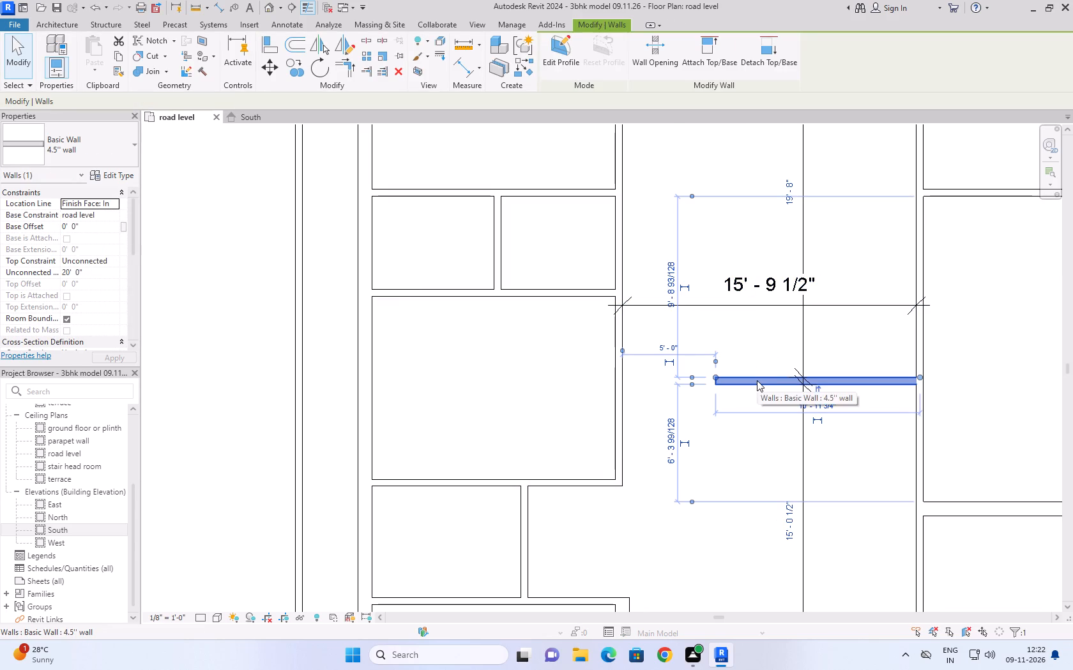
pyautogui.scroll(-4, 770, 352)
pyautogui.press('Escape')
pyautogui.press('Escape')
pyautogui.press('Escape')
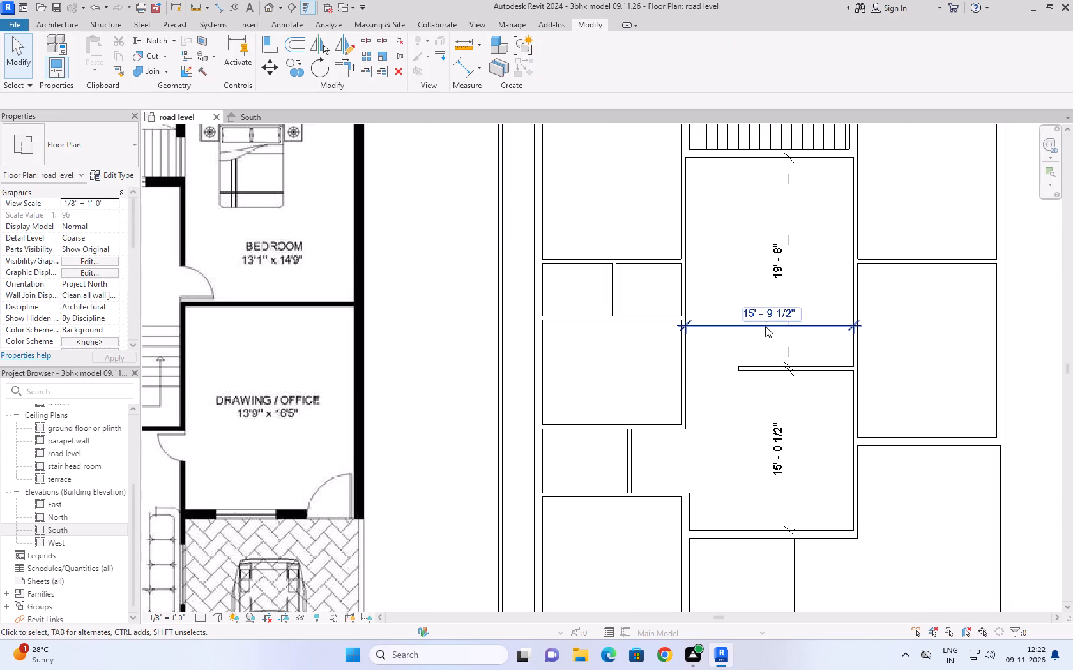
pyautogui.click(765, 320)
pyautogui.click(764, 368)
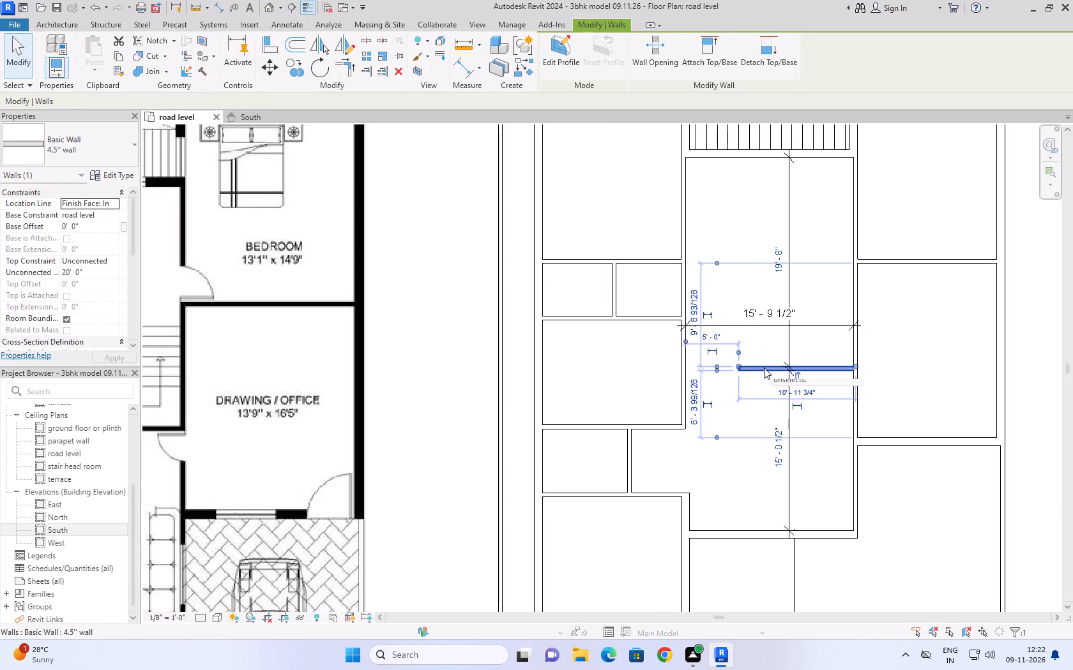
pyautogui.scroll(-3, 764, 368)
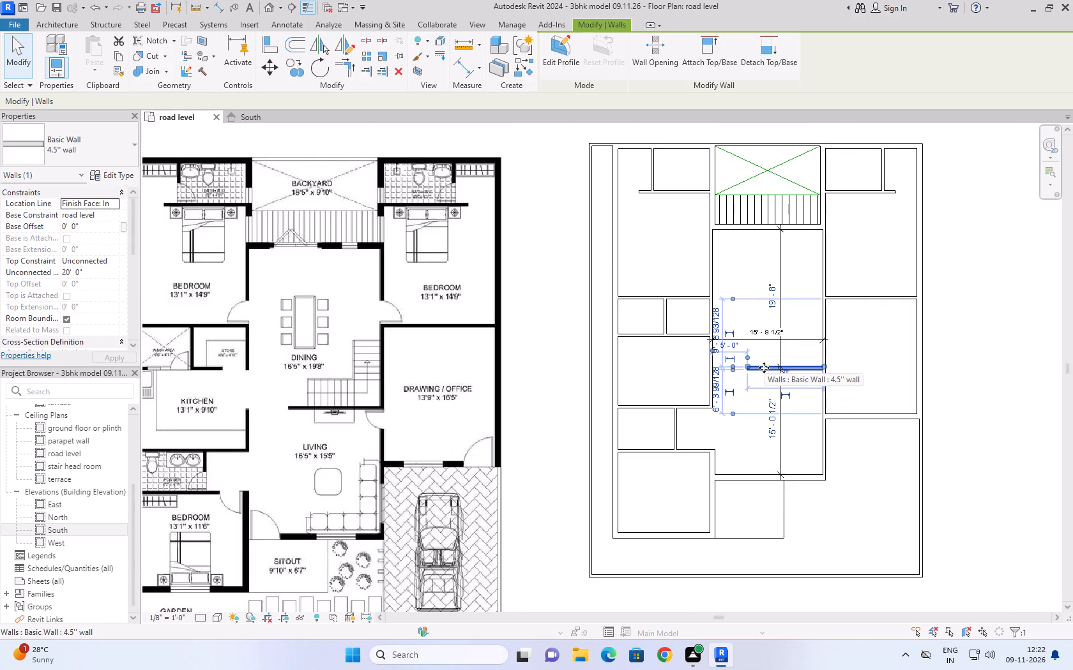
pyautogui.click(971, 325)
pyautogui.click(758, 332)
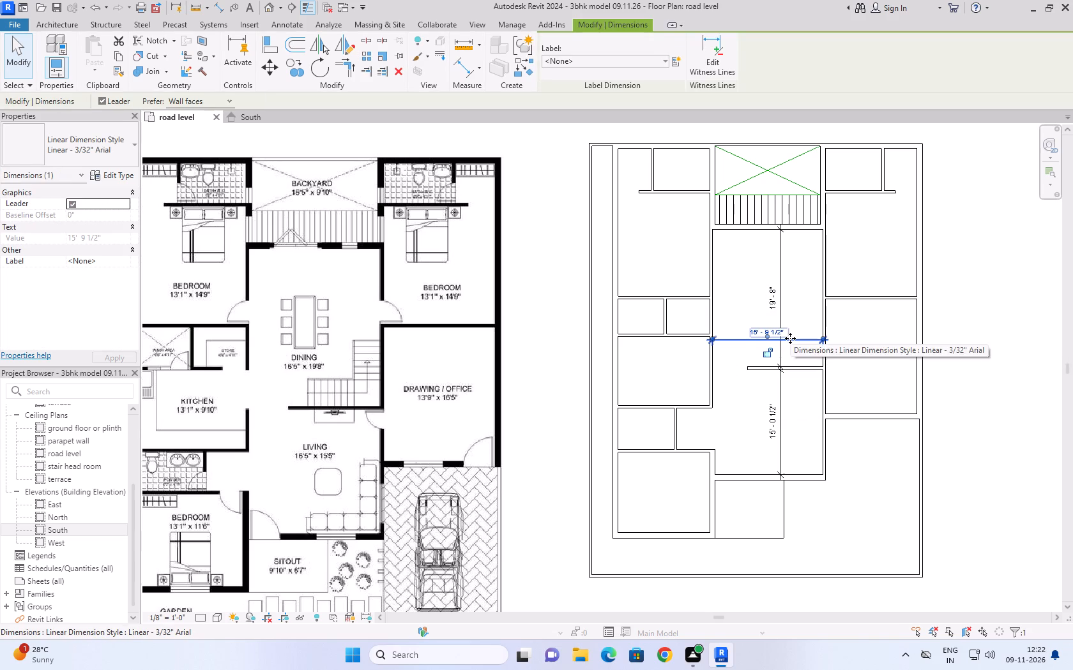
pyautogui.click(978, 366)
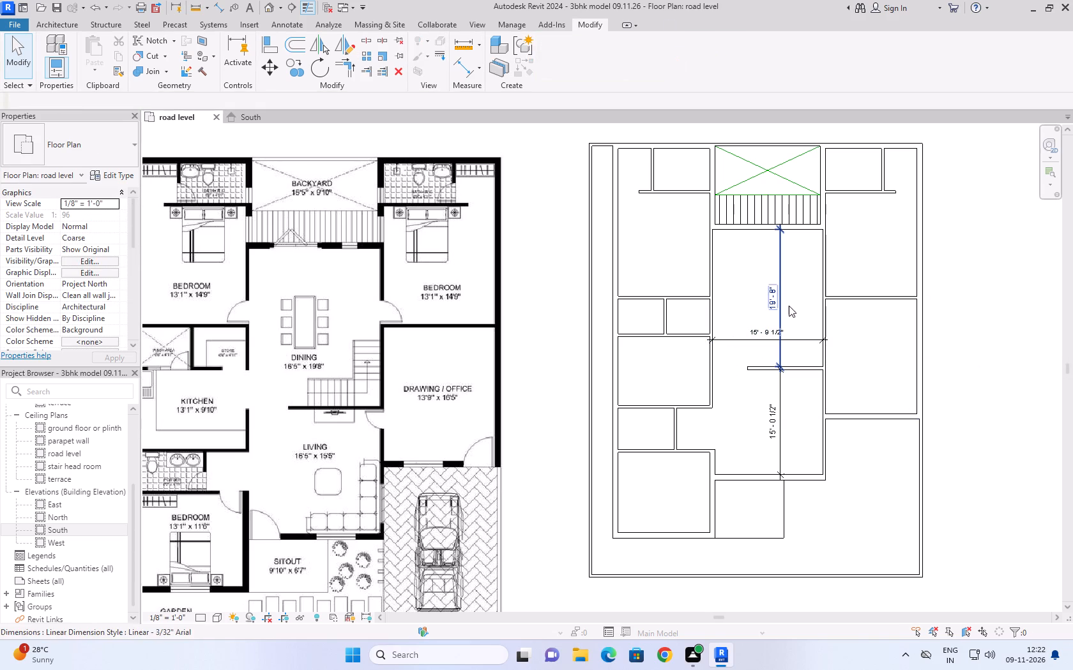
# Delete the dining room's depth dimension between the rear wall and the short partition wall.
pyautogui.click(779, 285)
pyautogui.press('Delete')
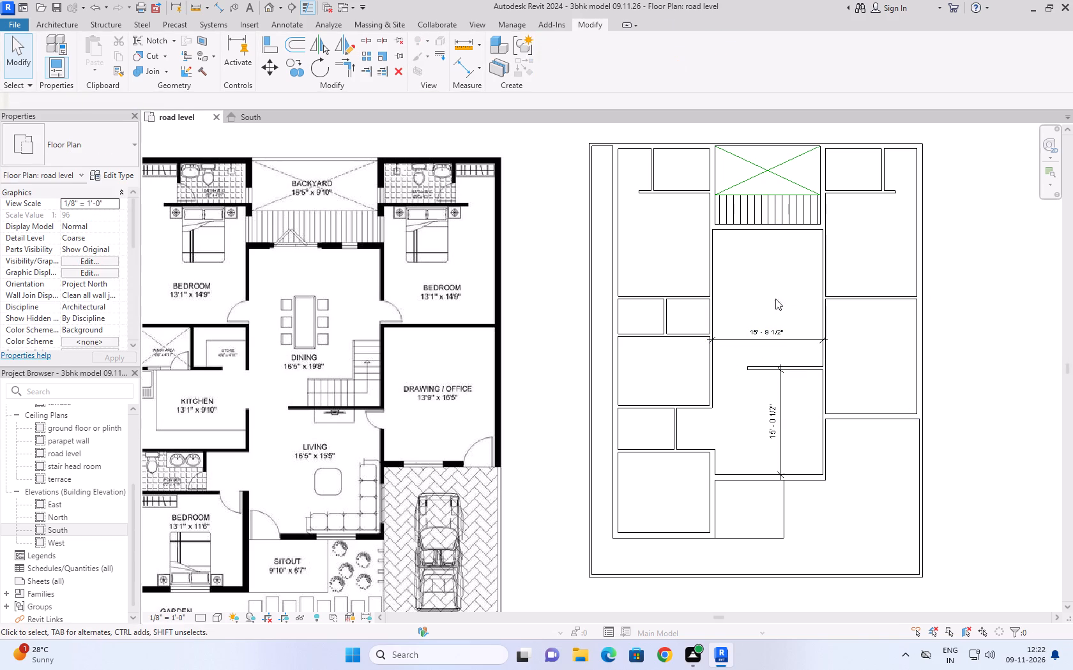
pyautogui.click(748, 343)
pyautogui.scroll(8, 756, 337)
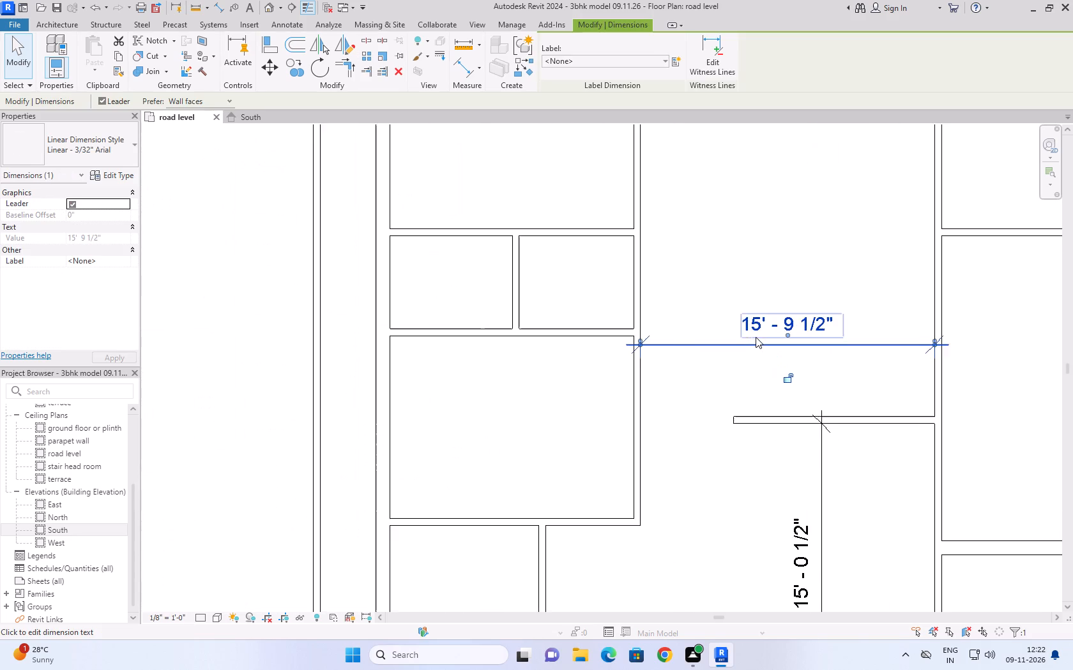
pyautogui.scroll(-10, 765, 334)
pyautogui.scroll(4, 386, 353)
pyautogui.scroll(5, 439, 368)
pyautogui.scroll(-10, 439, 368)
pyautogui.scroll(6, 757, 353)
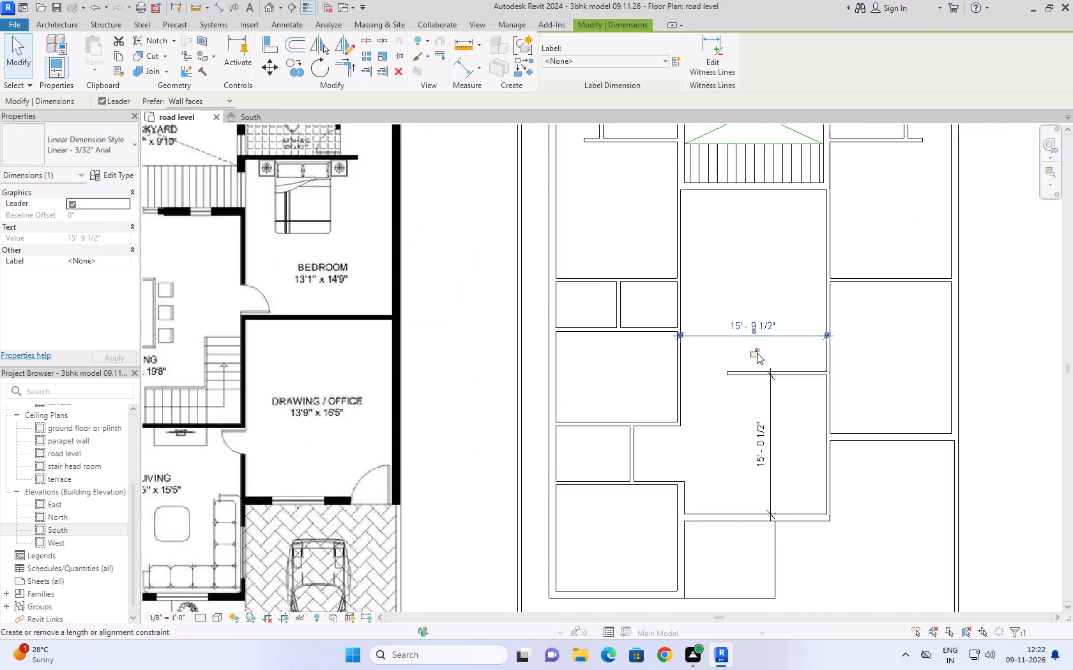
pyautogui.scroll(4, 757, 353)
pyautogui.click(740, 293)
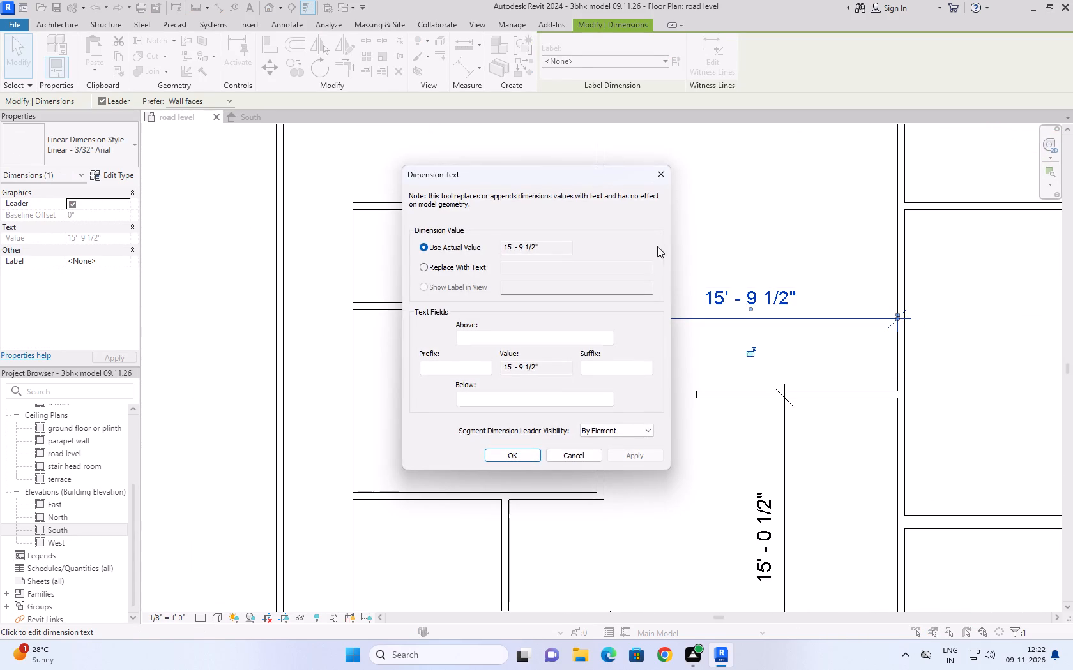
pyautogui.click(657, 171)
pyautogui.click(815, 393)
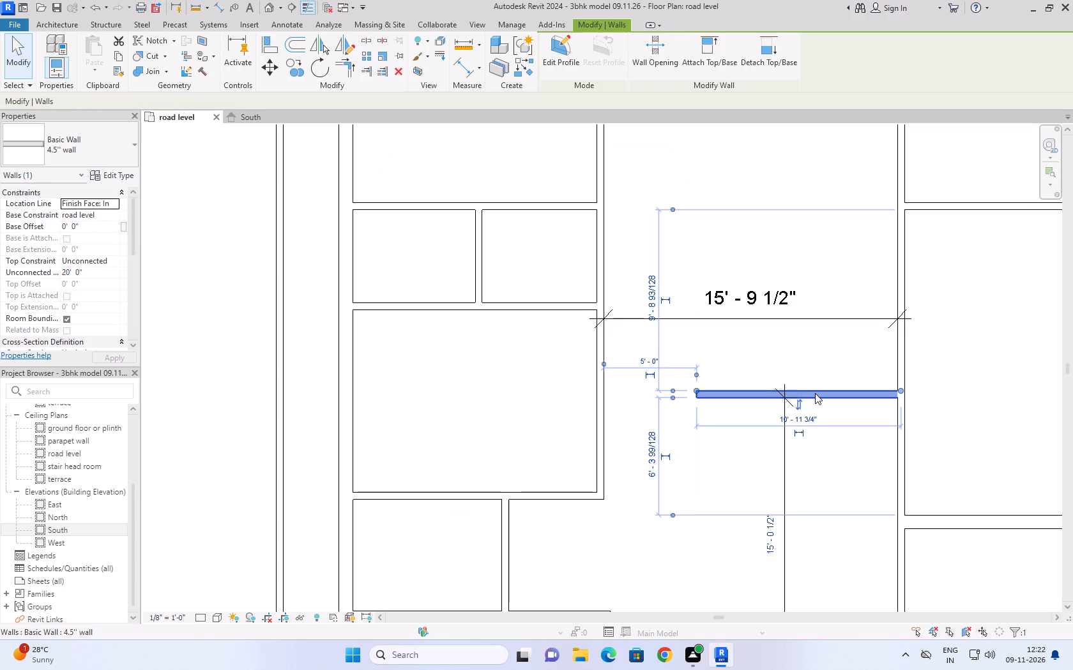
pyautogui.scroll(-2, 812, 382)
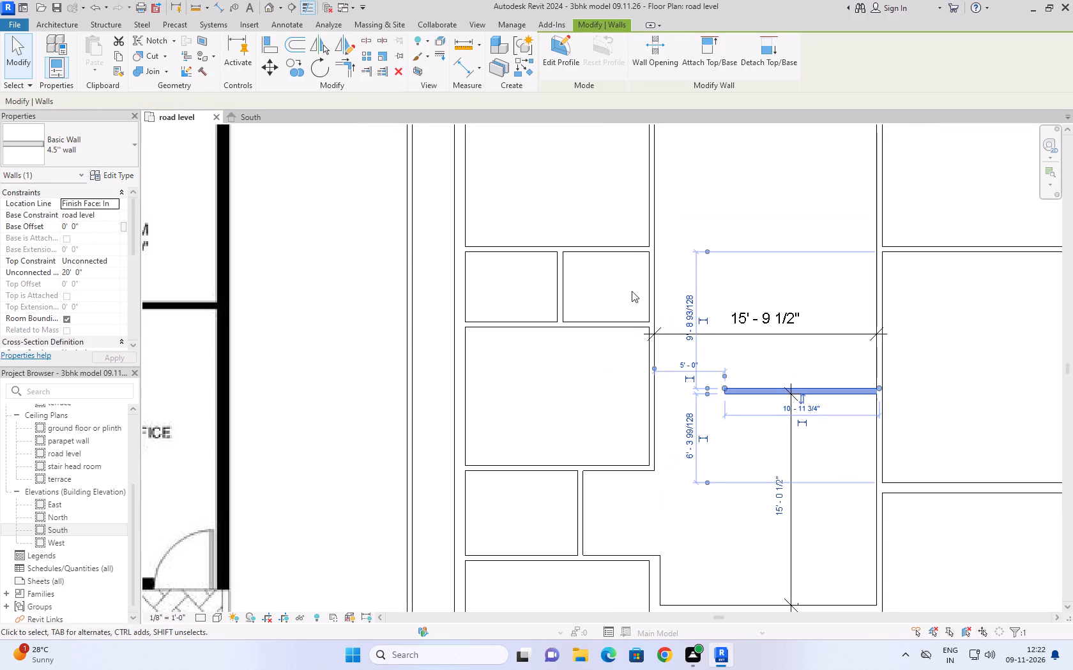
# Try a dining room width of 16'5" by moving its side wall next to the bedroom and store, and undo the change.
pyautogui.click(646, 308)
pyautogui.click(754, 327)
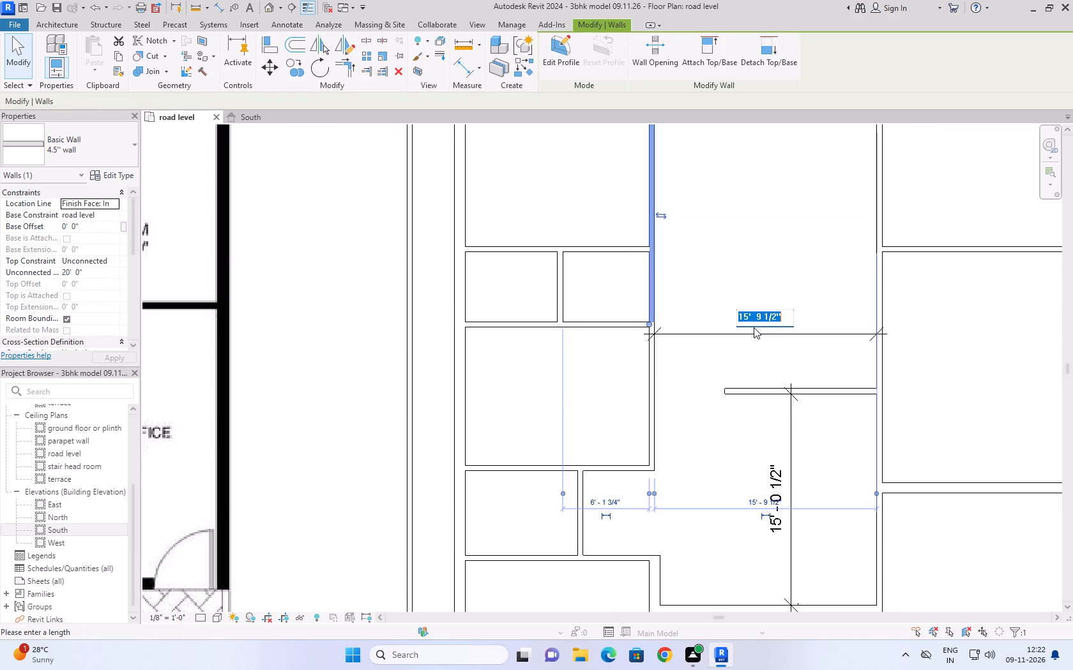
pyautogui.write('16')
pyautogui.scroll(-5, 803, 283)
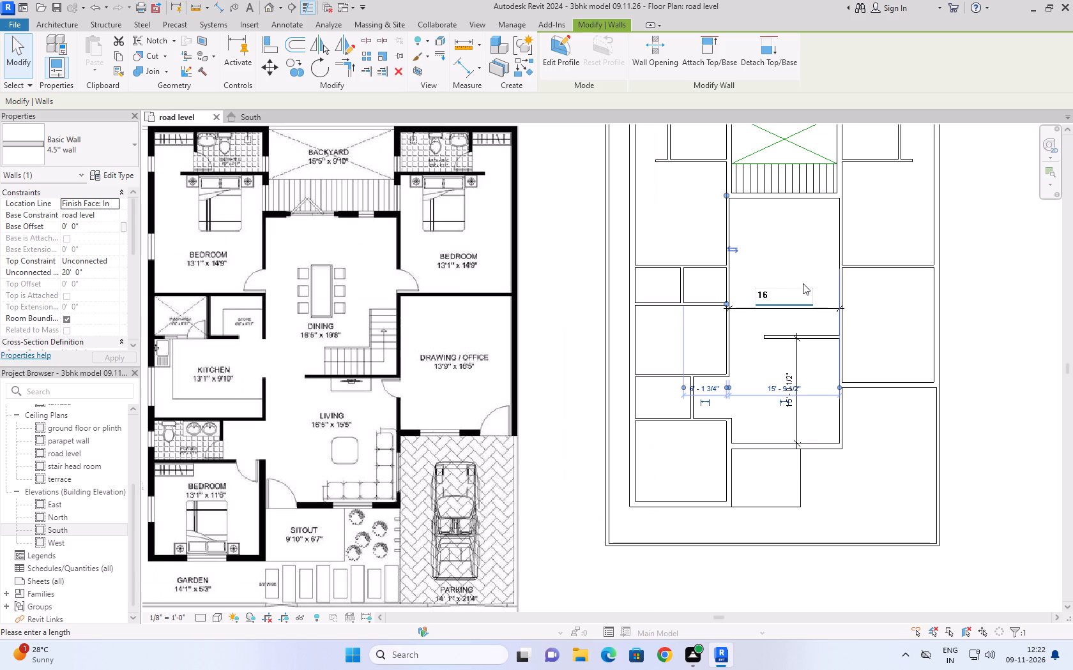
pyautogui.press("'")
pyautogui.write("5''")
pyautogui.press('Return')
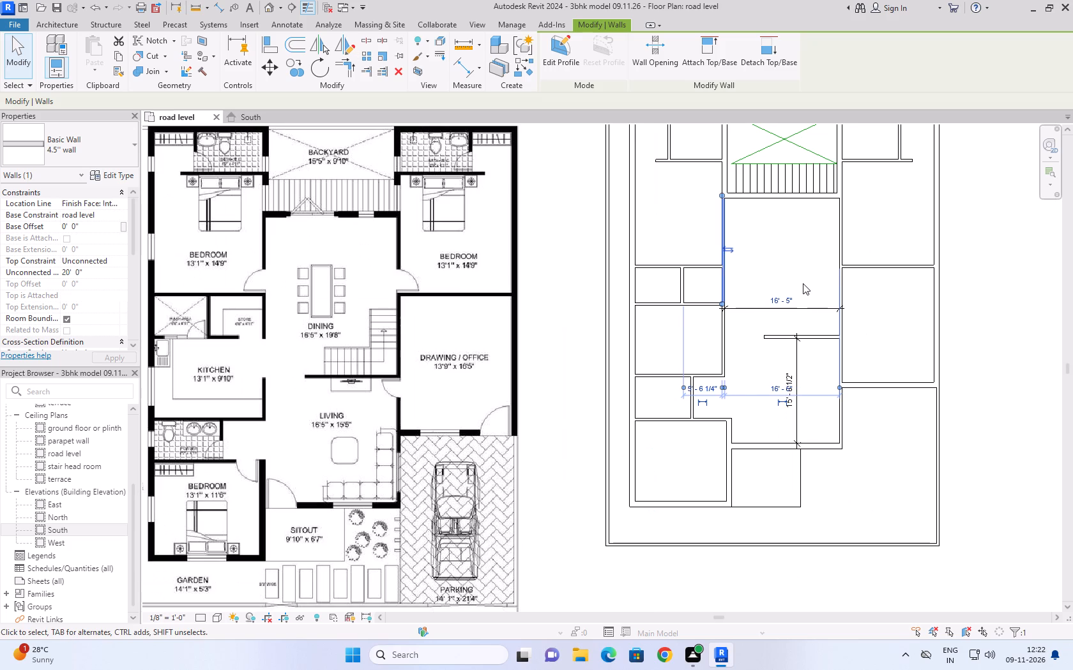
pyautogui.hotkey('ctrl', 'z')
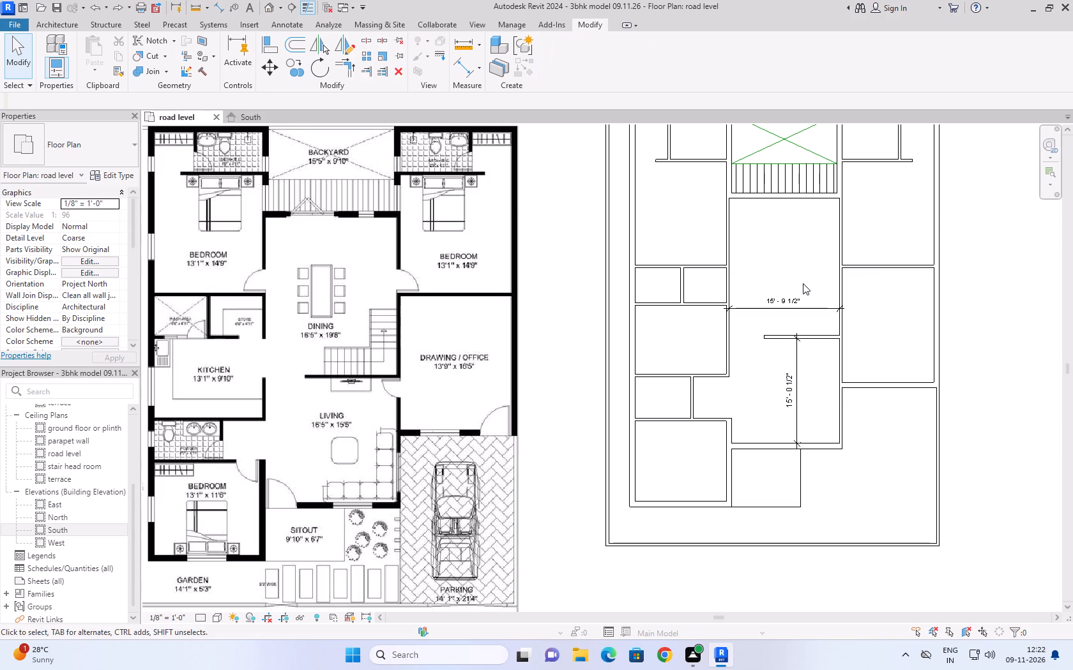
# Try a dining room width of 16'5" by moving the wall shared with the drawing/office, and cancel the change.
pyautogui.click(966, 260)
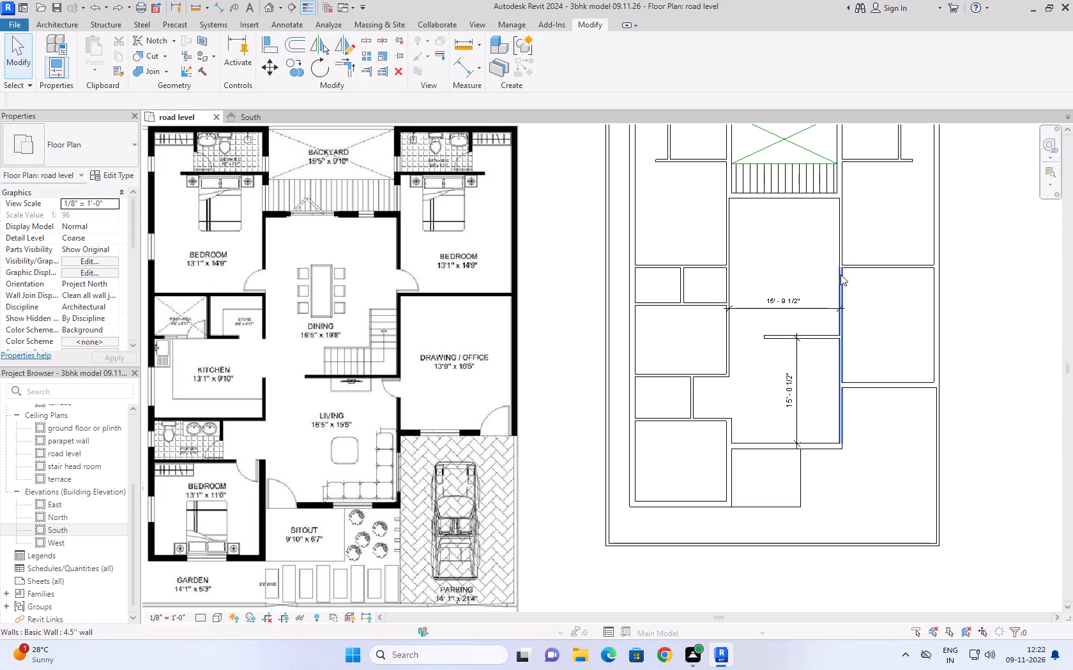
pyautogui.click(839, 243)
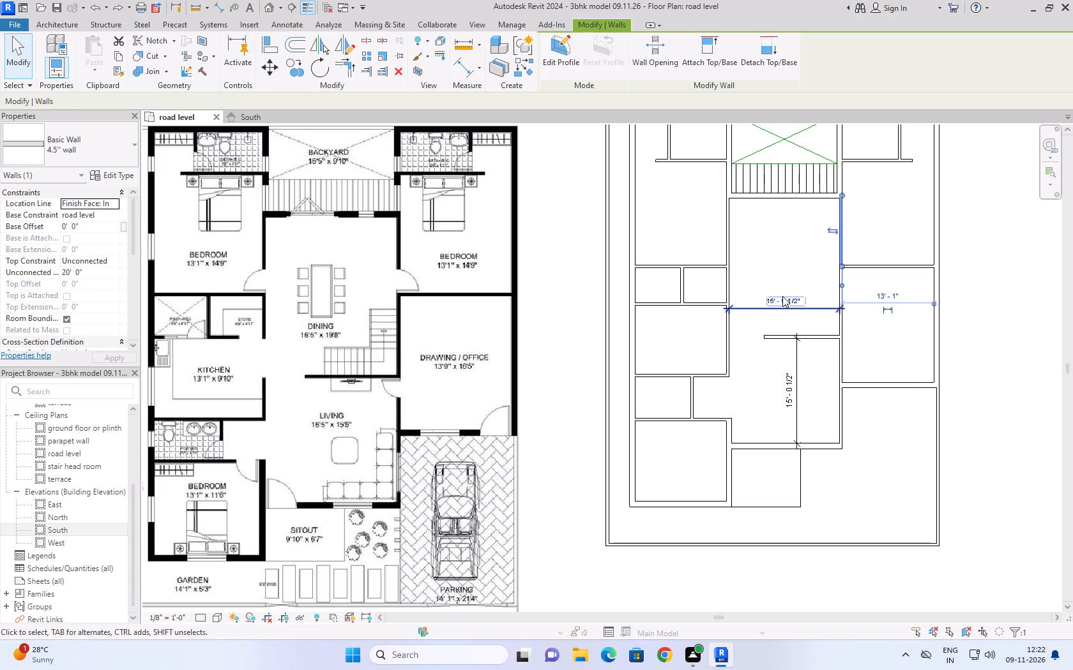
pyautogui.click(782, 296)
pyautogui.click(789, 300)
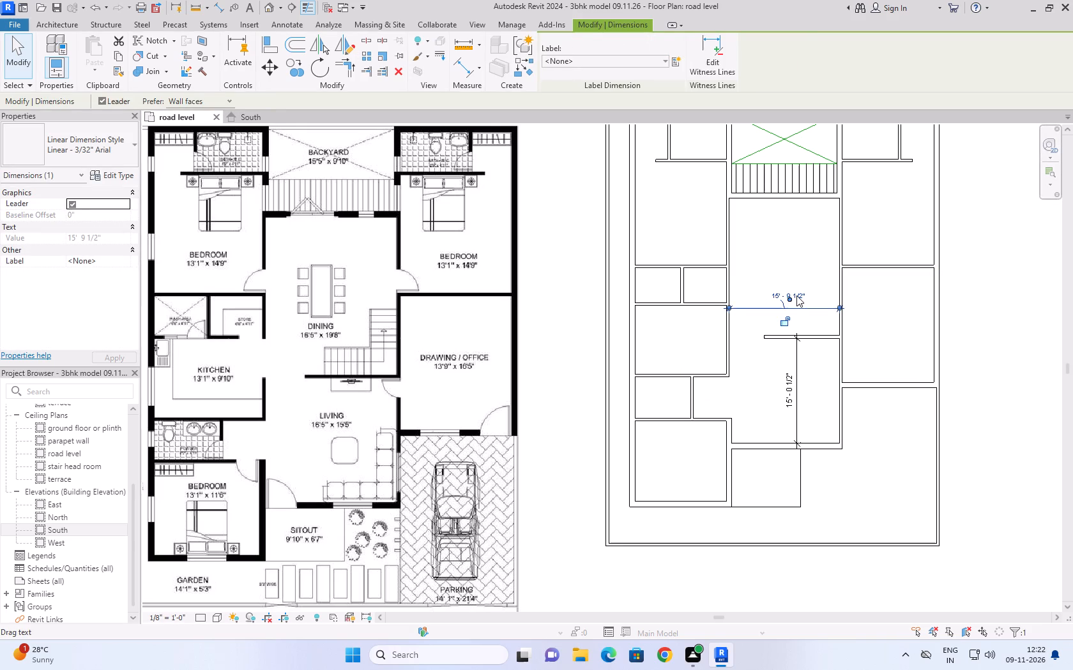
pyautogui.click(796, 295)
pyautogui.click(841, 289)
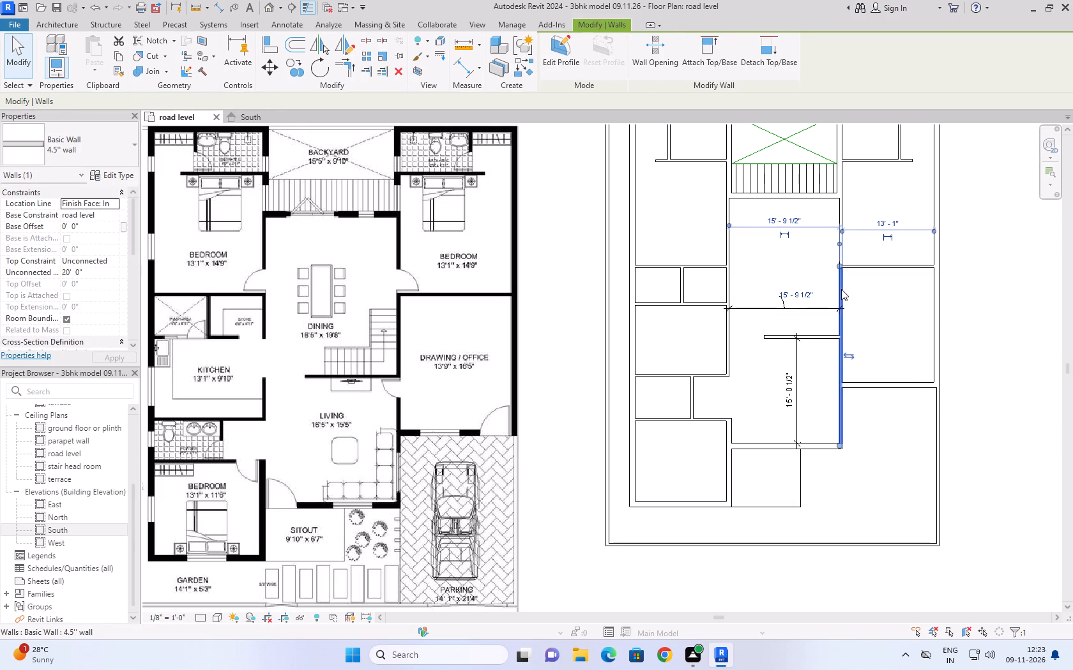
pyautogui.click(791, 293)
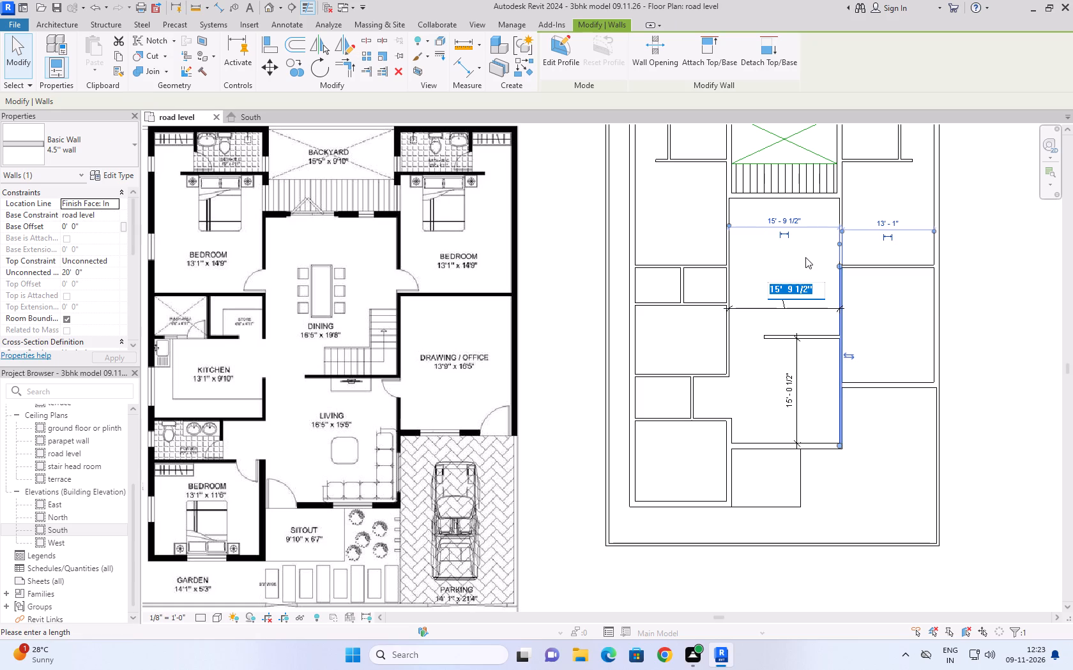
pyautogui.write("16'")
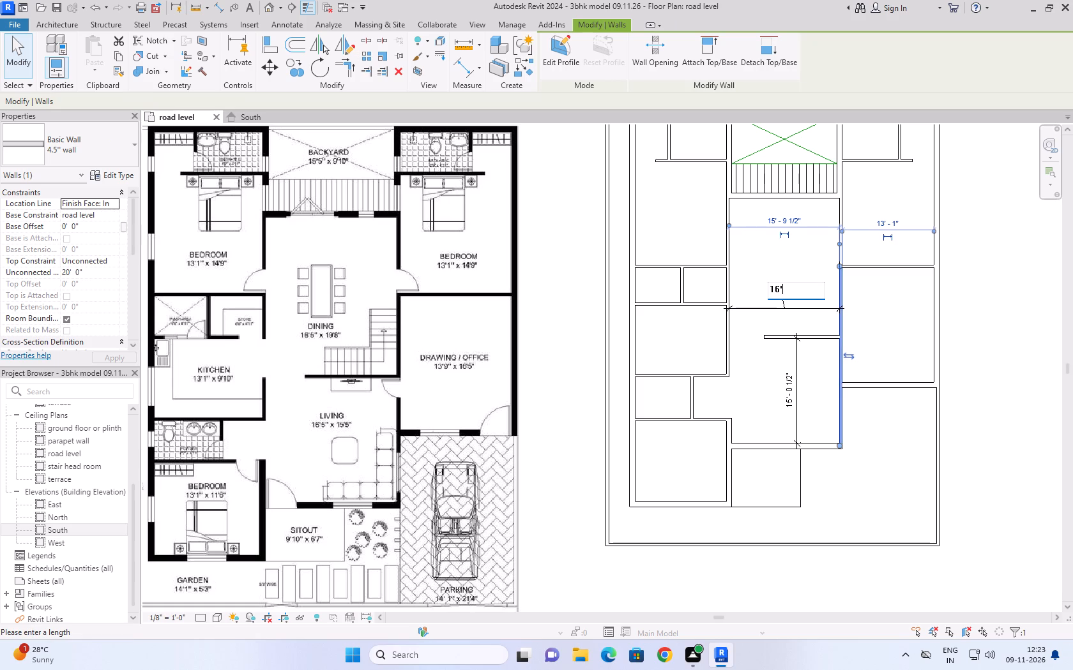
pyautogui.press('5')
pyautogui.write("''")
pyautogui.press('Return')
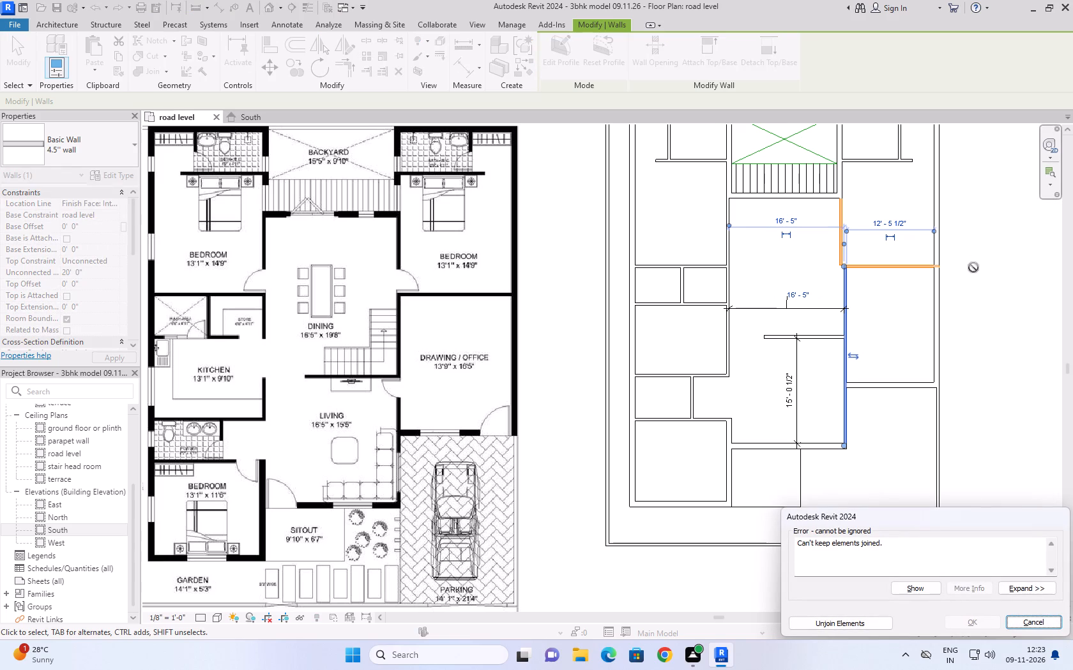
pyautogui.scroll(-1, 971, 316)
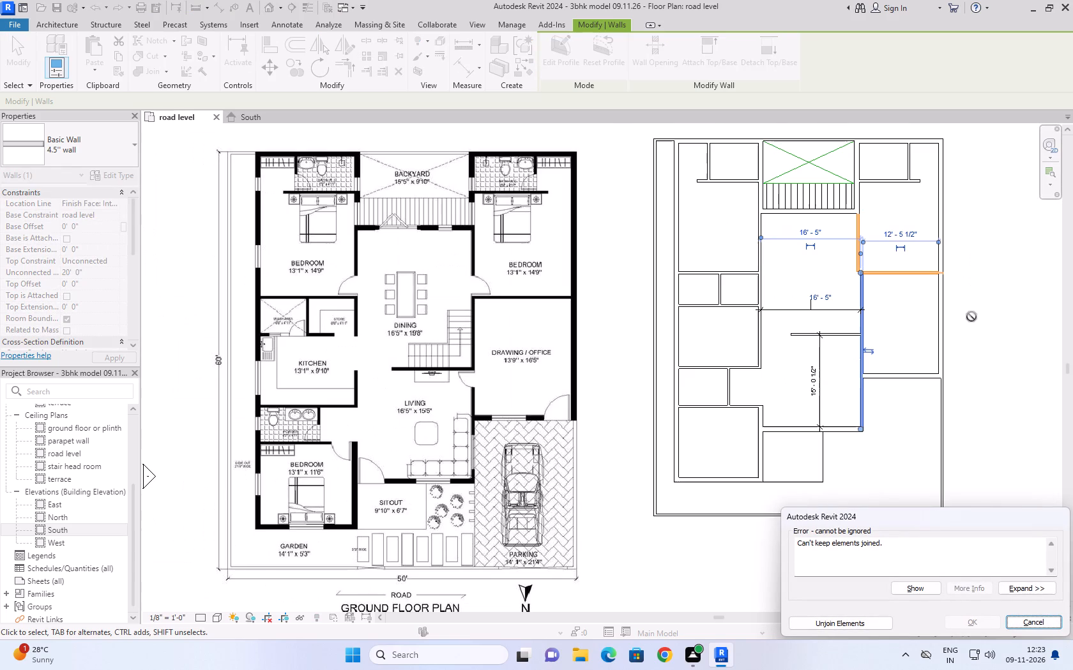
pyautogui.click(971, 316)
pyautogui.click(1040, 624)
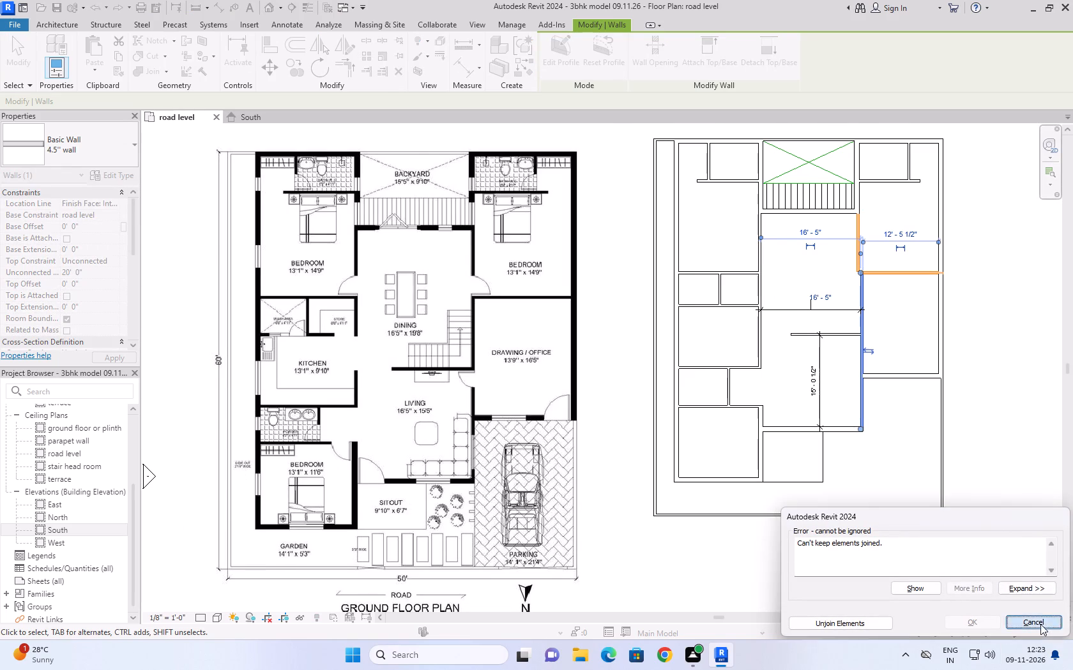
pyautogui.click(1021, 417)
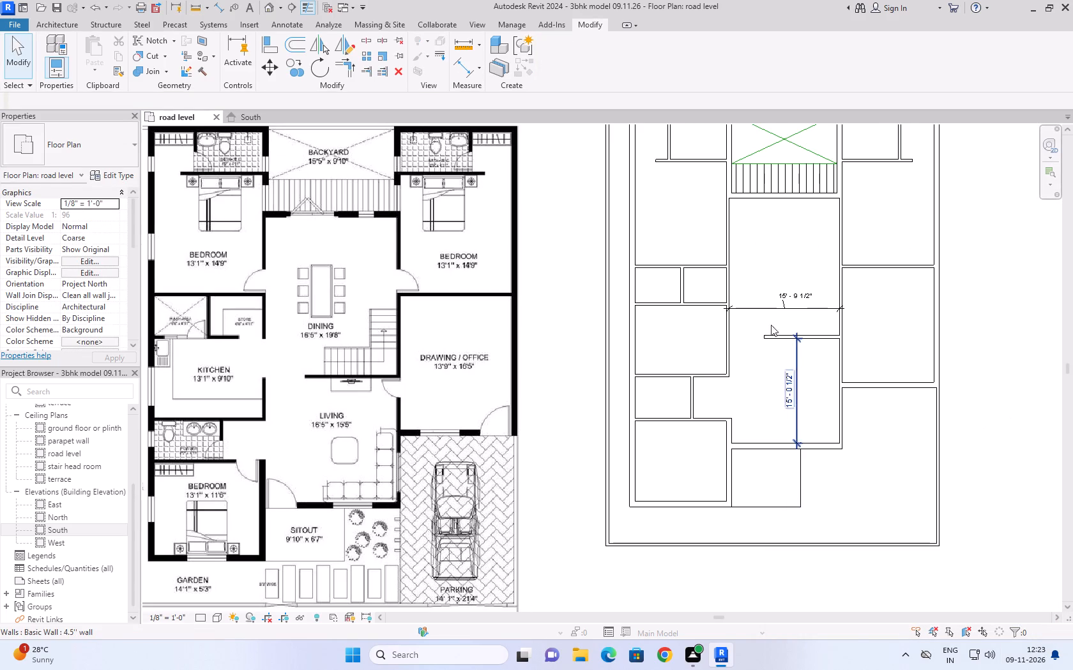
# Dimension the living room's width between the kitchen's side wall and the wall beside the drawing/office.
pyautogui.scroll(-4, 787, 320)
pyautogui.scroll(3, 767, 381)
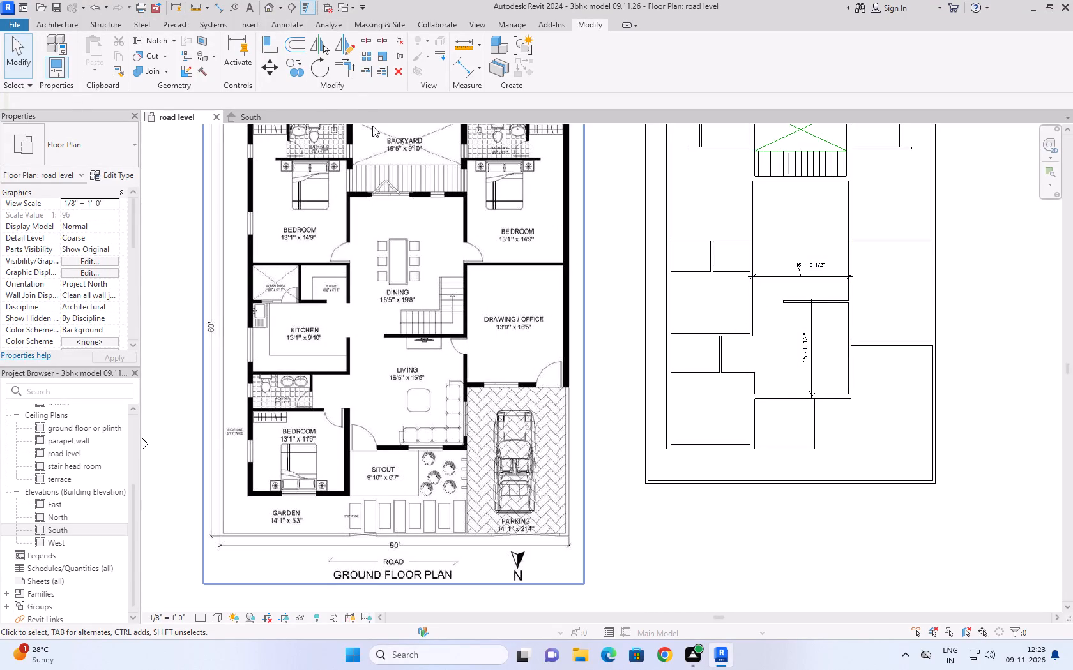
pyautogui.click(225, 8)
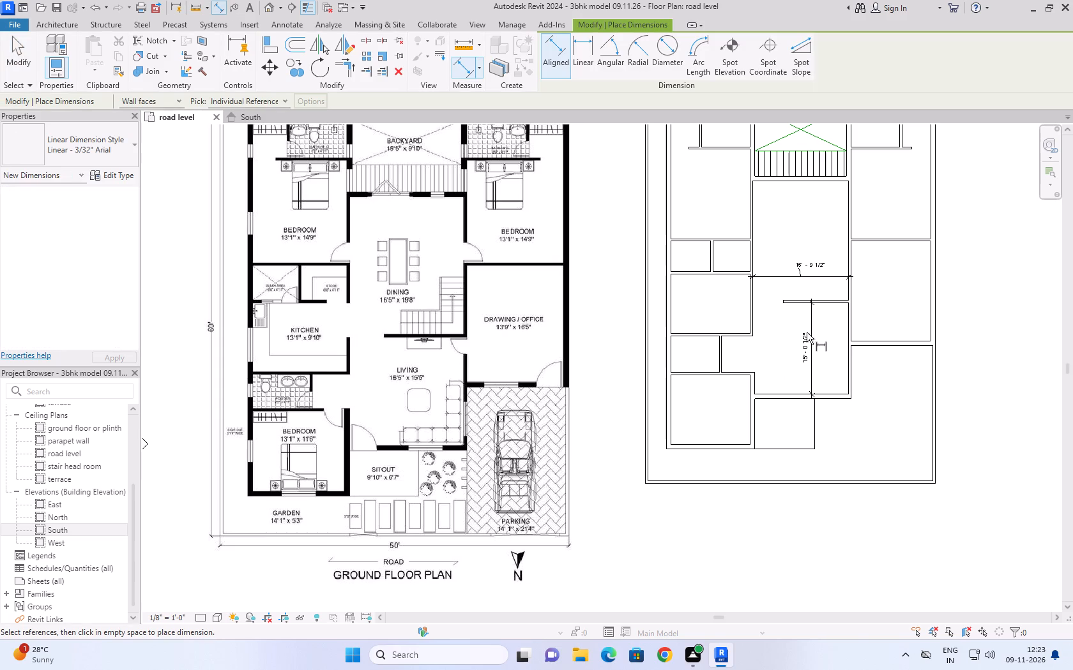
pyautogui.click(754, 320)
pyautogui.scroll(5, 852, 322)
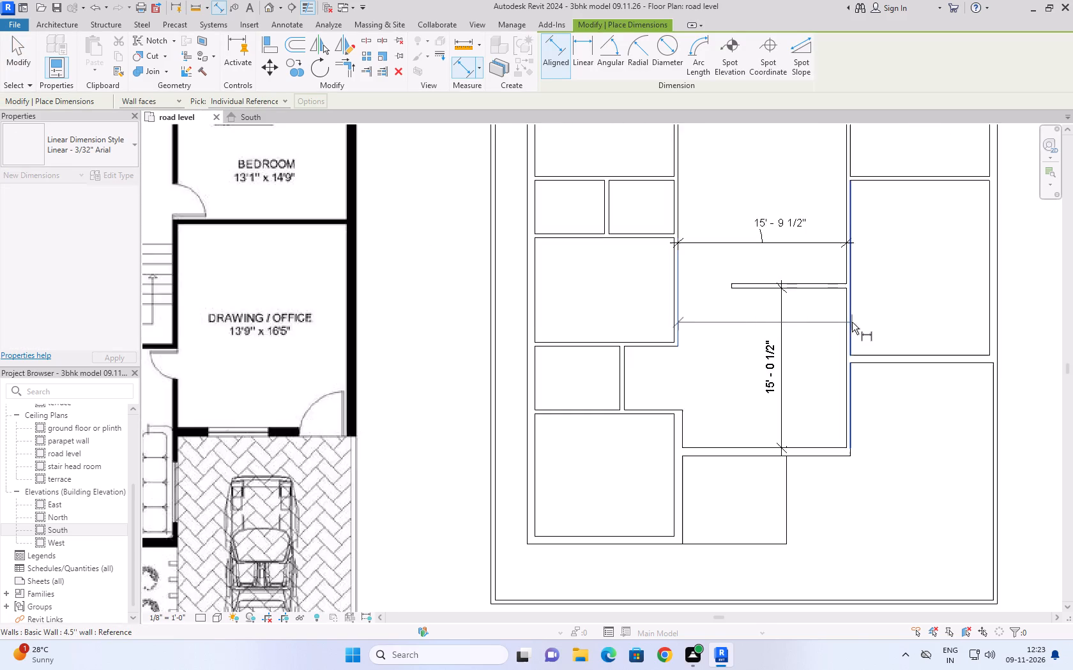
pyautogui.click(844, 315)
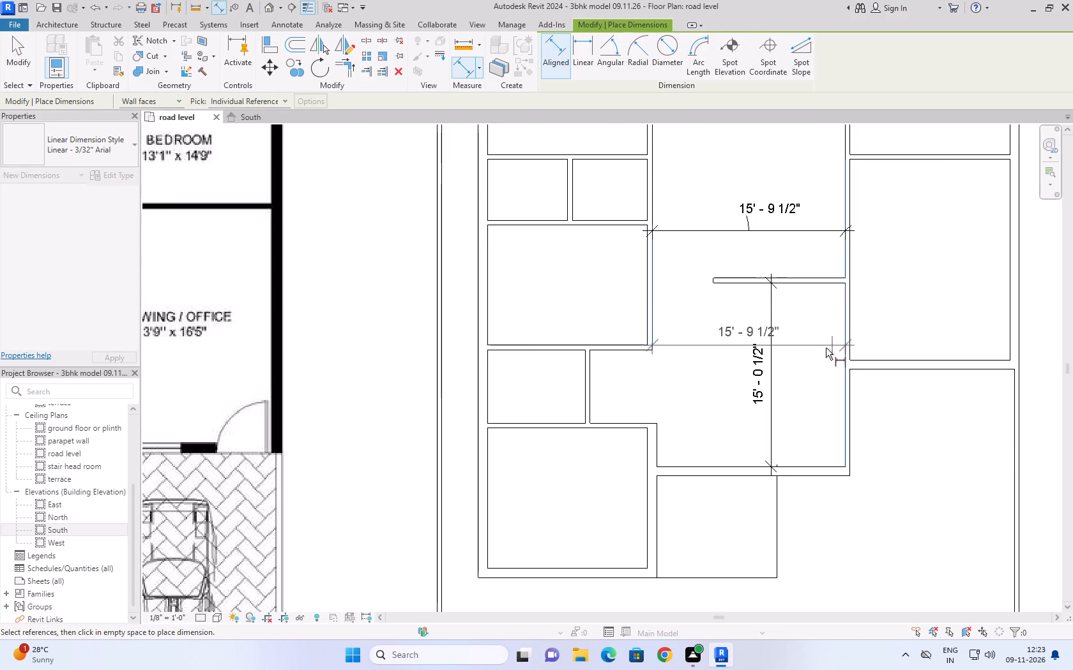
pyautogui.click(812, 358)
pyautogui.scroll(-4, 760, 395)
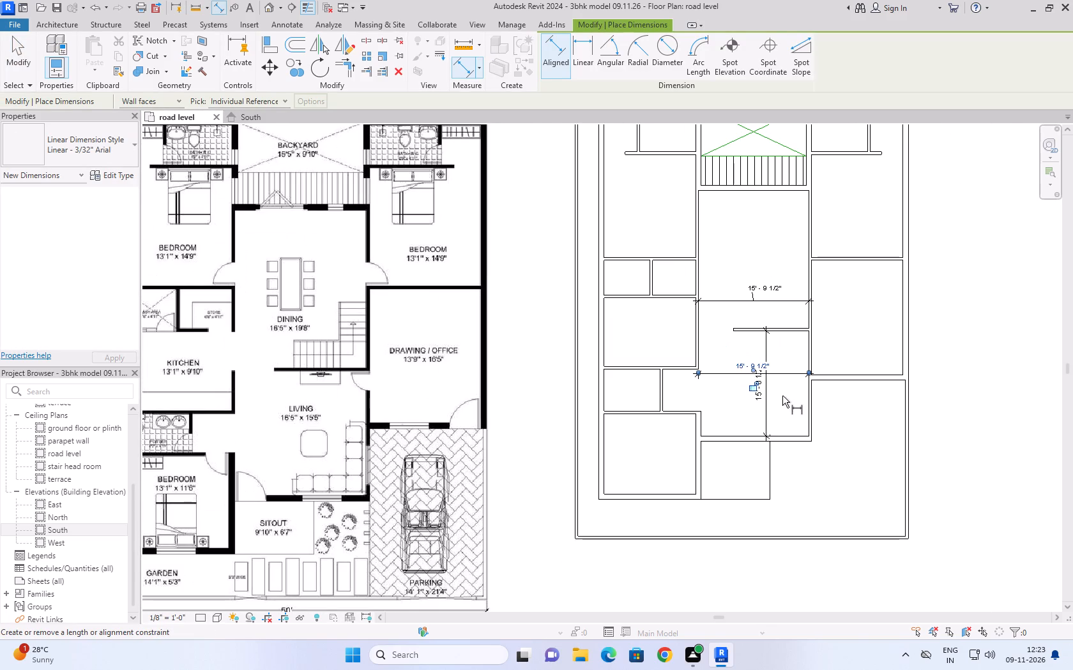
pyautogui.scroll(-3, 793, 387)
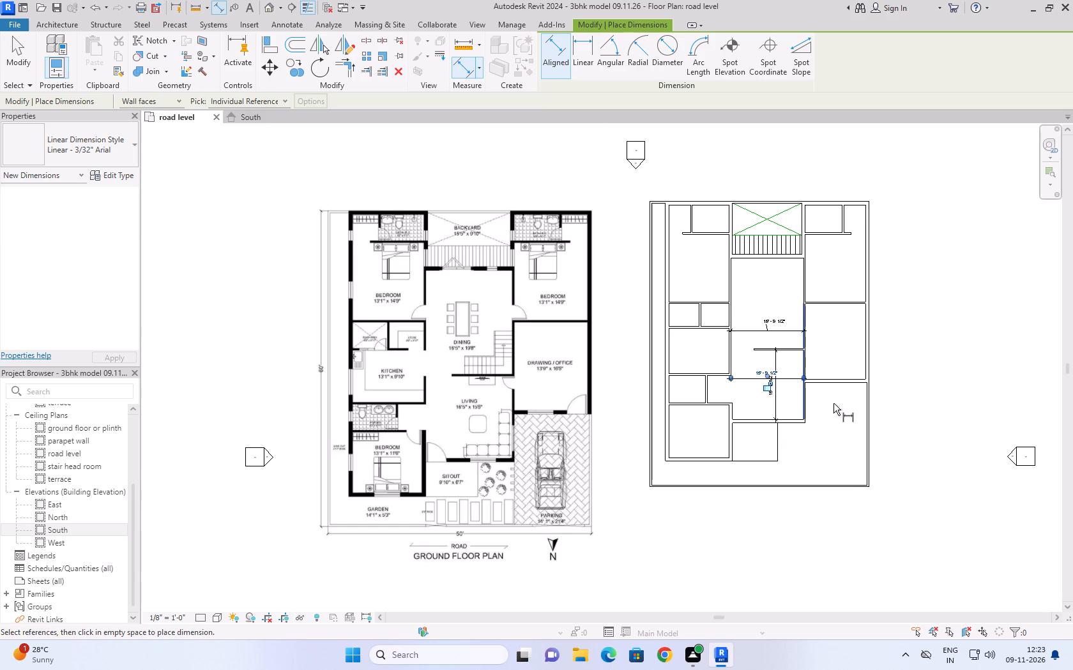
pyautogui.press('Escape')
pyautogui.press('Escape')
pyautogui.press('Escape')
pyautogui.press('Escape')
pyautogui.press('Escape')
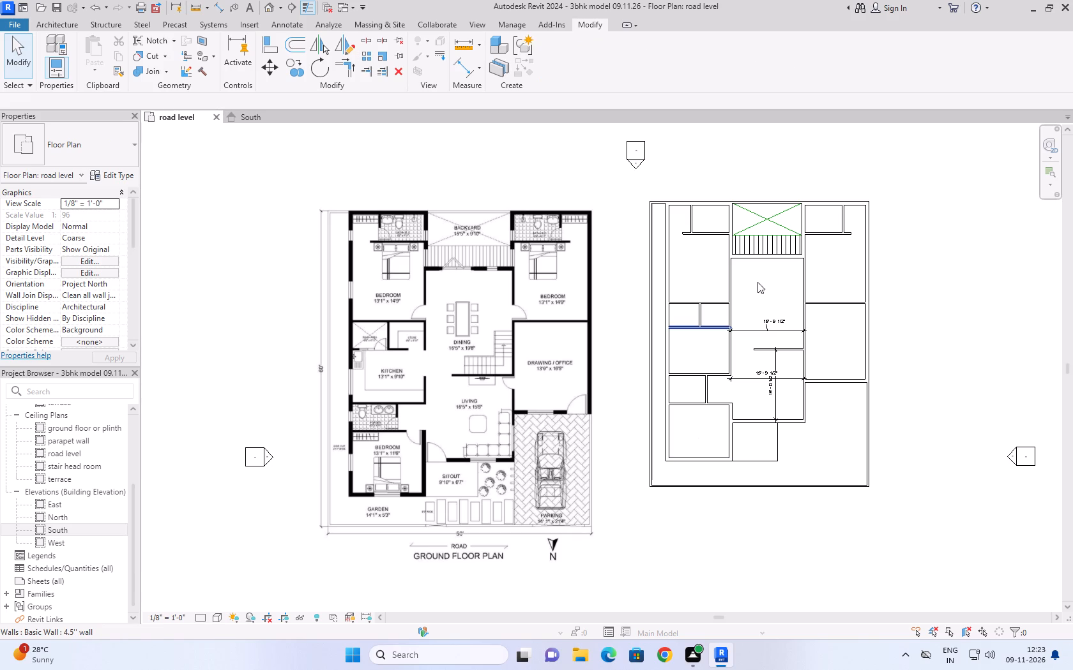
# Examine the dining and living room width dimensions against the reference ground floor plan.
pyautogui.scroll(4, 766, 327)
pyautogui.click(11, 57)
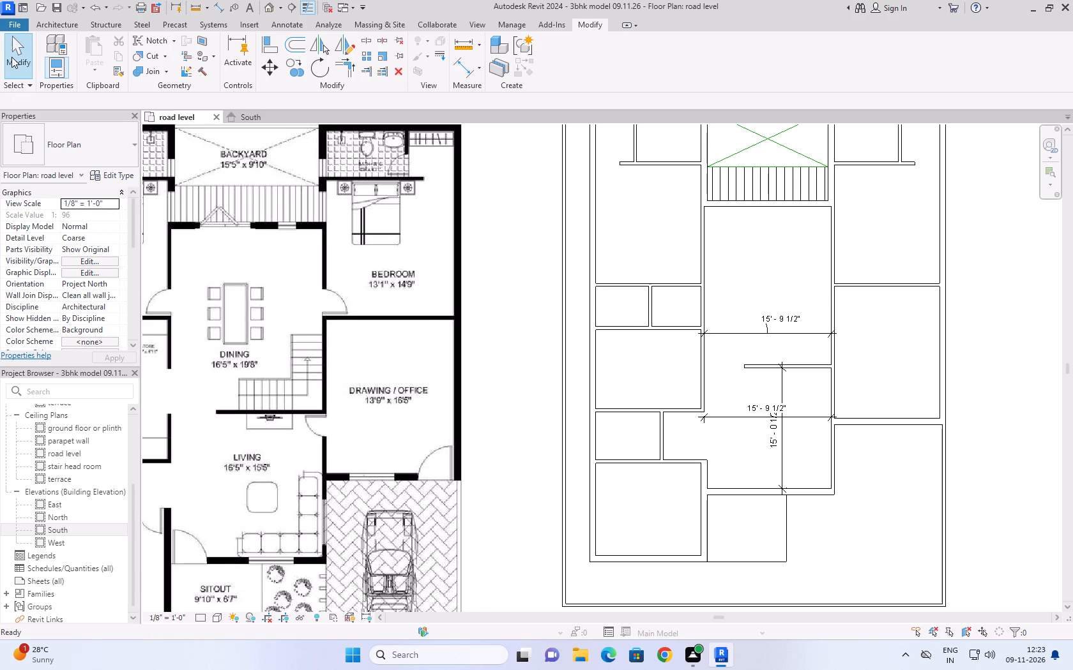
pyautogui.click(768, 318)
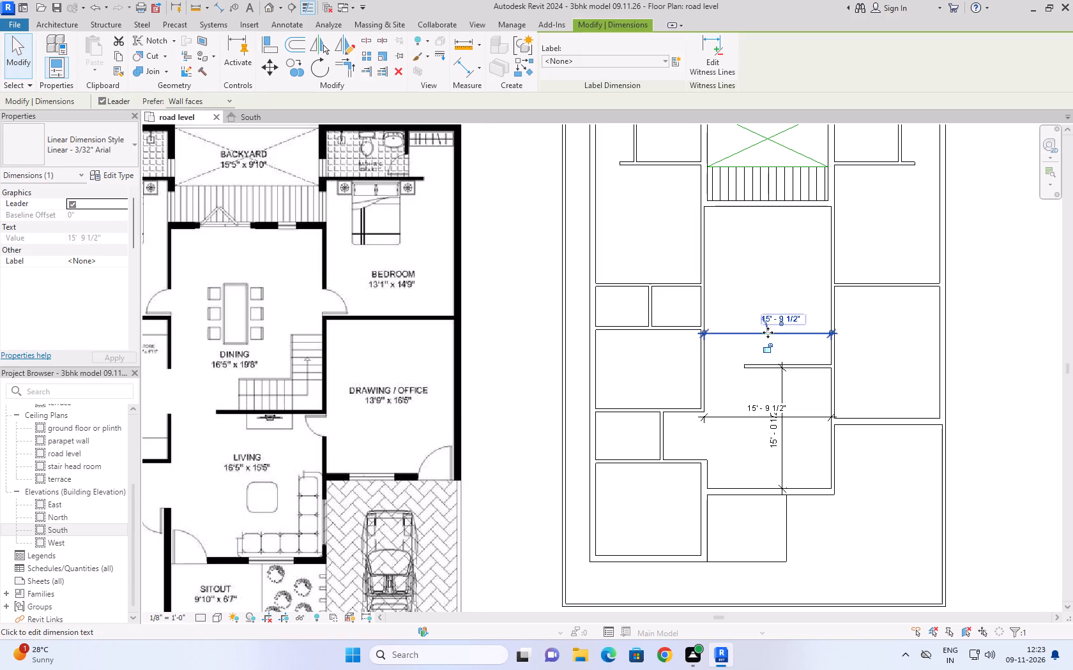
pyautogui.click(30, 56)
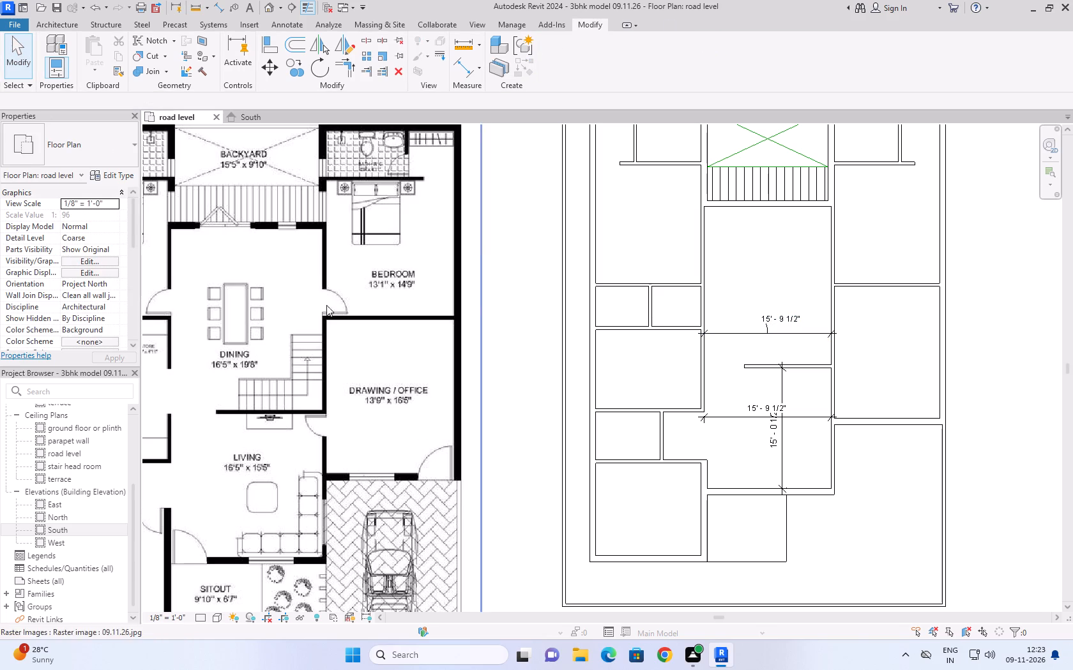
pyautogui.click(791, 315)
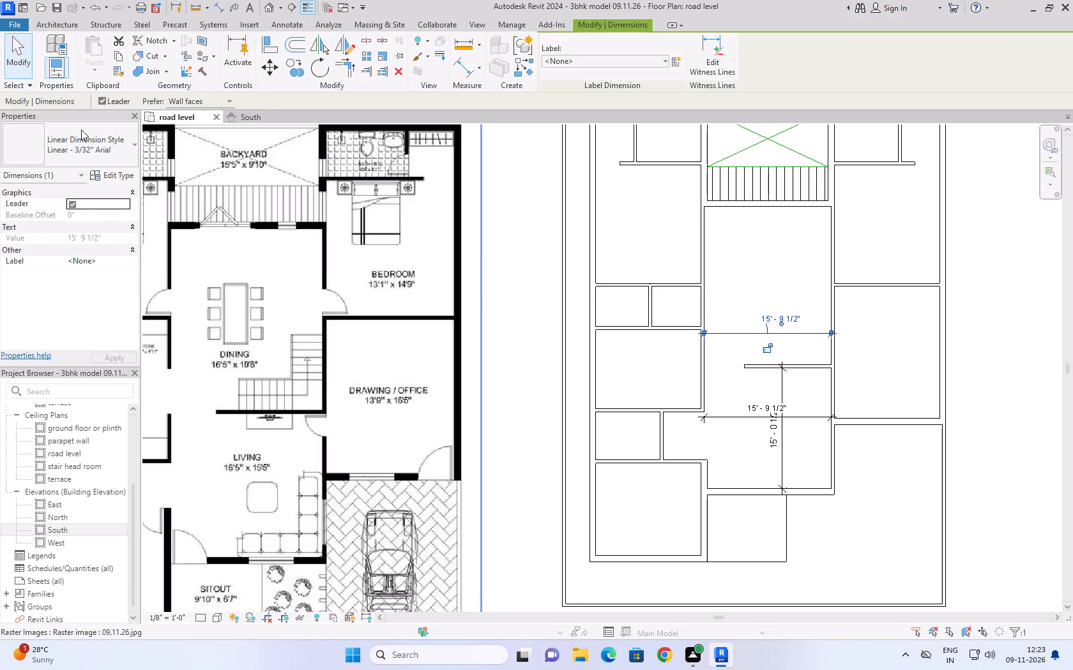
pyautogui.doubleClick(9, 47)
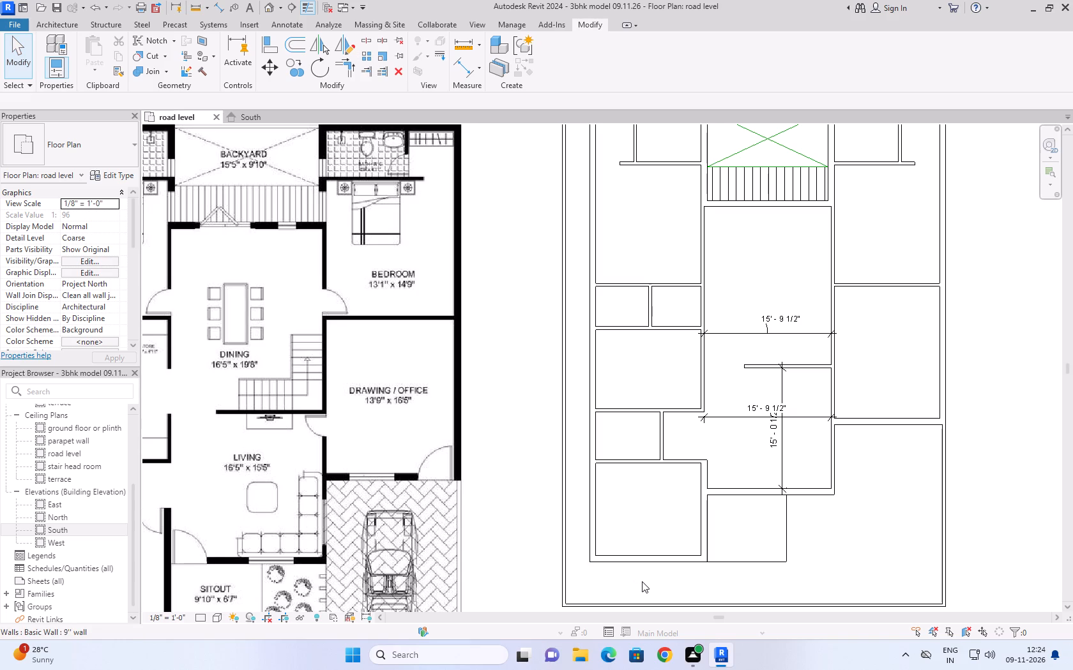
pyautogui.scroll(-4, 765, 539)
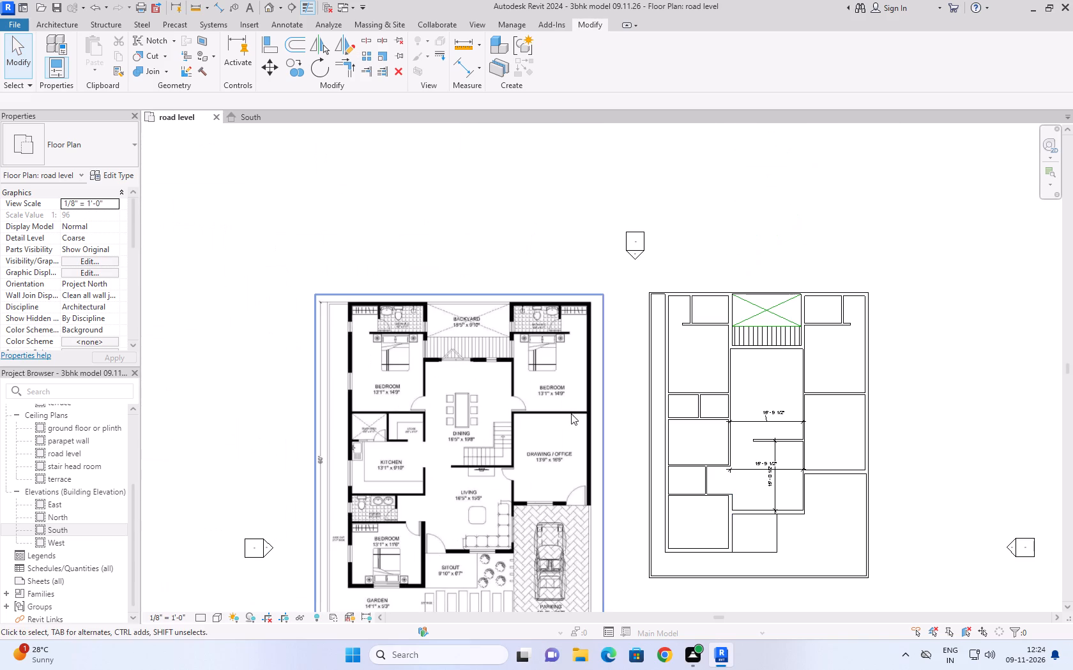
pyautogui.scroll(-3, 780, 289)
pyautogui.scroll(4, 771, 475)
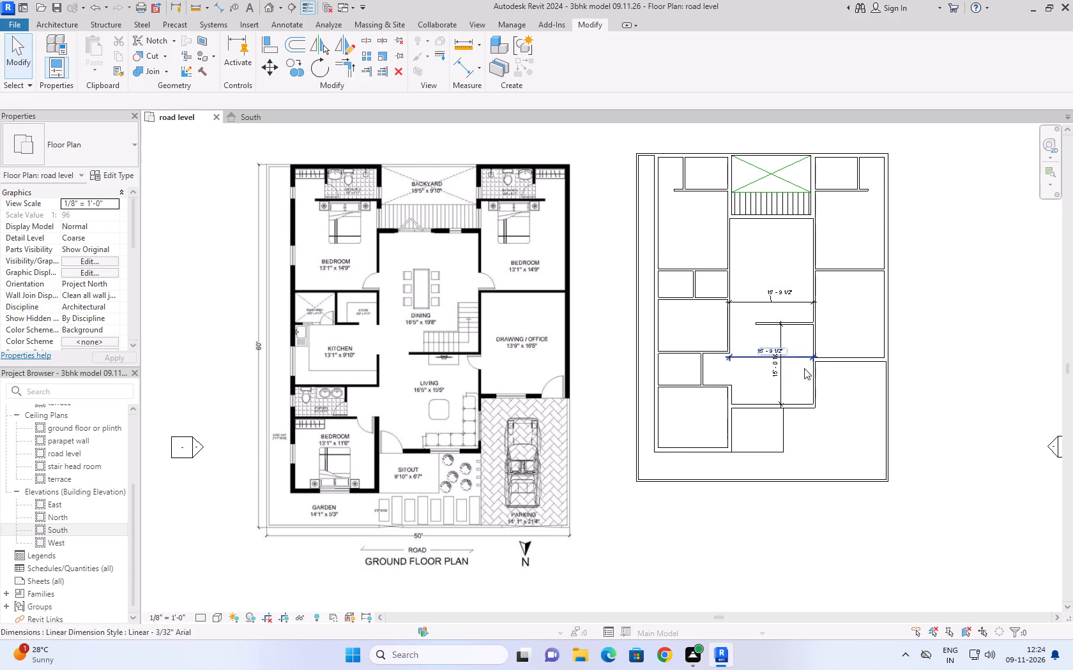
pyautogui.scroll(2, 765, 323)
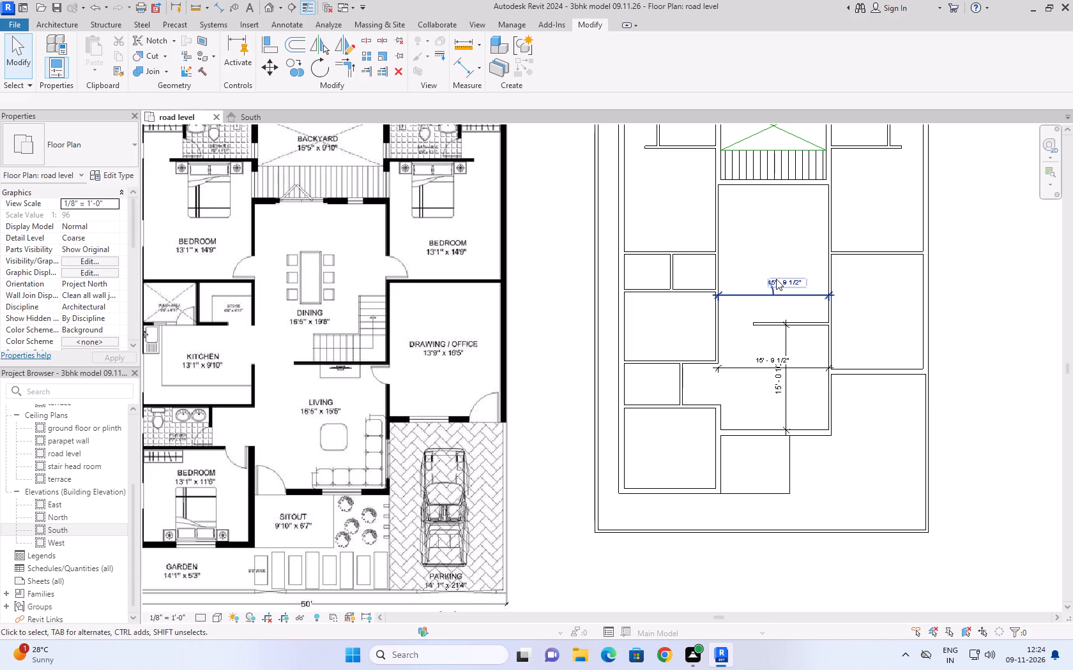
pyautogui.moveTo(761, 216); pyautogui.dragTo(762, 220, button='middle')
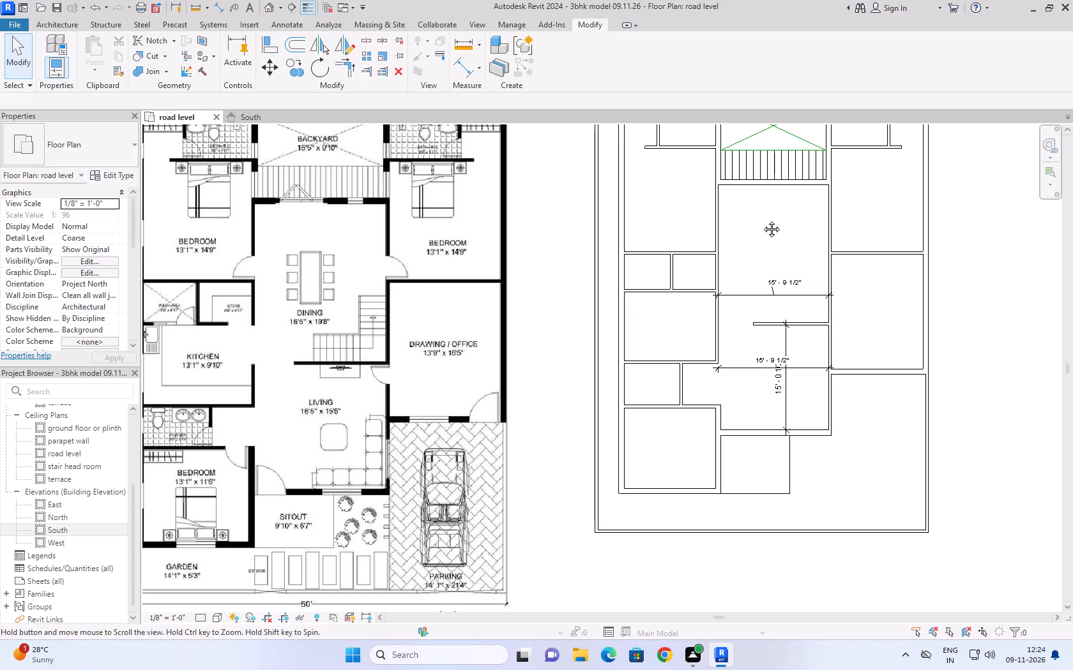
pyautogui.moveTo(762, 220); pyautogui.dragTo(754, 328, button='middle')
pyautogui.scroll(7, 772, 416)
pyautogui.scroll(-2, 807, 343)
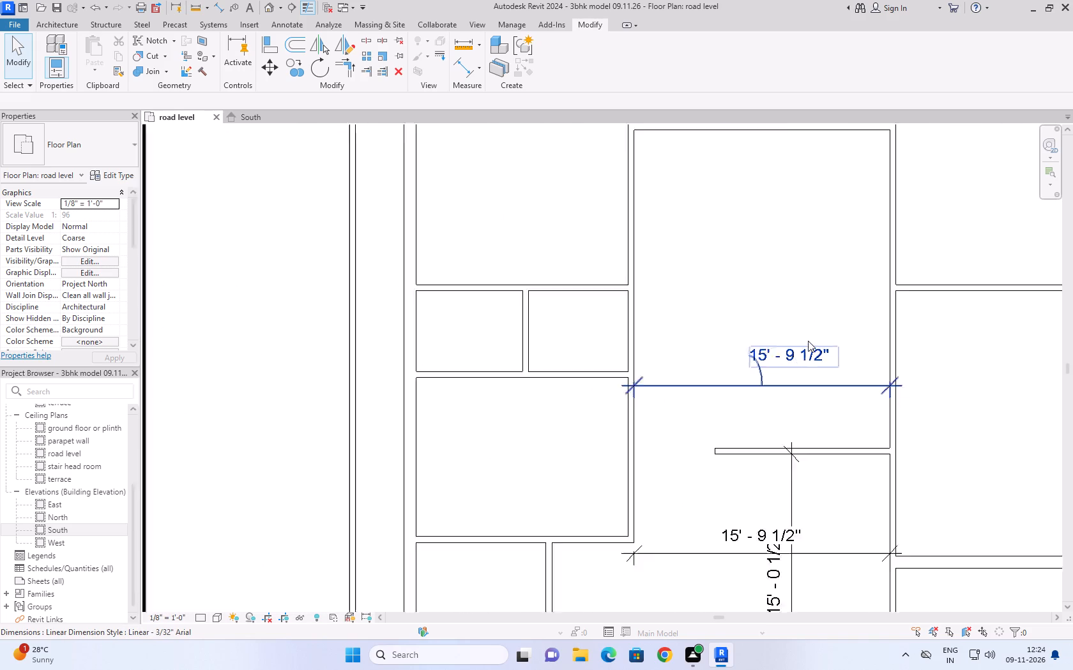
pyautogui.scroll(-7, 808, 341)
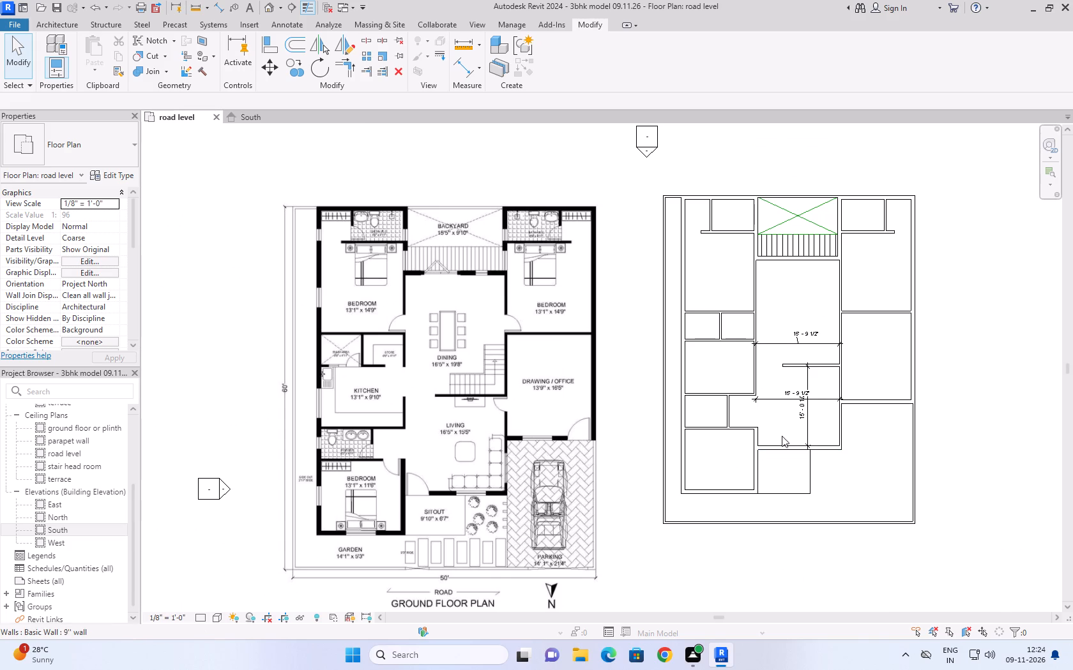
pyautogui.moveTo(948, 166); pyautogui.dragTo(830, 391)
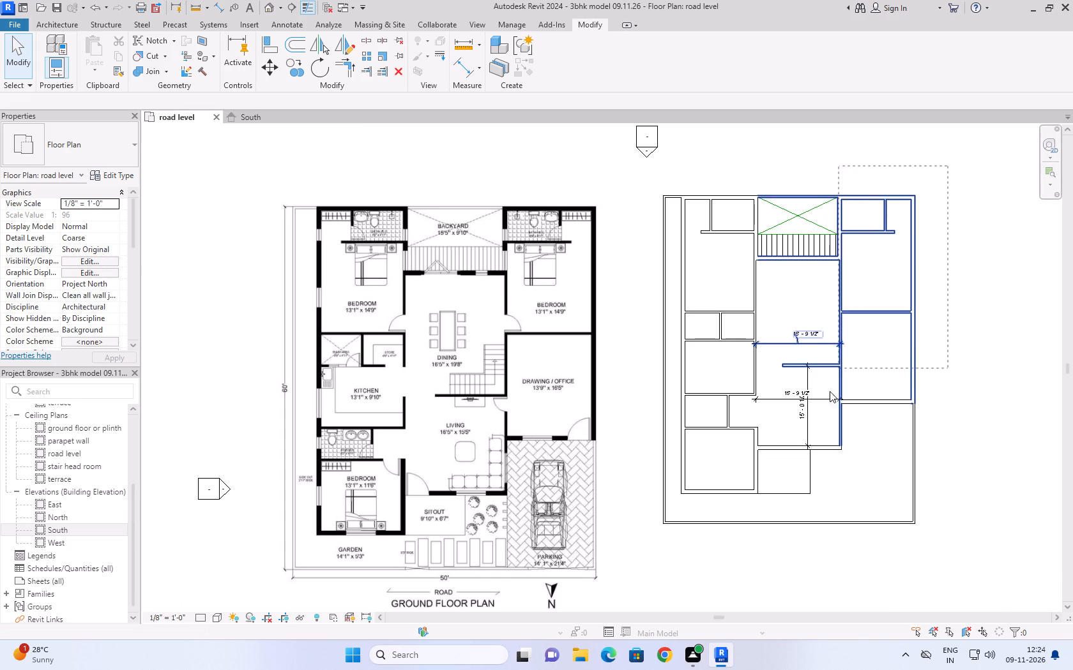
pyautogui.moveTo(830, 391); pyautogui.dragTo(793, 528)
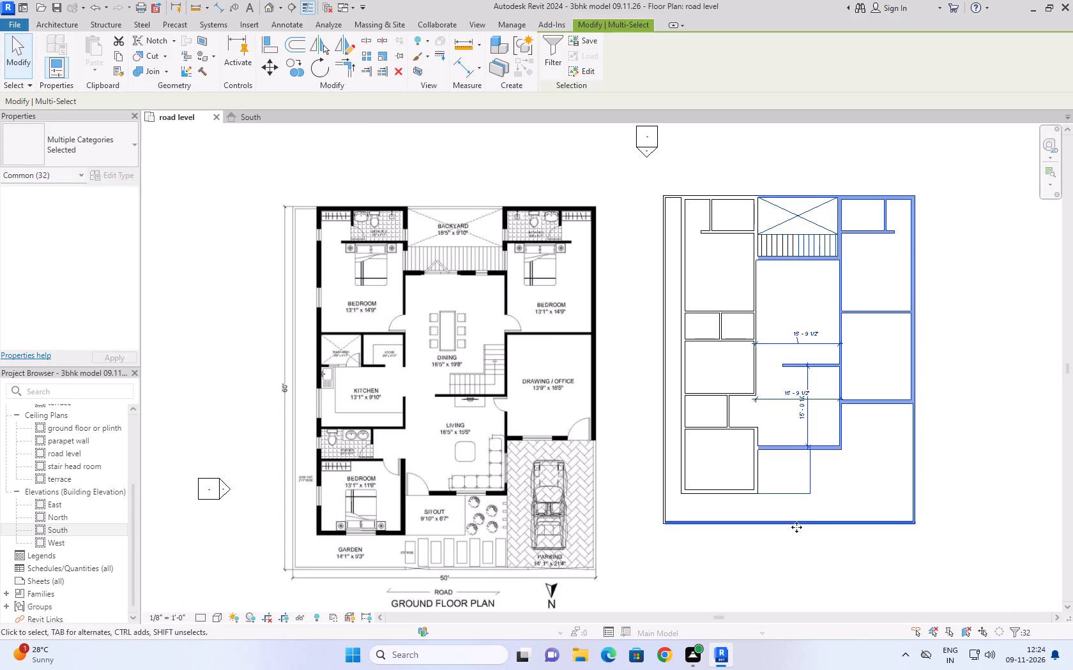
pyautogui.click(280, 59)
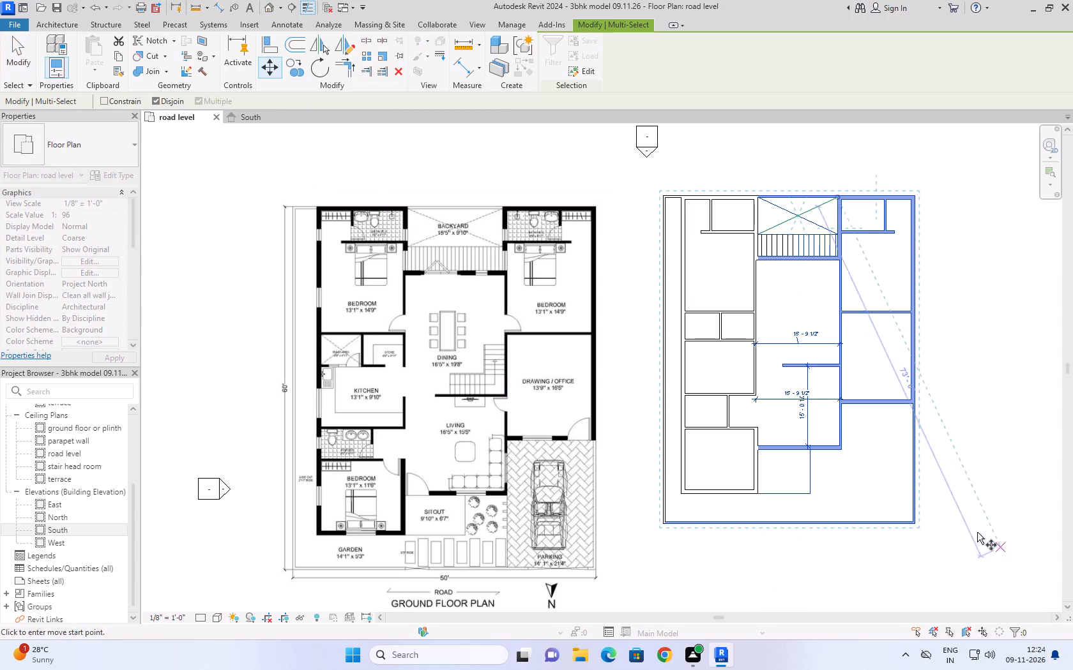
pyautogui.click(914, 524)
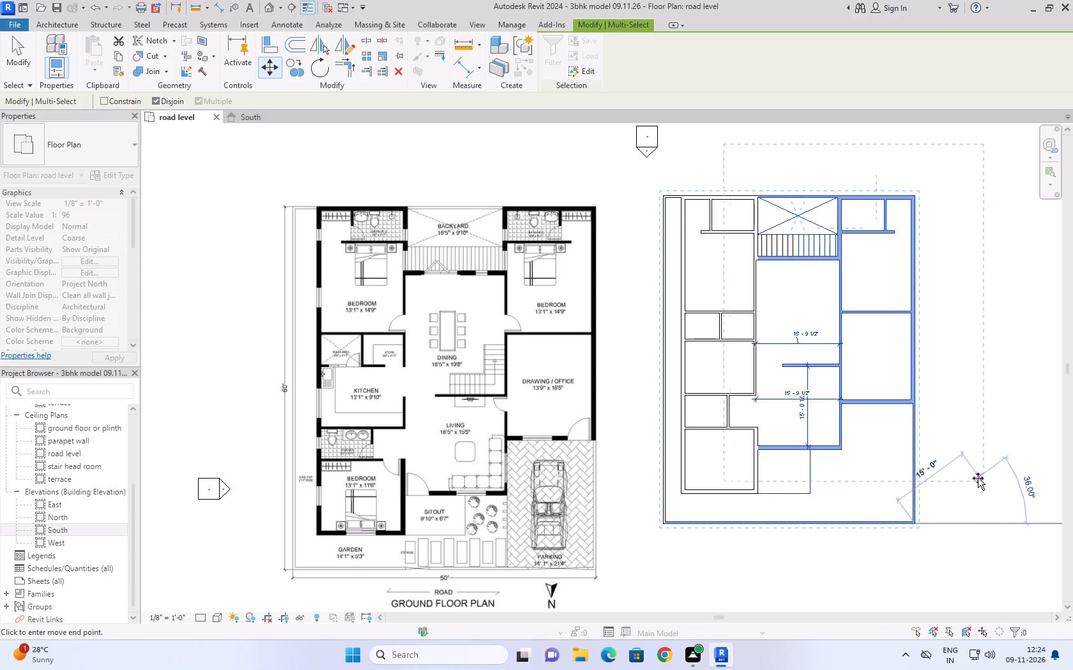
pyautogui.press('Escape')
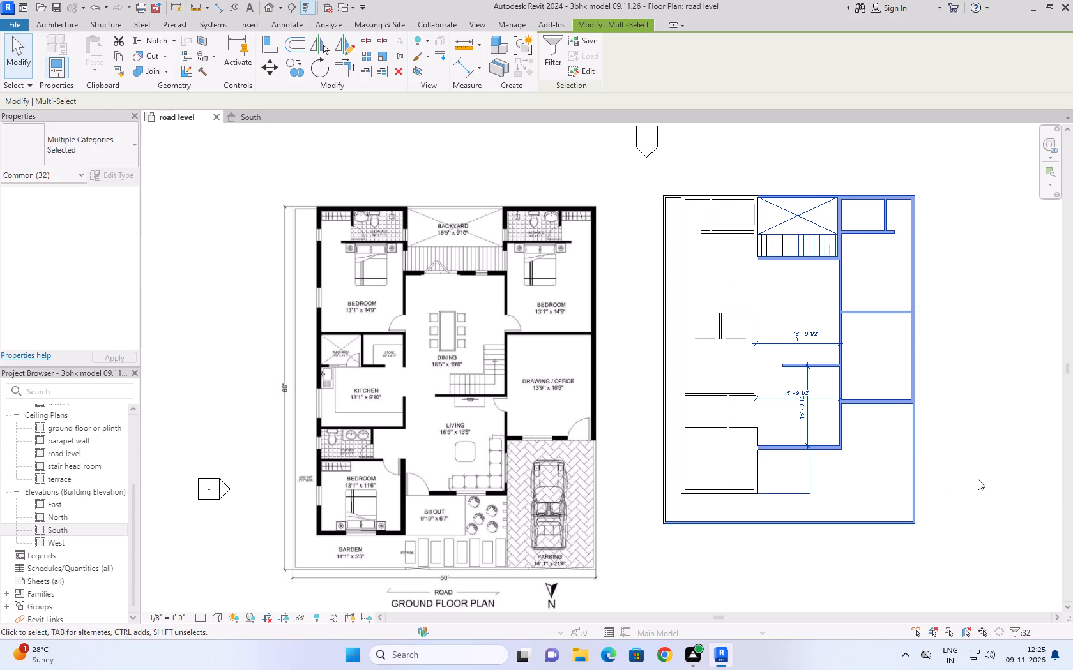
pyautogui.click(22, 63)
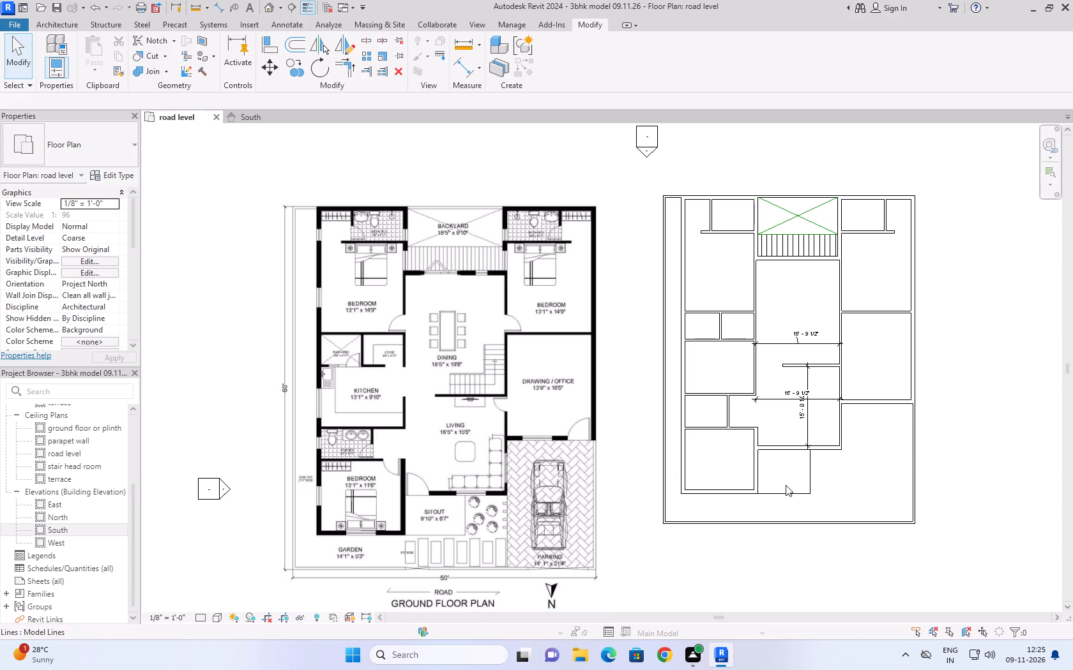
# Examine the dining room's width dimension and the living room's dimensions against the reference ground floor plan.
pyautogui.scroll(4, 849, 421)
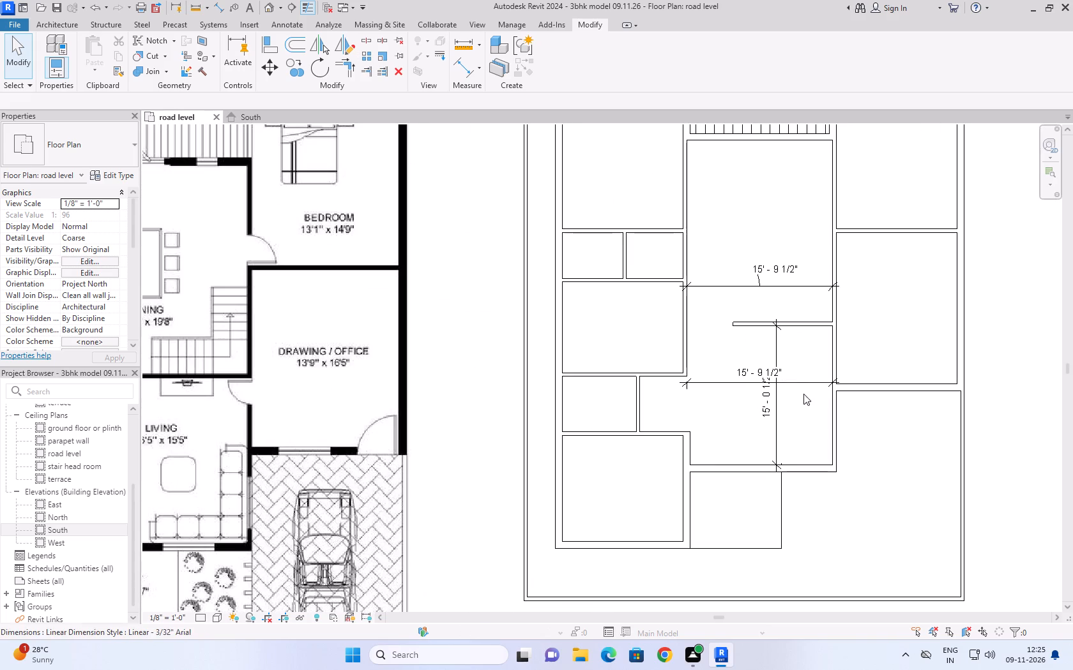
pyautogui.scroll(-4, 759, 412)
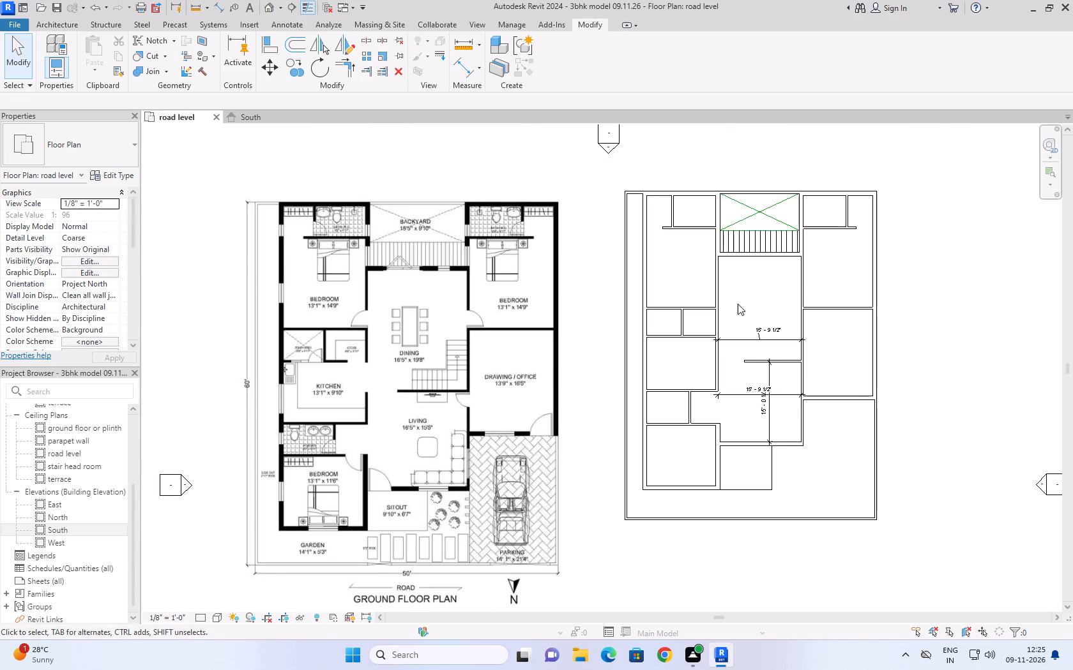
pyautogui.scroll(4, 779, 365)
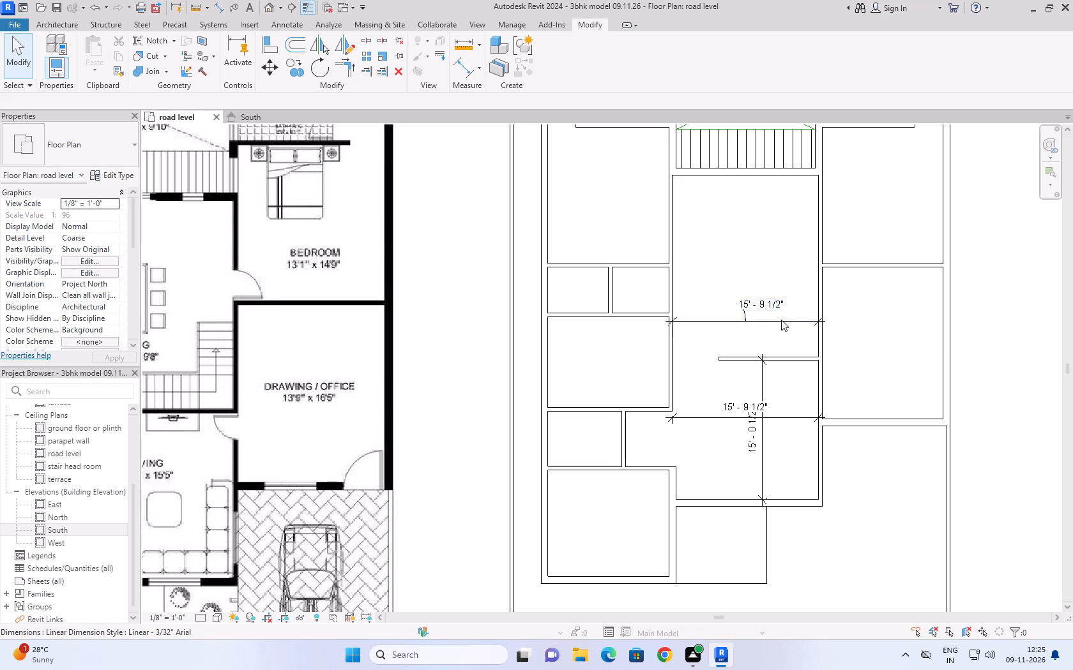
pyautogui.click(23, 59)
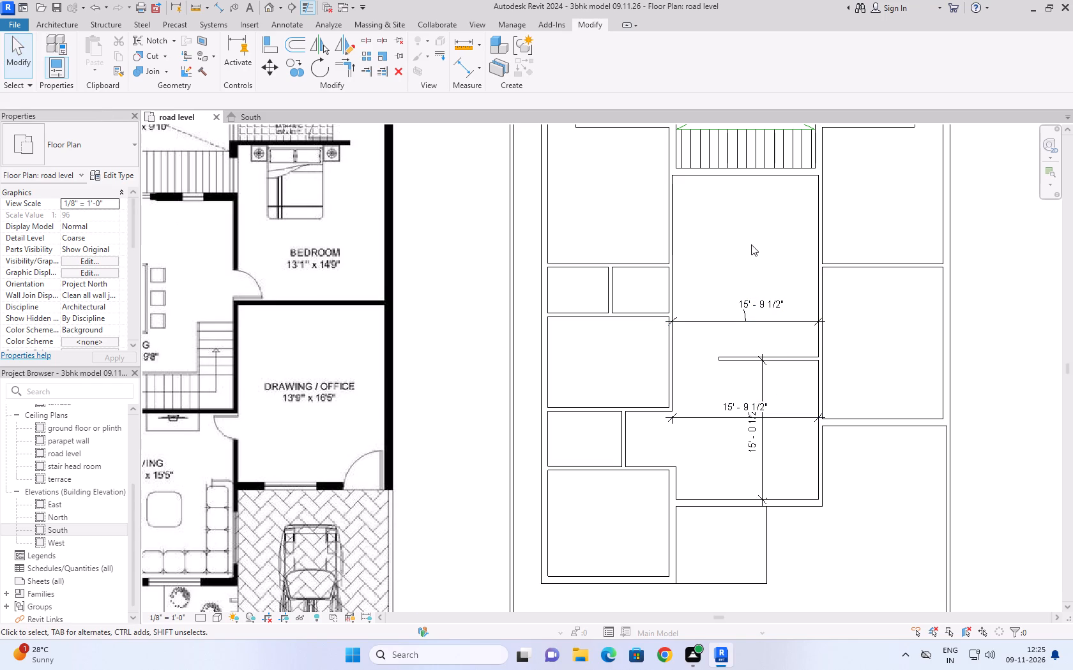
pyautogui.scroll(3, 766, 330)
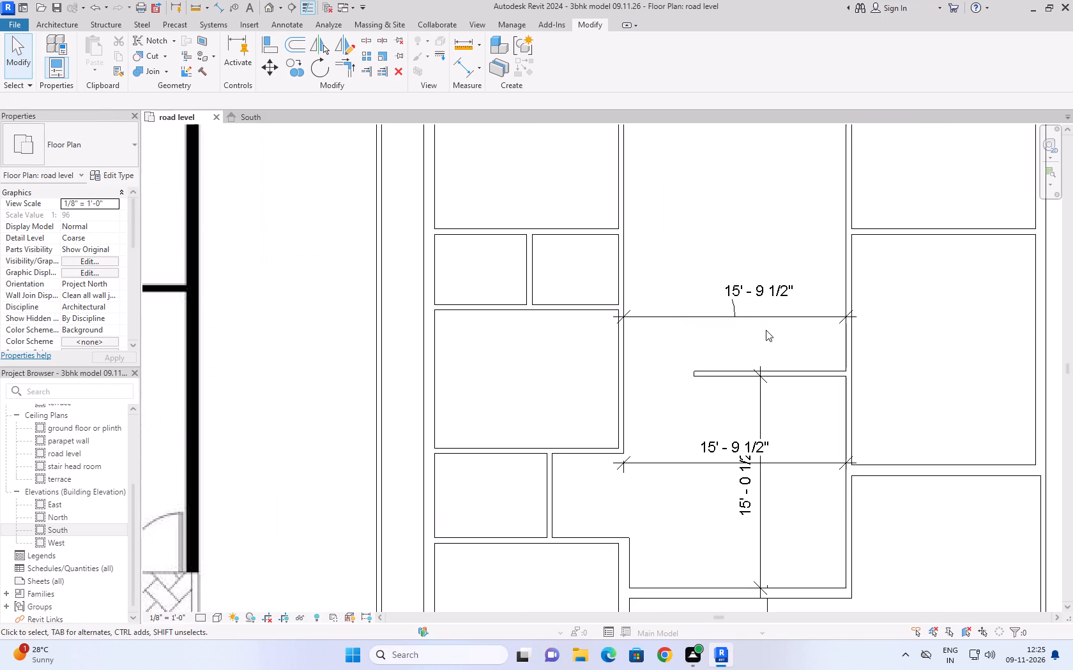
pyautogui.scroll(4, 747, 299)
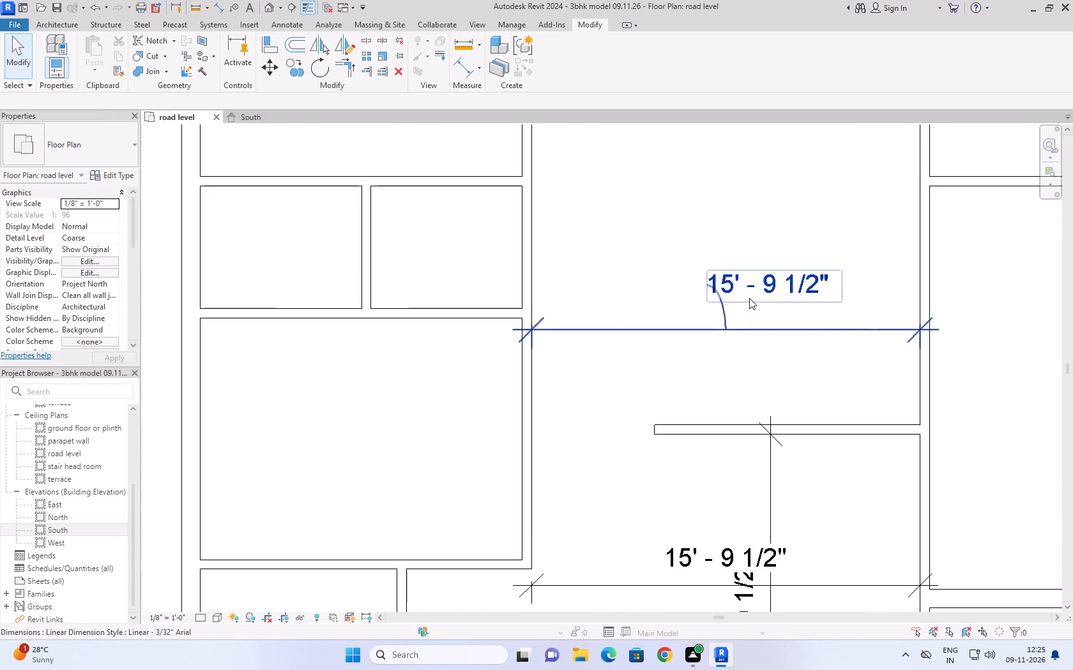
pyautogui.click(746, 329)
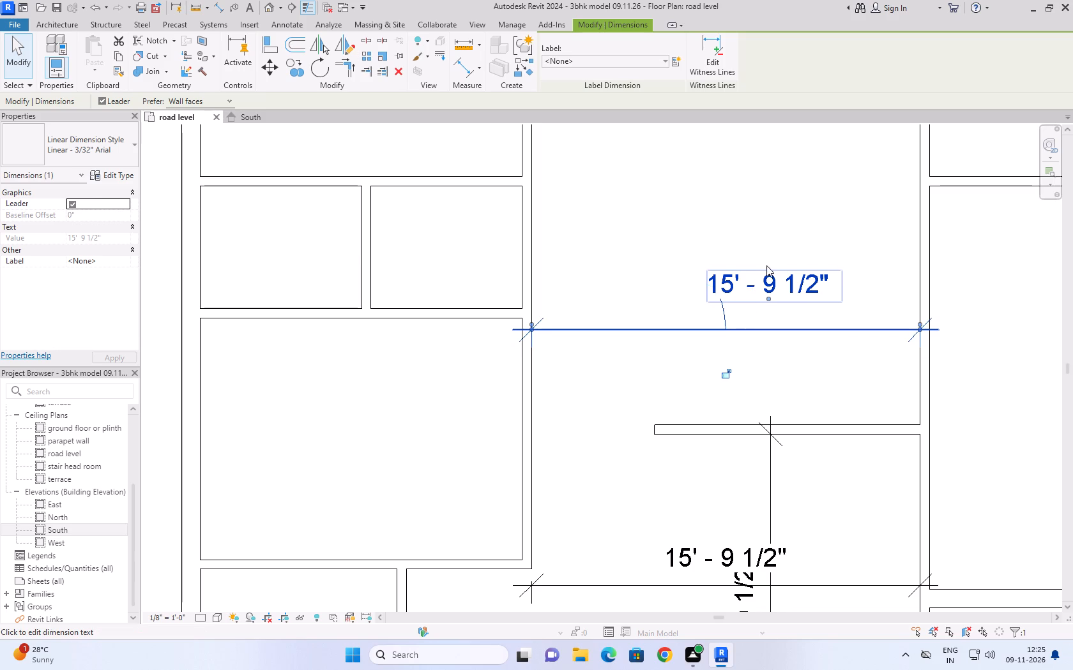
pyautogui.scroll(-4, 771, 249)
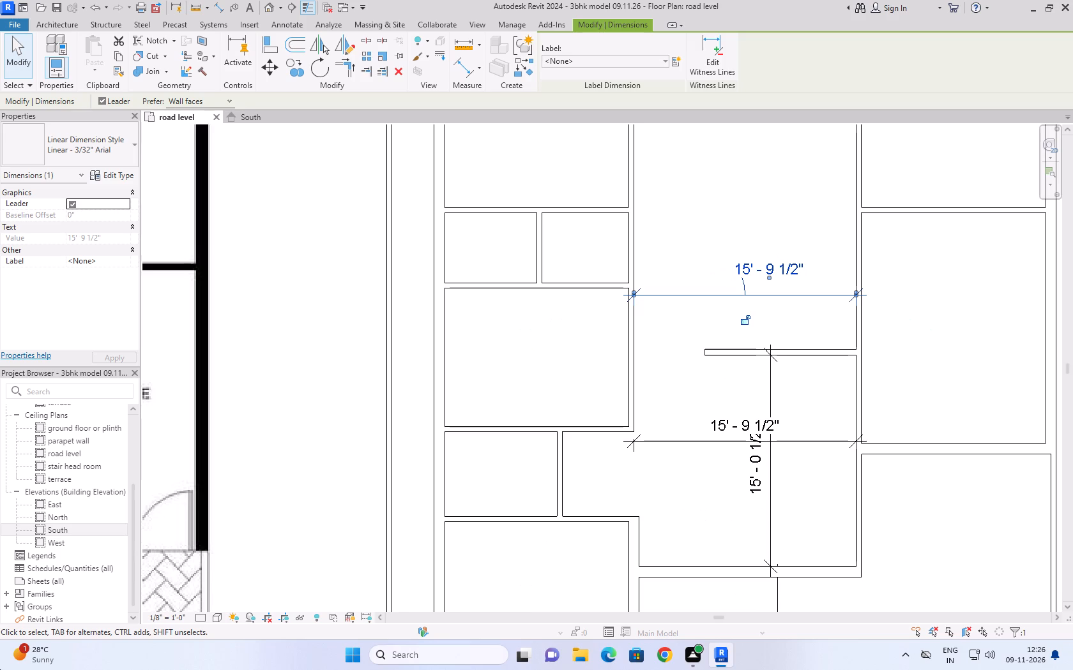
pyautogui.scroll(1, 0, 669)
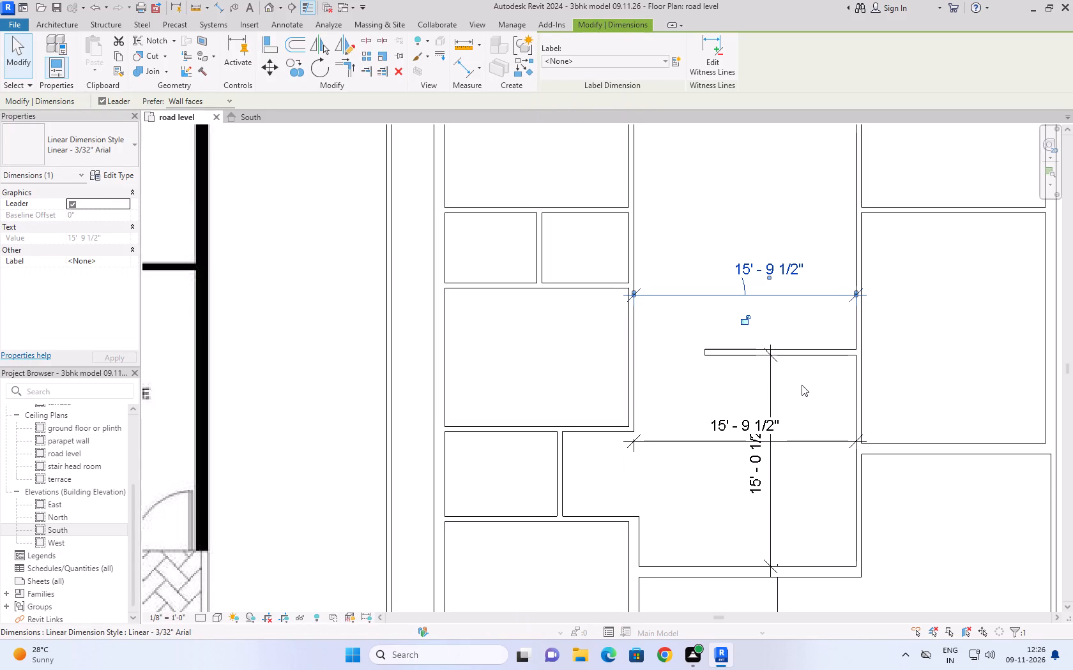
# Delete the living room's two dimensions, the width and the one from the partition wall to the front wall.
pyautogui.moveTo(802, 385); pyautogui.dragTo(733, 504)
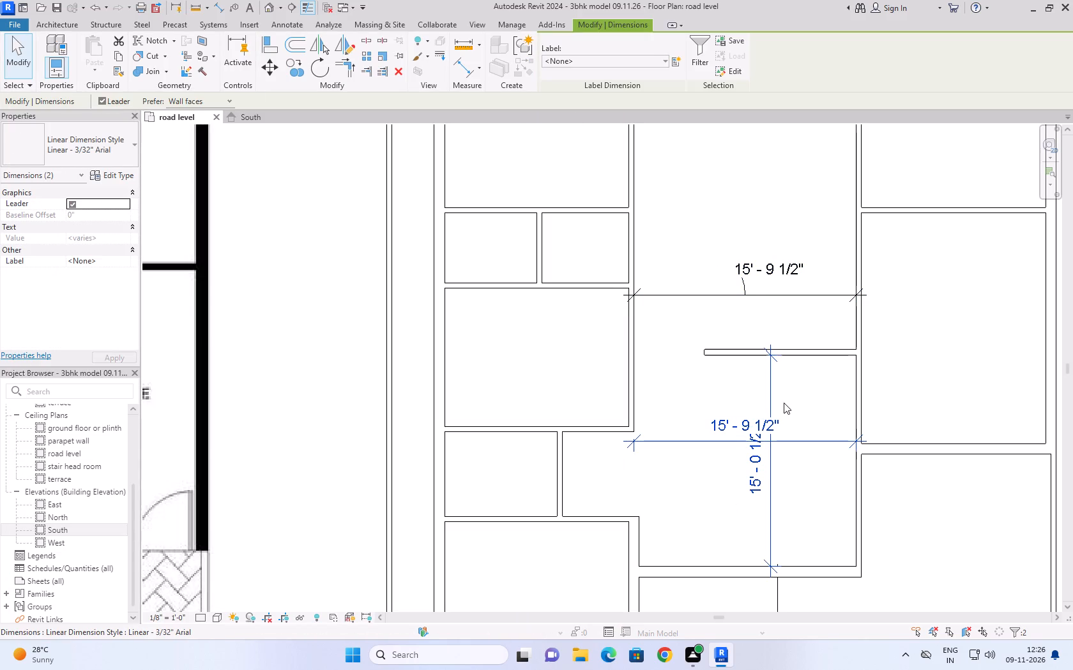
pyautogui.moveTo(819, 237); pyautogui.dragTo(754, 300)
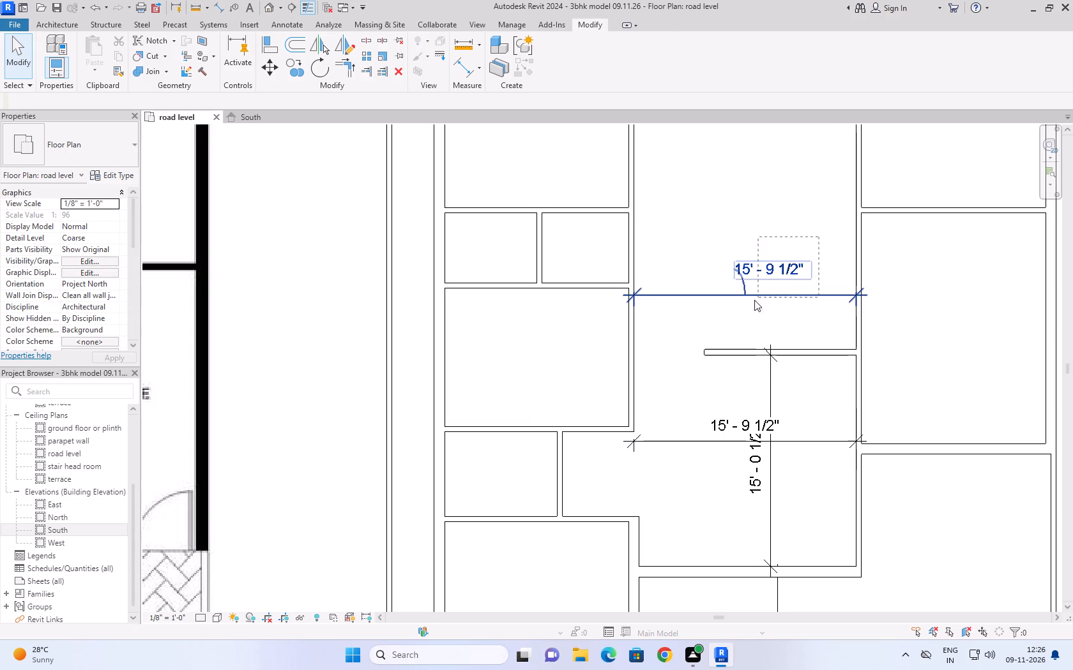
pyautogui.moveTo(754, 300); pyautogui.dragTo(719, 320)
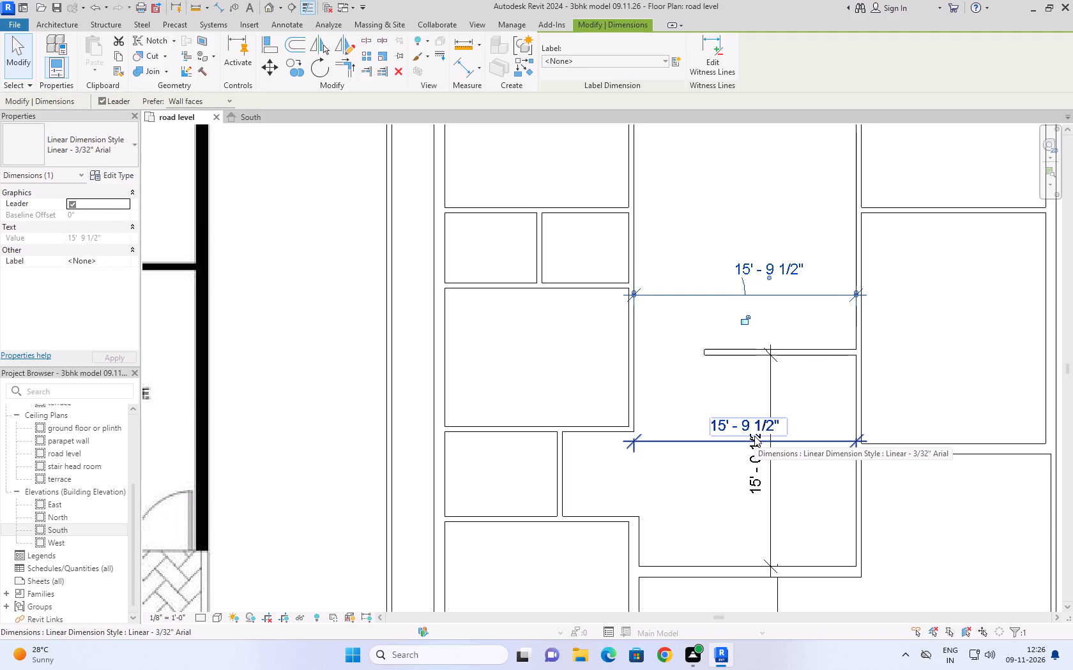
pyautogui.moveTo(813, 405); pyautogui.dragTo(729, 516)
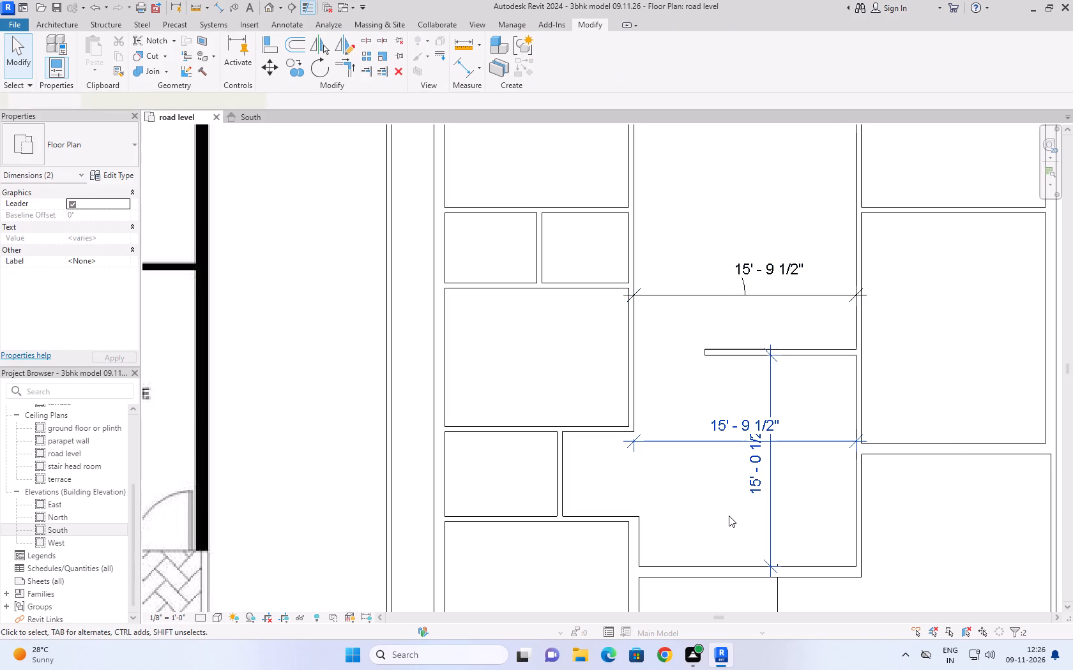
pyautogui.press('Delete')
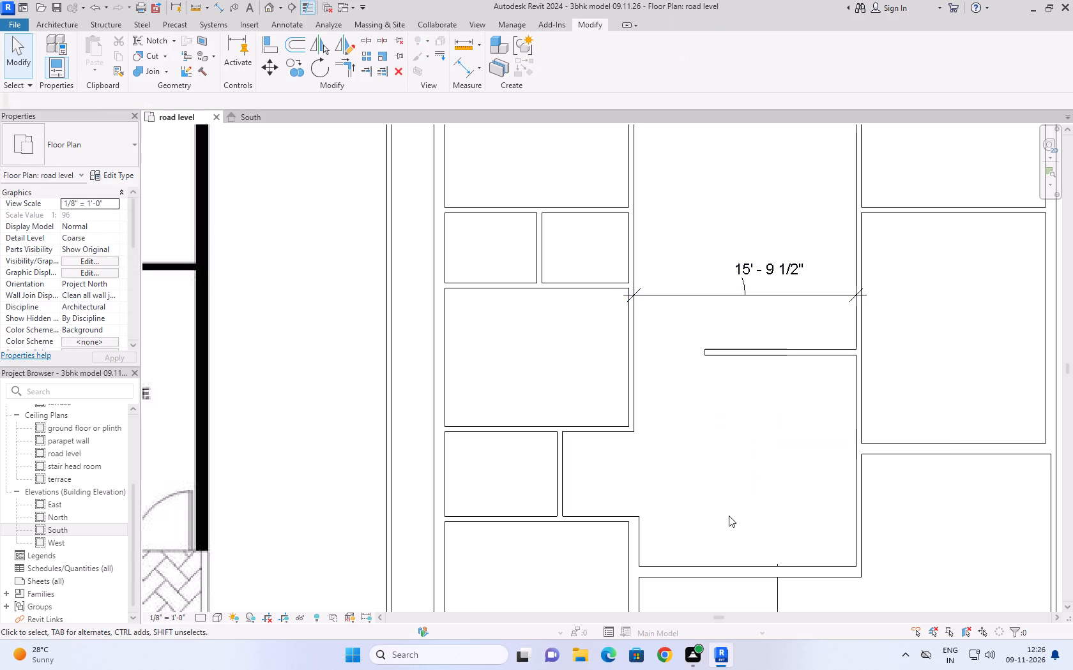
# Inspect the dining room's width dimension and its two side walls, up to the backyard wall.
pyautogui.moveTo(751, 200); pyautogui.dragTo(678, 269, button='middle')
pyautogui.scroll(1, 651, 281)
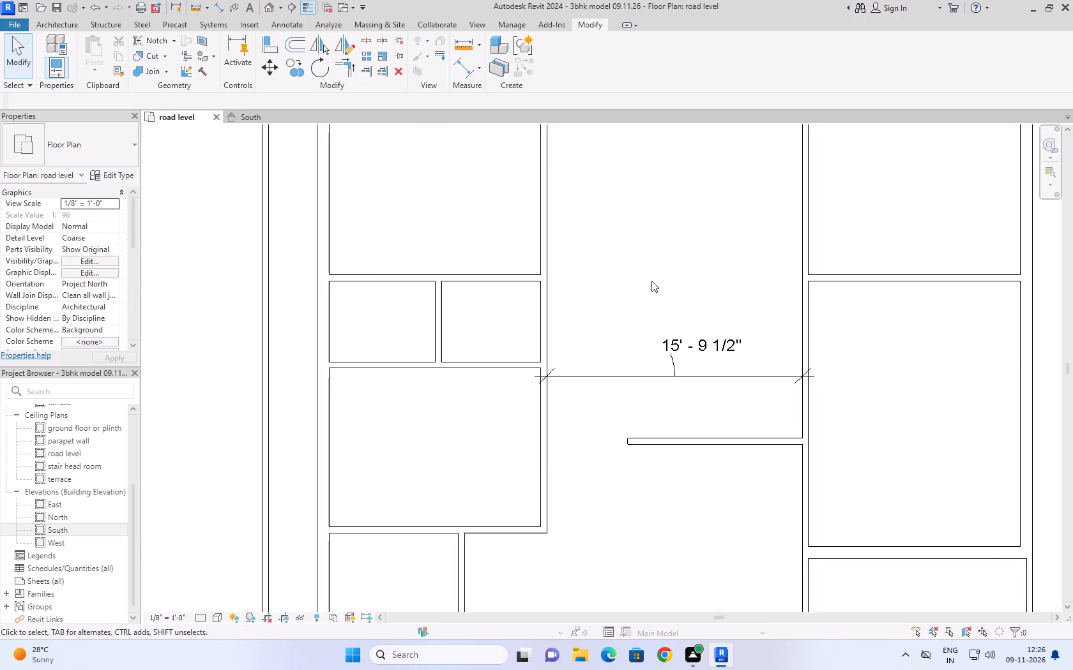
pyautogui.scroll(3, 651, 281)
pyautogui.scroll(-5, 651, 281)
pyautogui.scroll(1, 603, 188)
pyautogui.moveTo(603, 188); pyautogui.dragTo(526, 320, button='middle')
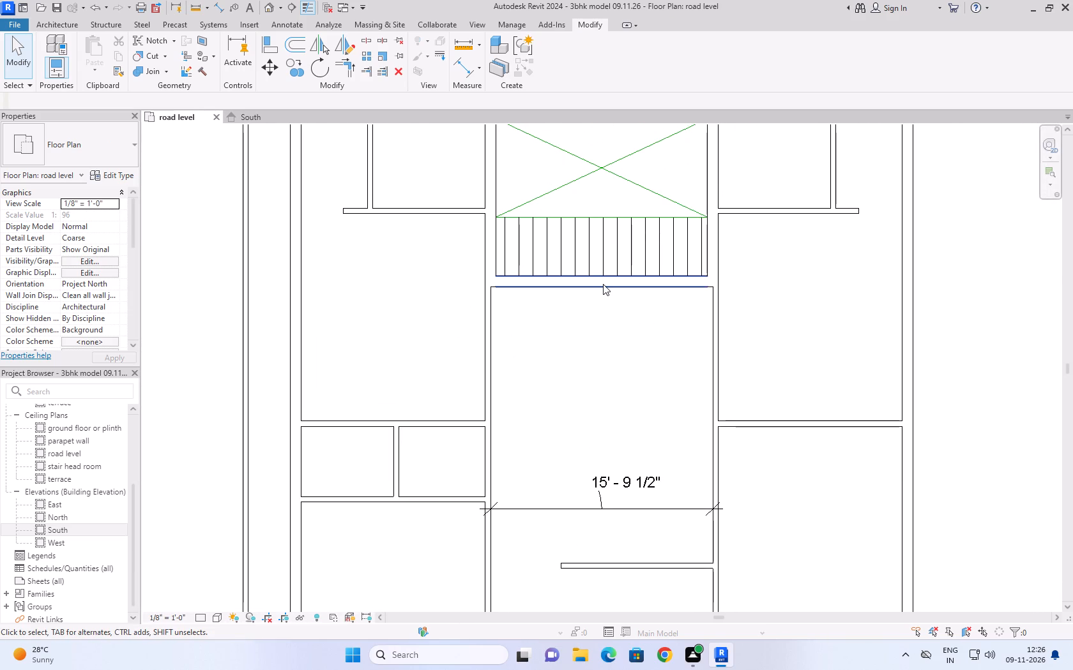
pyautogui.click(609, 336)
pyautogui.moveTo(635, 523); pyautogui.dragTo(593, 426)
pyautogui.click(597, 401)
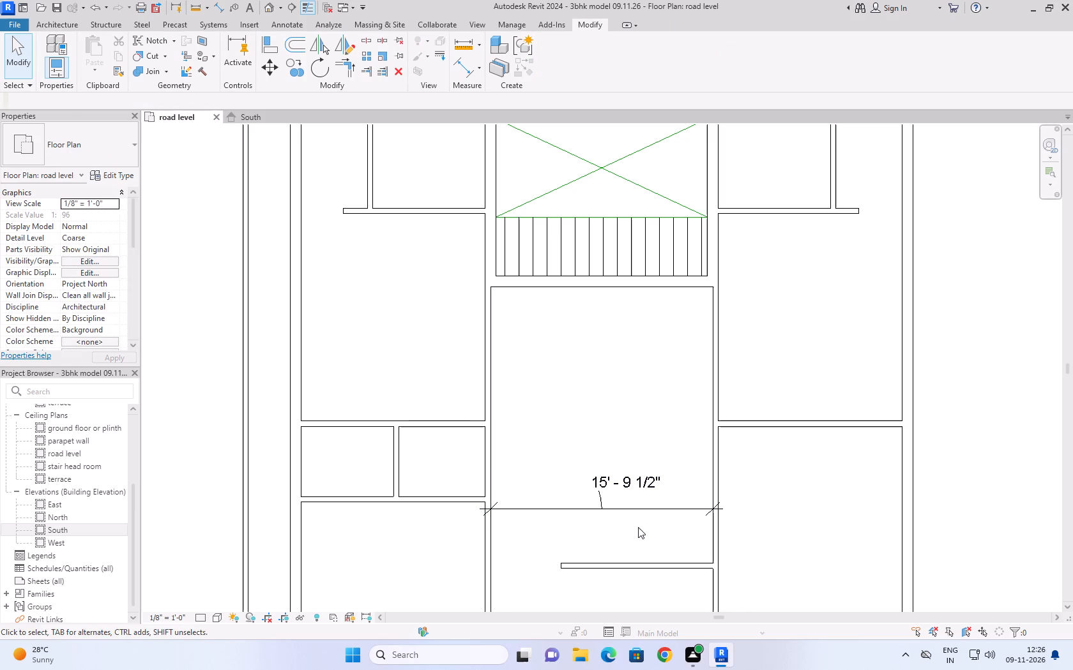
pyautogui.click(638, 527)
pyautogui.moveTo(666, 430); pyautogui.dragTo(646, 542)
pyautogui.click(644, 542)
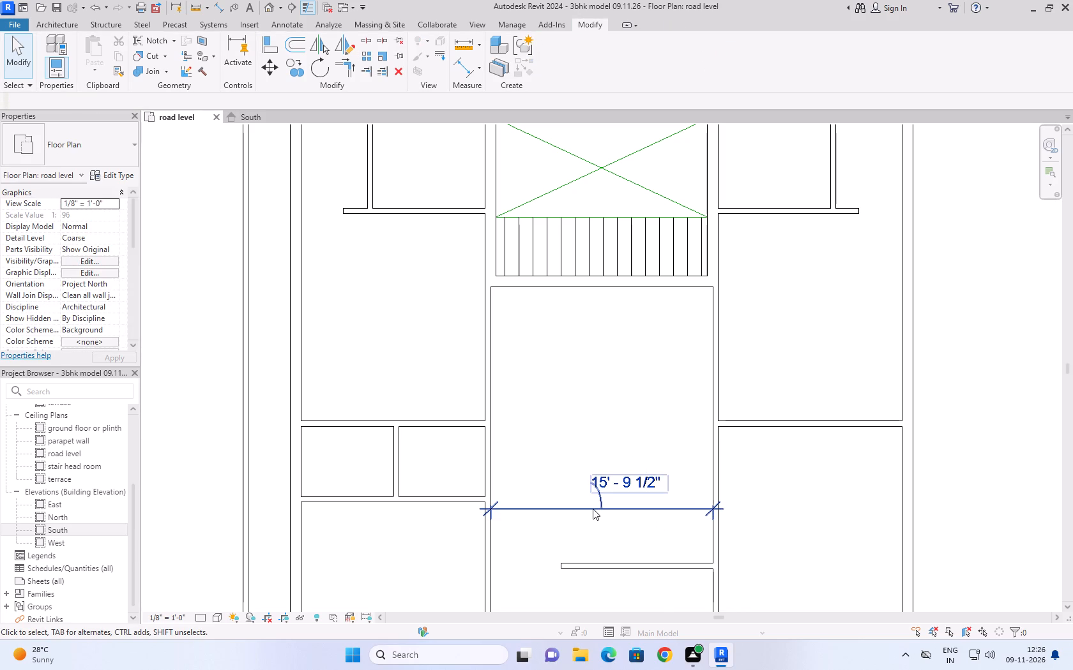
pyautogui.scroll(5, 607, 495)
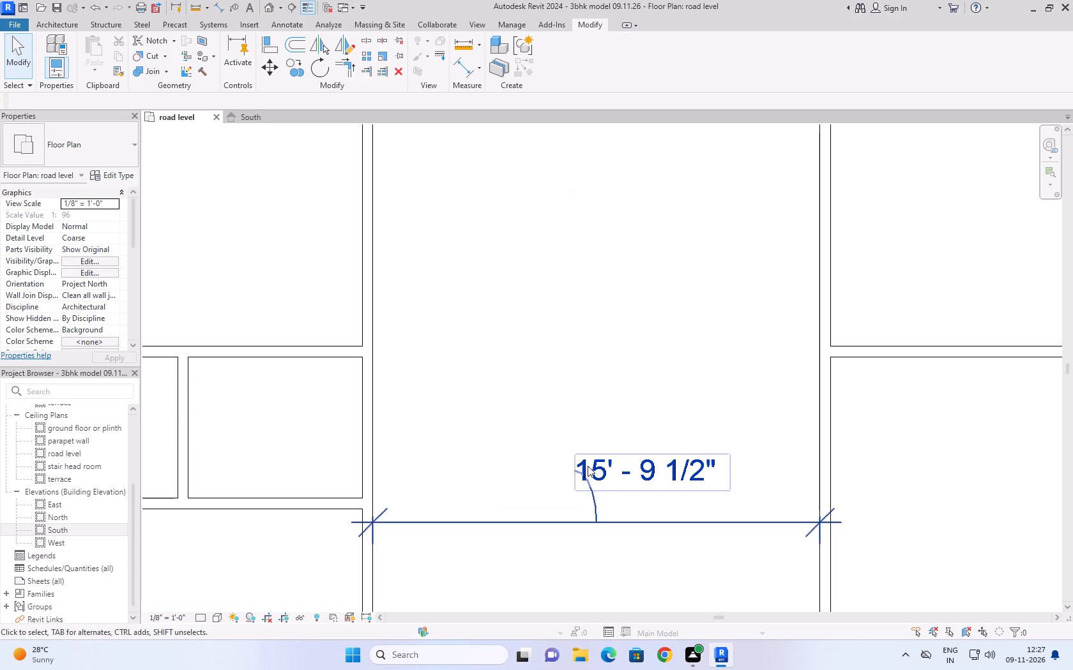
pyautogui.click(577, 363)
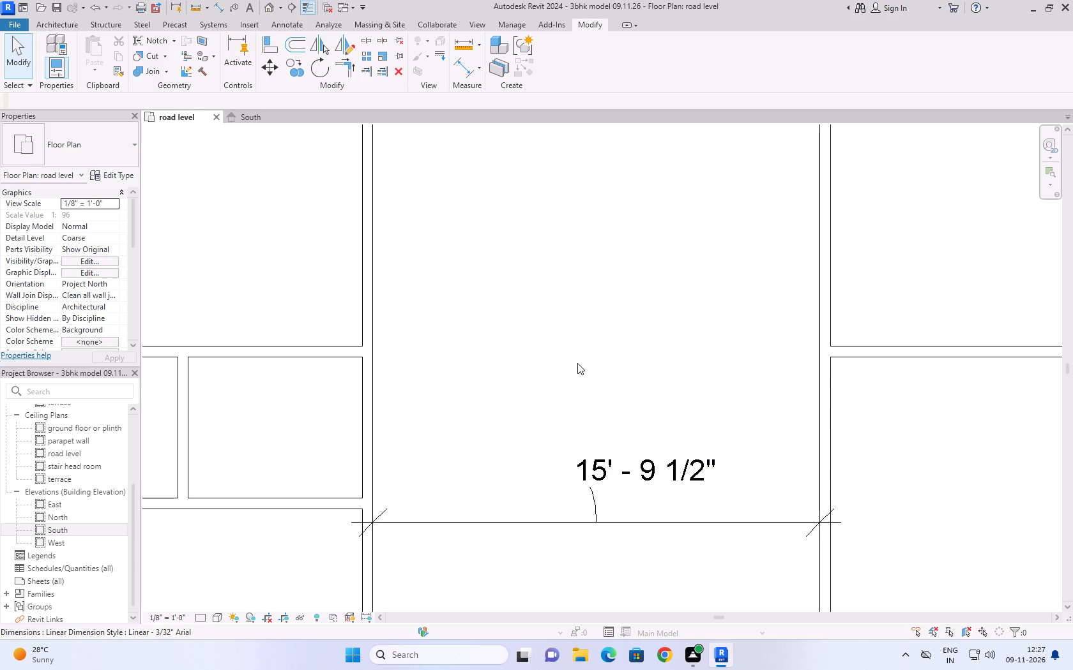
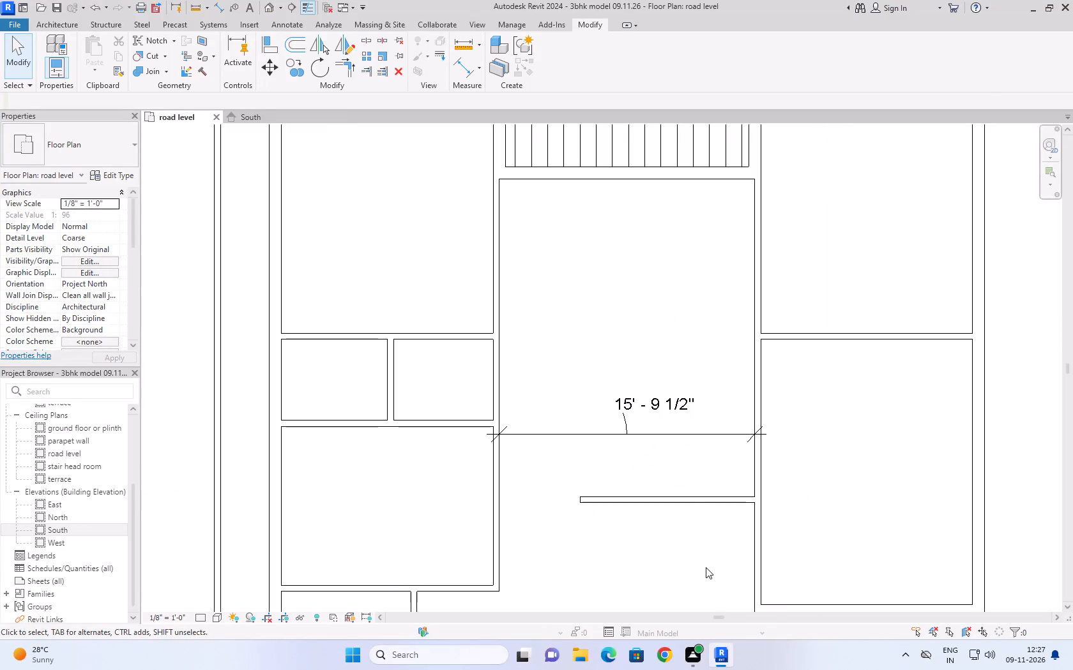
# Delete the dining room's width dimension between its two side walls.
pyautogui.click(648, 447)
pyautogui.moveTo(648, 447); pyautogui.dragTo(623, 327)
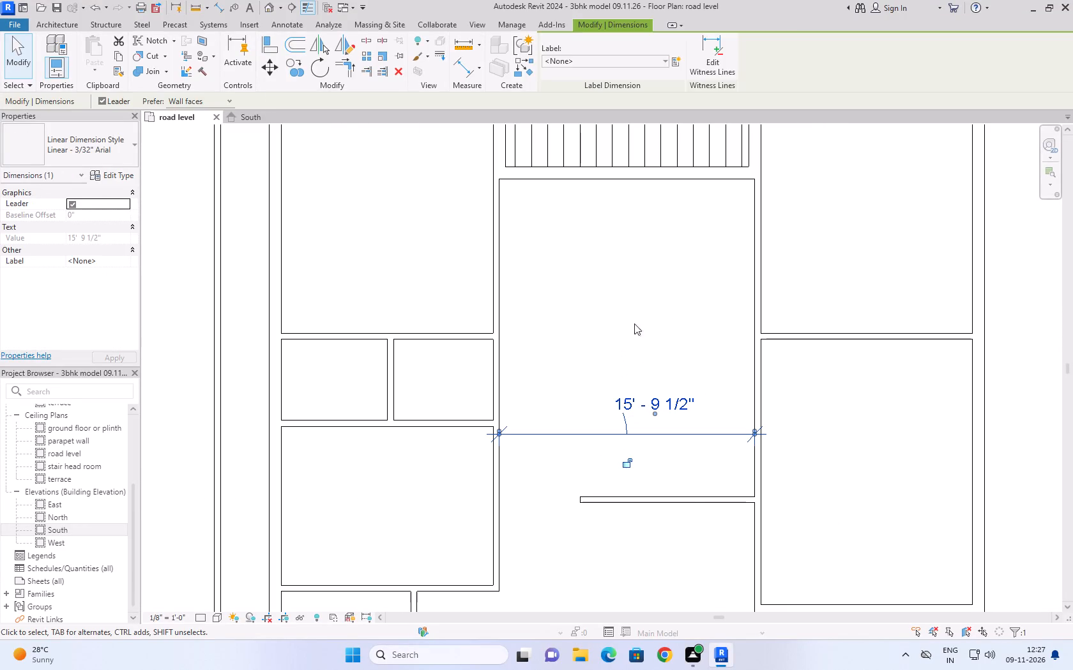
pyautogui.click(696, 329)
pyautogui.moveTo(697, 329); pyautogui.dragTo(612, 450)
pyautogui.moveTo(654, 454); pyautogui.dragTo(587, 358)
pyautogui.click(699, 371)
pyautogui.click(704, 429)
pyautogui.click(704, 431)
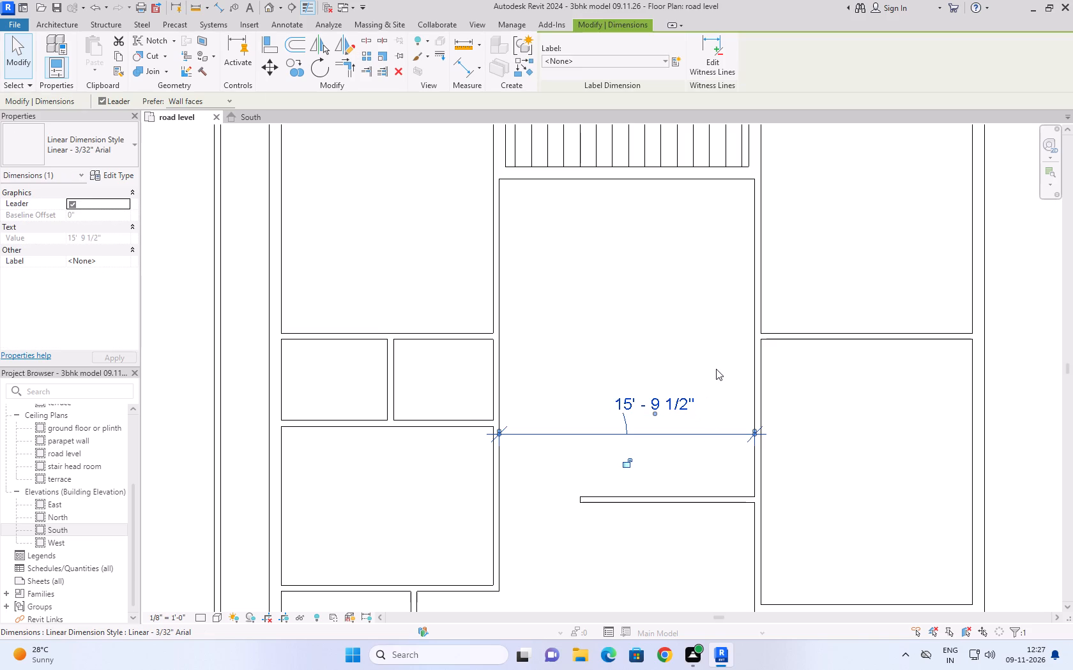
pyautogui.press('Delete')
# Examine the sitout side line's length and spacing against the sitout size on the reference ground floor plan.
pyautogui.scroll(-5, 658, 359)
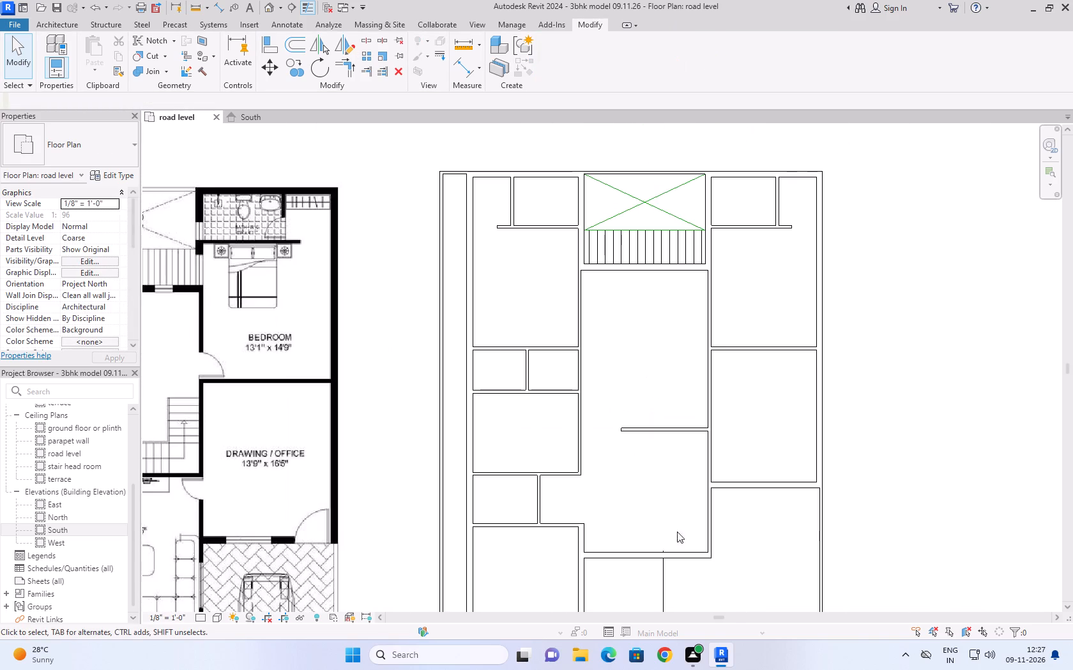
pyautogui.scroll(-1, 671, 343)
pyautogui.click(669, 379)
pyautogui.scroll(-4, 696, 387)
pyautogui.scroll(5, 656, 560)
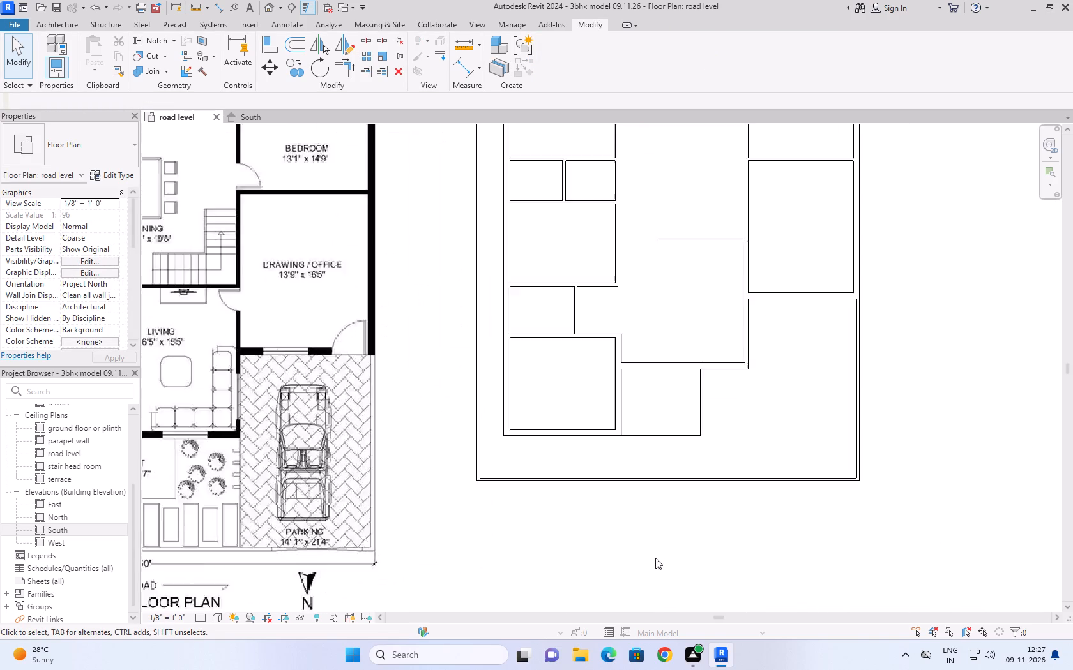
pyautogui.scroll(-3, 725, 457)
pyautogui.scroll(5, 293, 485)
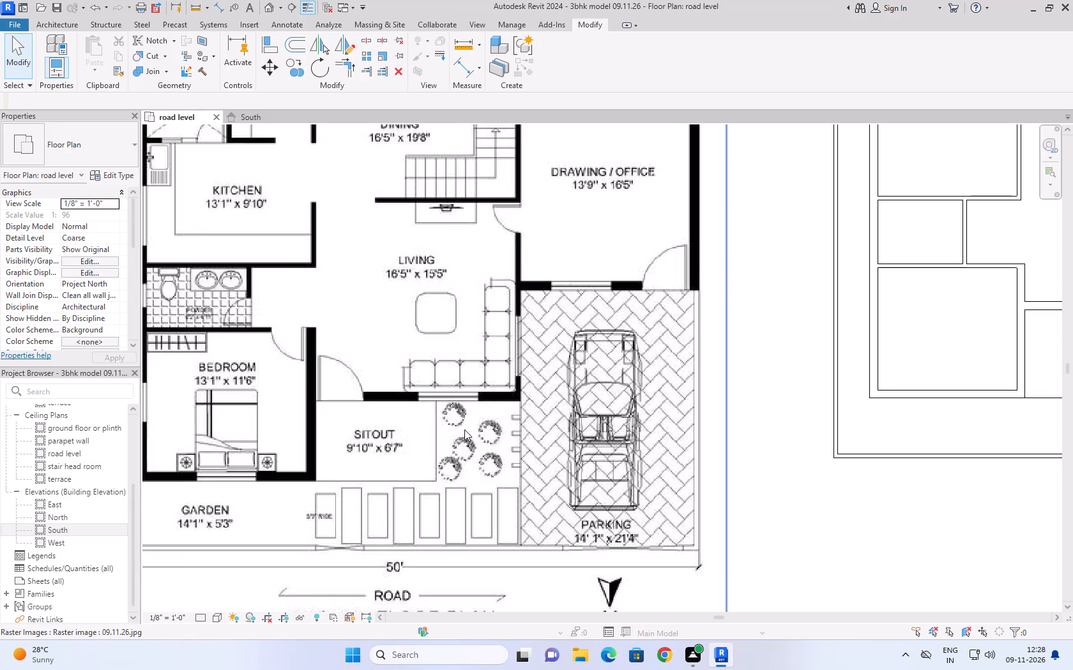
pyautogui.scroll(-4, 492, 387)
pyautogui.moveTo(863, 447); pyautogui.dragTo(703, 503, button='middle')
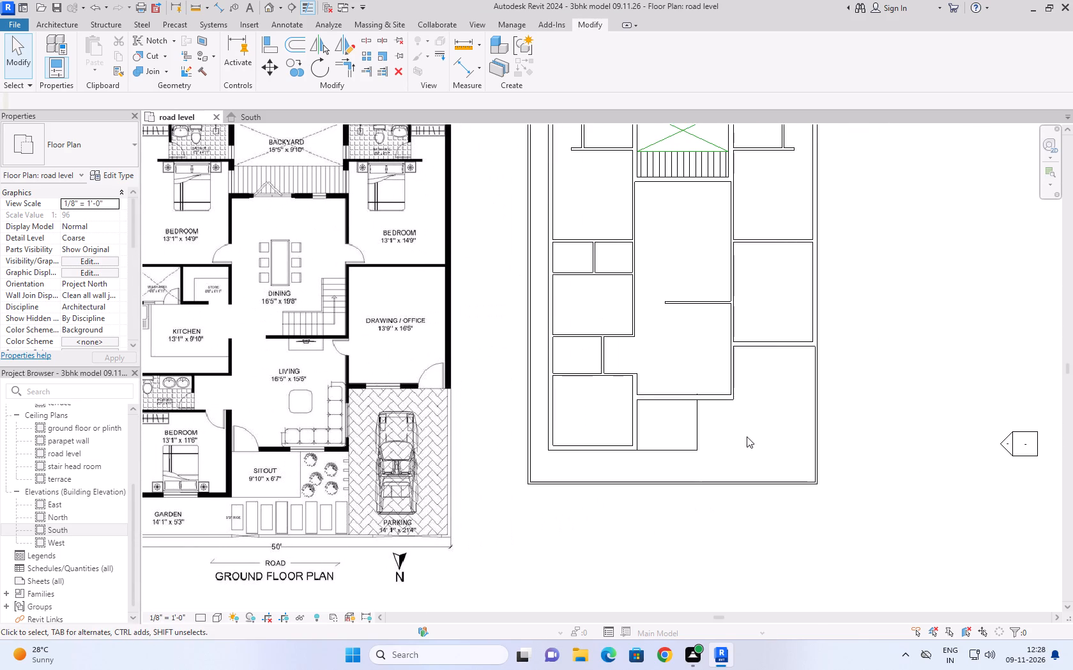
pyautogui.scroll(5, 749, 435)
pyautogui.click(639, 426)
pyautogui.click(643, 417)
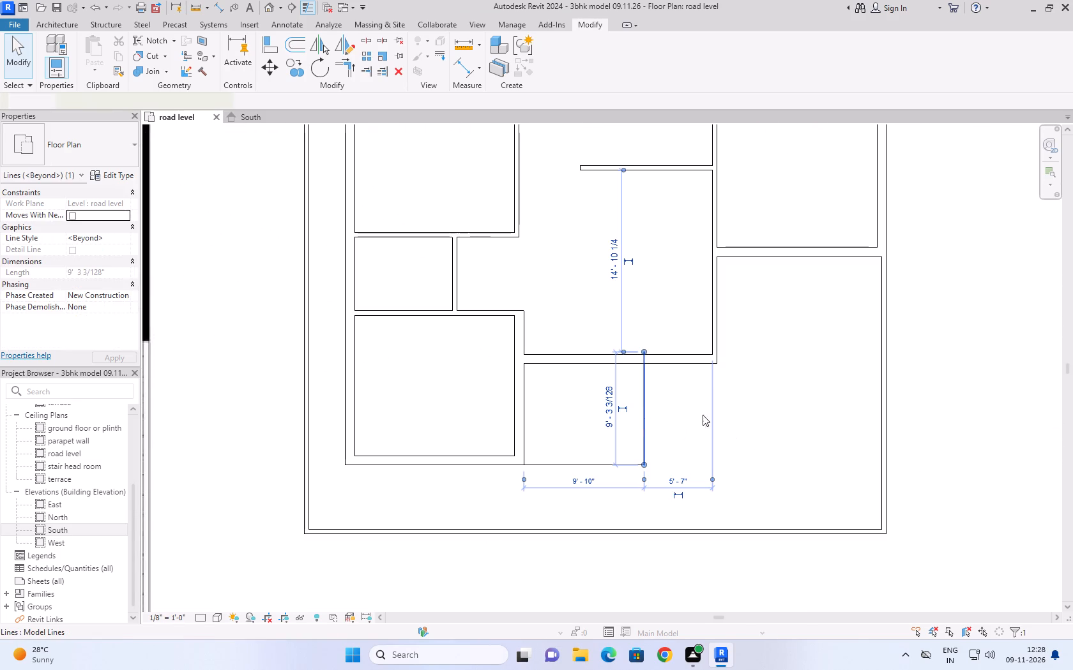
pyautogui.scroll(-4, 802, 390)
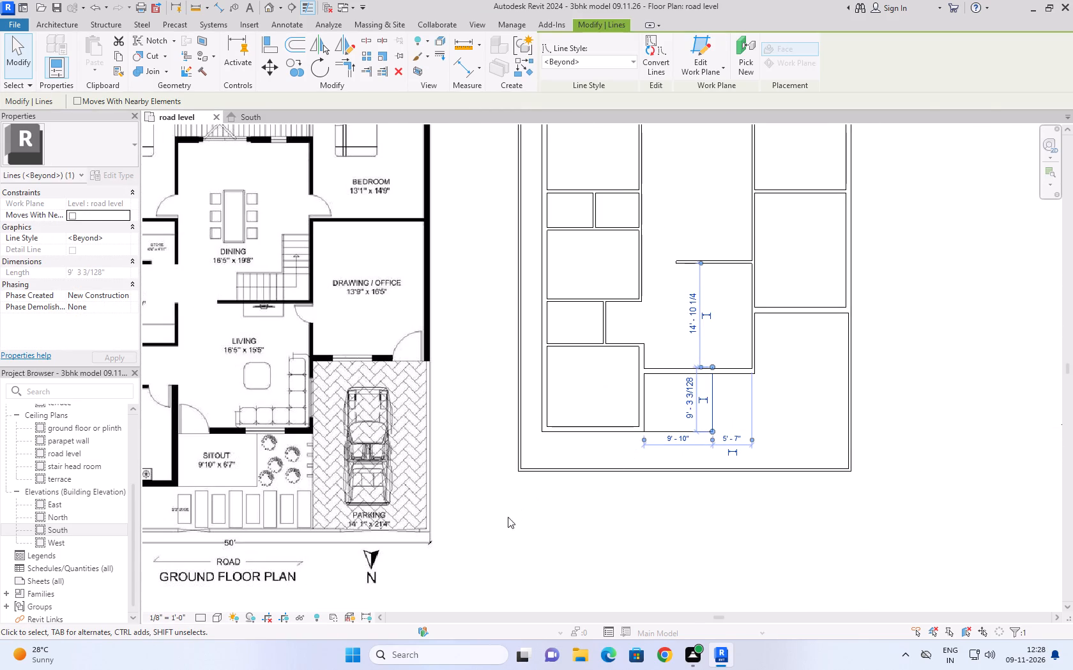
pyautogui.scroll(5, 183, 490)
pyautogui.scroll(-3, 277, 412)
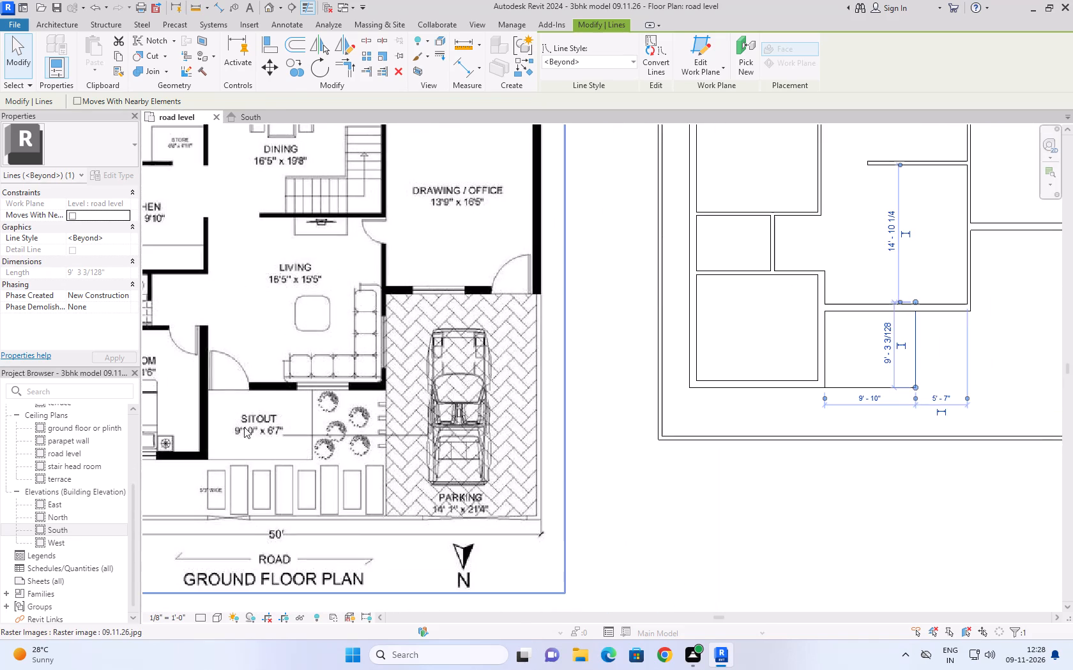
pyautogui.scroll(4, 229, 431)
pyautogui.scroll(-4, 229, 431)
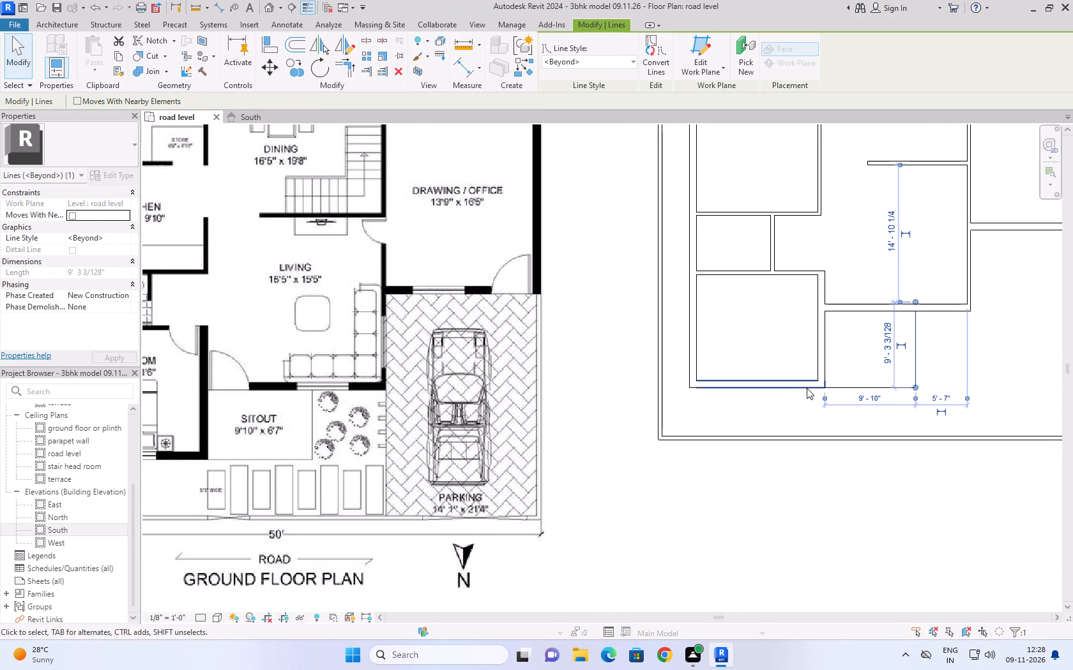
pyautogui.click(837, 468)
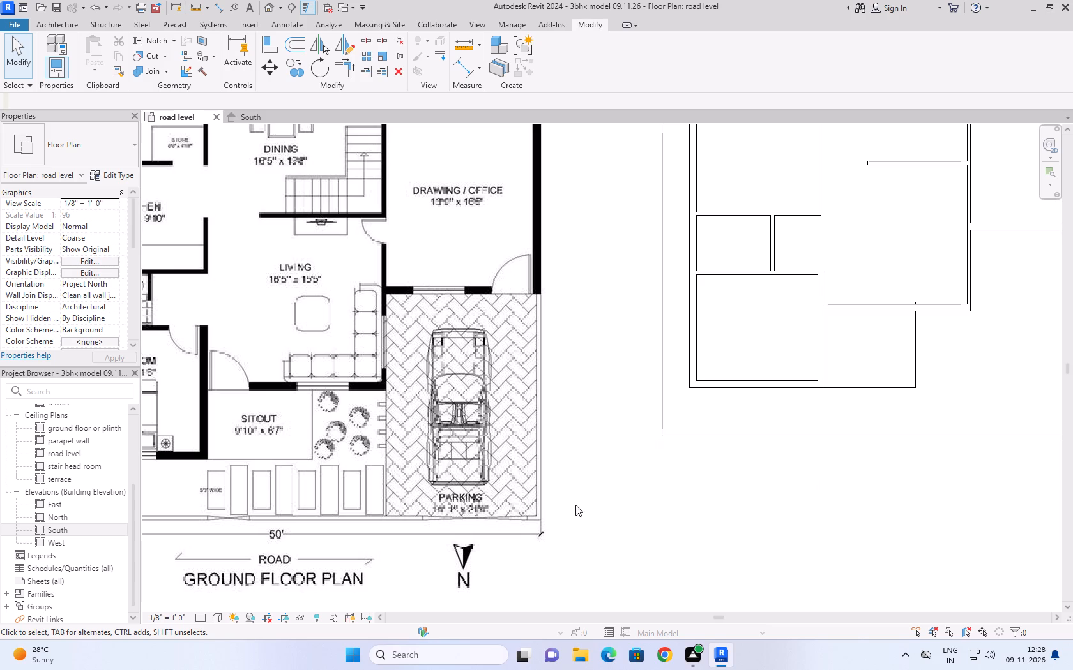
# Inspect the 4.5" front and side boundary walls and their spacing from the house.
pyautogui.click(693, 438)
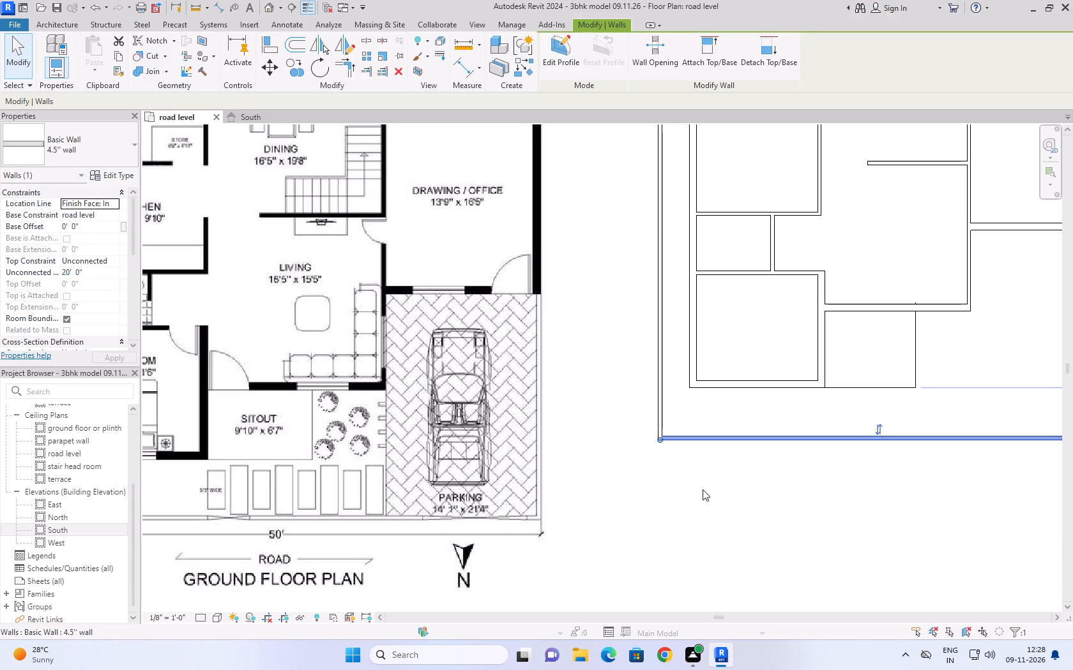
pyautogui.click(703, 490)
pyautogui.click(657, 393)
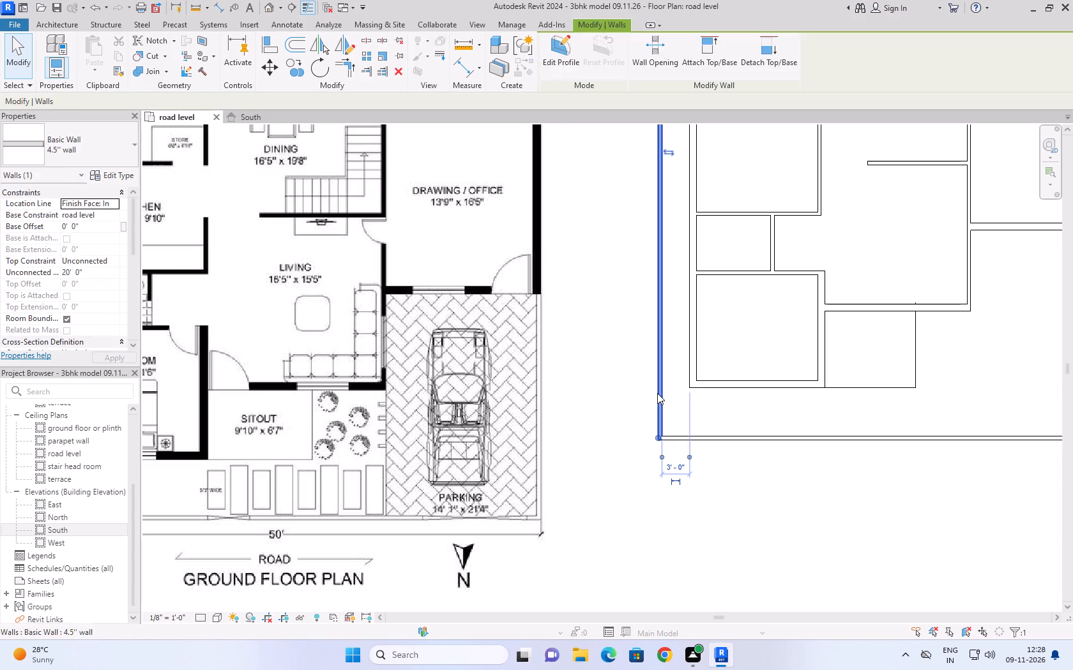
pyautogui.click(778, 541)
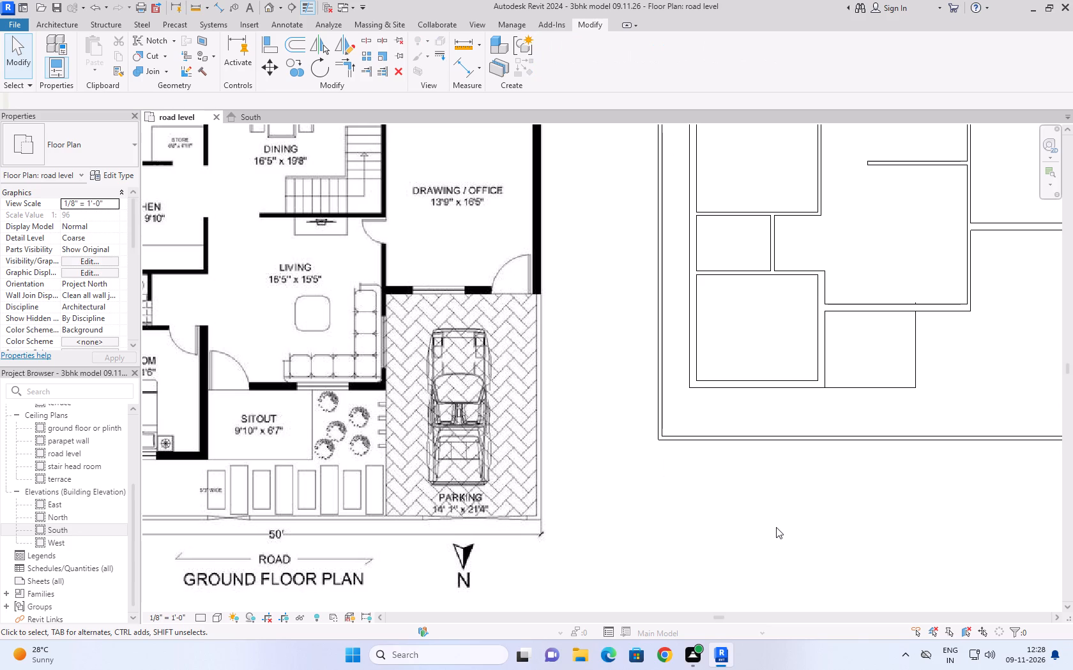
pyautogui.click(747, 460)
pyautogui.moveTo(754, 345); pyautogui.dragTo(763, 331)
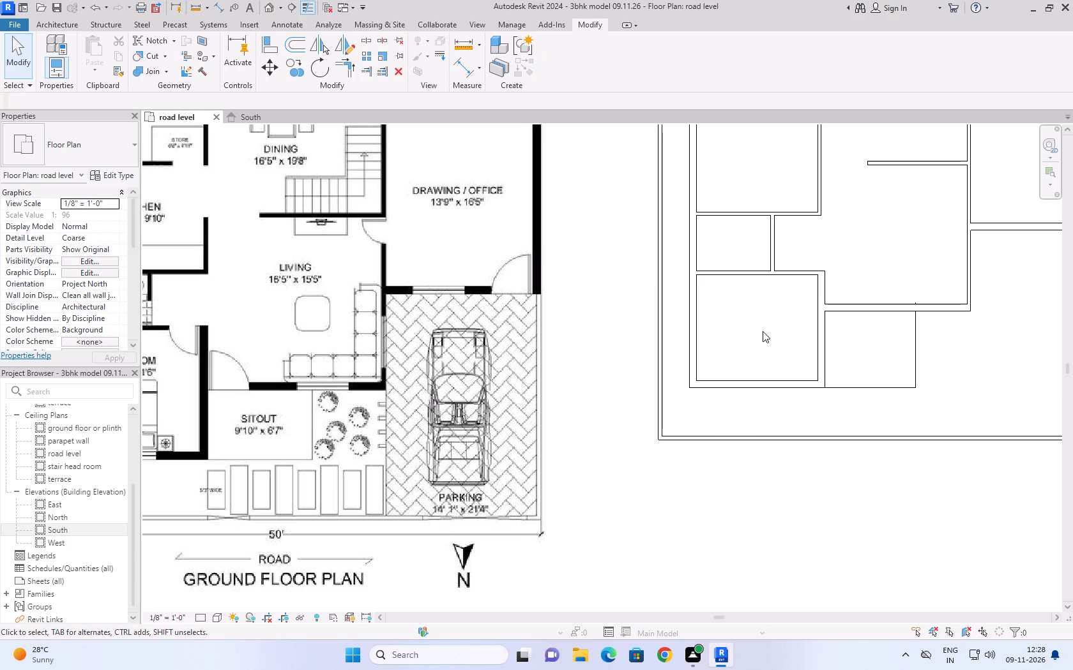
pyautogui.click(763, 331)
# Shorten the sitout's side line so it ends at the outer face of the living room's 9" front wall.
pyautogui.moveTo(785, 317); pyautogui.dragTo(712, 494, button='middle')
pyautogui.scroll(1, 733, 445)
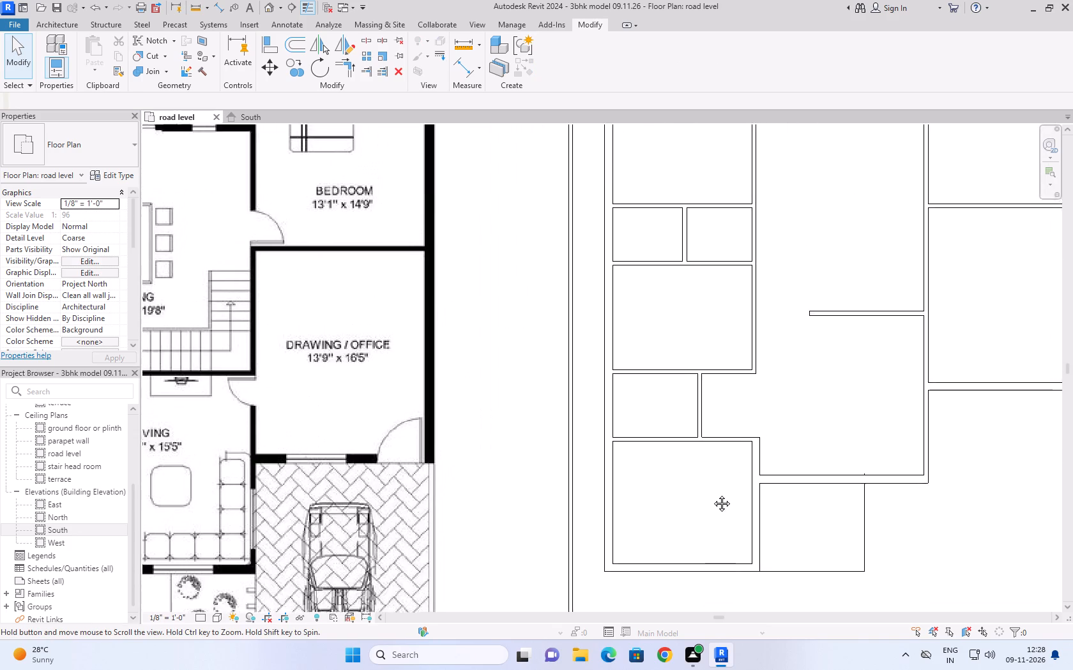
pyautogui.moveTo(712, 494); pyautogui.dragTo(698, 503, button='middle')
pyautogui.scroll(-3, 698, 503)
pyautogui.scroll(11, 690, 402)
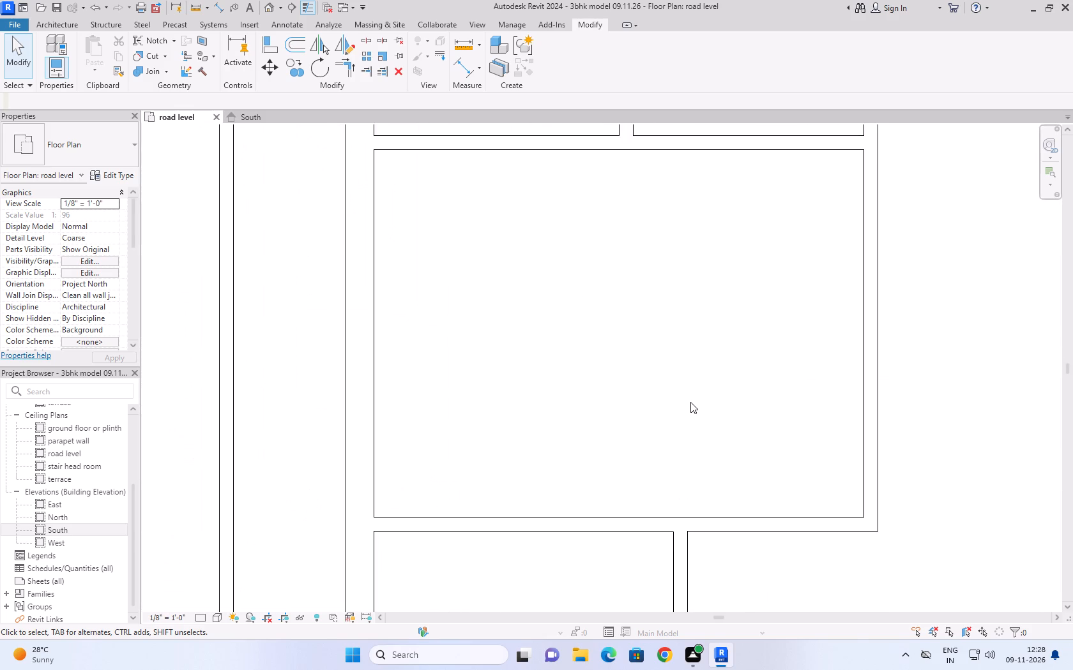
pyautogui.scroll(5, 690, 402)
pyautogui.scroll(-10, 690, 402)
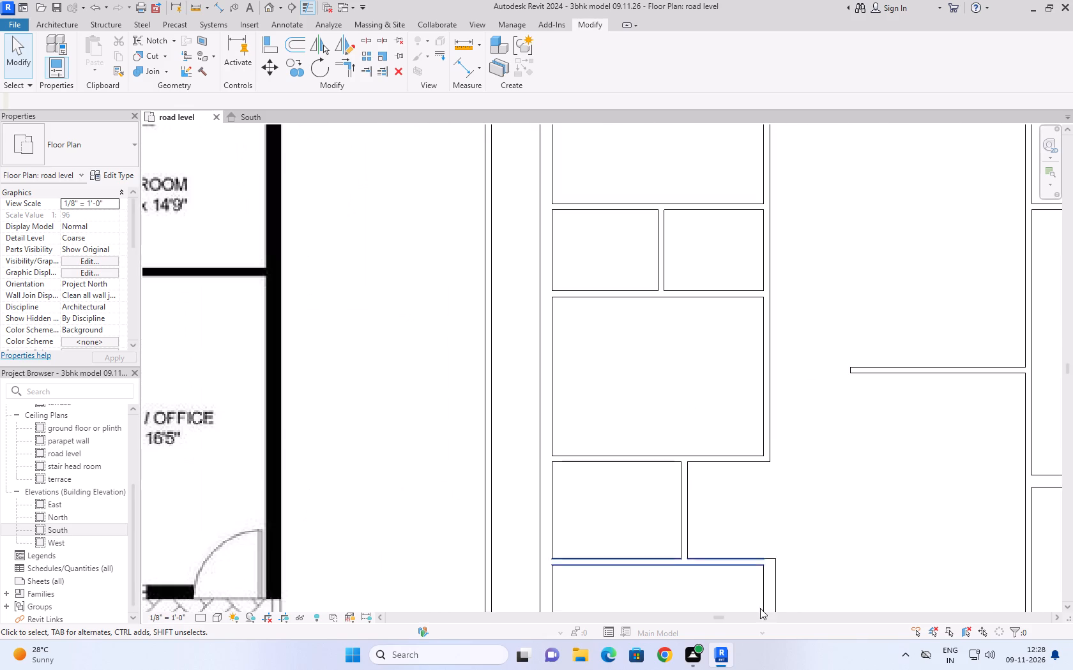
pyautogui.scroll(-6, 810, 449)
pyautogui.scroll(7, 843, 560)
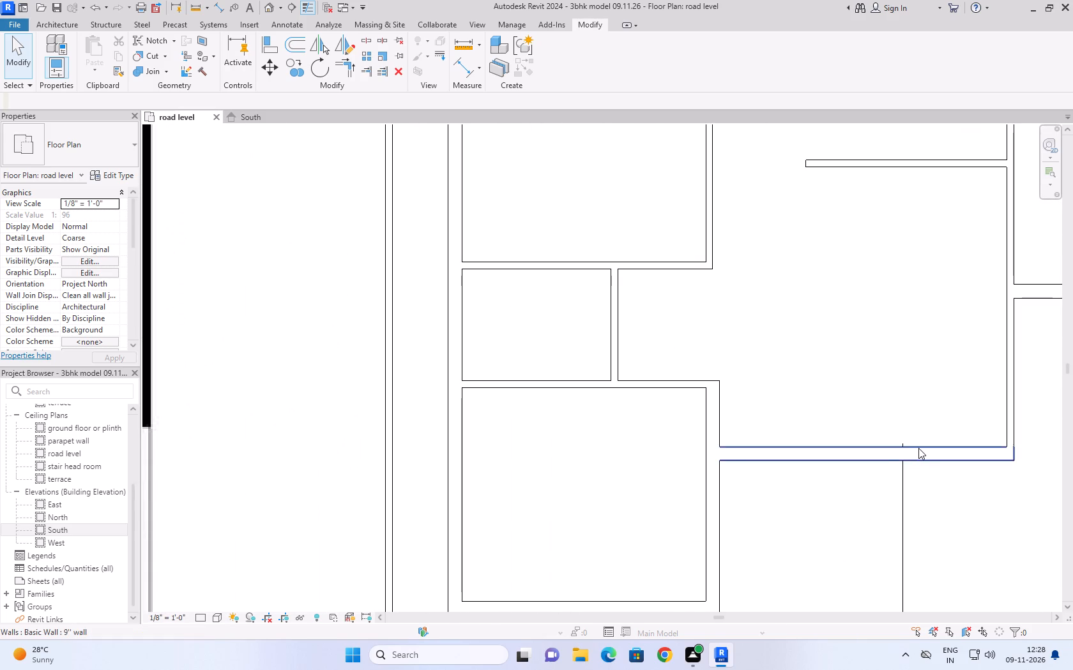
pyautogui.scroll(10, 918, 448)
pyautogui.click(856, 431)
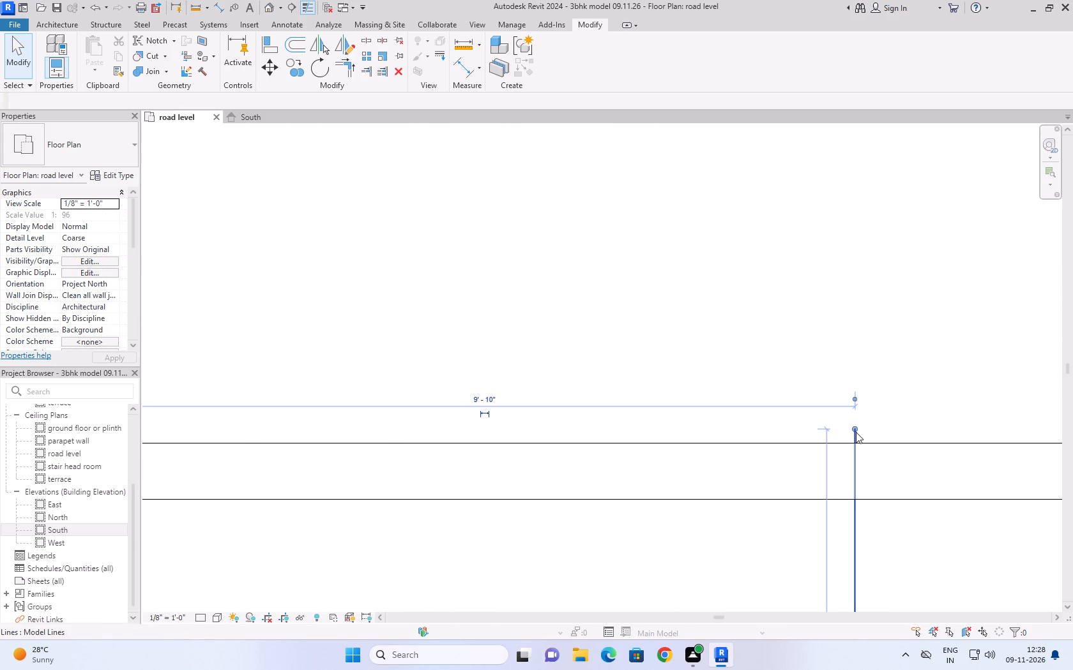
pyautogui.scroll(5, 863, 433)
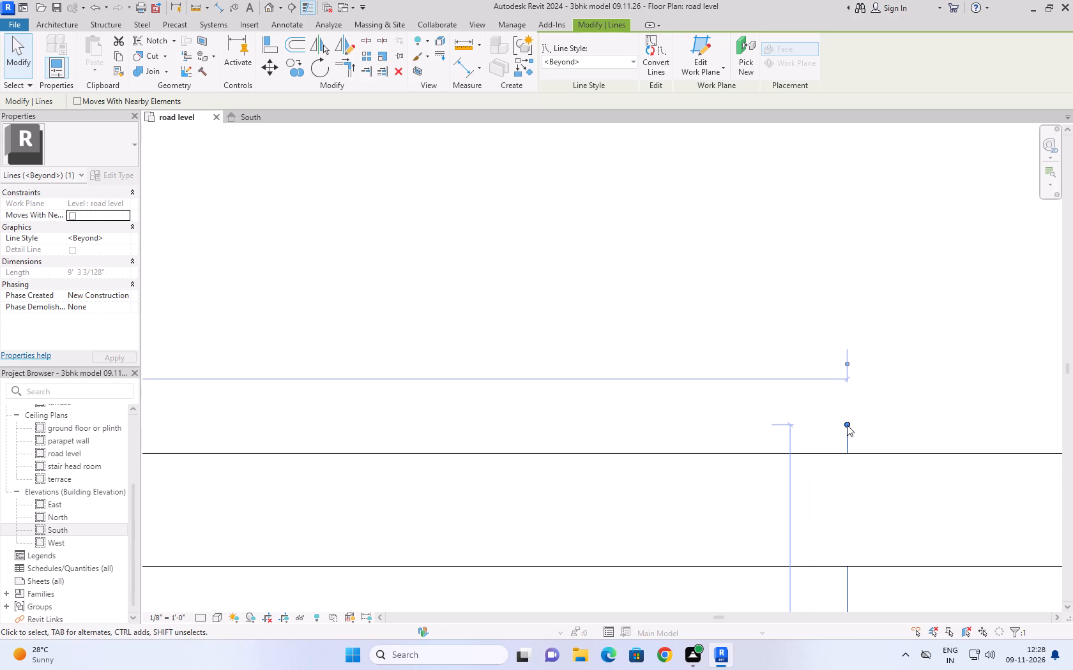
pyautogui.moveTo(847, 425); pyautogui.dragTo(841, 563)
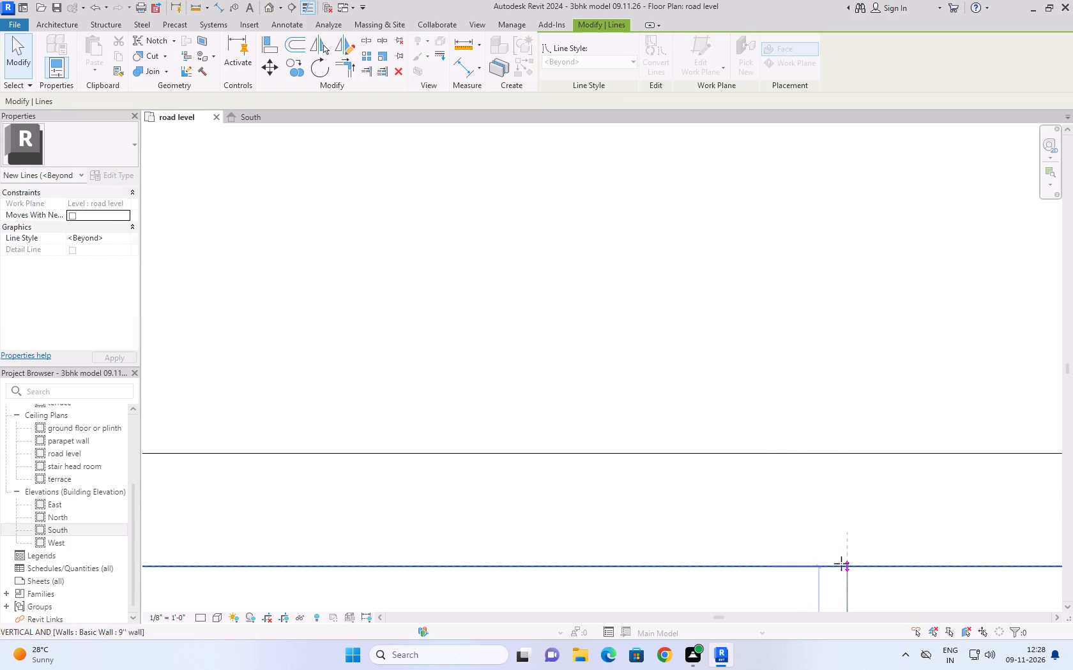
pyautogui.moveTo(841, 563); pyautogui.dragTo(842, 565)
pyautogui.click(882, 369)
# Inspect the lengths and spacing of the sitout's front line and side line.
pyautogui.scroll(-4, 879, 353)
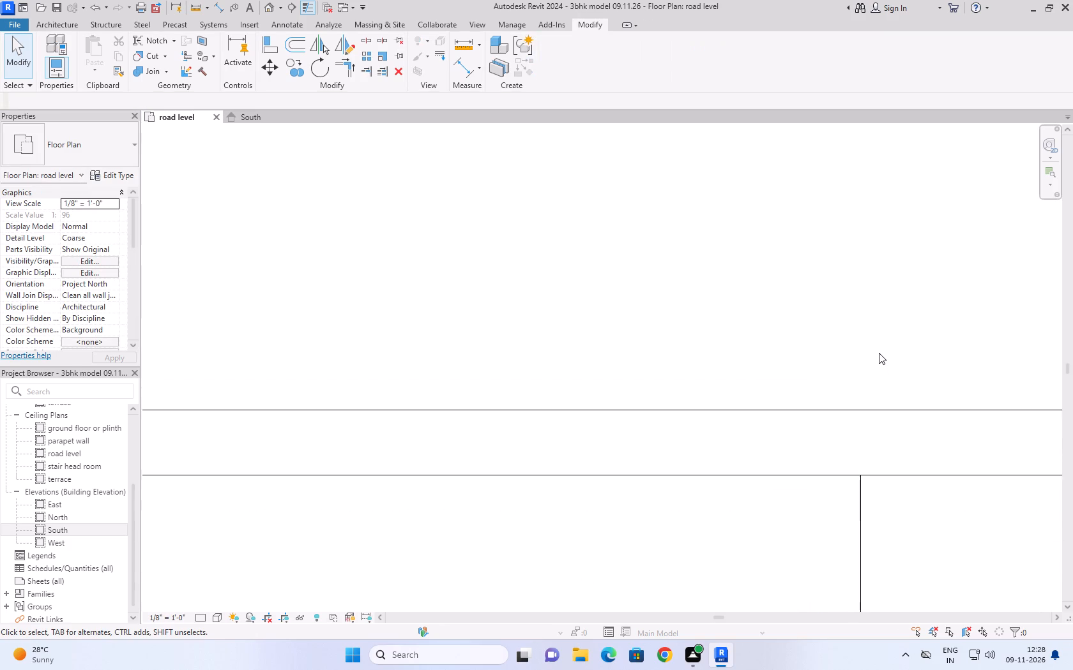
pyautogui.scroll(-10, 879, 353)
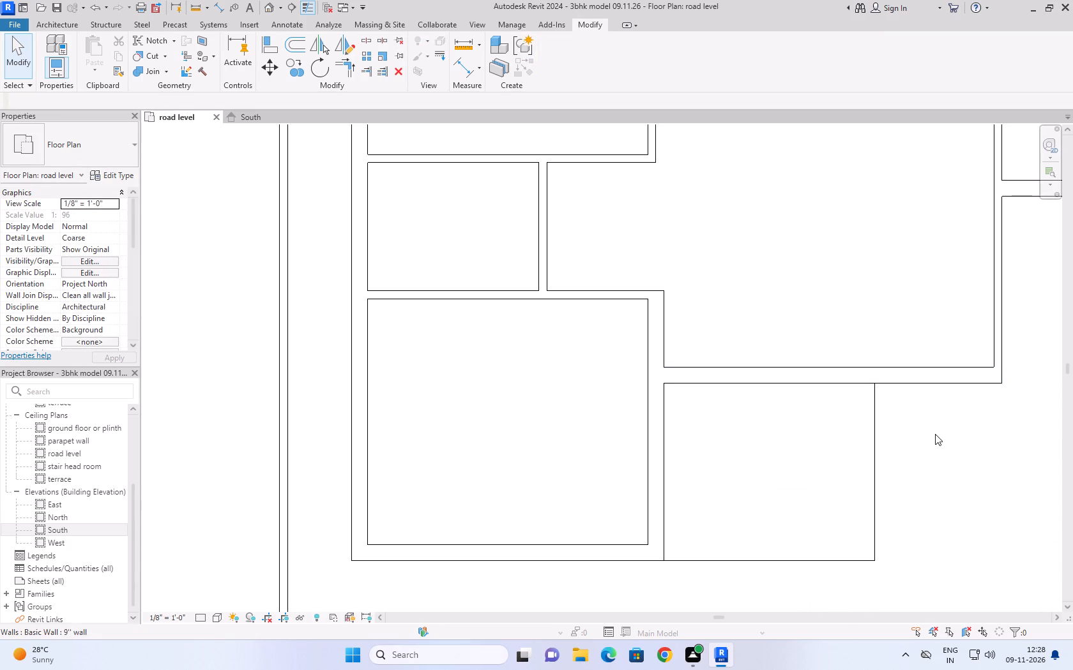
pyautogui.moveTo(838, 258); pyautogui.dragTo(711, 318, button='middle')
pyautogui.scroll(-5, 722, 319)
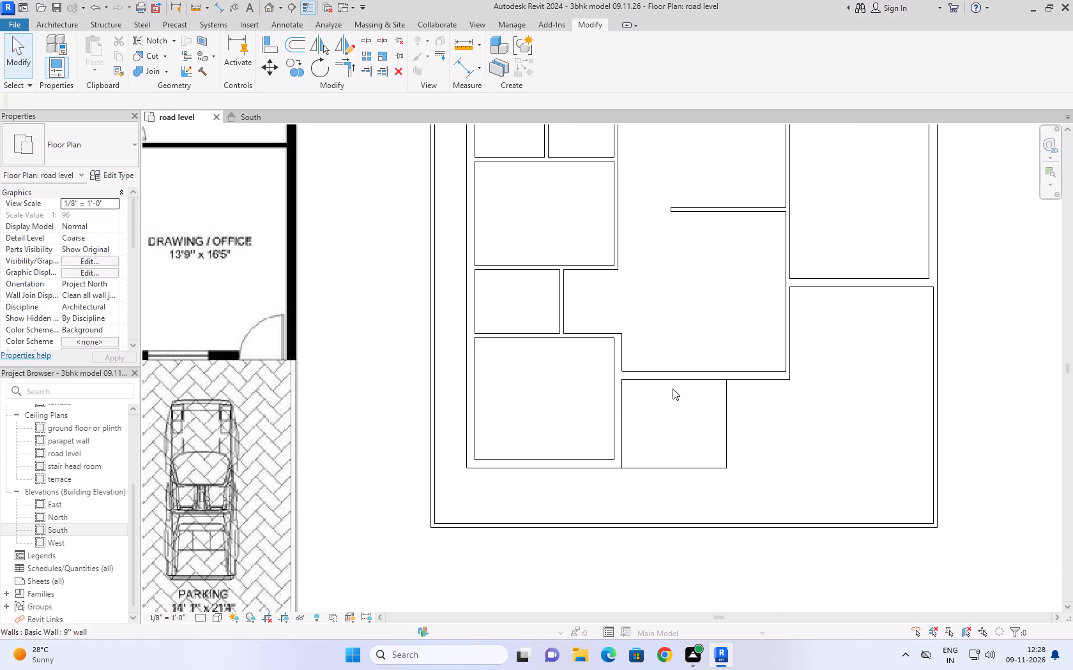
pyautogui.click(729, 424)
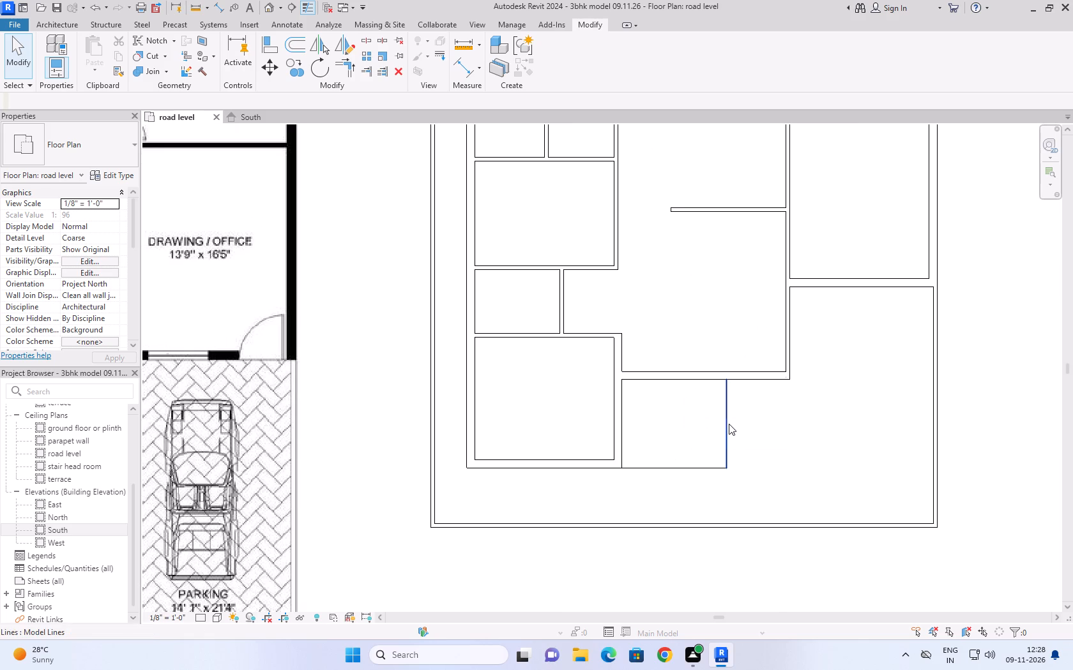
pyautogui.click(869, 362)
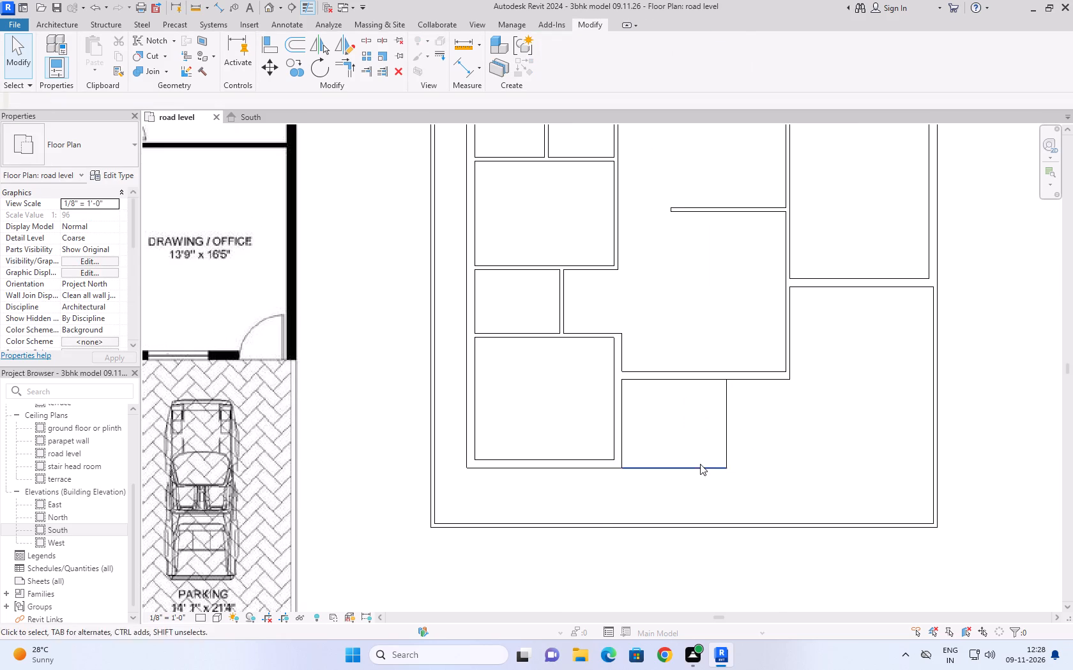
pyautogui.click(700, 464)
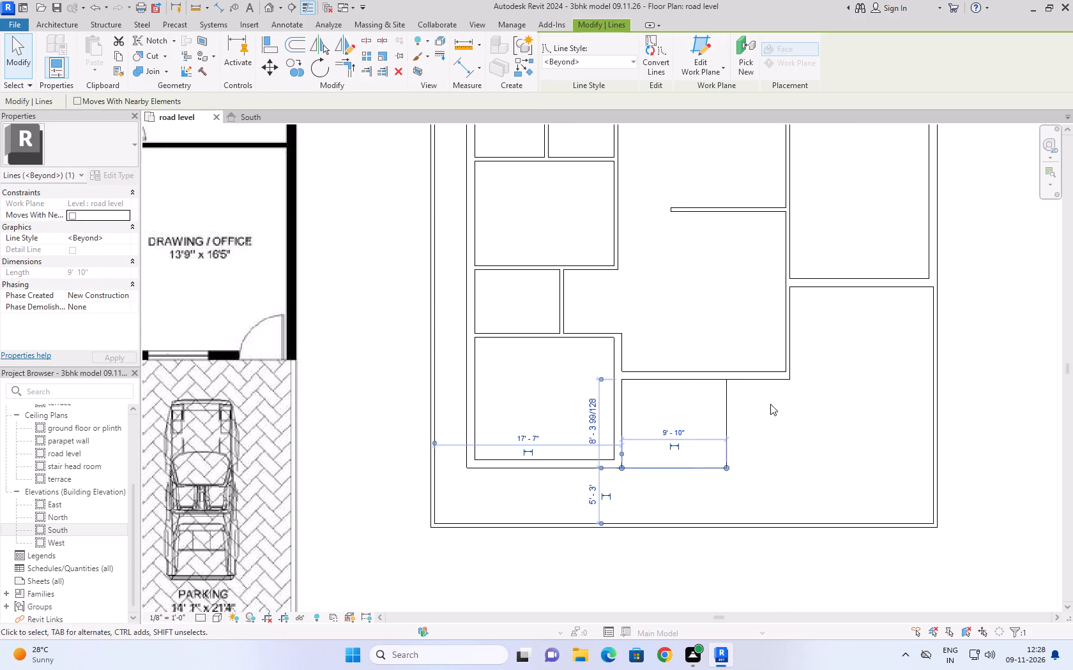
pyautogui.click(1047, 363)
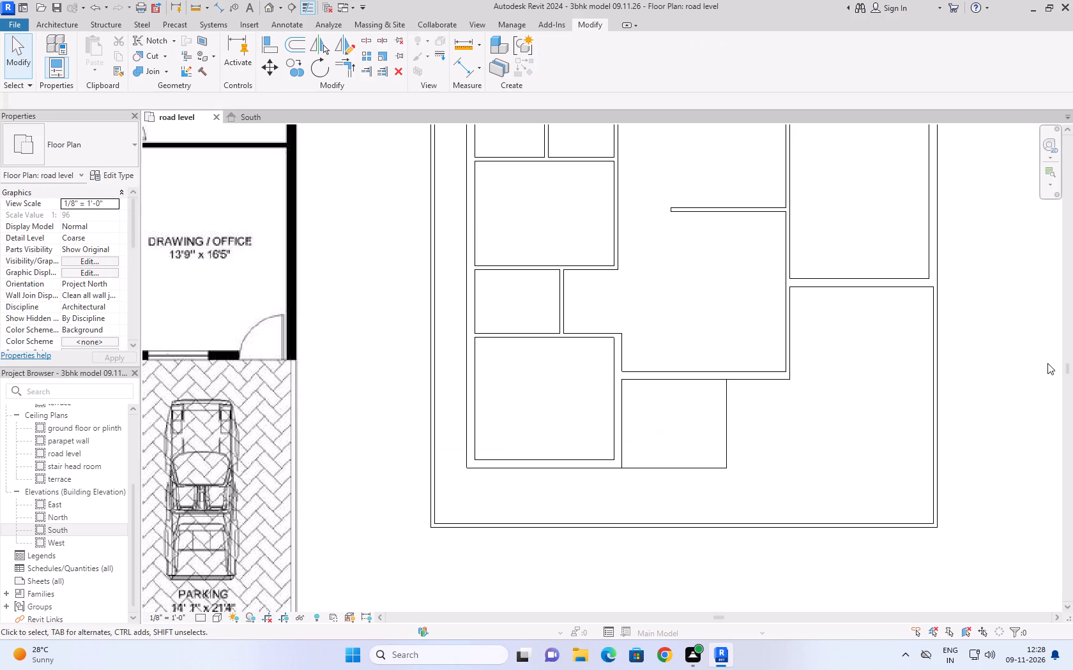
pyautogui.click(729, 421)
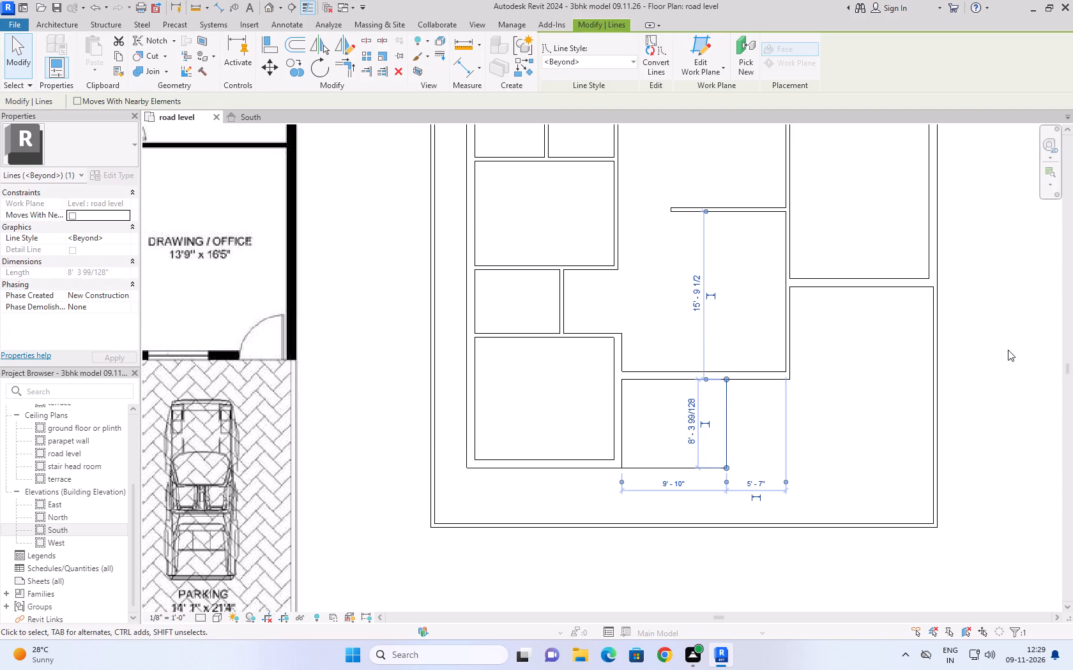
pyautogui.click(975, 373)
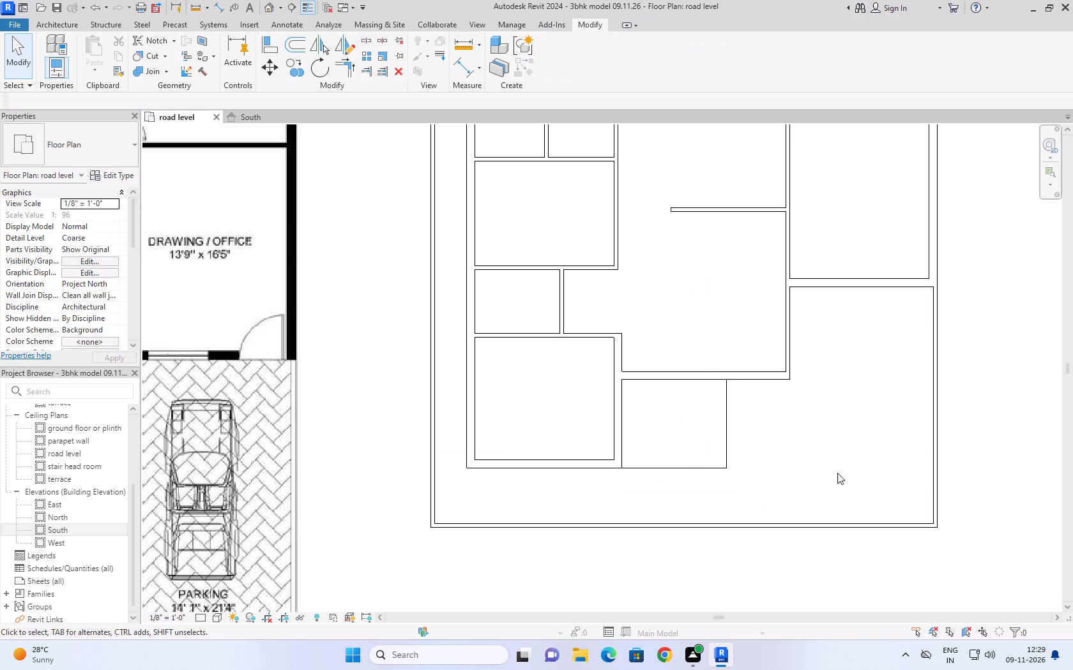
# Select the whole elevation marker on the backyard side, beyond the house's rear wall.
pyautogui.click(660, 313)
pyautogui.scroll(-3, 696, 250)
pyautogui.moveTo(703, 204); pyautogui.dragTo(693, 283, button='middle')
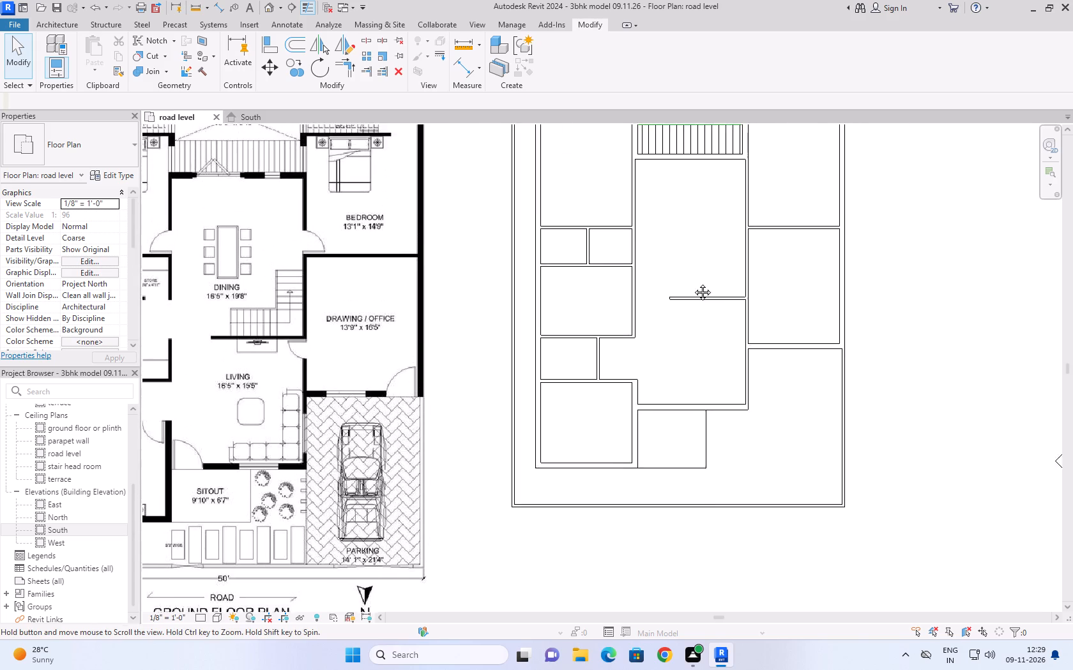
pyautogui.moveTo(693, 283); pyautogui.dragTo(691, 293, button='middle')
pyautogui.scroll(-3, 691, 292)
pyautogui.moveTo(703, 239); pyautogui.dragTo(683, 375, button='middle')
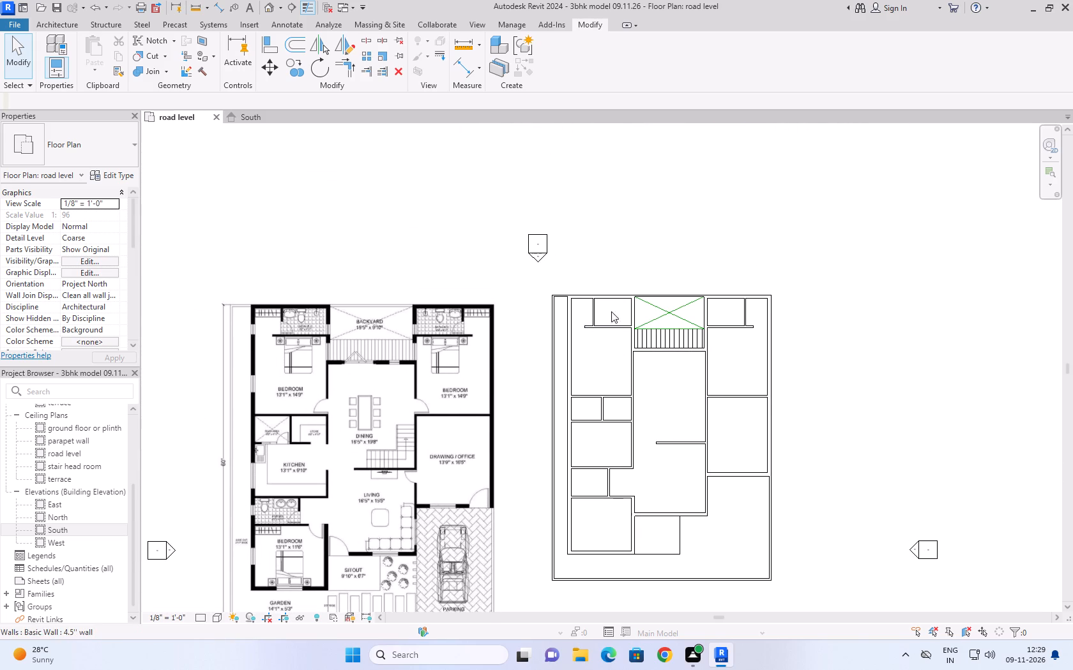
pyautogui.scroll(2, 609, 303)
pyautogui.moveTo(471, 196); pyautogui.dragTo(568, 260)
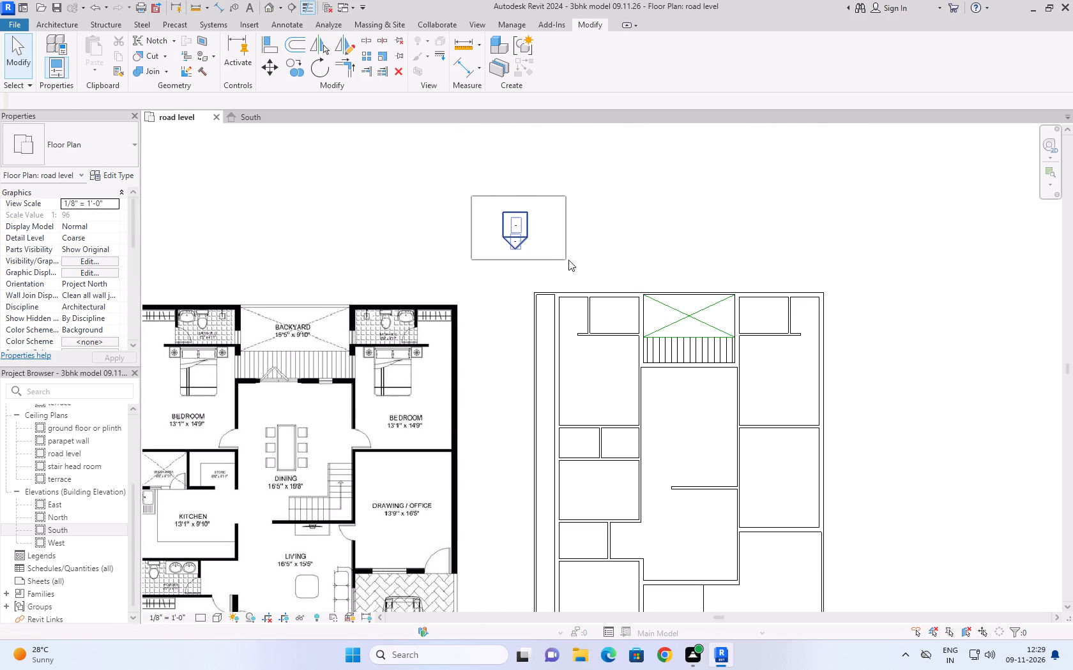
pyautogui.moveTo(568, 260); pyautogui.dragTo(570, 260)
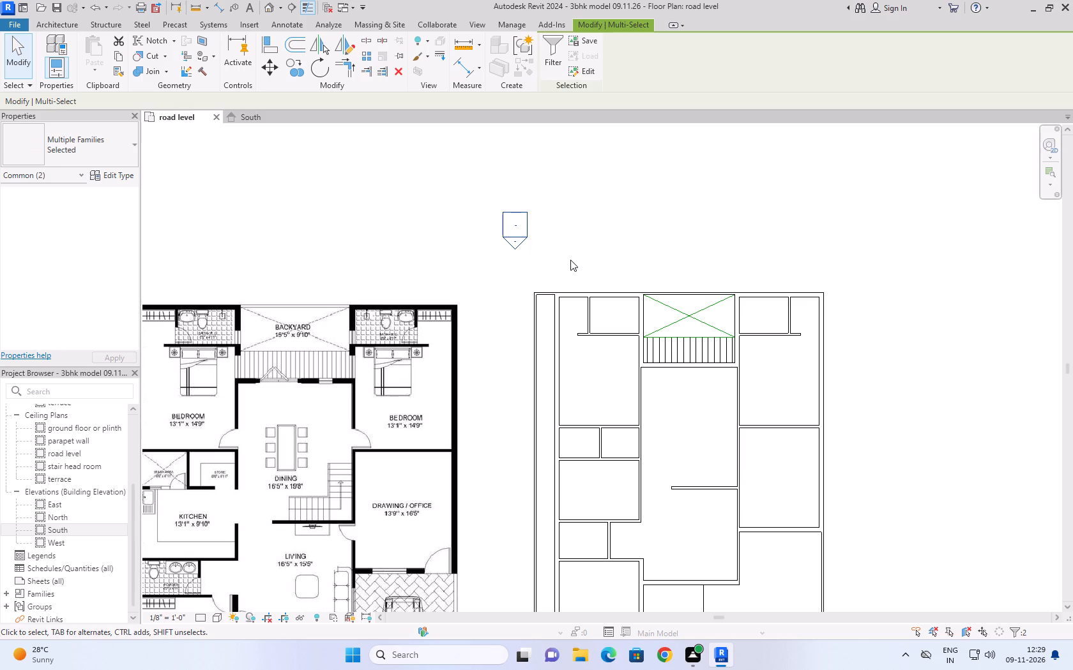
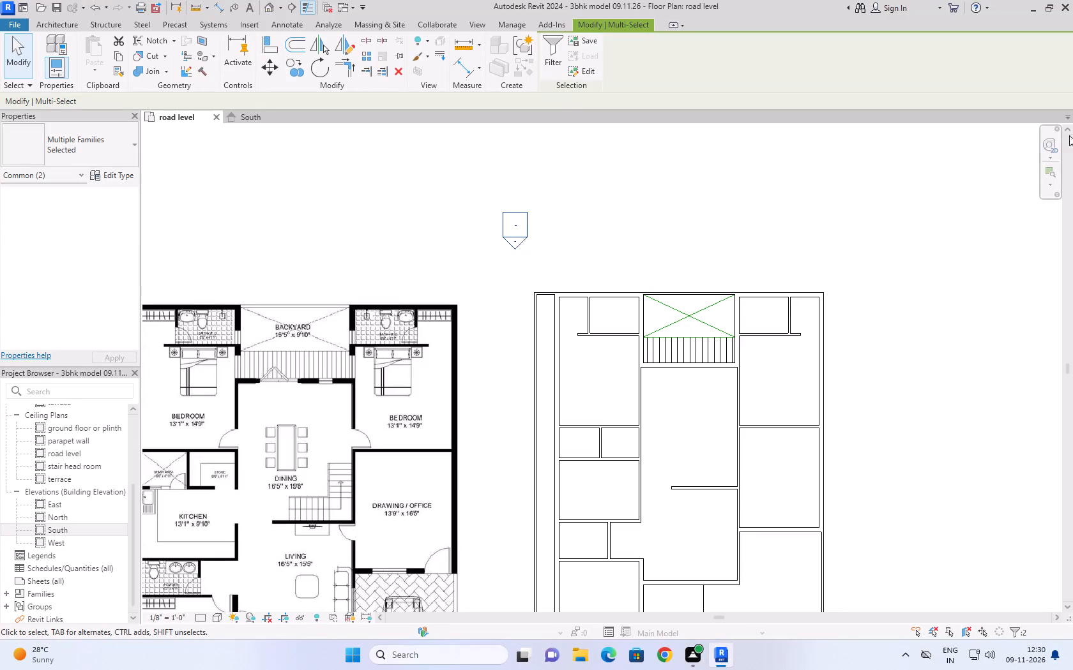
# Compare the modelled house layout with the reference ground floor plan, focusing on the dining, living and drawing/office rooms.
pyautogui.scroll(-5, 523, 185)
pyautogui.scroll(4, 589, 488)
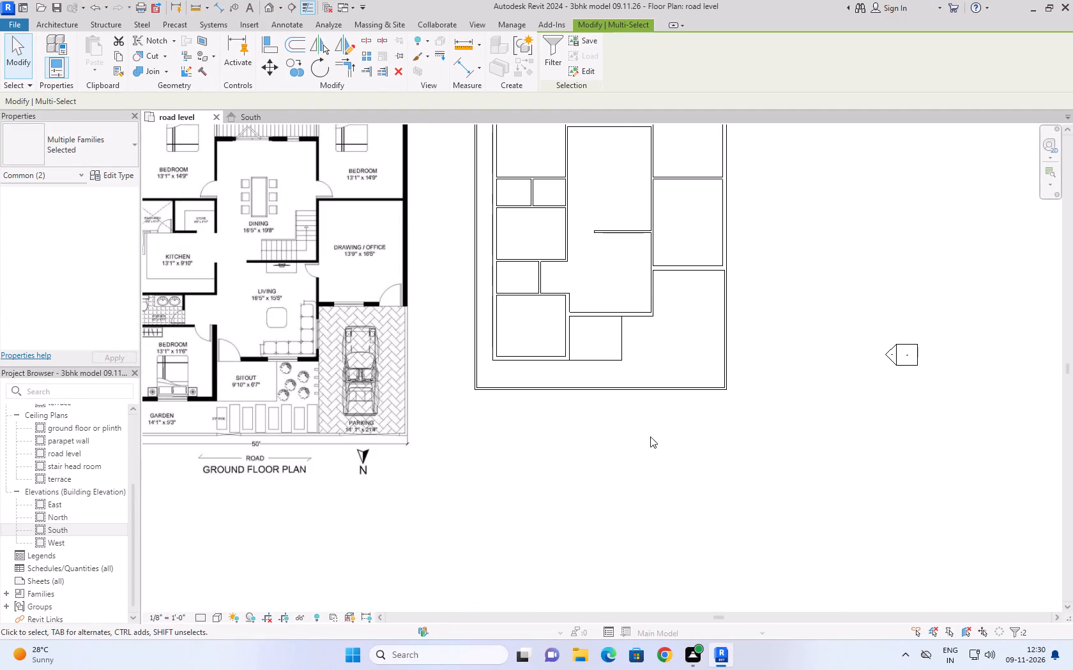
pyautogui.moveTo(598, 463); pyautogui.dragTo(449, 521, button='middle')
pyautogui.scroll(-1, 492, 509)
pyautogui.scroll(1, 467, 334)
pyautogui.moveTo(467, 334); pyautogui.dragTo(466, 361, button='middle')
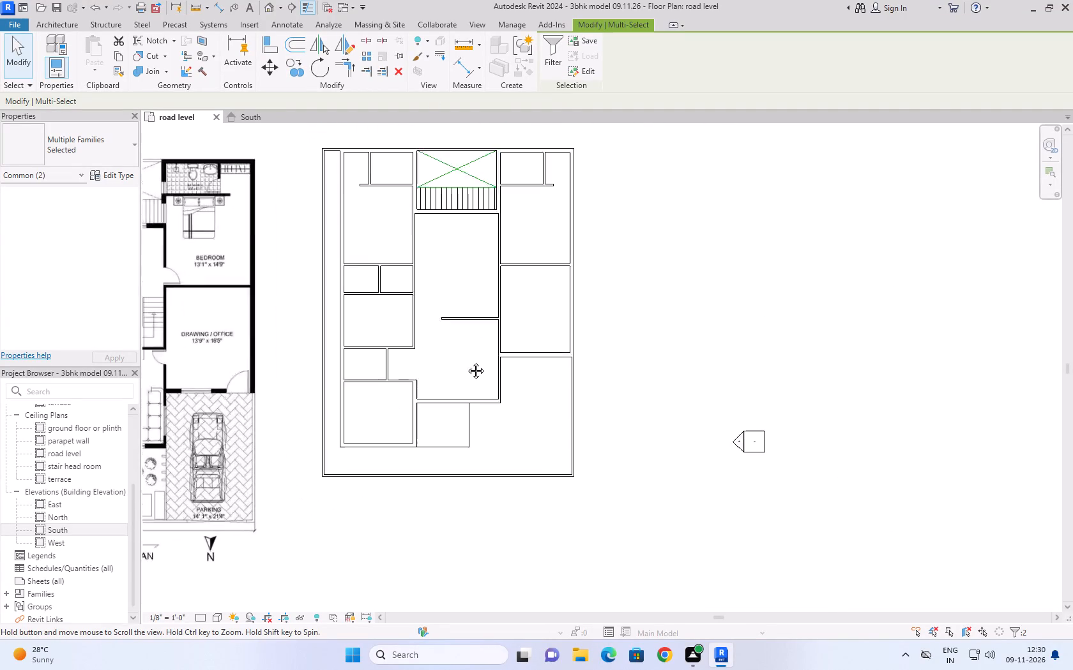
pyautogui.moveTo(466, 361); pyautogui.dragTo(473, 421, button='middle')
pyautogui.scroll(-1, 479, 406)
pyautogui.scroll(-3, 404, 264)
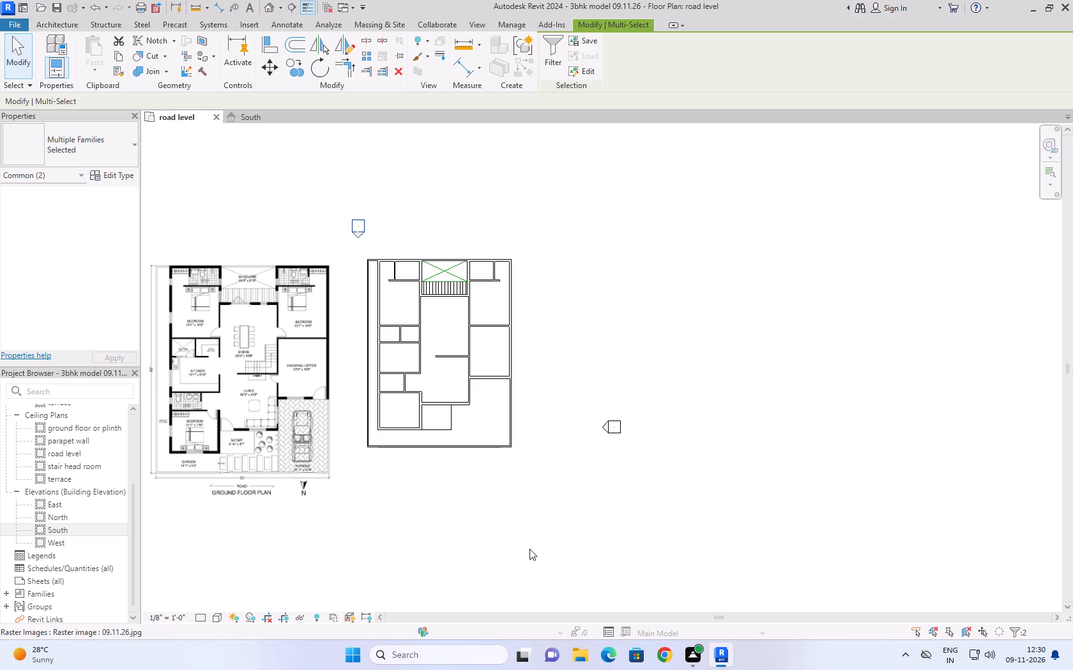
pyautogui.scroll(-1, 602, 486)
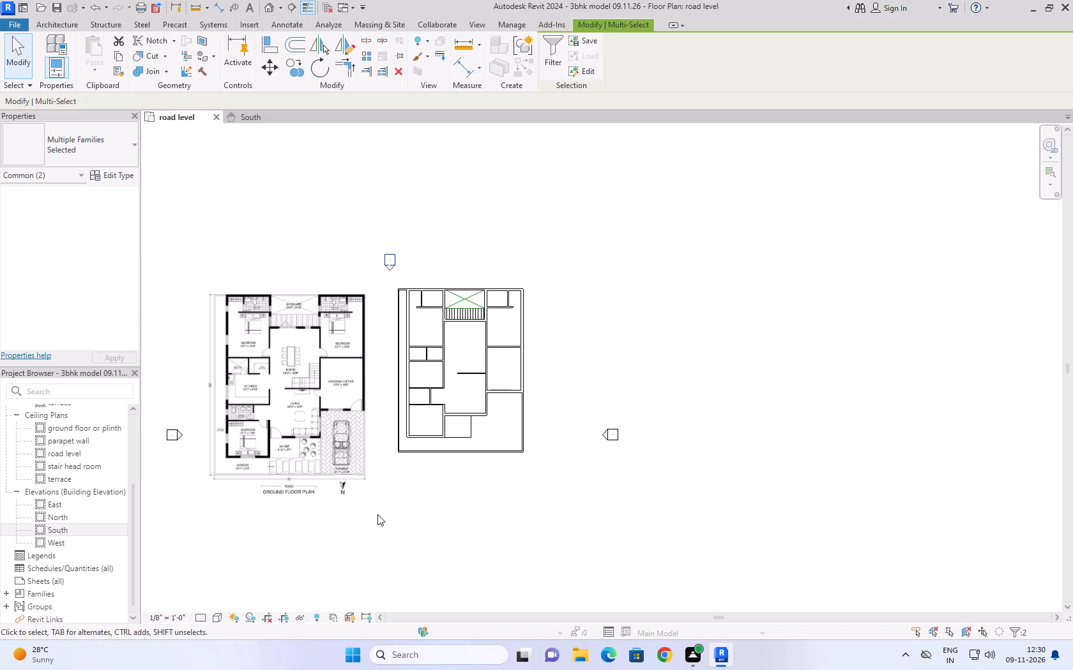
pyautogui.scroll(2, 379, 514)
pyautogui.scroll(4, 494, 338)
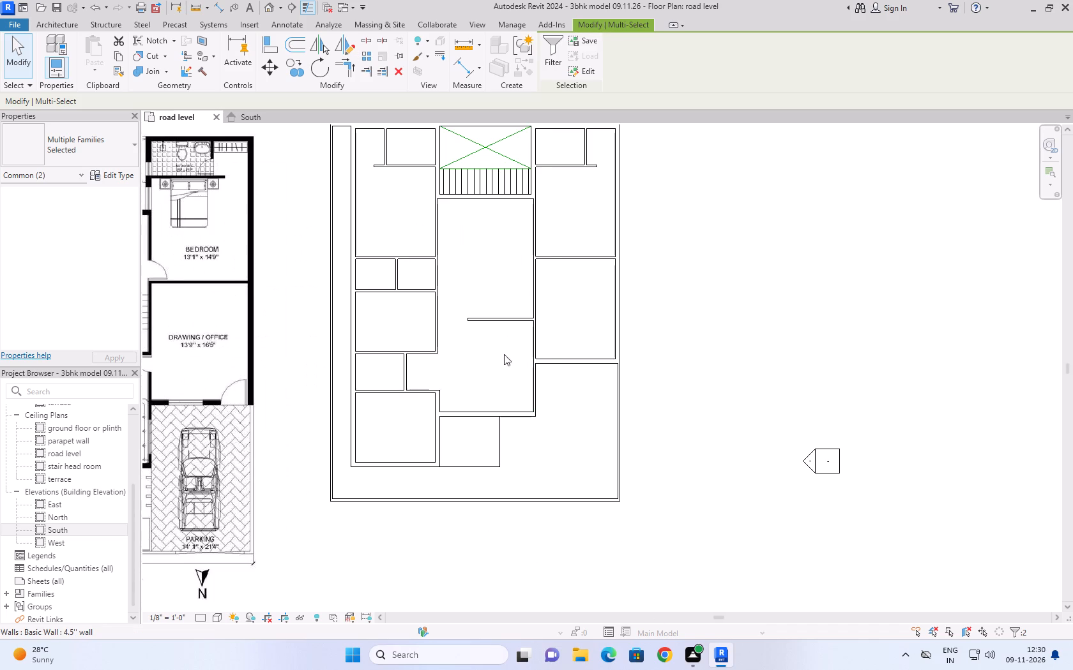
pyautogui.moveTo(491, 354); pyautogui.dragTo(540, 334, button='middle')
pyautogui.scroll(-2, 540, 334)
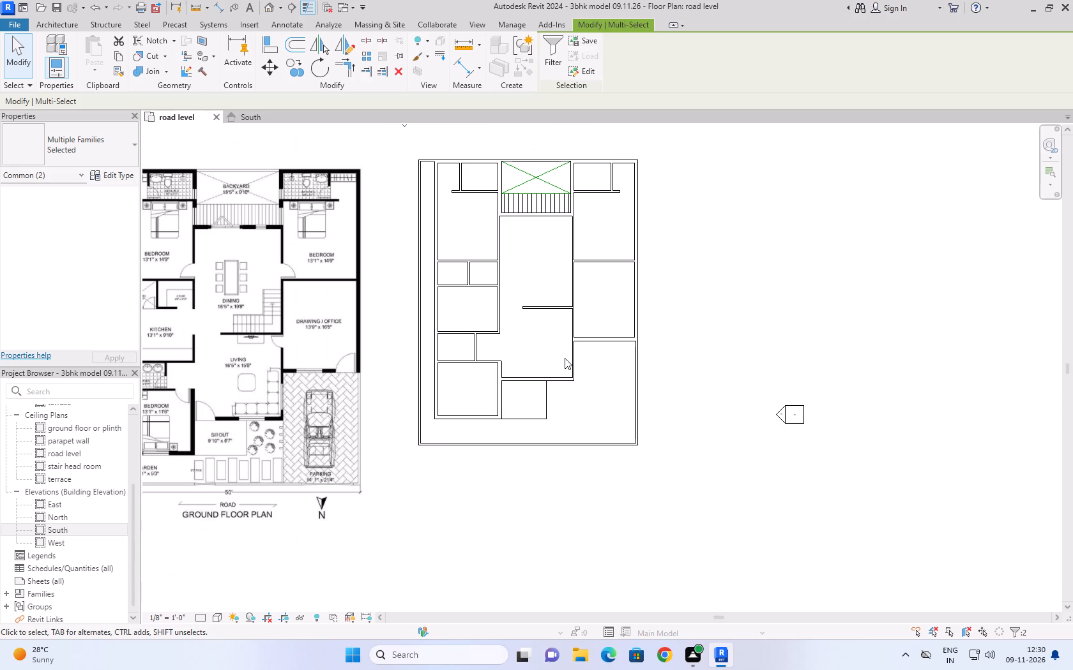
pyautogui.scroll(2, 558, 318)
pyautogui.scroll(-3, 561, 259)
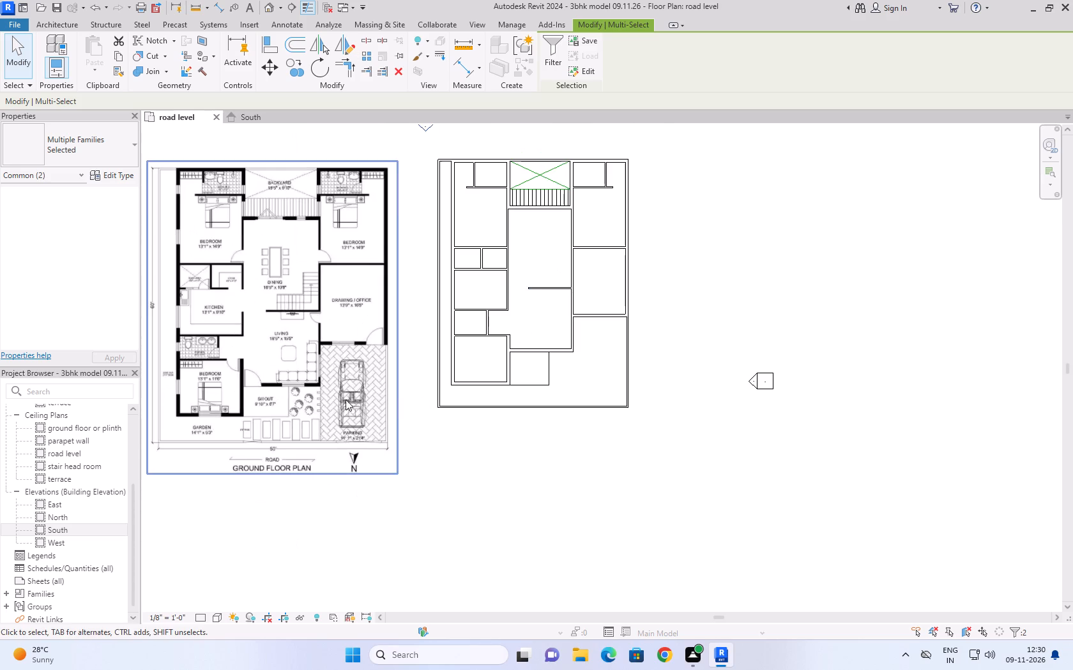
pyautogui.scroll(5, 236, 394)
pyautogui.scroll(-5, 310, 327)
pyautogui.moveTo(536, 287); pyautogui.dragTo(534, 293, button='middle')
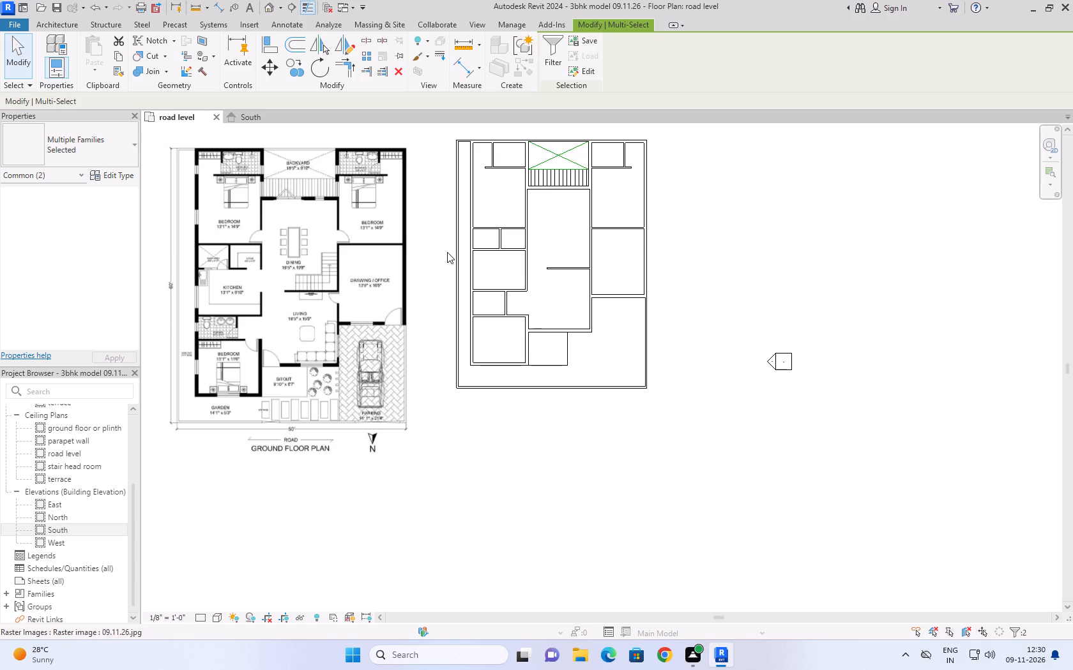
pyautogui.scroll(8, 287, 262)
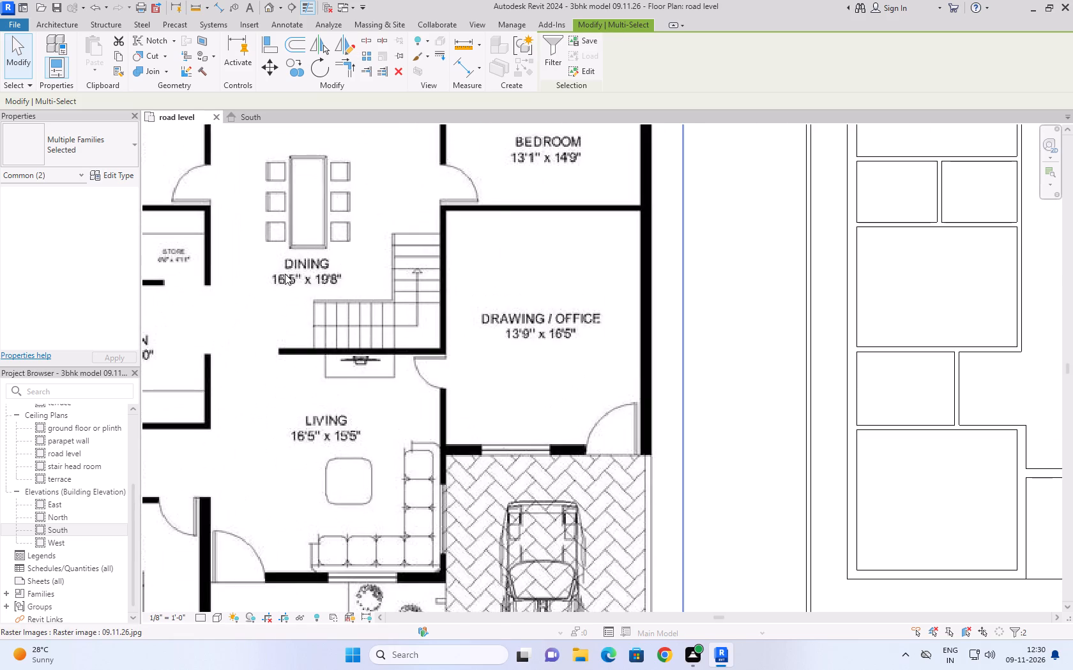
pyautogui.scroll(-3, 285, 274)
pyautogui.moveTo(824, 207); pyautogui.dragTo(468, 299, button='middle')
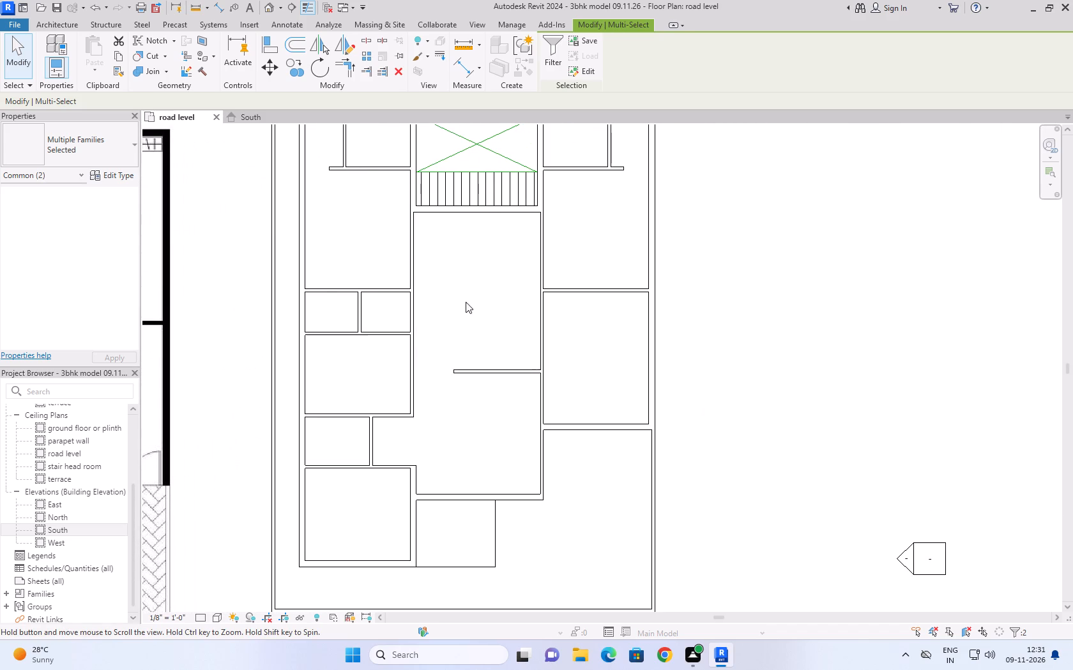
# Inspect the 4.5" wall between dining room and bedroom, and the length and spacing of the dining/living partition.
pyautogui.click(538, 242)
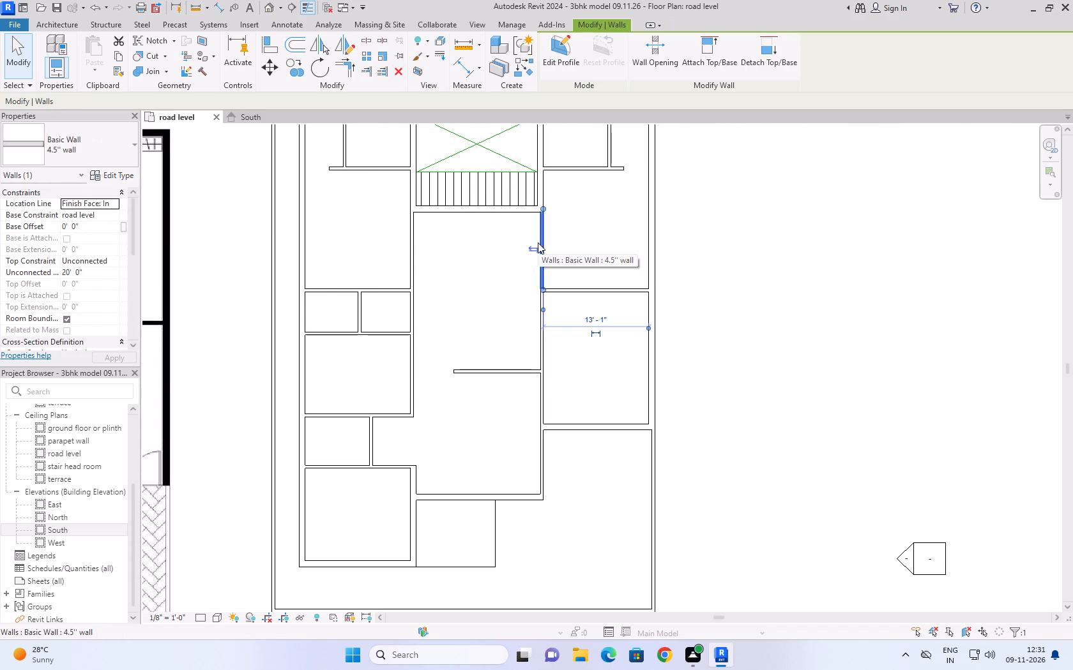
pyautogui.click(514, 369)
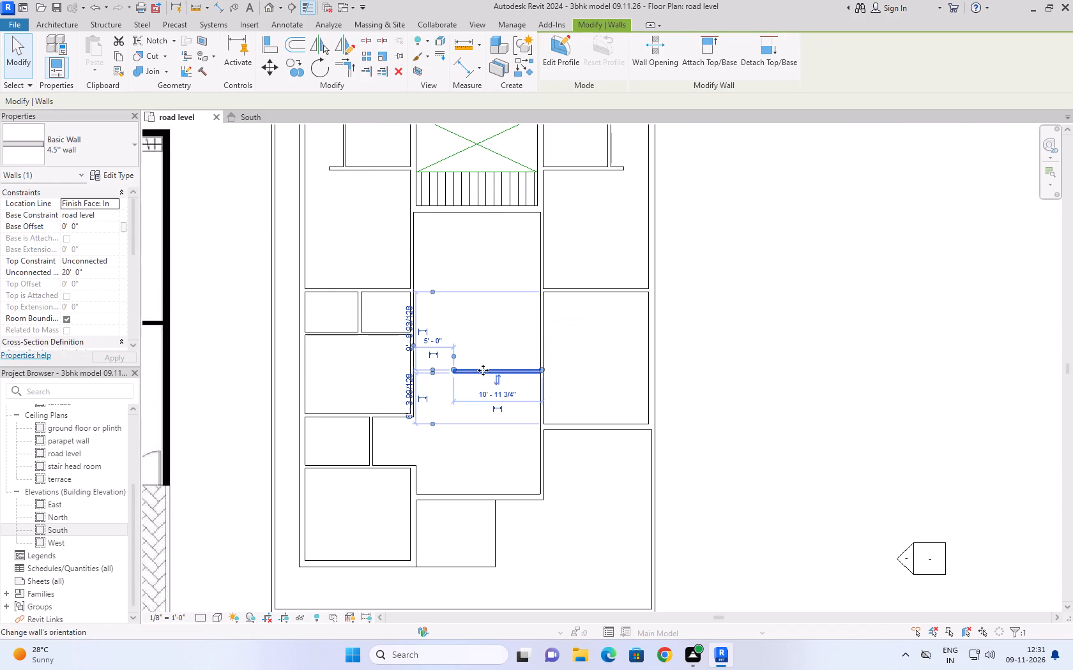
pyautogui.click(743, 288)
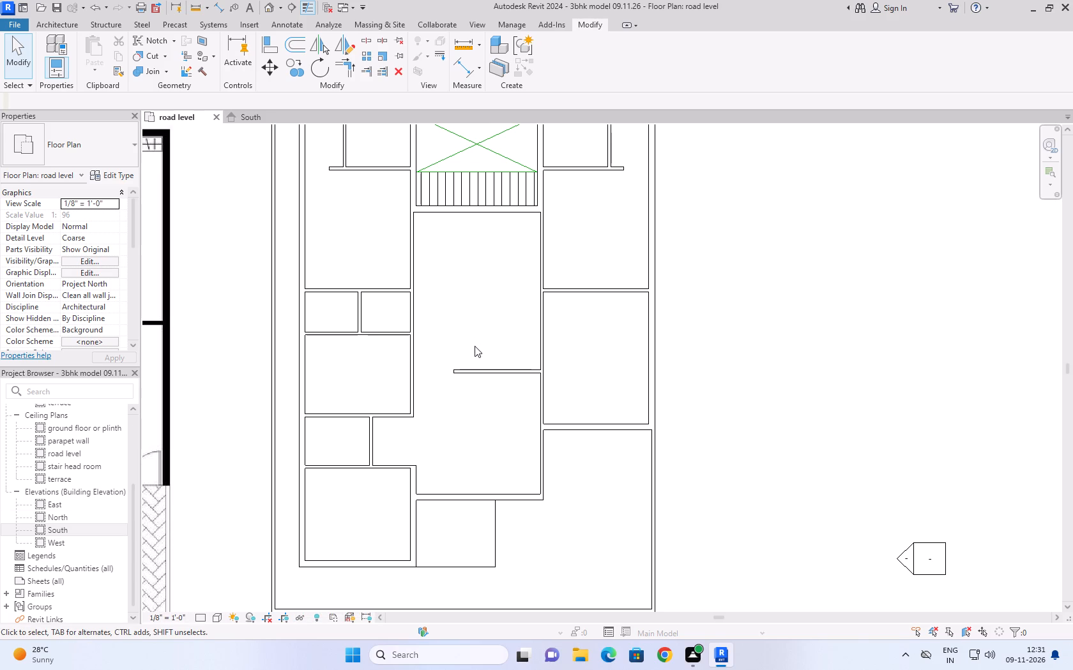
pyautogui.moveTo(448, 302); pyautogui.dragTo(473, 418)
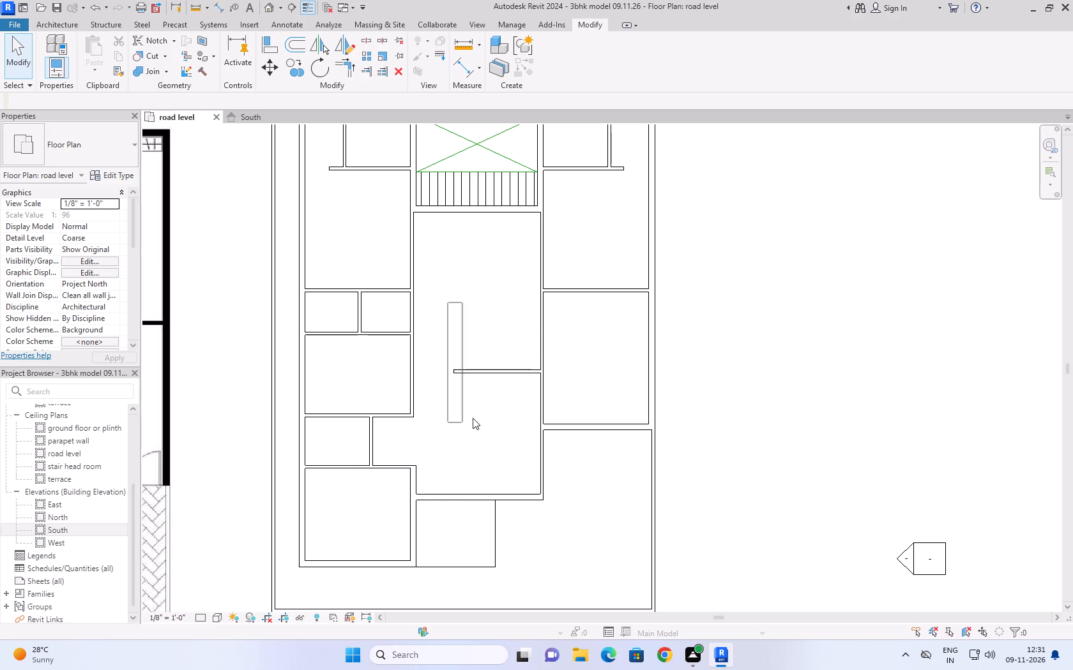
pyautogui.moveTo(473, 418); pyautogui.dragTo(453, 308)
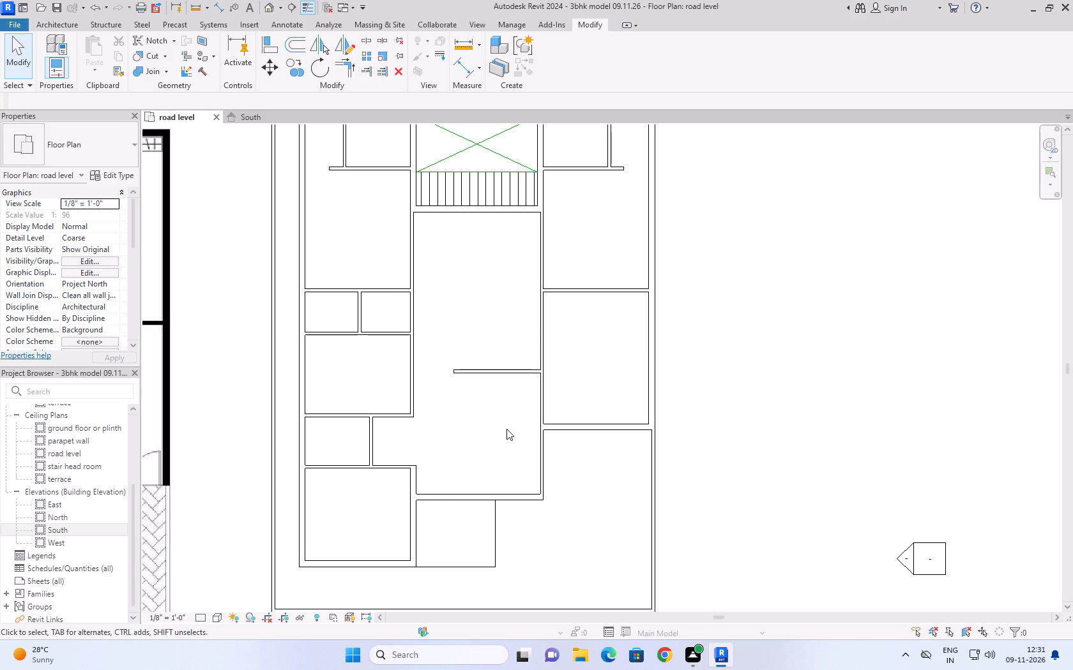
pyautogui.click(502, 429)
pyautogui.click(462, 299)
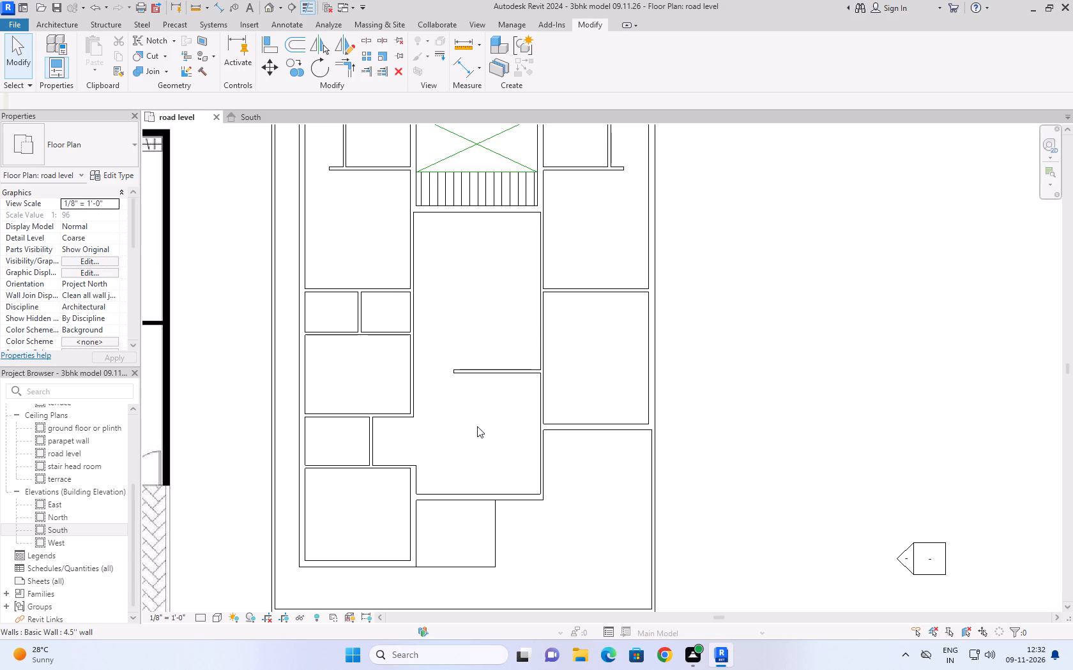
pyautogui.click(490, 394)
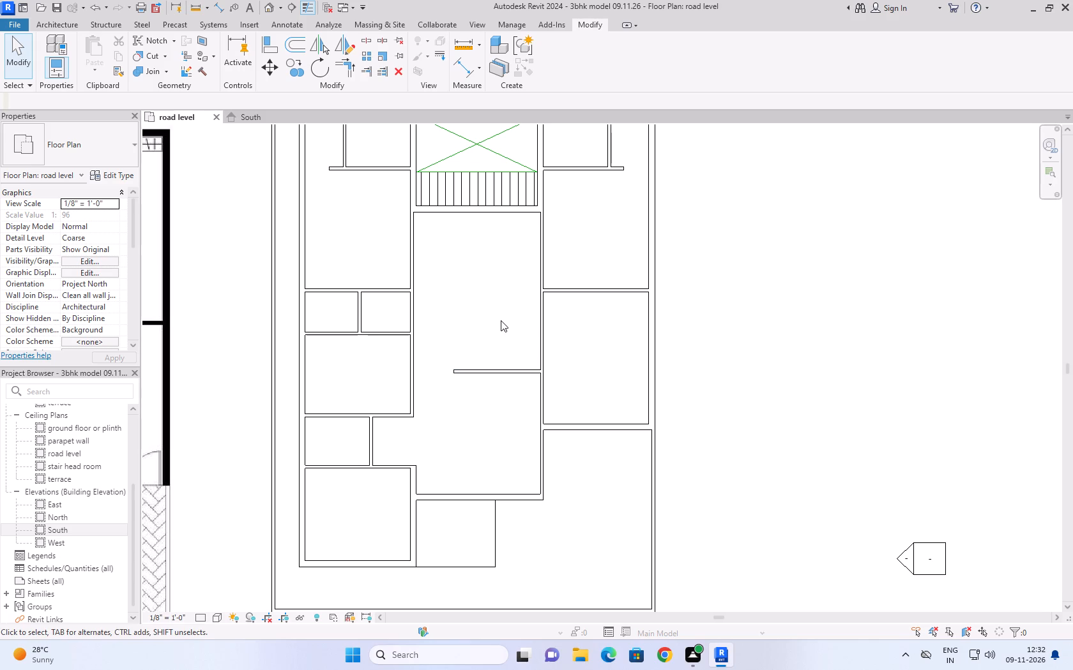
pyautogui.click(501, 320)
# Compare the dining and living area with the reference plan and recheck the dining/living partition's length and spacing.
pyautogui.scroll(-3, 498, 324)
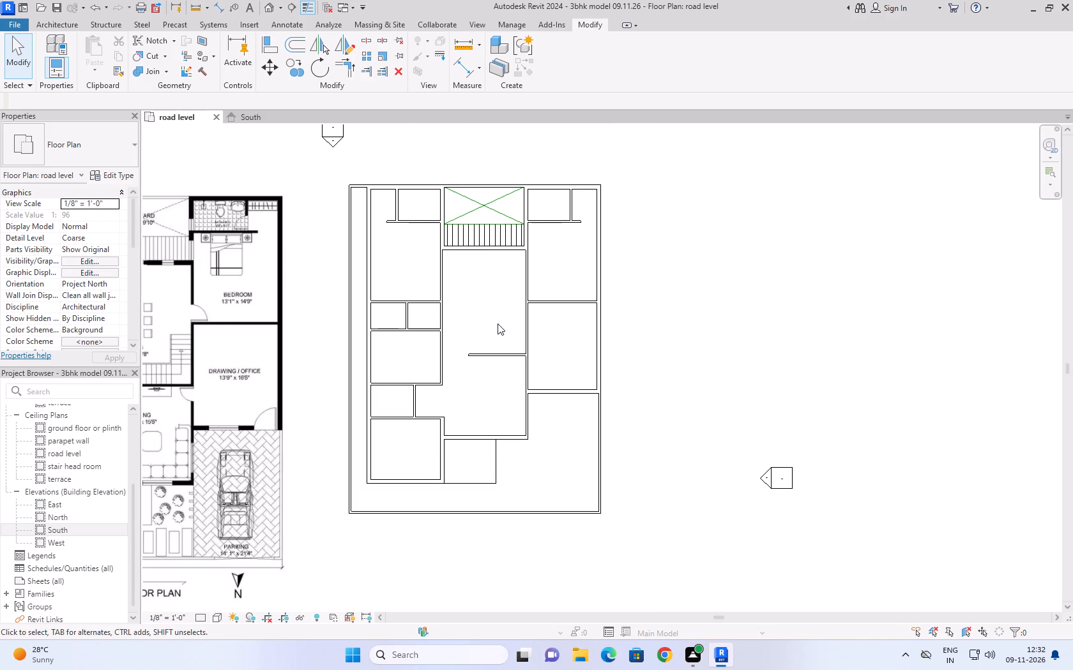
pyautogui.scroll(3, 475, 331)
pyautogui.scroll(-3, 512, 280)
pyautogui.scroll(-5, 450, 267)
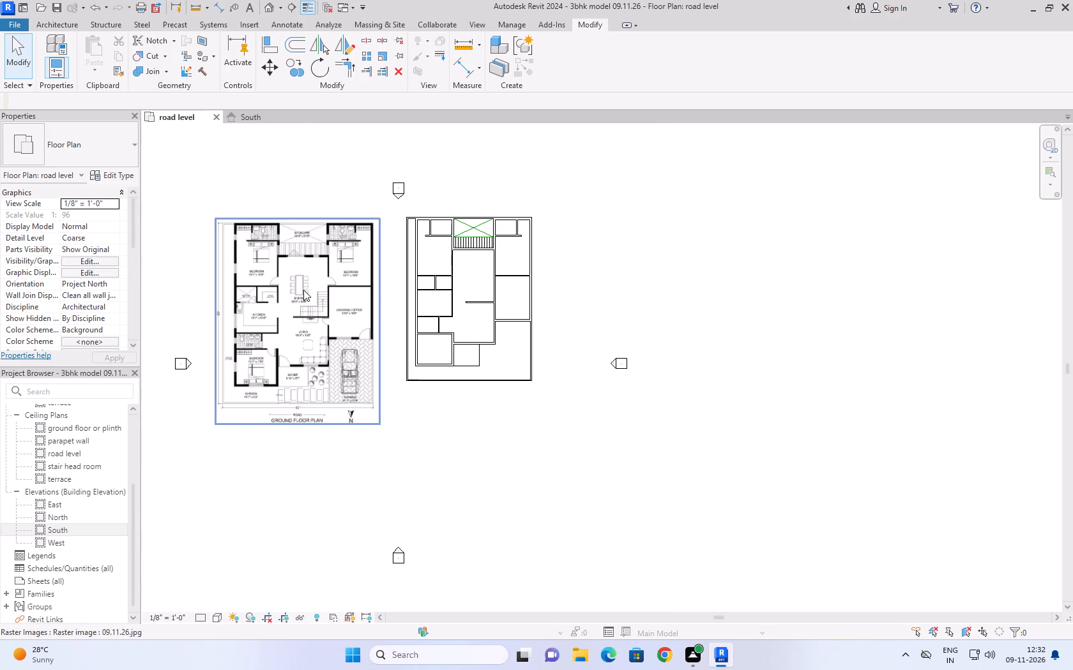
pyautogui.scroll(4, 303, 297)
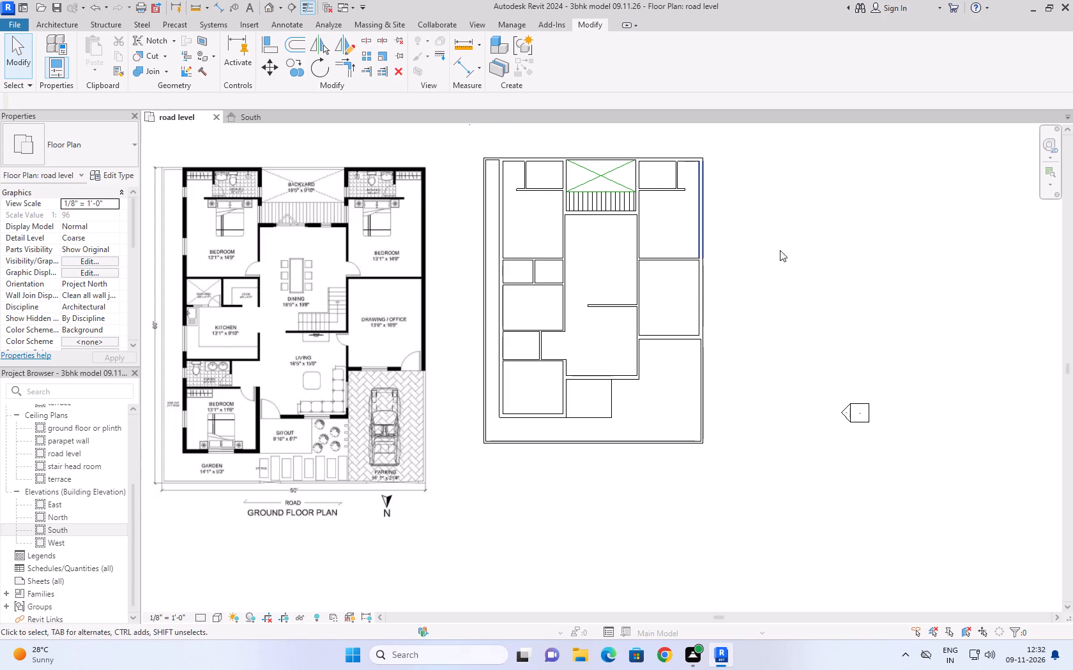
pyautogui.scroll(2, 587, 287)
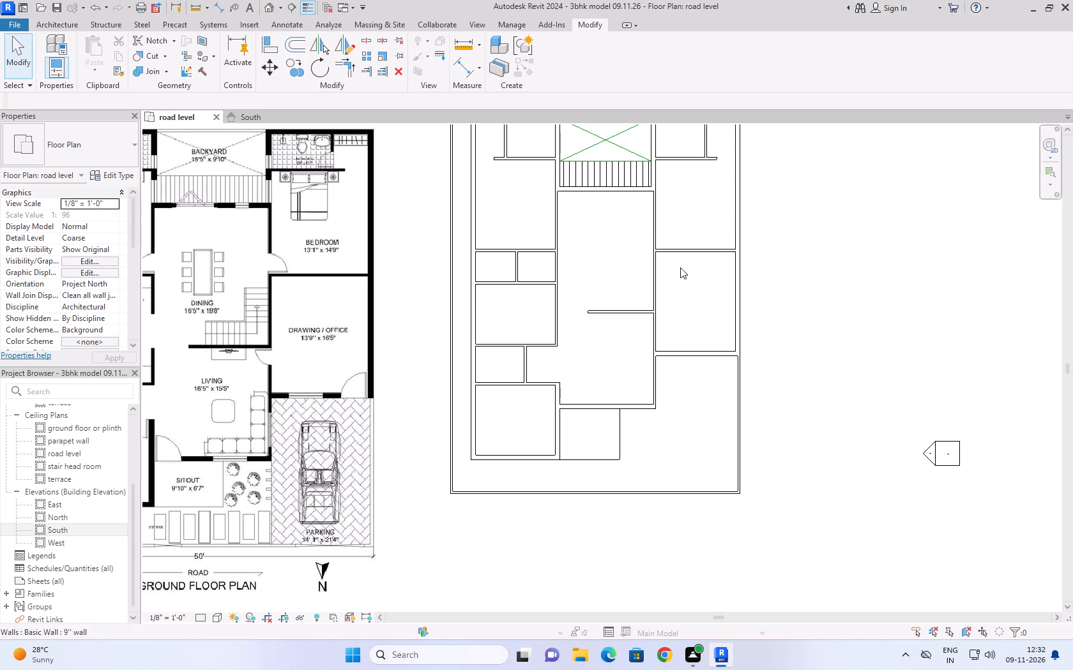
pyautogui.click(630, 312)
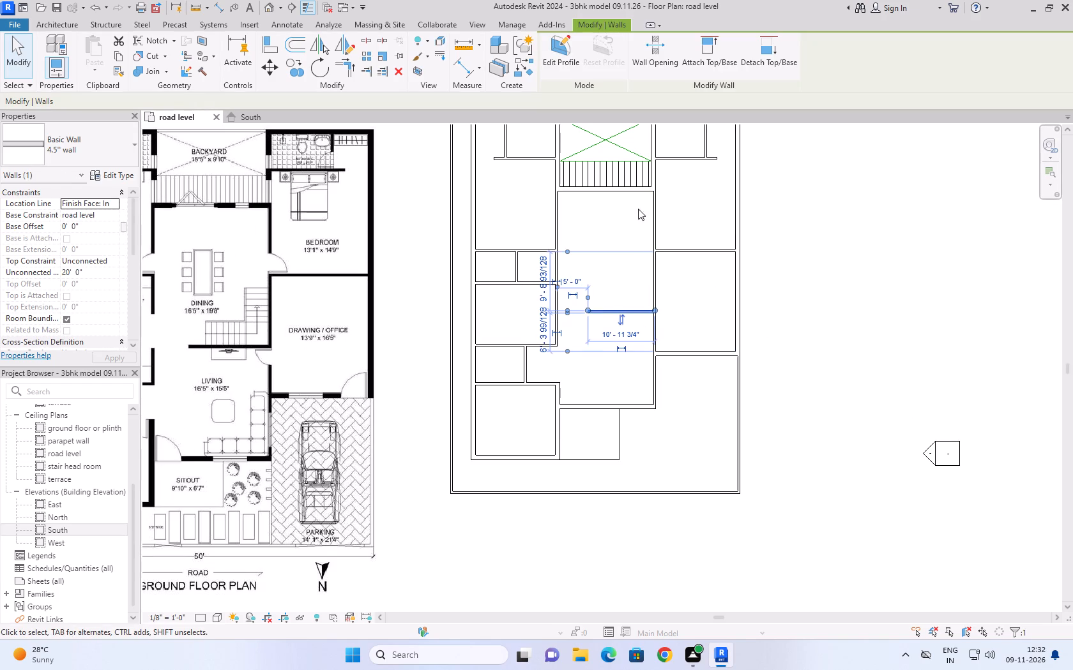
pyautogui.click(627, 186)
pyautogui.scroll(3, 609, 271)
pyautogui.click(609, 271)
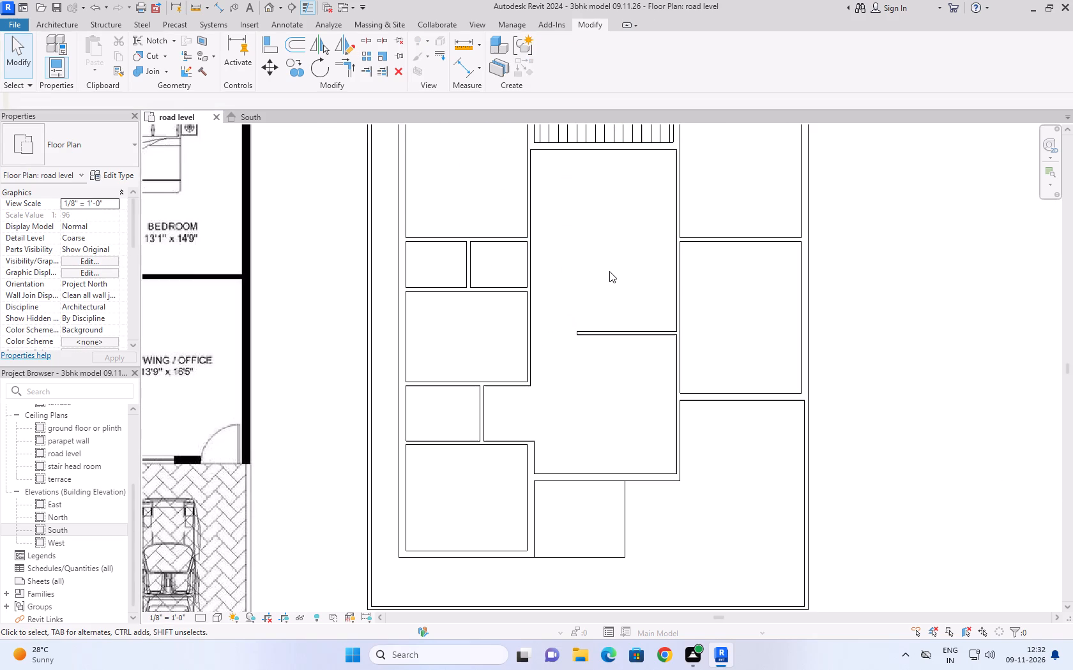
# Add an aligned dimension across the dining room's width, between the inner faces of its two 4.5" side walls.
pyautogui.press('d')
pyautogui.press('i')
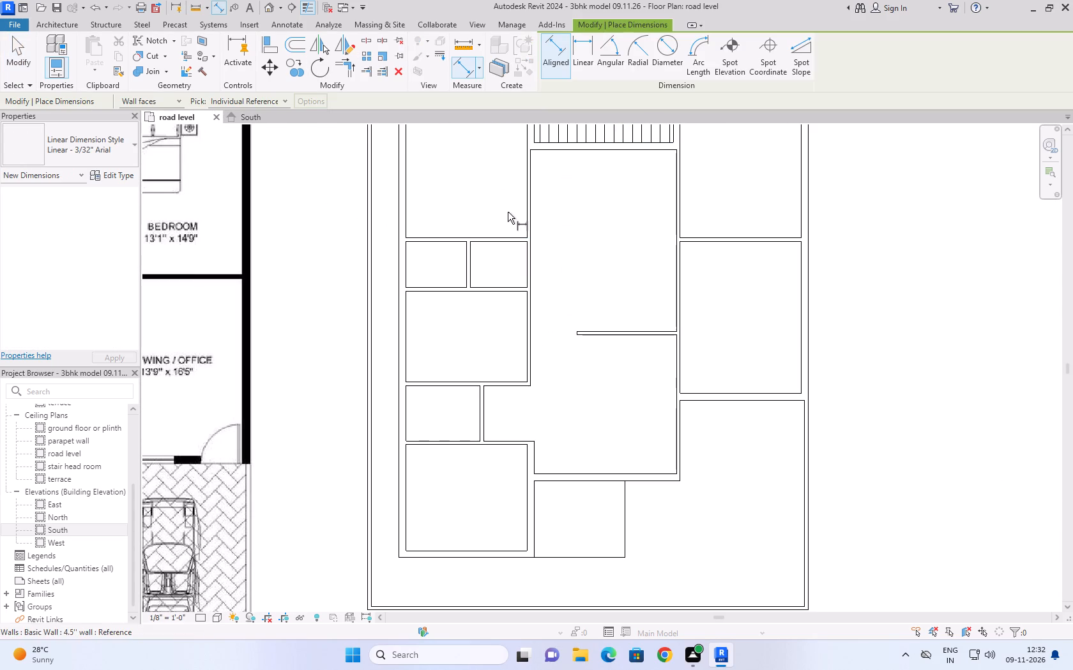
pyautogui.scroll(4, 527, 207)
pyautogui.click(533, 205)
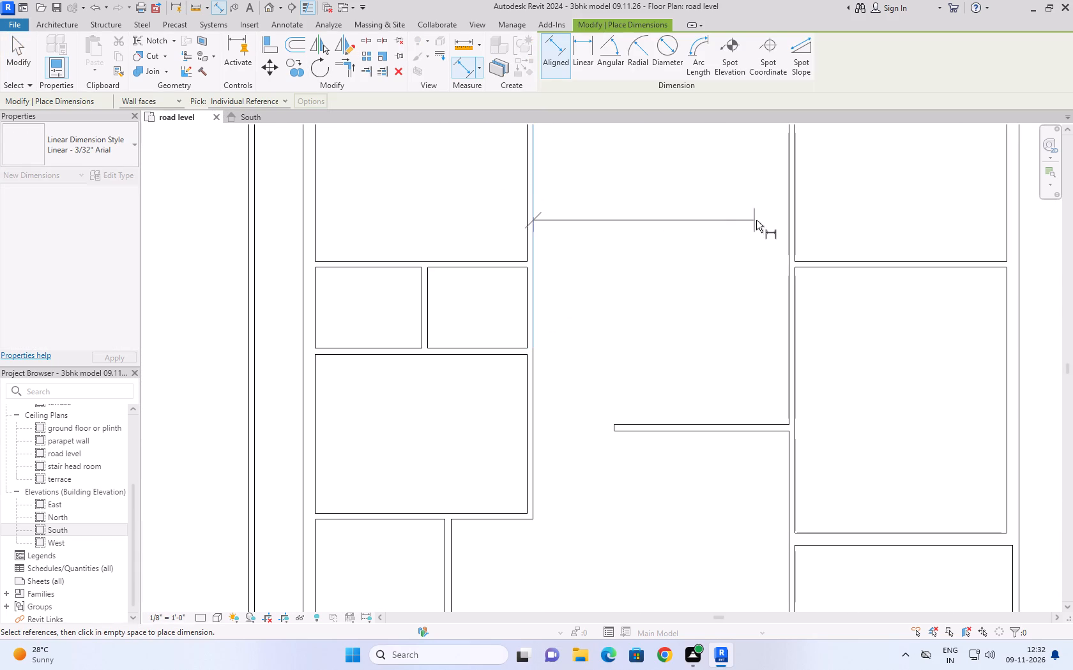
pyautogui.click(788, 209)
pyautogui.click(729, 302)
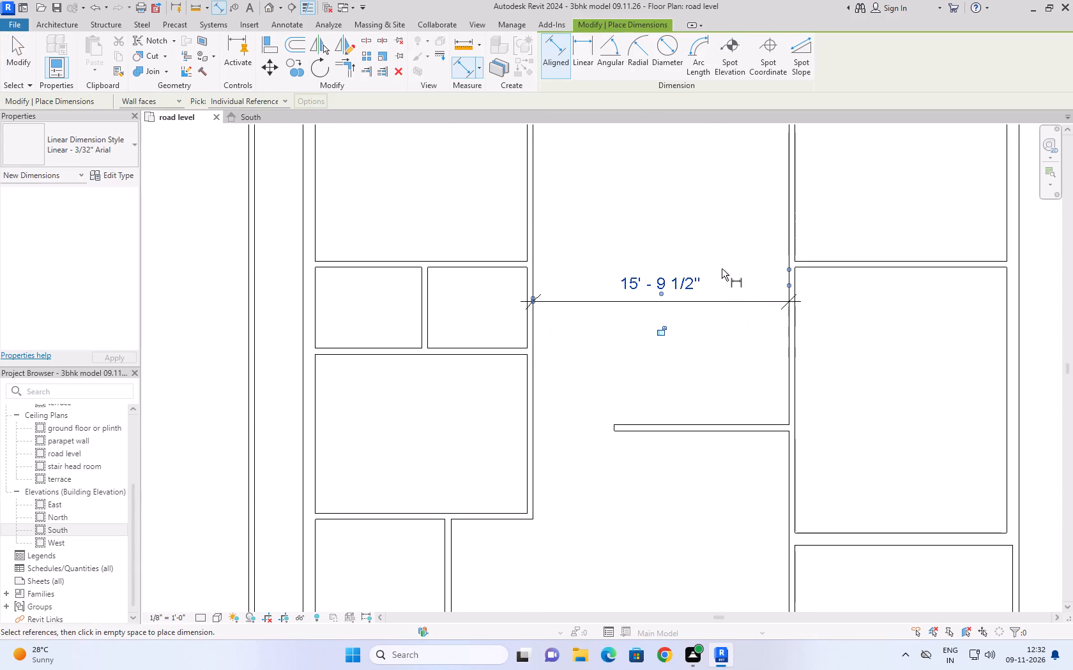
pyautogui.press('Escape')
pyautogui.press('Escape')
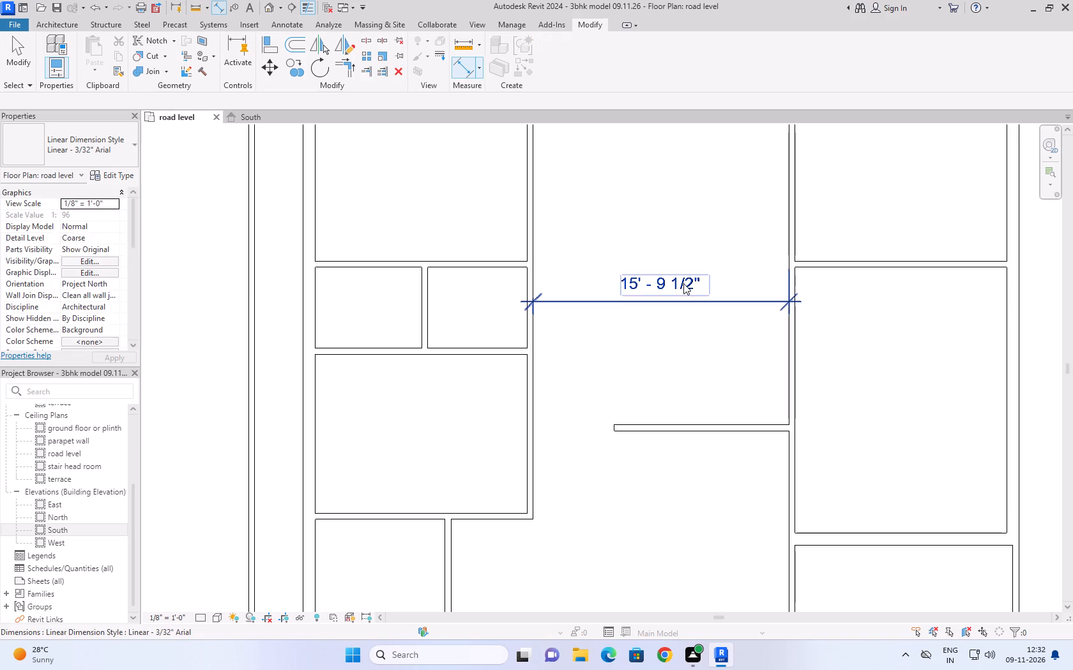
pyautogui.click(683, 283)
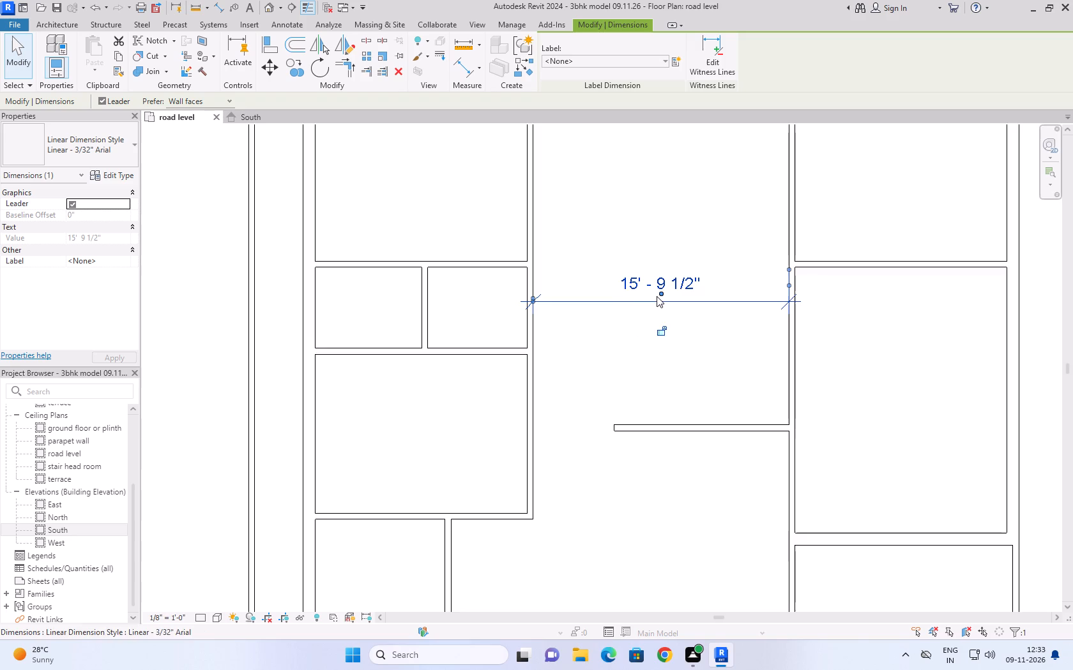
pyautogui.scroll(4, 657, 296)
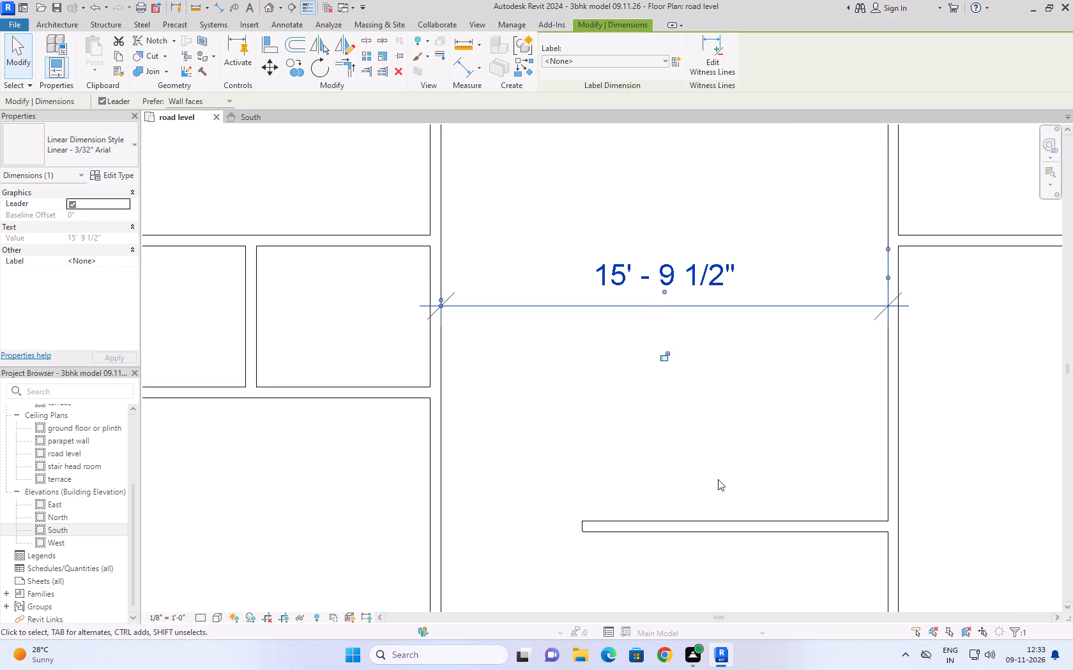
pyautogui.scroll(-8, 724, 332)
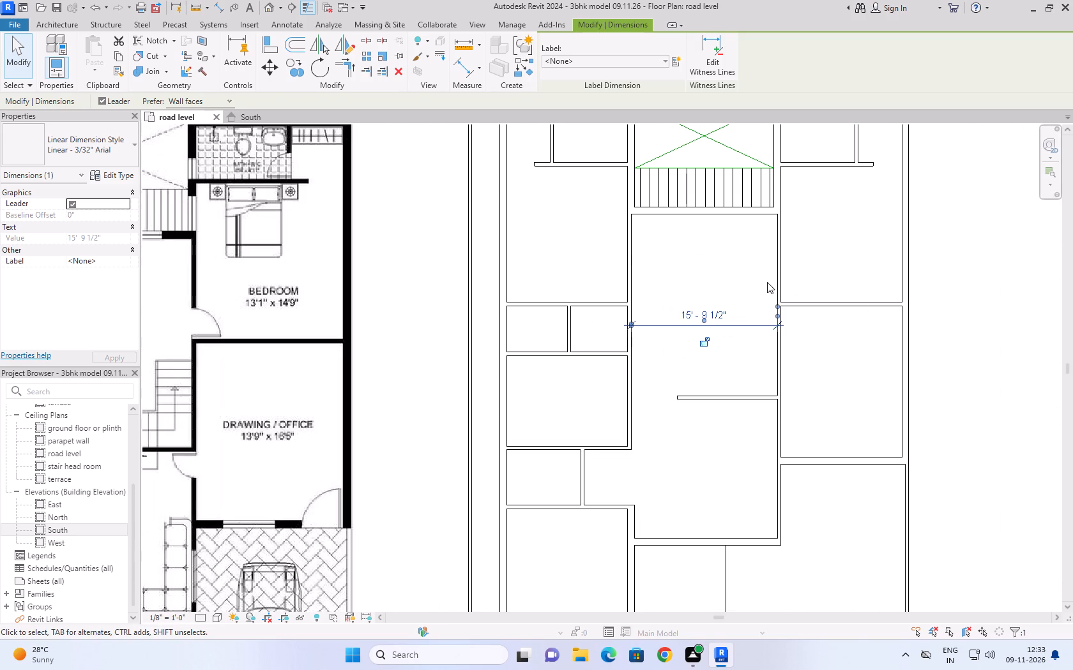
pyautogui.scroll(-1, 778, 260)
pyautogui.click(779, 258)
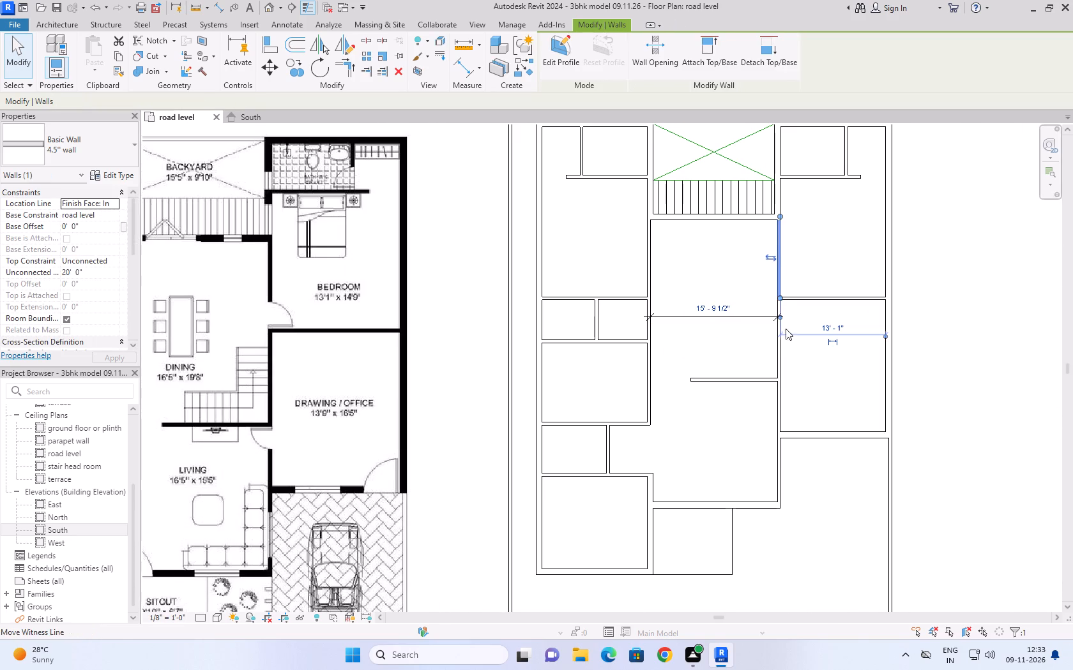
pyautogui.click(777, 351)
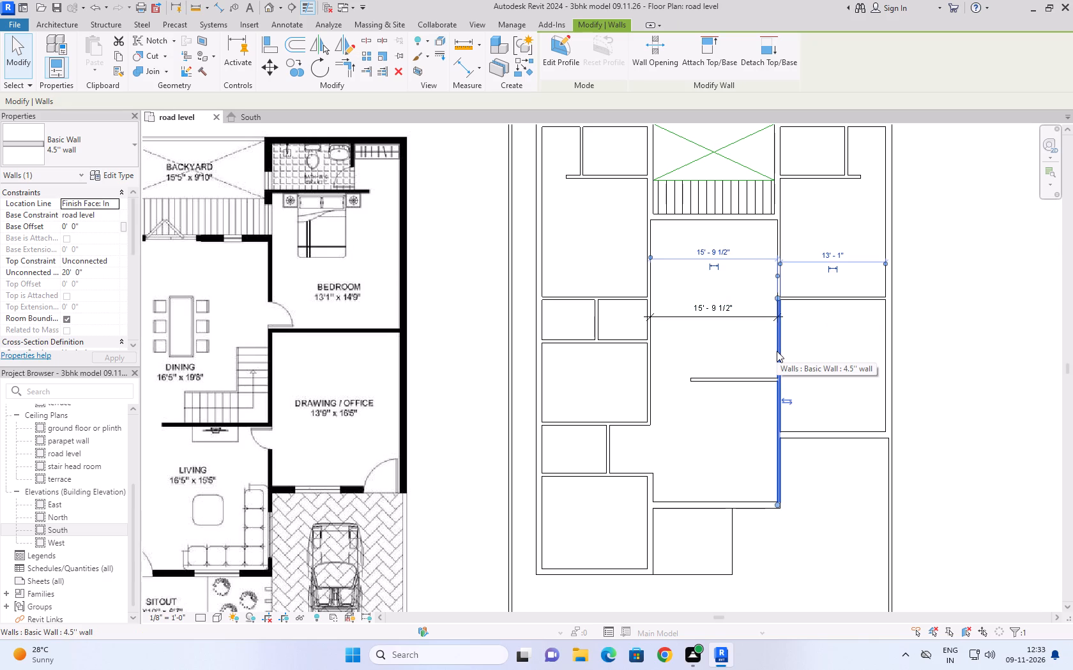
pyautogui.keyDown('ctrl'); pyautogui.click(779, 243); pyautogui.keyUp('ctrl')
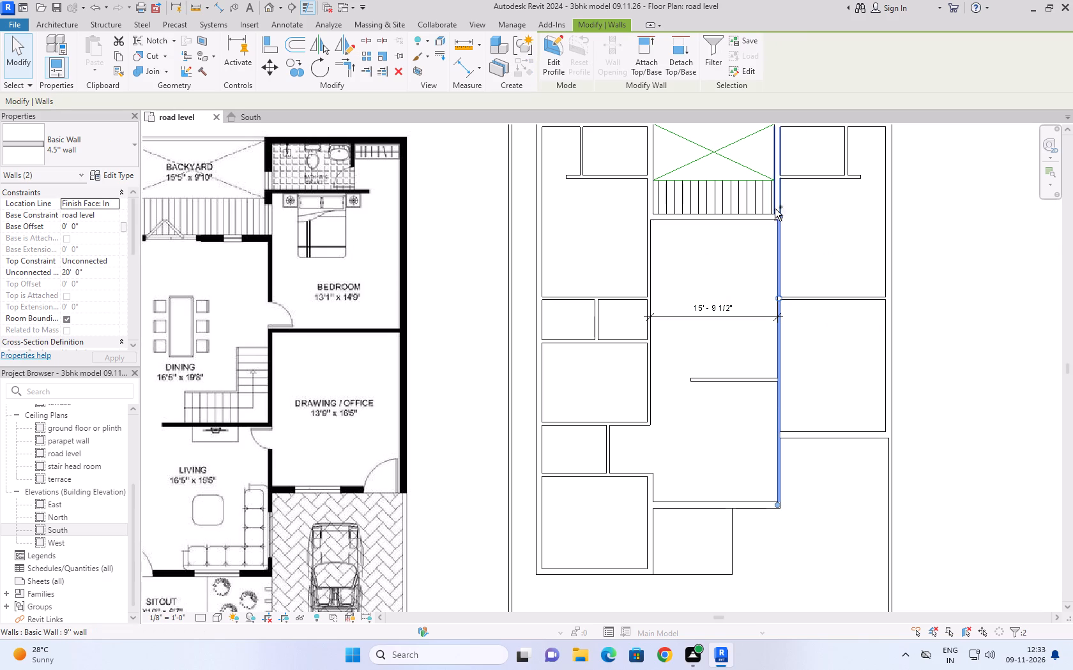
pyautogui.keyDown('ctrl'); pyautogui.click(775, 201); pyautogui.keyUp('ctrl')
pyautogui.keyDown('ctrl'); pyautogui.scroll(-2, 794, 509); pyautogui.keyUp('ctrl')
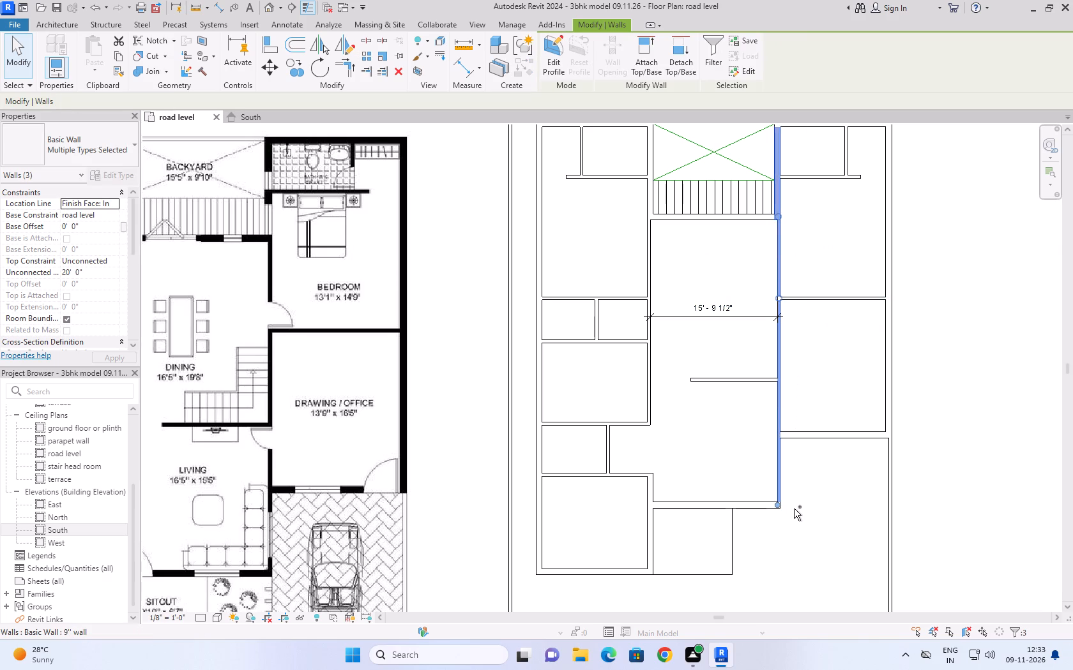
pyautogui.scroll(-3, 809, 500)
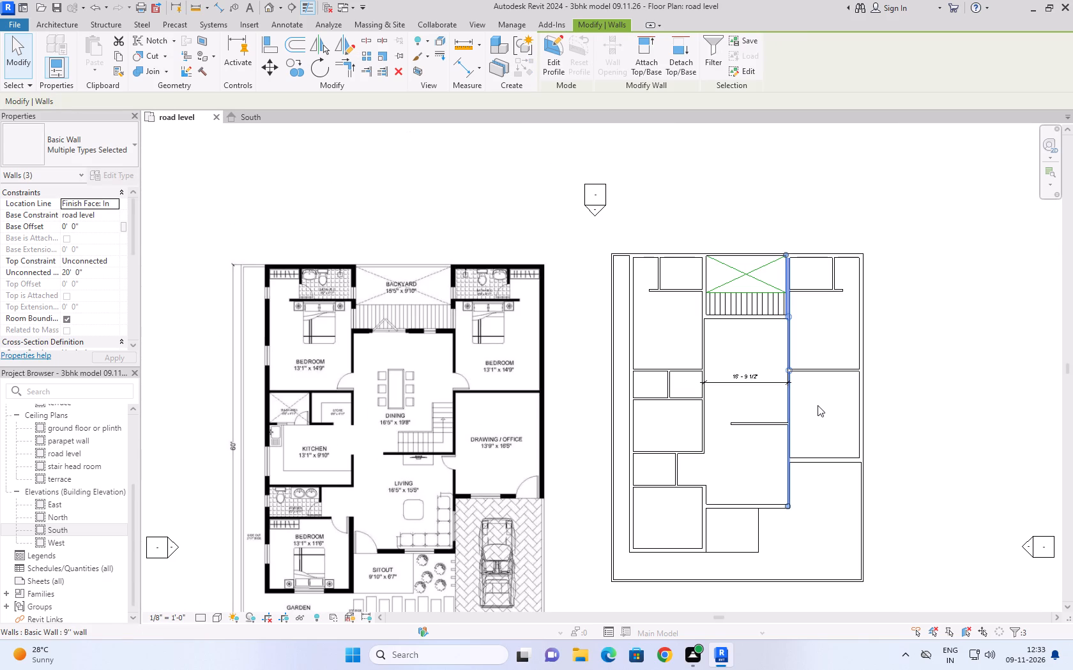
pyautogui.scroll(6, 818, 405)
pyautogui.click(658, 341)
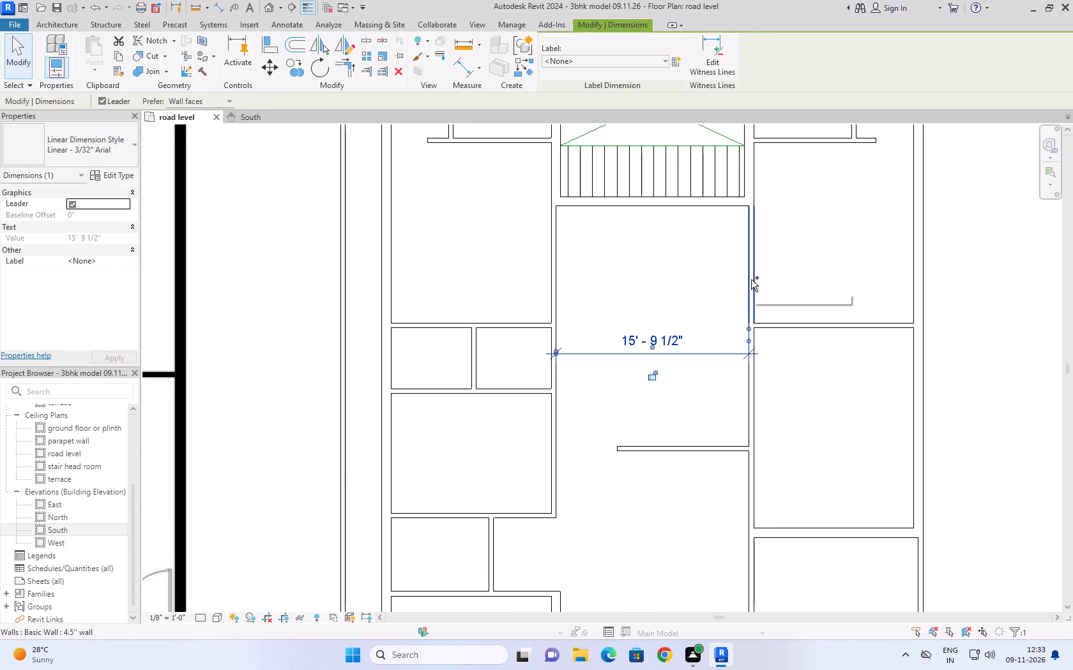
# Shift the three in-line walls between the dining/living side and the bedroom/office side outward, widening the dining room to 16' 5 1/2".
pyautogui.click(754, 188)
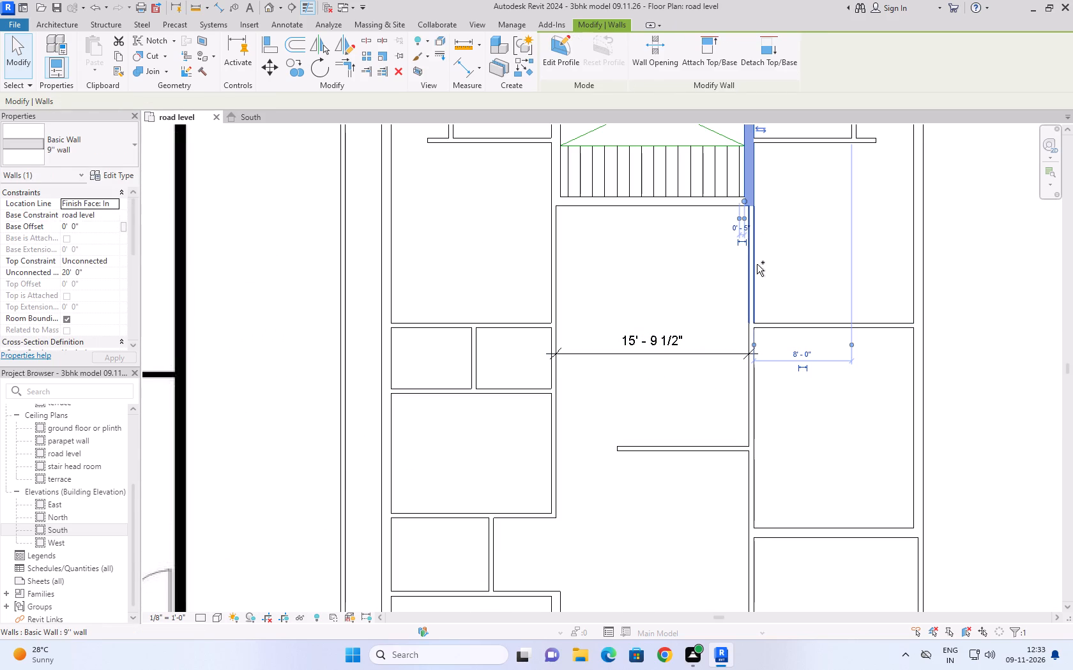
pyautogui.keyDown('ctrl'); pyautogui.click(757, 264); pyautogui.keyUp('ctrl')
pyautogui.keyDown('ctrl'); pyautogui.click(752, 382); pyautogui.keyUp('ctrl')
pyautogui.keyDown('ctrl'); pyautogui.scroll(-3, 772, 366); pyautogui.keyUp('ctrl')
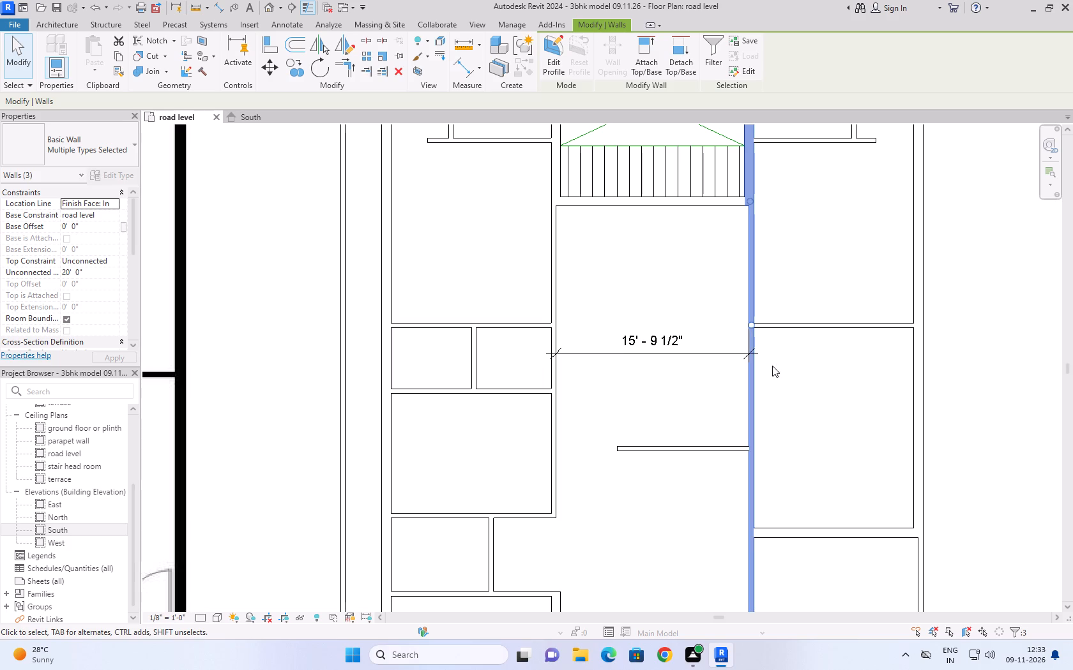
pyautogui.scroll(-4, 772, 366)
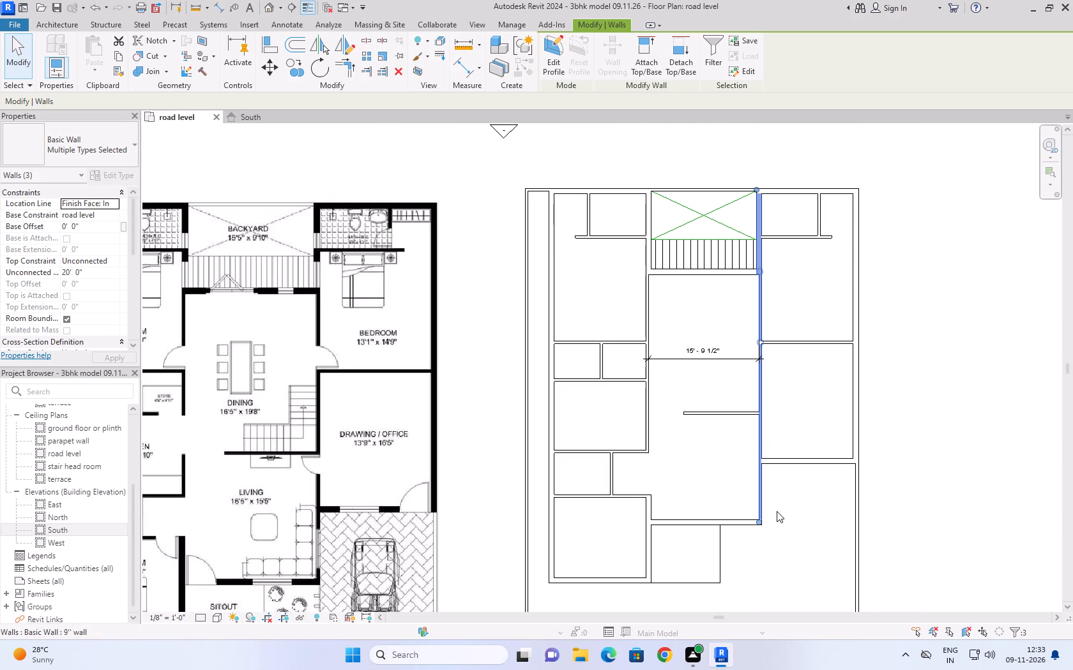
pyautogui.press('Right')
pyautogui.press('Right')
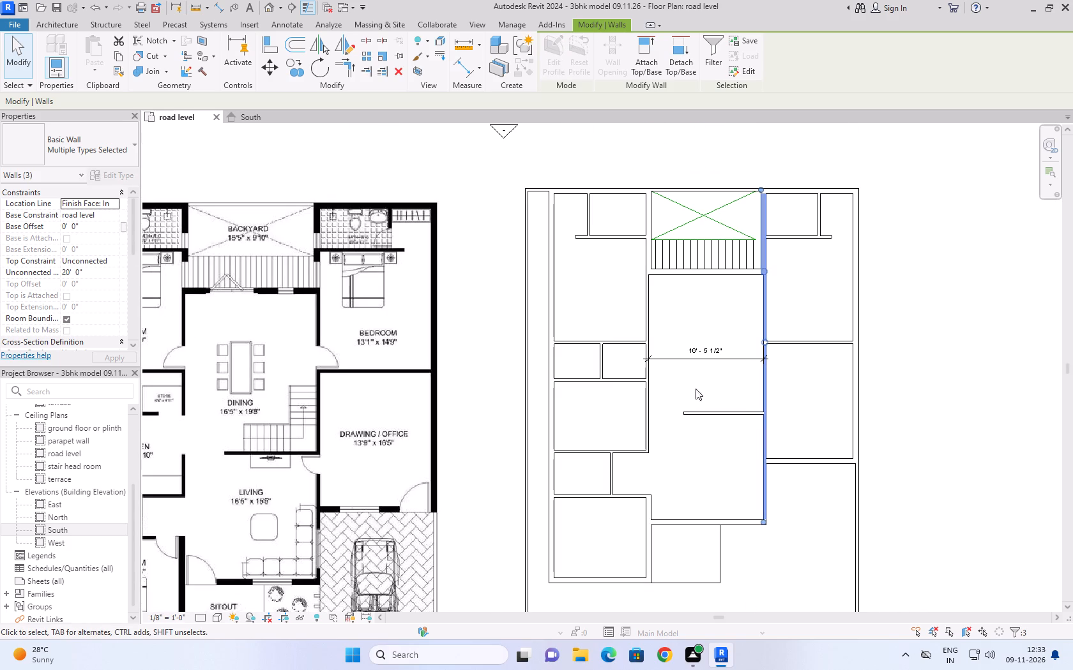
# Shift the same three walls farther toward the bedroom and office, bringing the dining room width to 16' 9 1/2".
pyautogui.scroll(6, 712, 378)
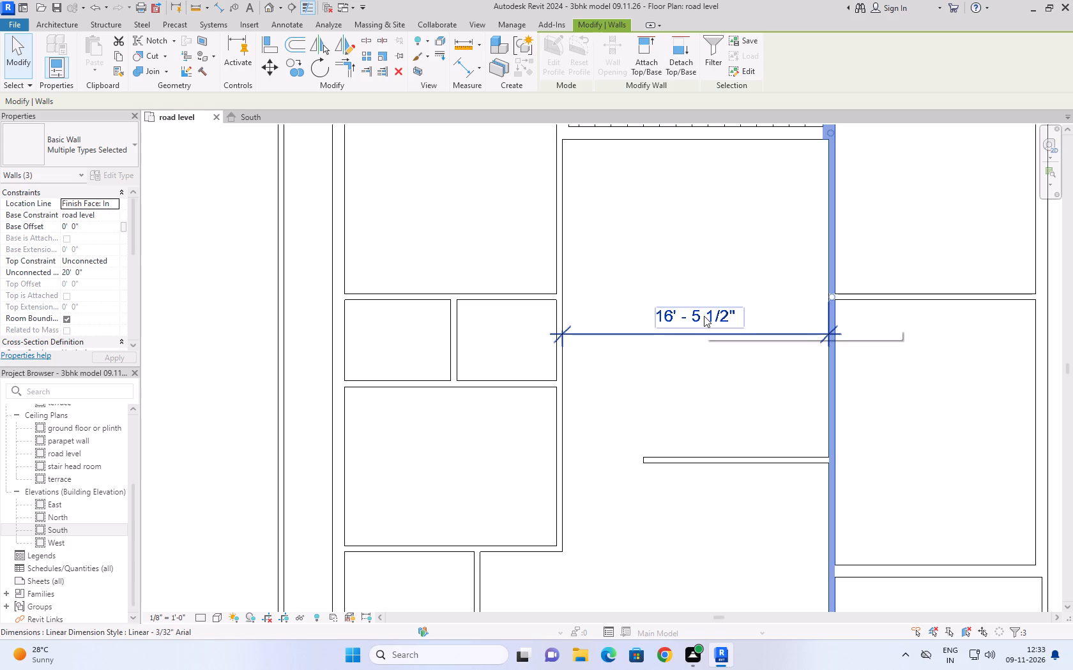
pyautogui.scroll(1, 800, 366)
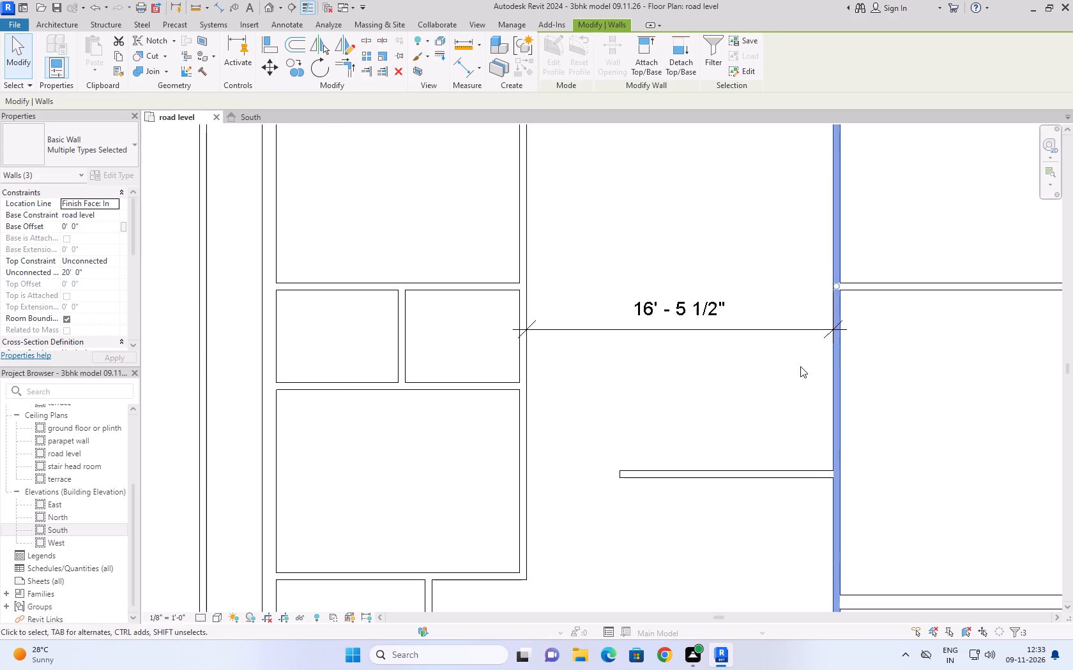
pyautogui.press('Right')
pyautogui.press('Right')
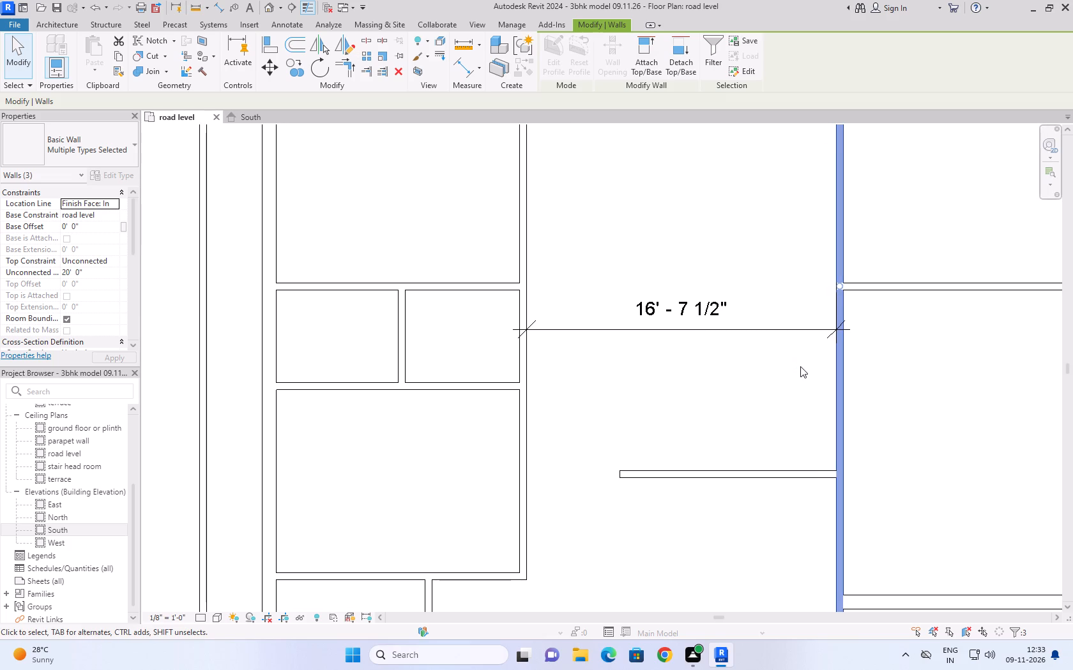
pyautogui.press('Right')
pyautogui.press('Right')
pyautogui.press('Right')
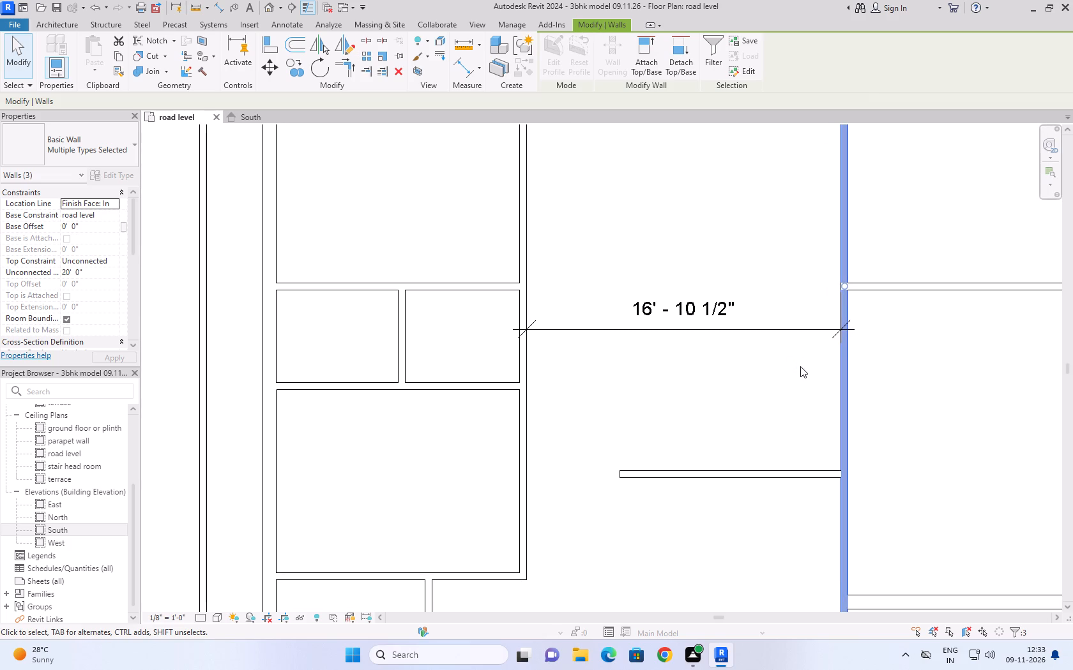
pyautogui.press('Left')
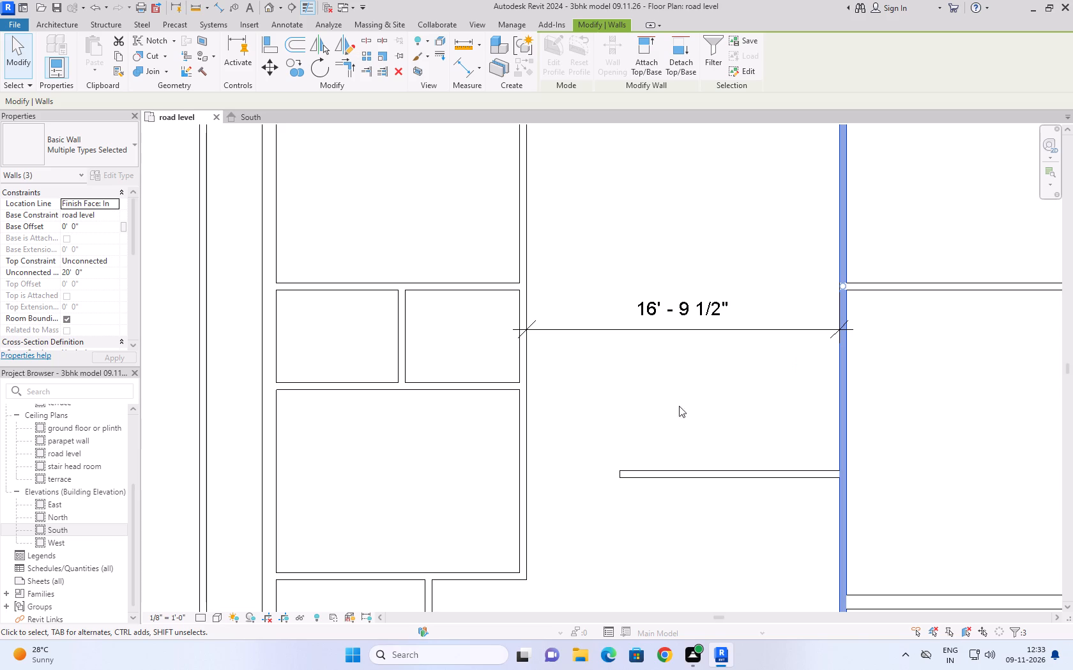
# Check the reference plan's dining size and shift the three walls back toward the dining room until its width is 16' 5".
pyautogui.scroll(-7, 720, 393)
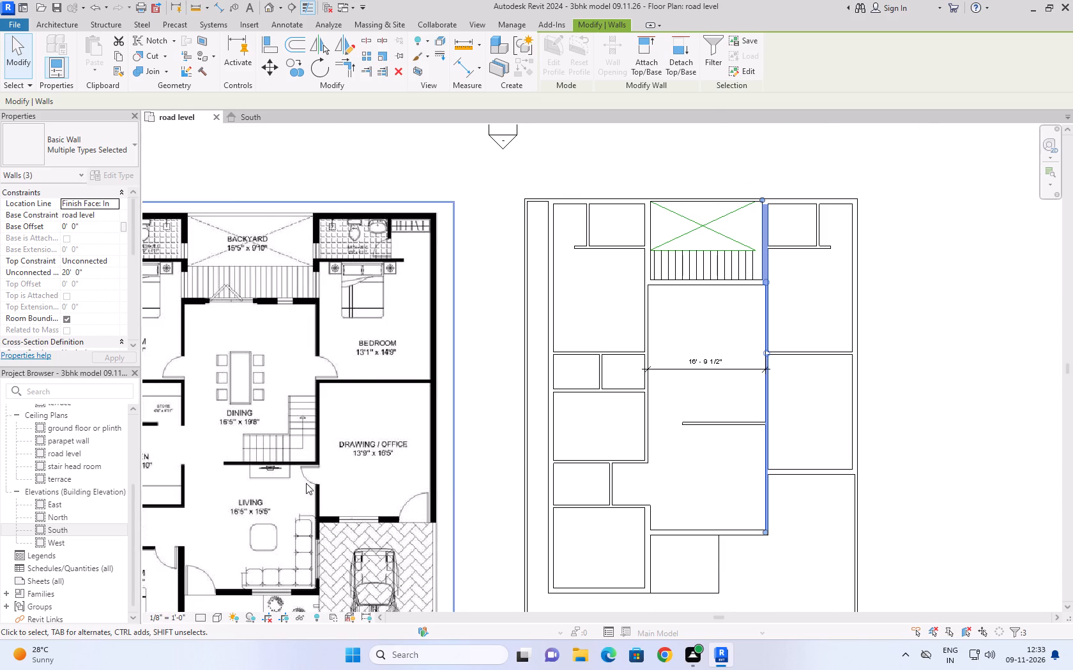
pyautogui.scroll(3, 274, 468)
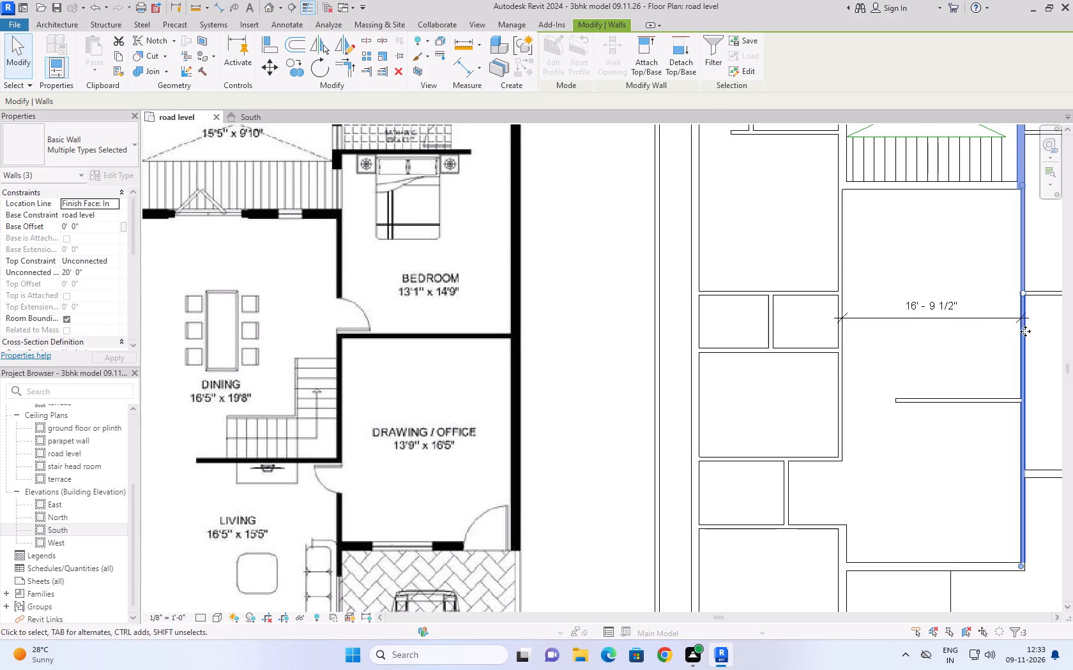
pyautogui.scroll(5, 1054, 331)
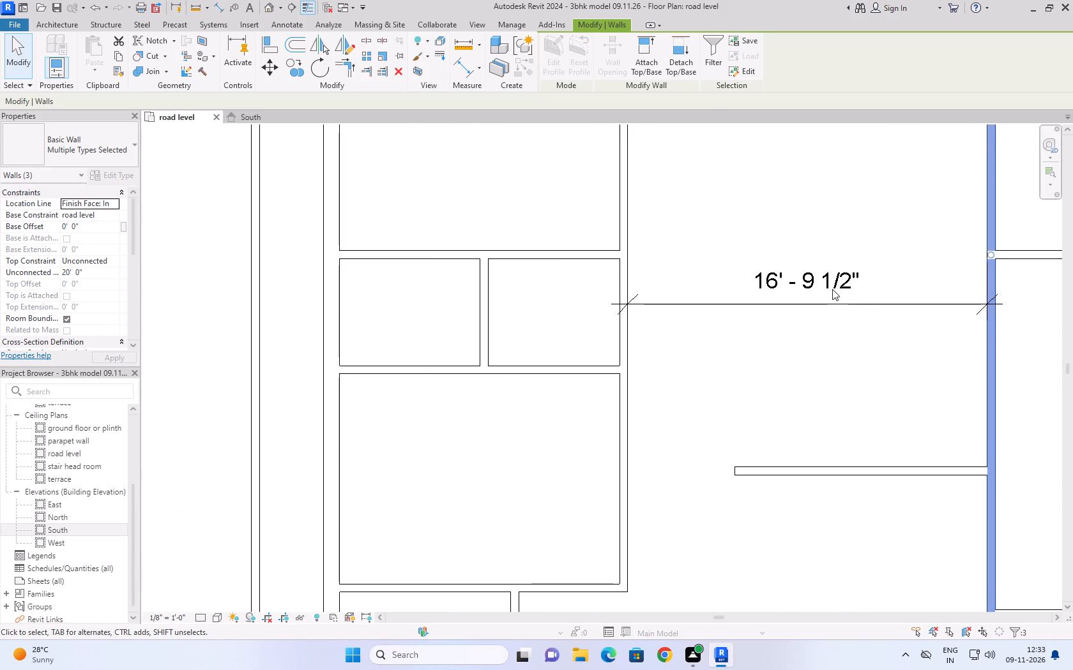
pyautogui.press('Left')
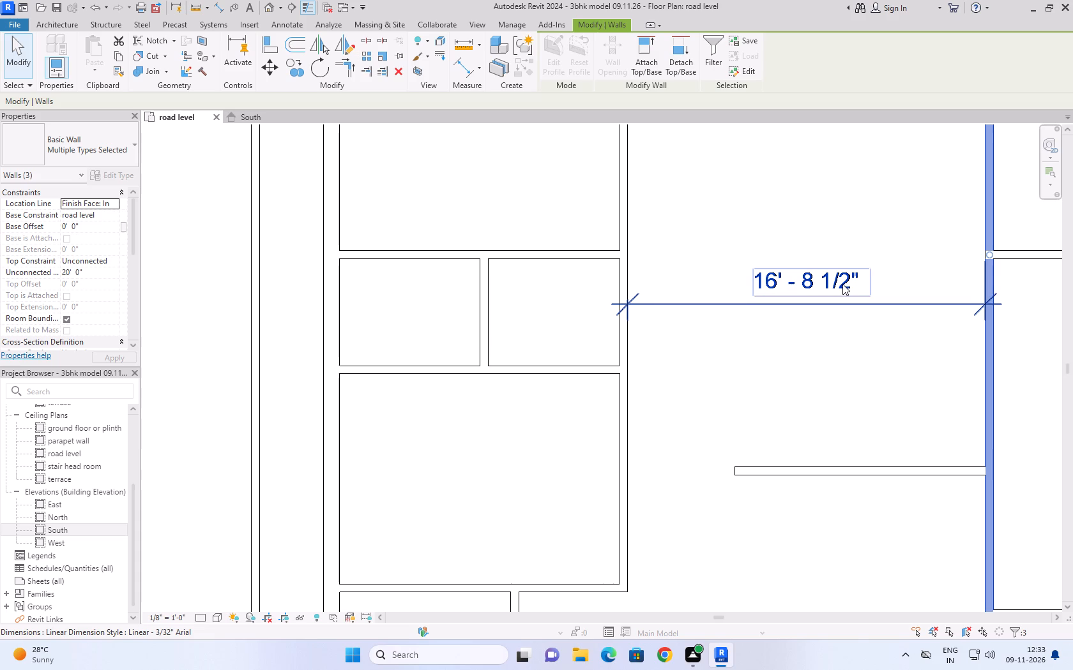
pyautogui.press('Left')
pyautogui.press('Left')
pyautogui.press('Left')
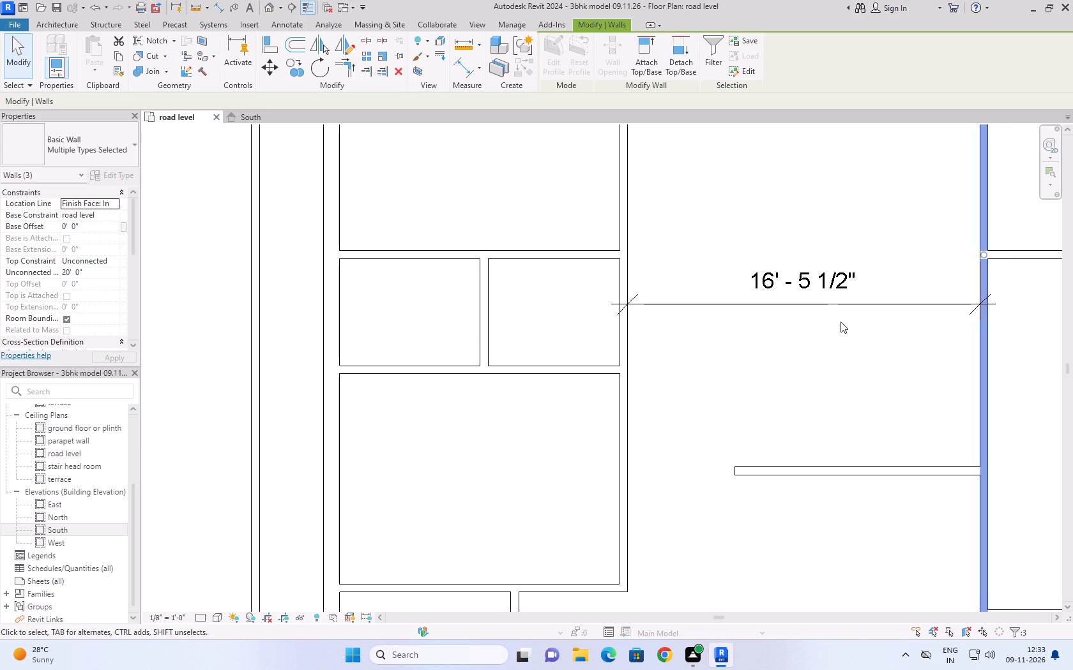
pyautogui.scroll(5, 861, 311)
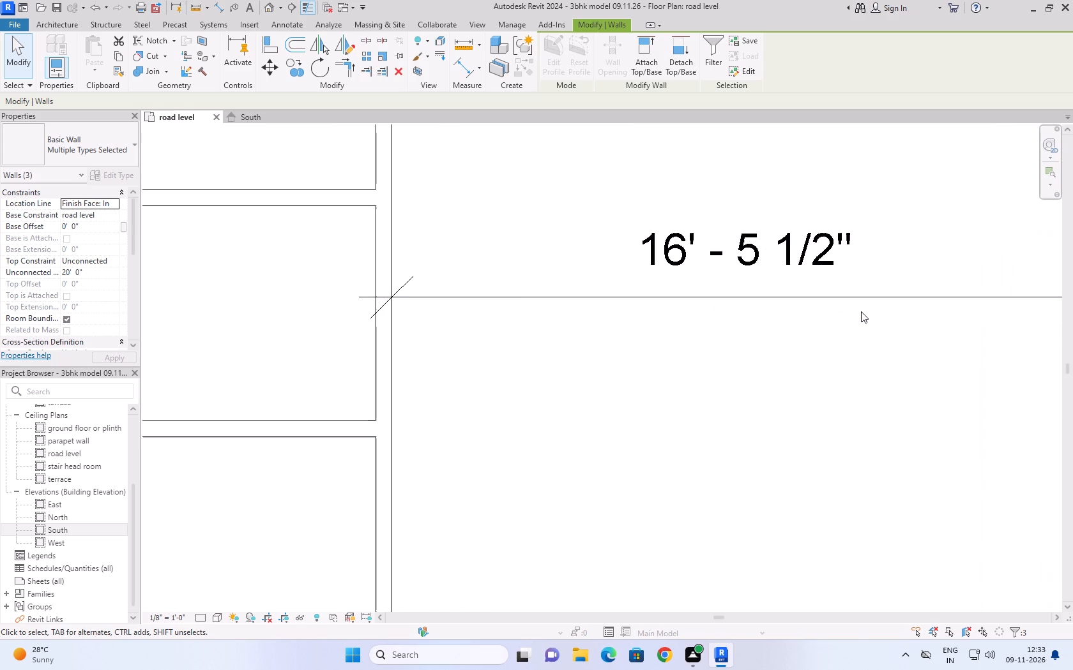
pyautogui.press('Left')
# Inspect the bedroom and office side beyond the shifted walls, including the 9" rear wall and the 4.5" bedroom/office partition.
pyautogui.scroll(-12, 820, 350)
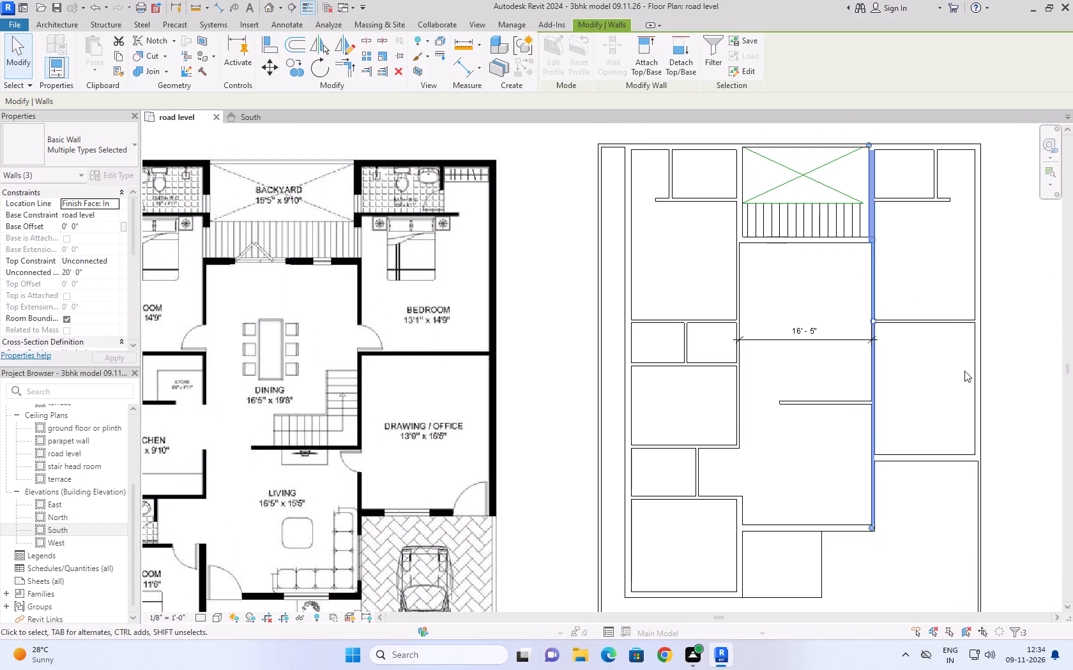
pyautogui.moveTo(1024, 324); pyautogui.dragTo(846, 368, button='middle')
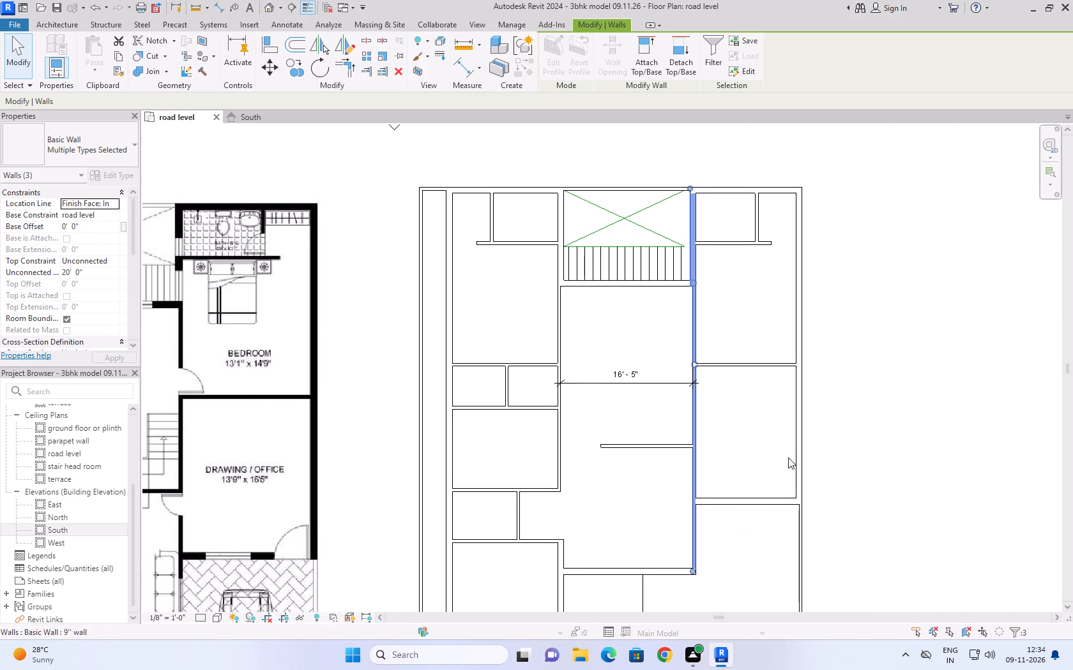
pyautogui.scroll(3, 825, 459)
pyautogui.scroll(-3, 851, 417)
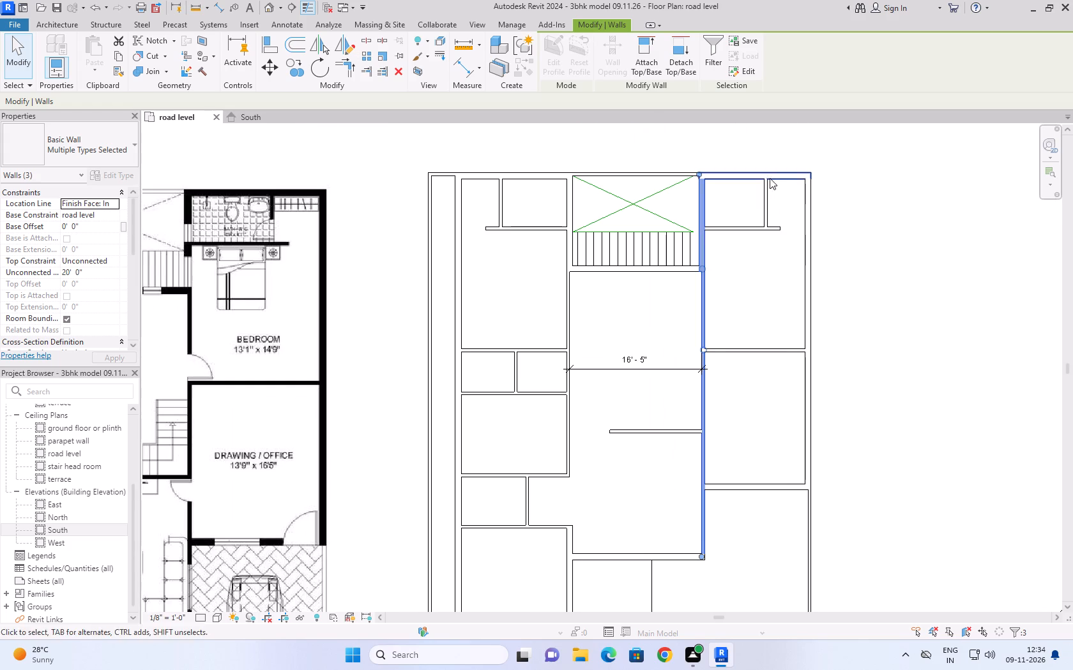
pyautogui.click(768, 175)
pyautogui.click(861, 201)
pyautogui.click(752, 172)
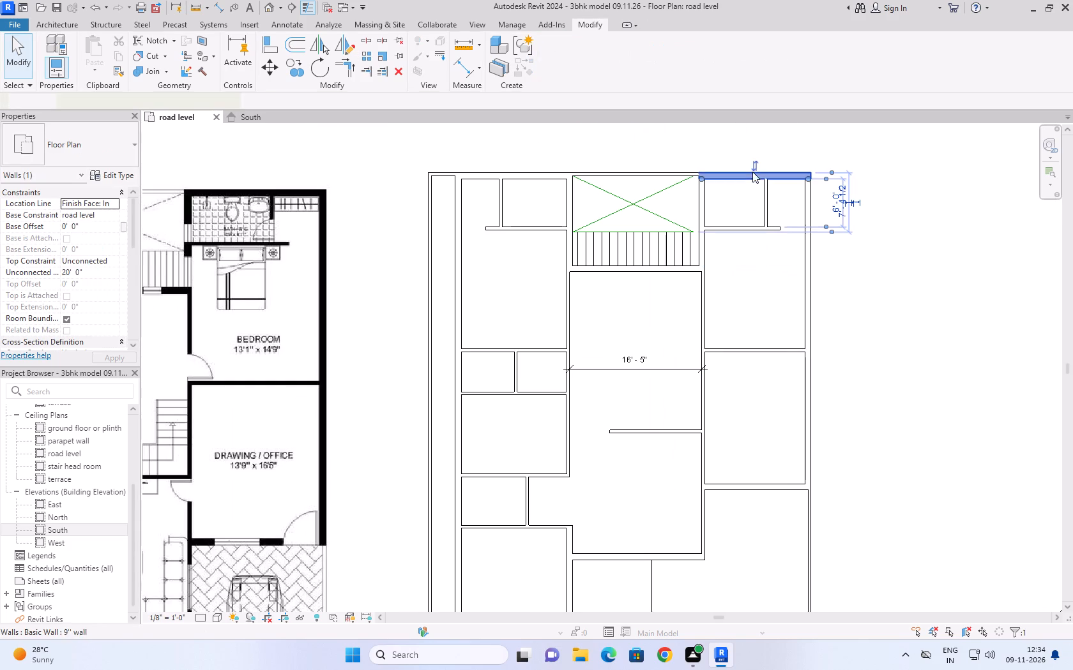
pyautogui.click(793, 351)
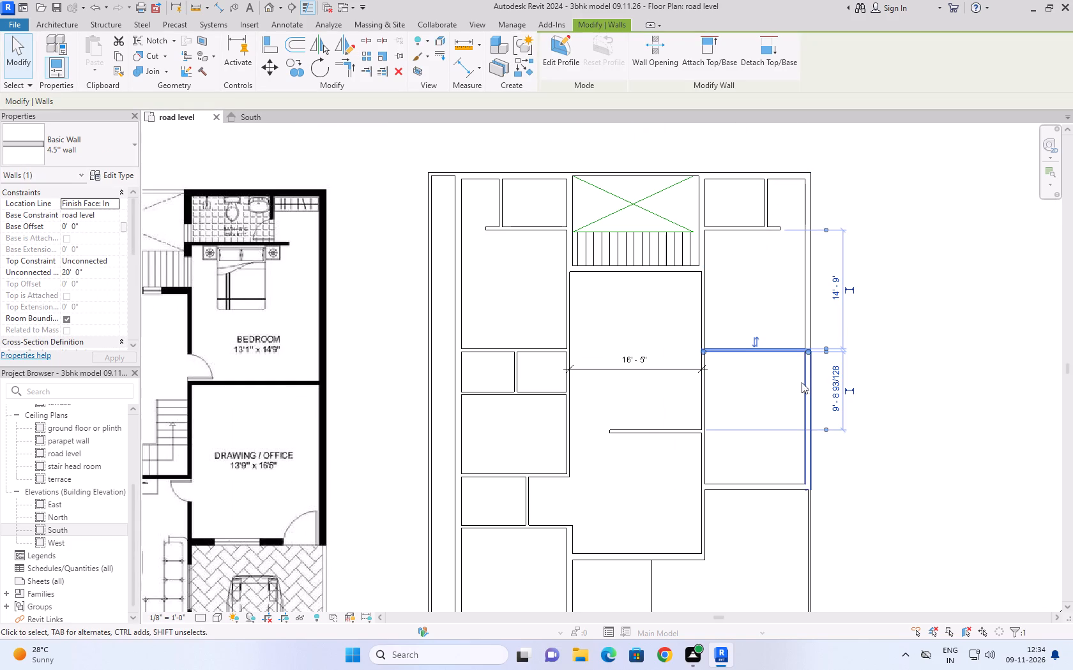
pyautogui.click(961, 256)
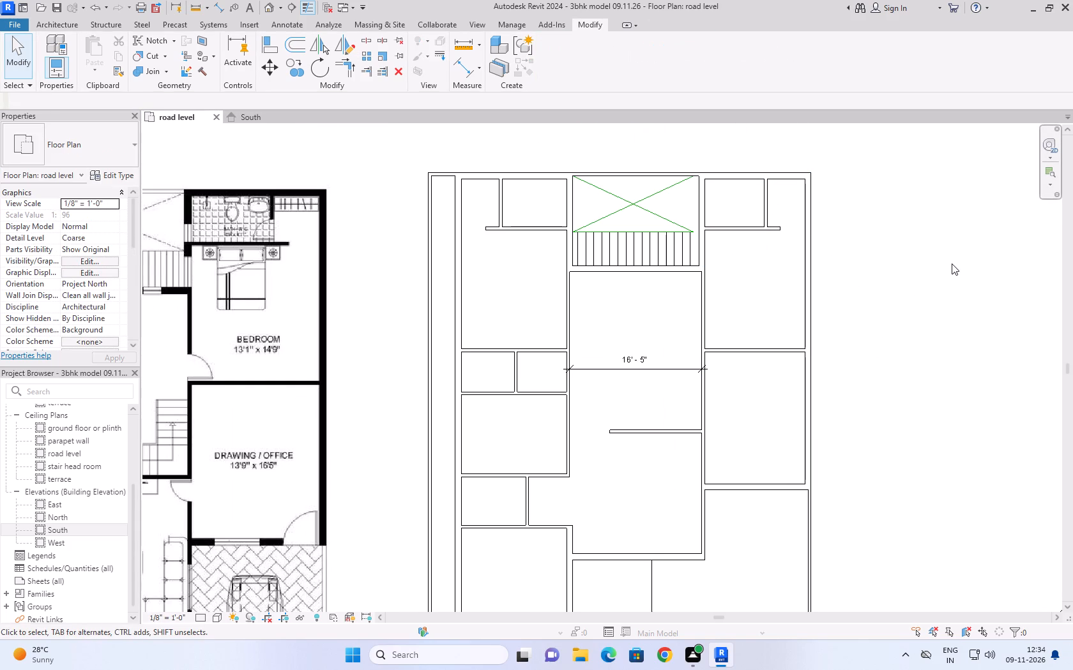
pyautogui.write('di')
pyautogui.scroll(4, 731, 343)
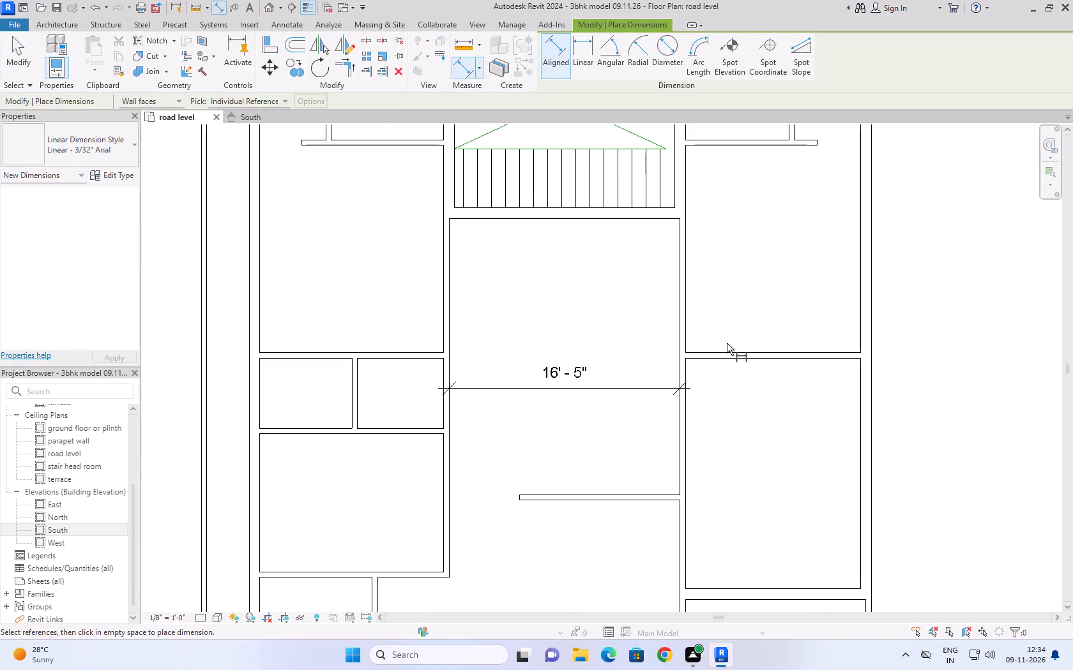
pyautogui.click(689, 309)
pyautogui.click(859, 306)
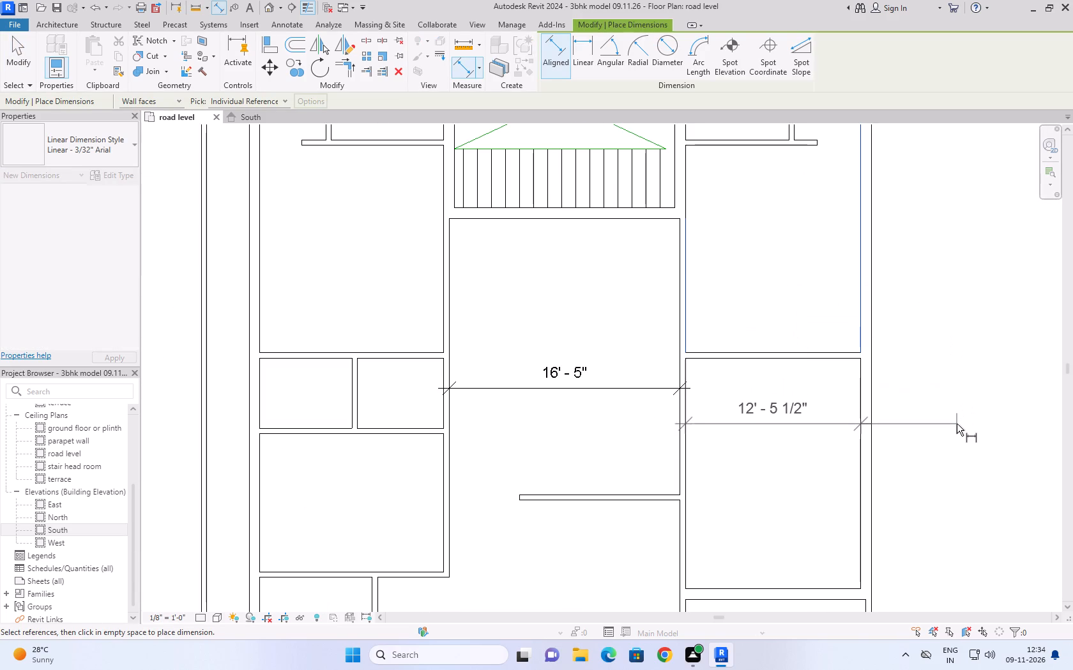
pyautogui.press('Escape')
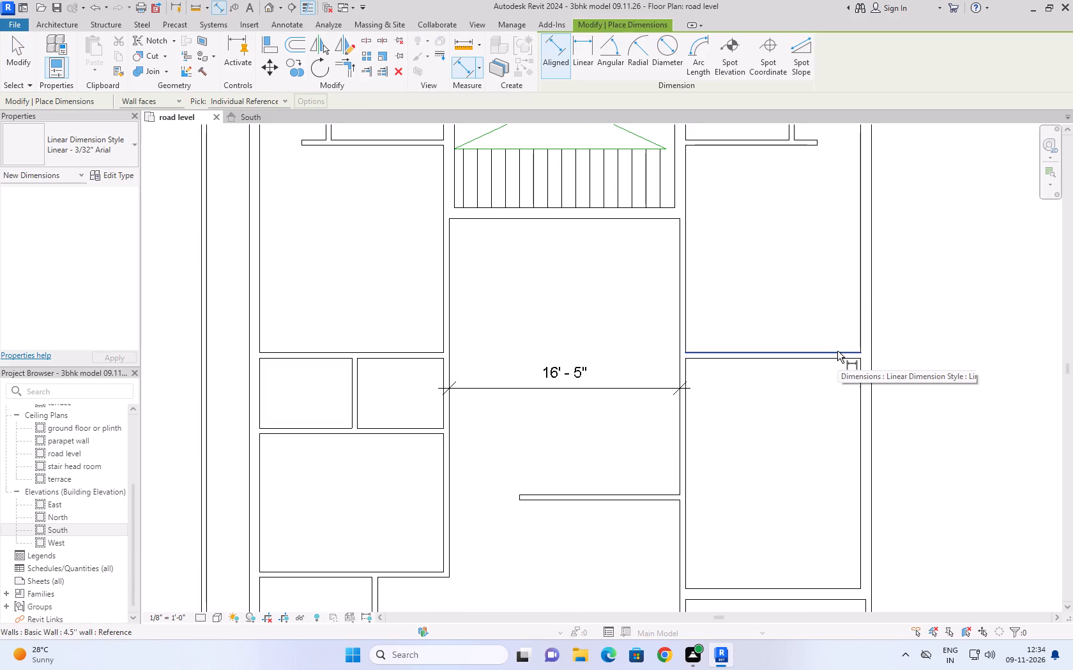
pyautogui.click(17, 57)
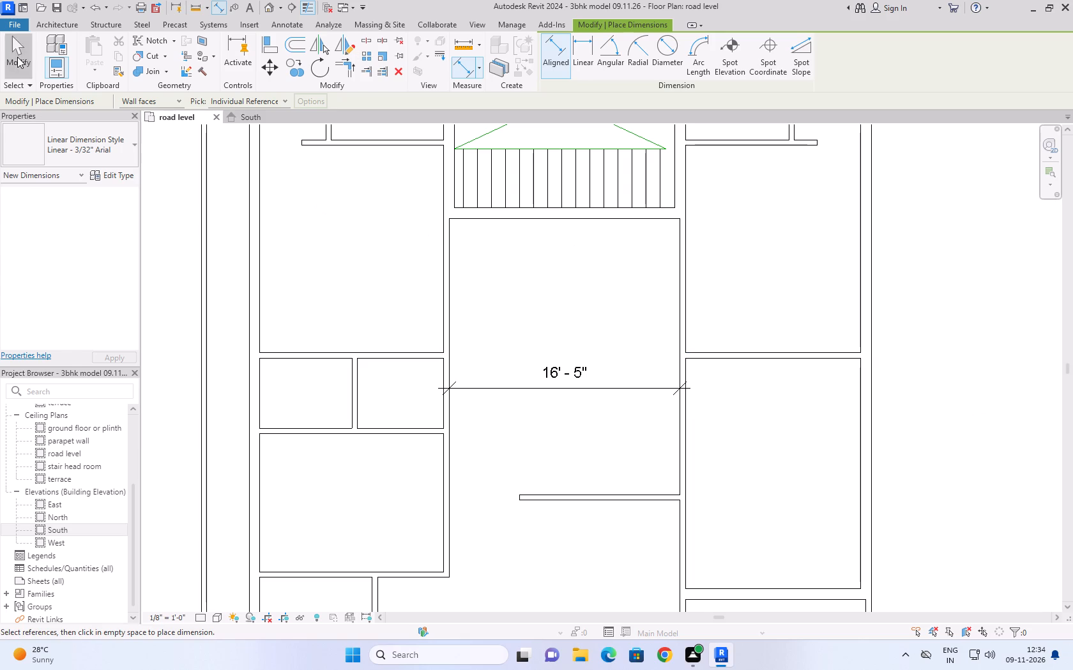
# Place an aligned dimension across the width of the bedroom beside the dining room, between the inner faces of its side walls.
pyautogui.click(784, 351)
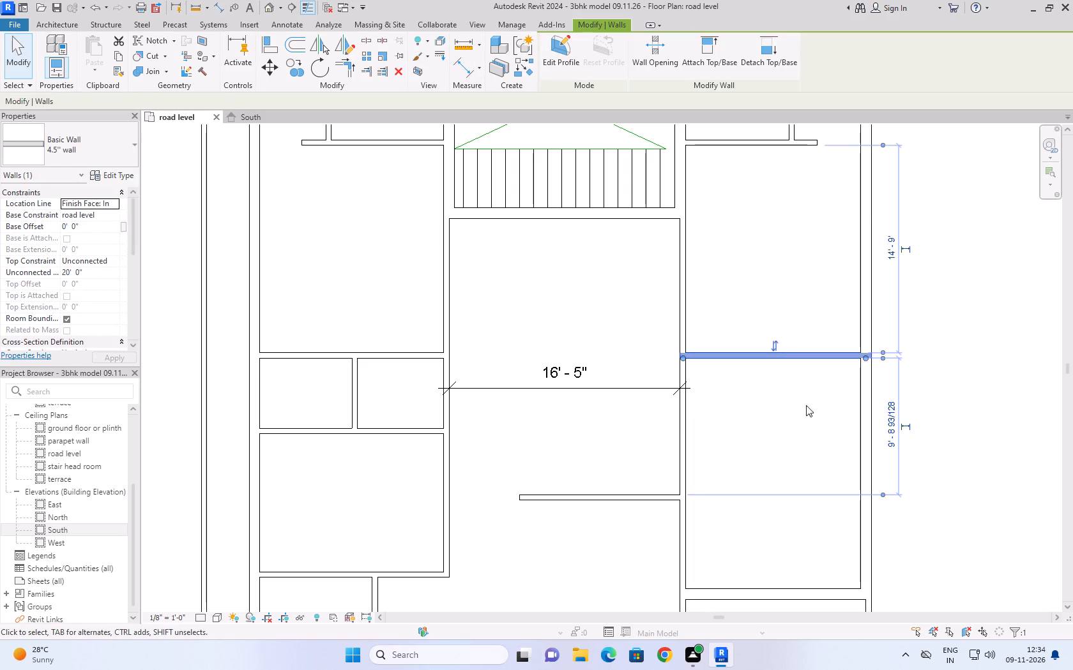
pyautogui.click(753, 282)
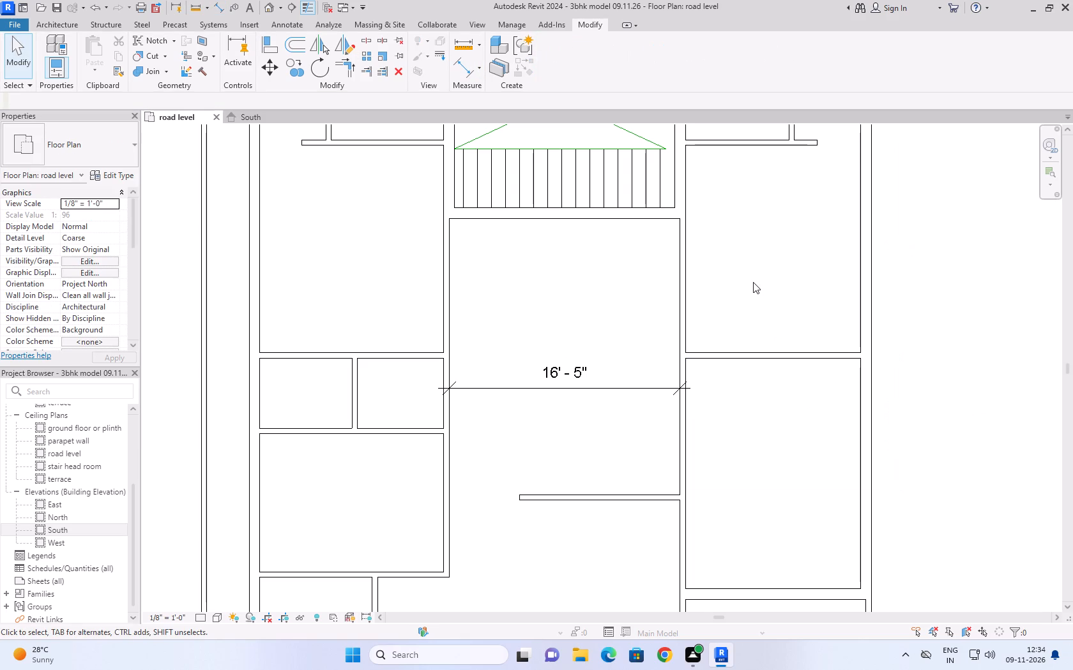
pyautogui.write('di')
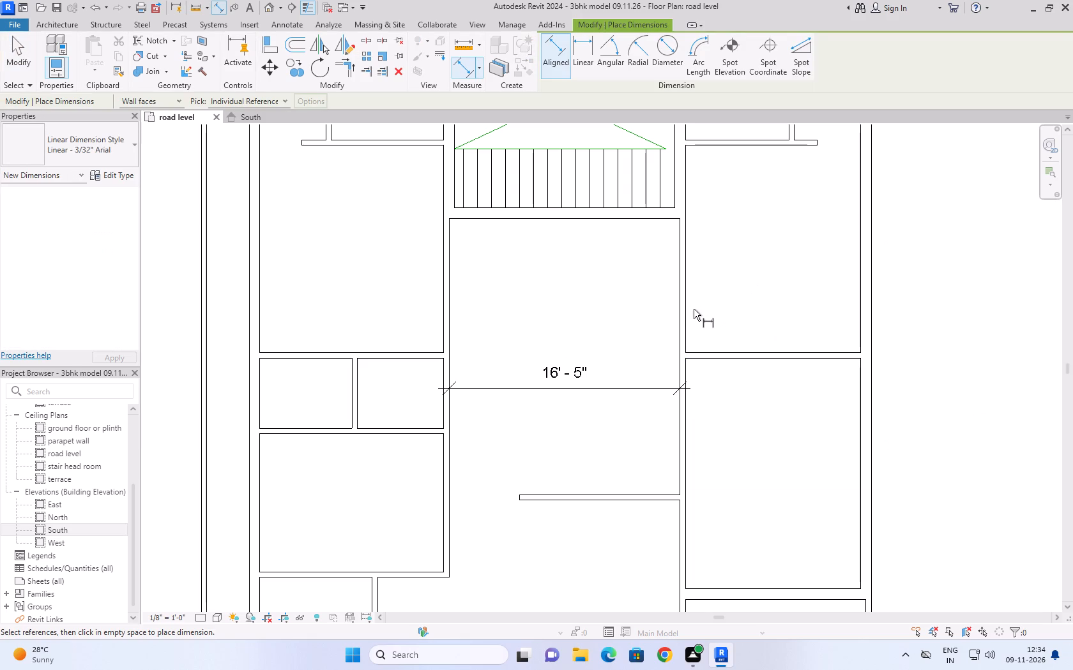
pyautogui.click(690, 313)
pyautogui.click(862, 321)
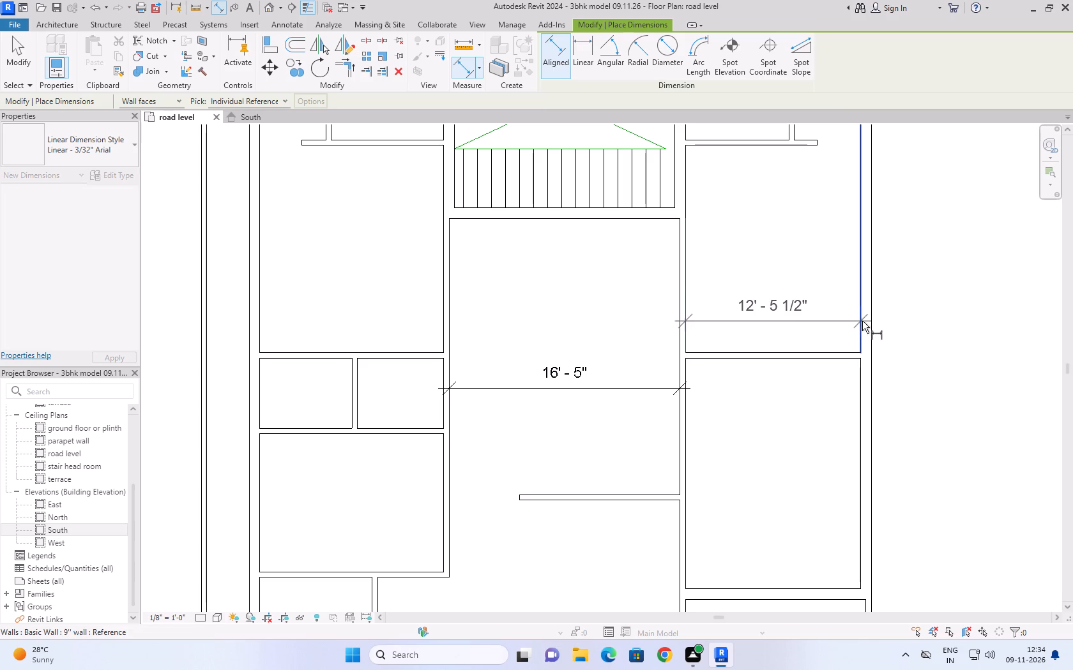
pyautogui.click(933, 301)
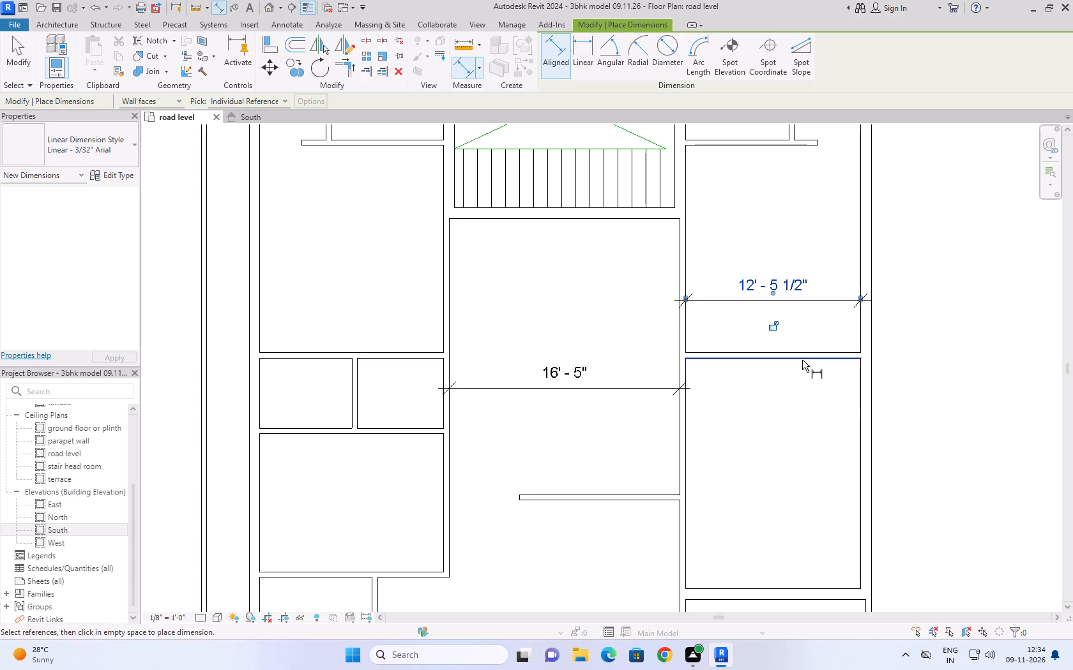
pyautogui.scroll(3, 906, 327)
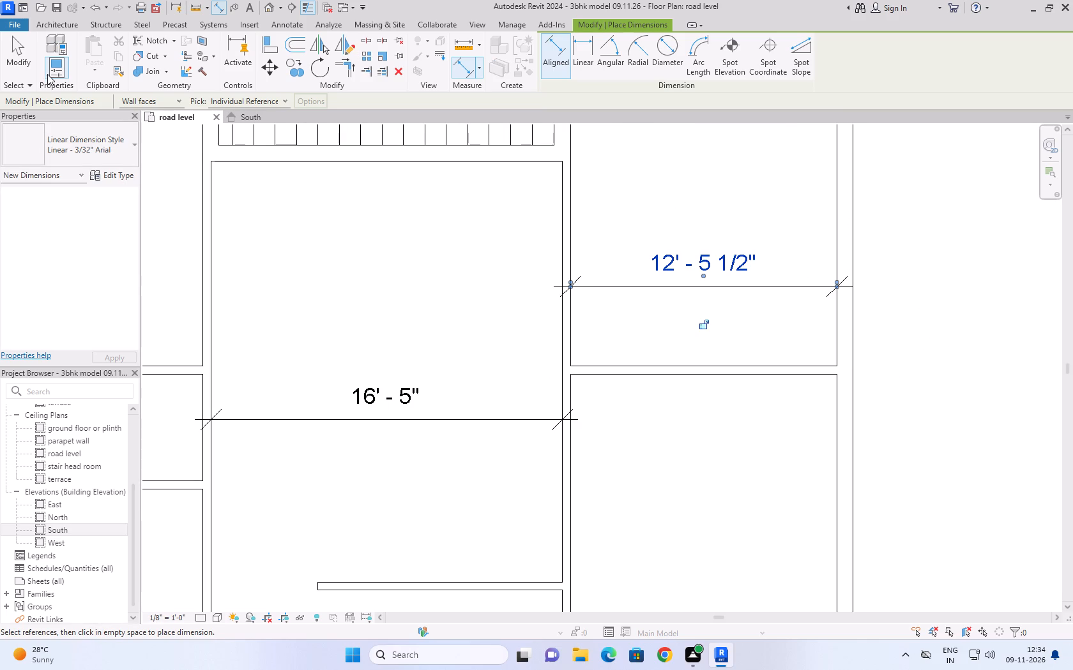
pyautogui.click(30, 56)
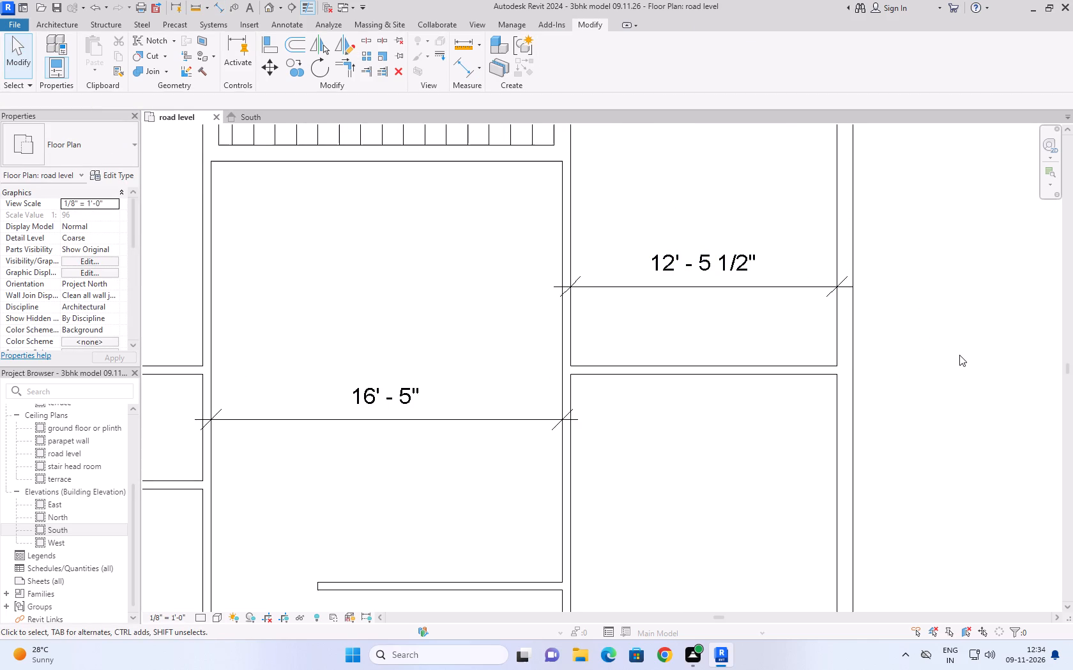
# Shift the bedroom's outer 9" wall outward, widening the bedroom to 12' 9 1/2".
pyautogui.click(838, 221)
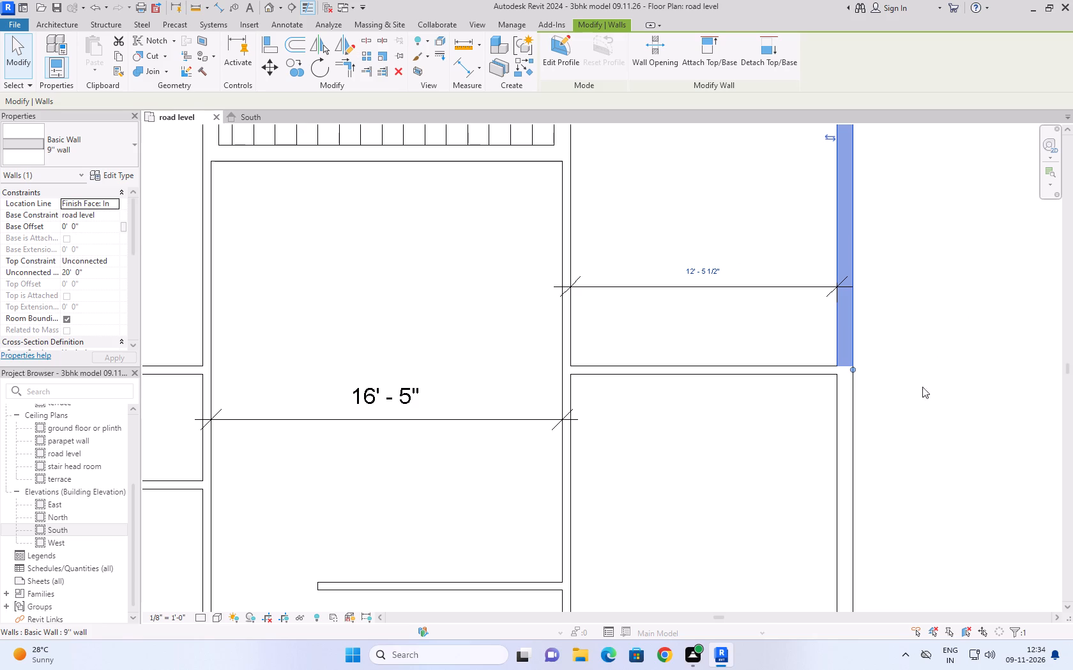
pyautogui.scroll(-5, 858, 369)
pyautogui.press('Right')
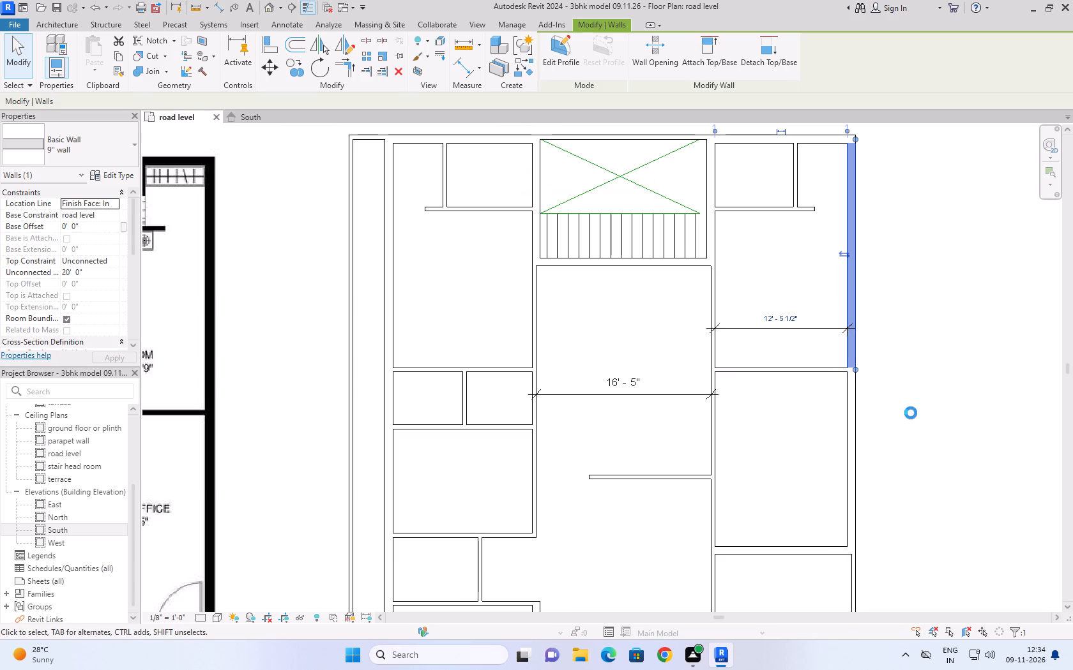
pyautogui.scroll(4, 851, 314)
pyautogui.press('Right')
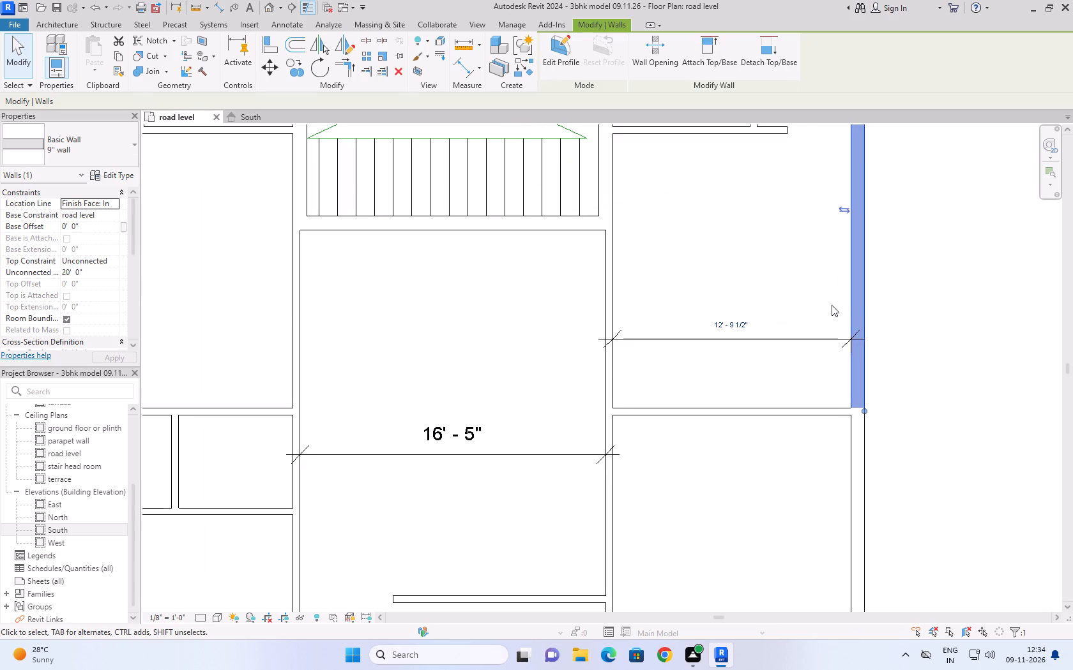
pyautogui.scroll(4, 830, 311)
pyautogui.scroll(-9, 763, 361)
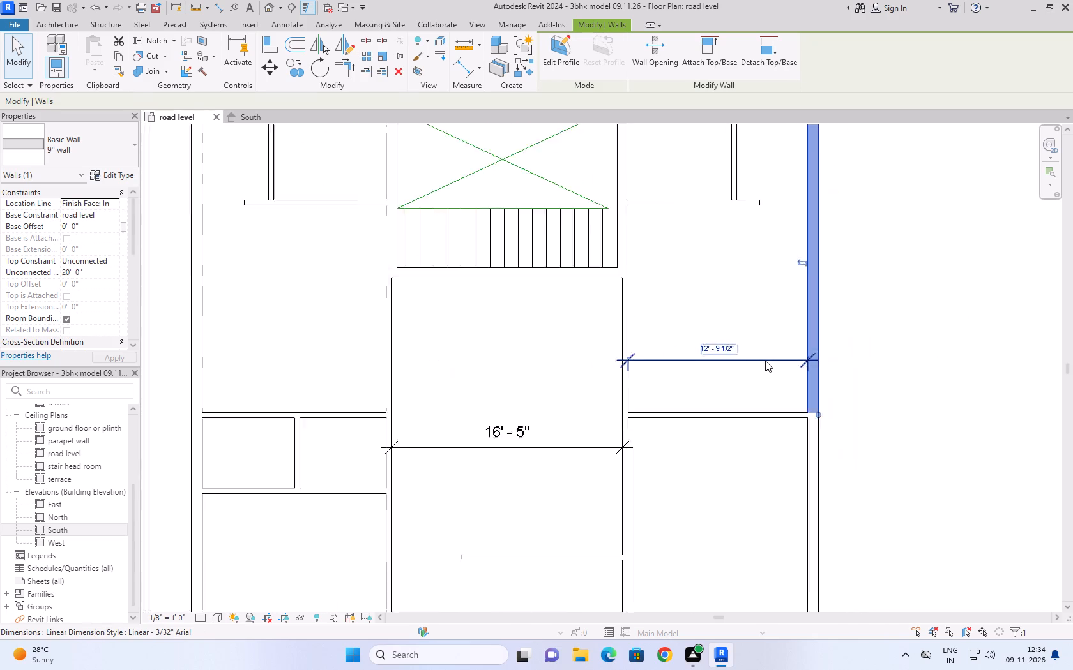
# Check the bedroom size on the reference plan and nudge the outer 9" wall until the bedroom is 13' 1" wide.
pyautogui.scroll(-2, 765, 361)
pyautogui.scroll(6, 308, 517)
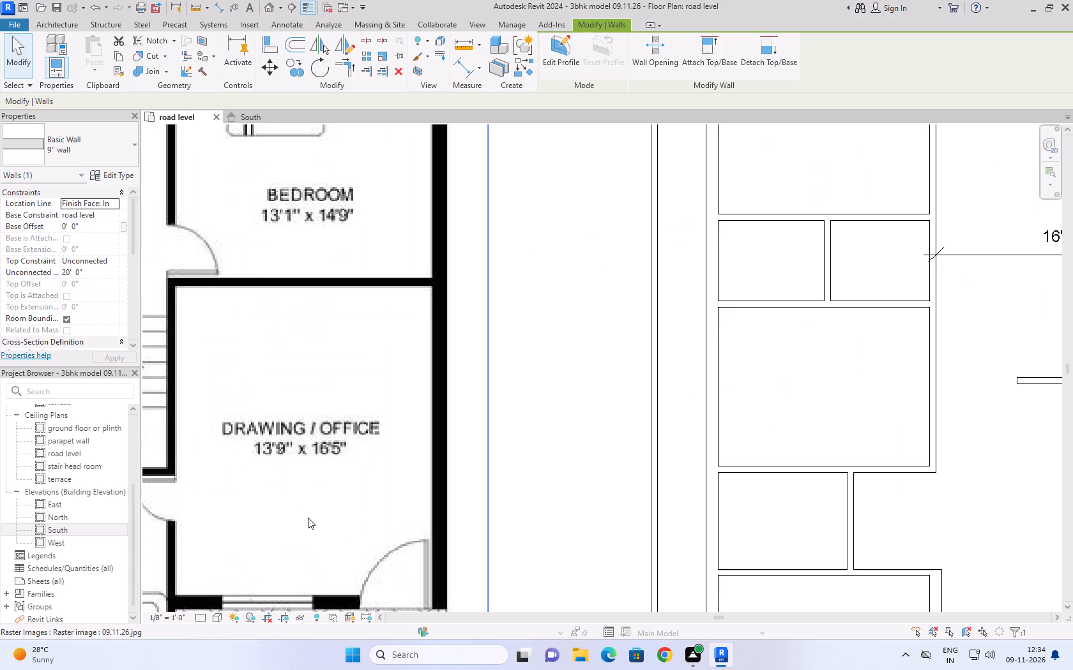
pyautogui.scroll(-3, 308, 517)
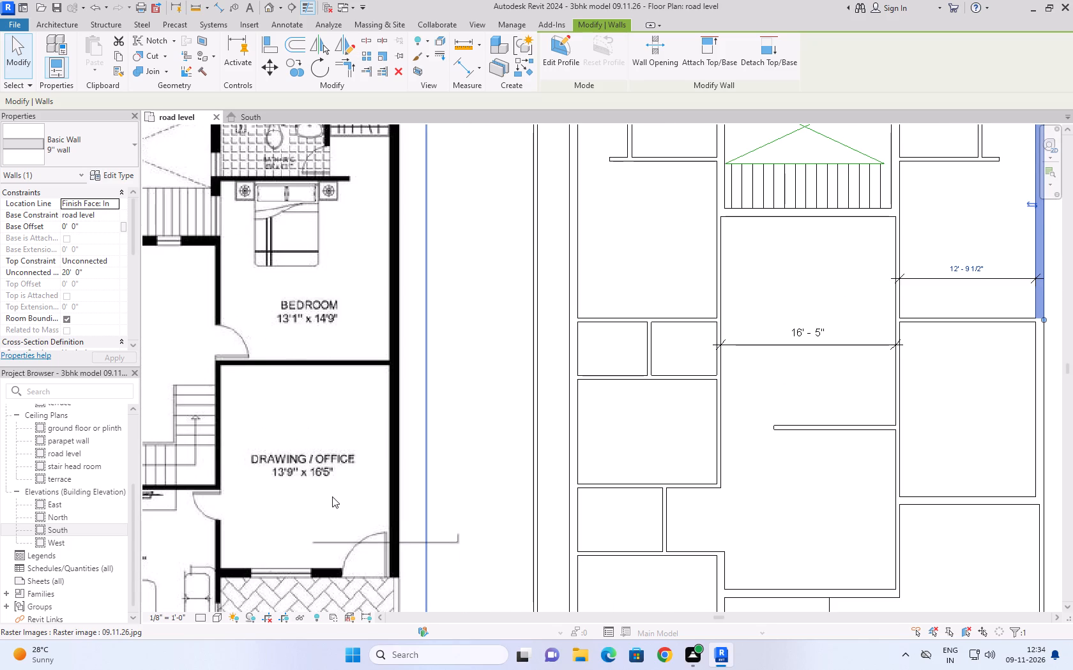
pyautogui.scroll(-4, 334, 497)
pyautogui.scroll(-1, 676, 399)
pyautogui.scroll(8, 743, 389)
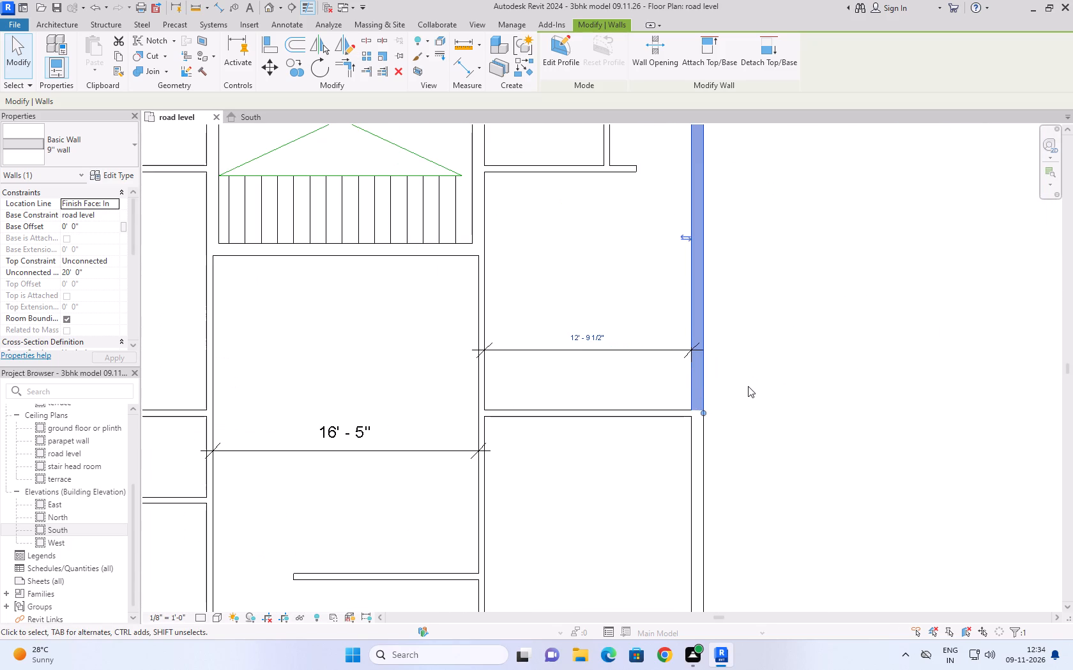
pyautogui.press('Right')
pyautogui.scroll(3, 622, 369)
pyautogui.press('Right')
pyautogui.press('Right')
pyautogui.scroll(2, 622, 369)
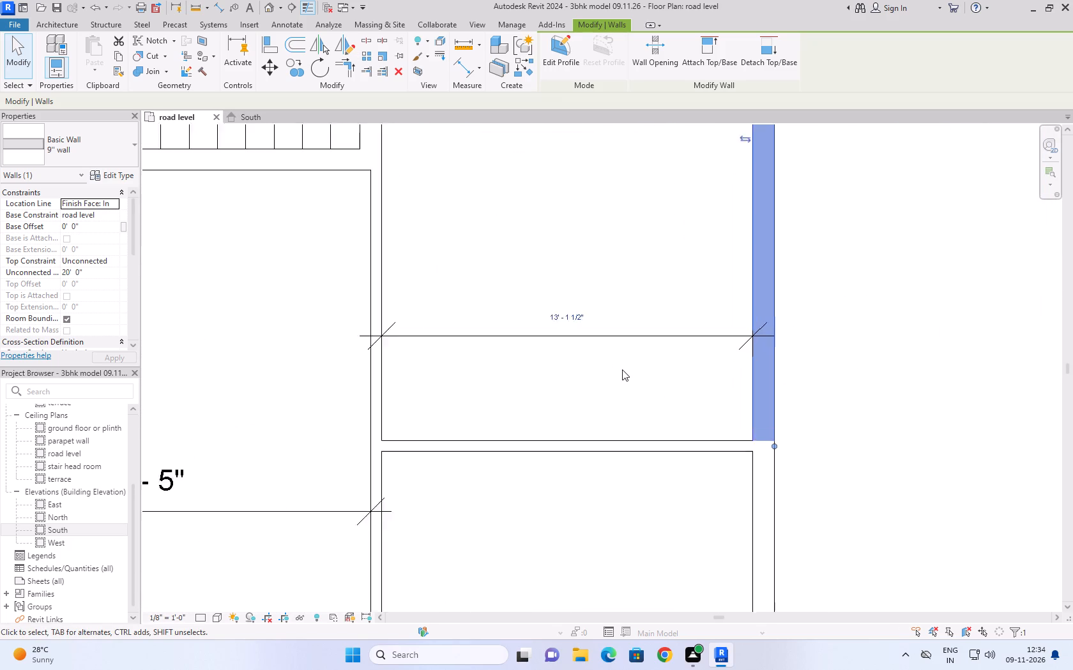
pyautogui.scroll(2, 622, 369)
pyautogui.press('Right')
pyautogui.press('Left')
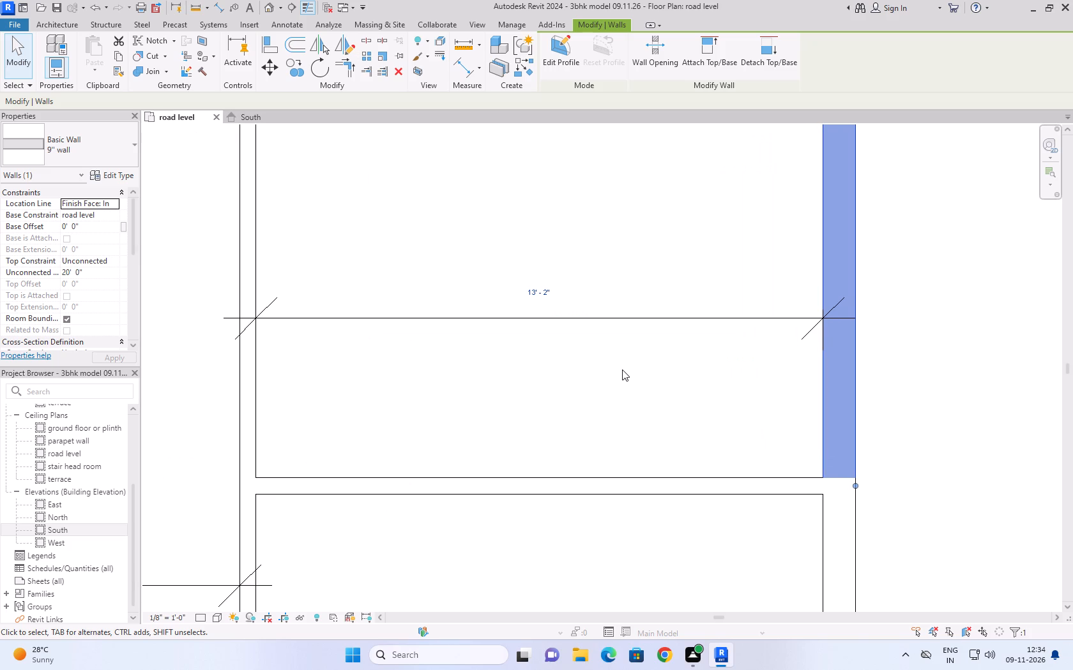
pyautogui.press('Left')
pyautogui.scroll(3, 622, 369)
pyautogui.scroll(-4, 591, 362)
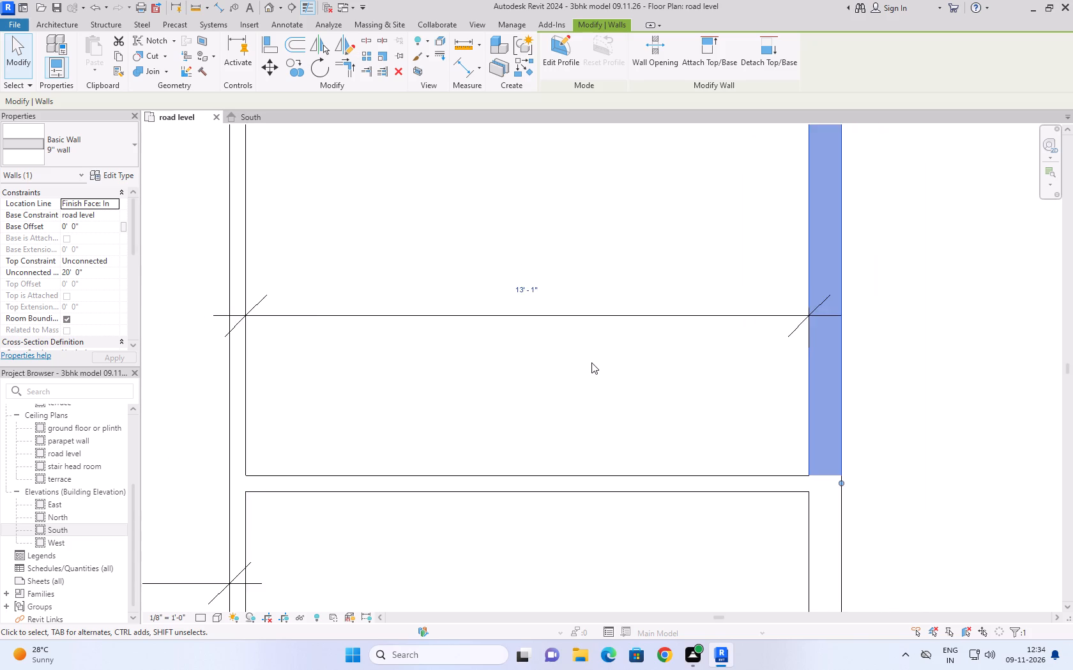
pyautogui.click(921, 350)
# Compare the modelled house layout with the reference ground floor plan, especially the living, sitout, office and parking areas.
pyautogui.scroll(-6, 922, 350)
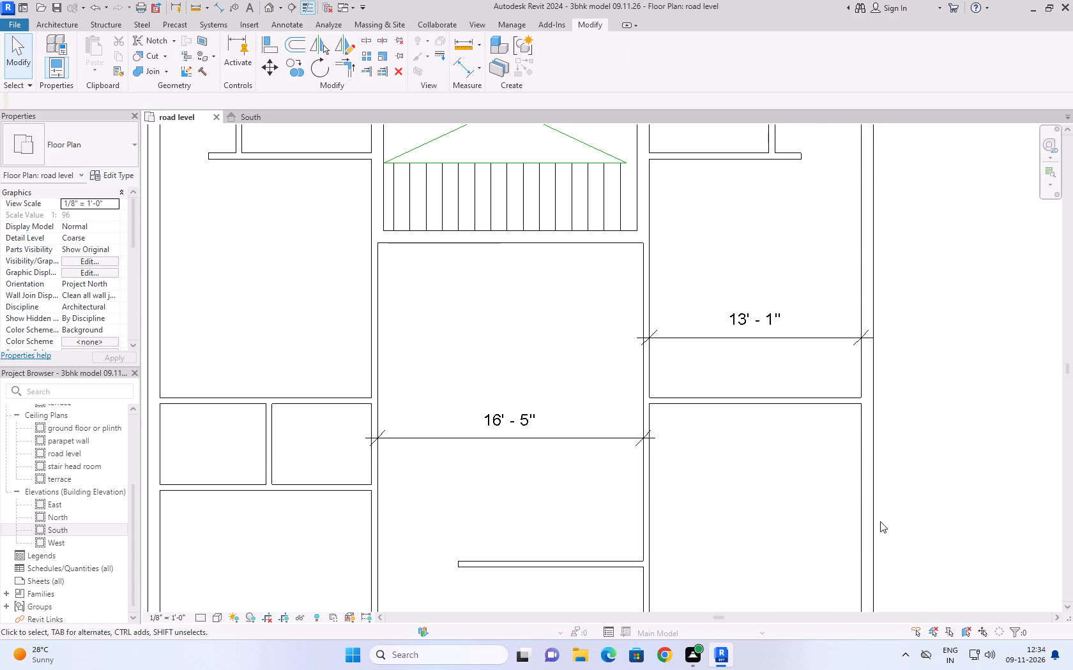
pyautogui.scroll(-10, 906, 348)
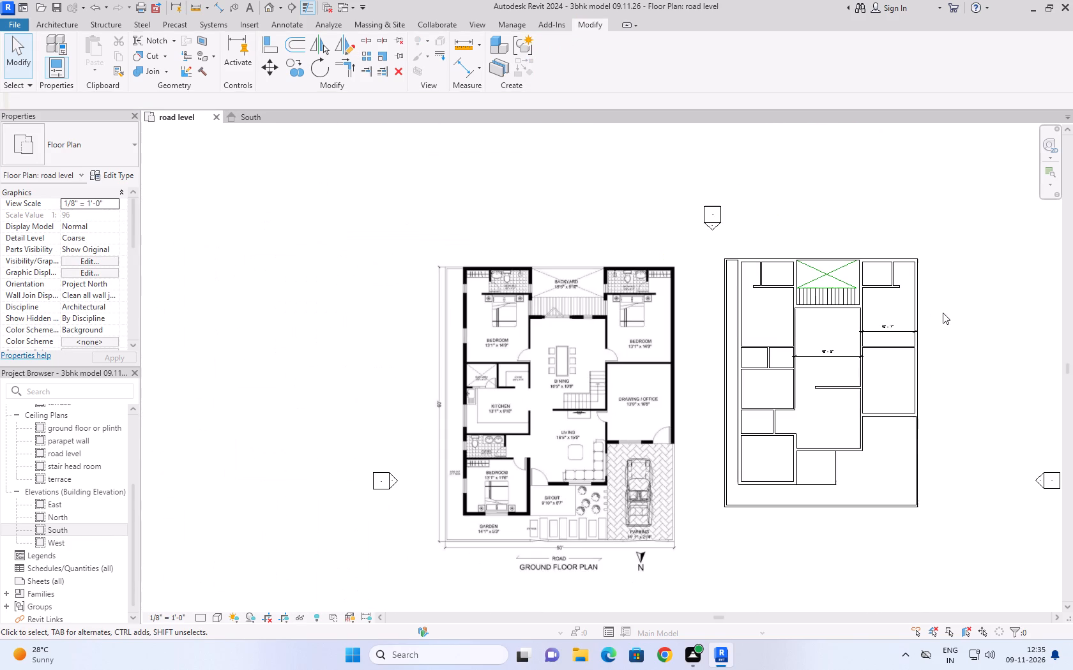
pyautogui.scroll(4, 887, 519)
pyautogui.scroll(-2, 871, 392)
pyautogui.scroll(3, 833, 461)
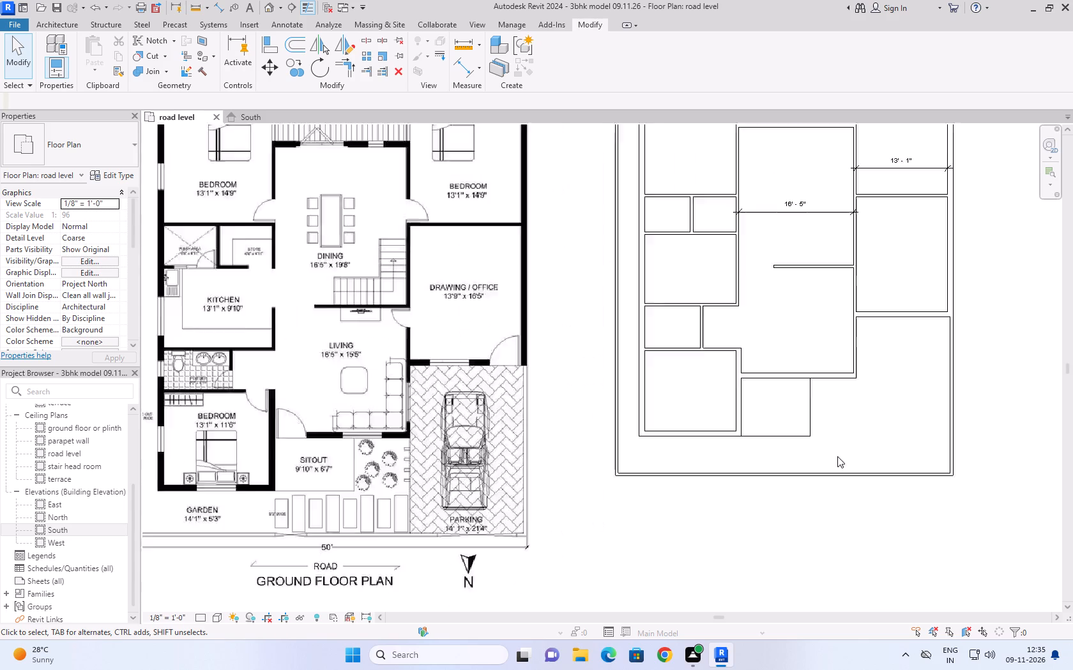
pyautogui.scroll(2, 837, 456)
pyautogui.scroll(-5, 833, 428)
pyautogui.scroll(3, 461, 415)
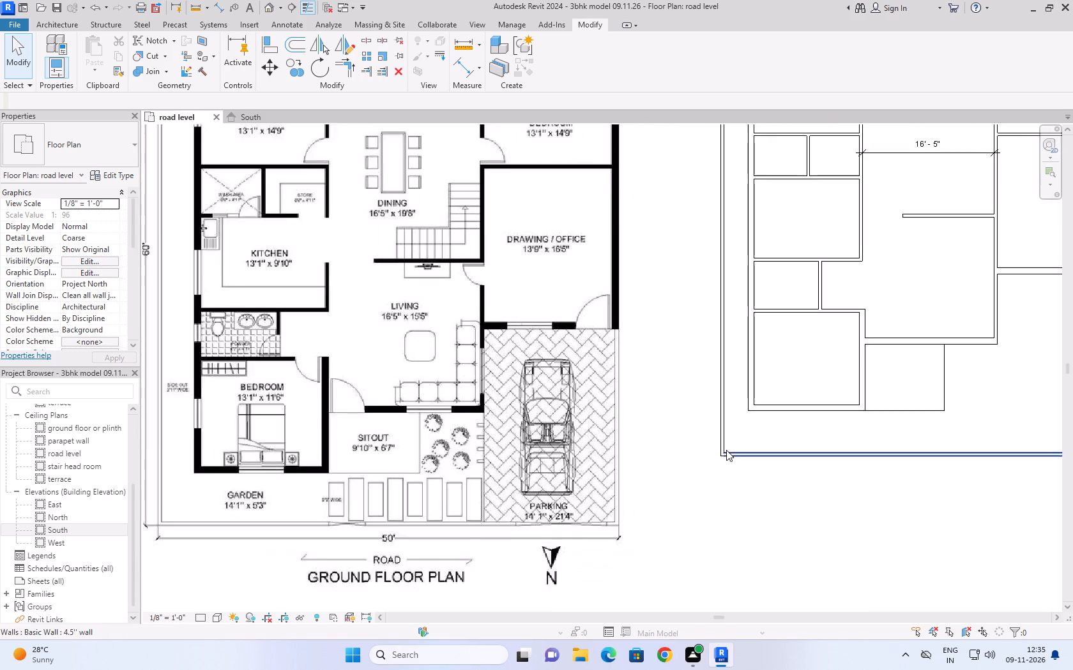
pyautogui.scroll(1, 726, 450)
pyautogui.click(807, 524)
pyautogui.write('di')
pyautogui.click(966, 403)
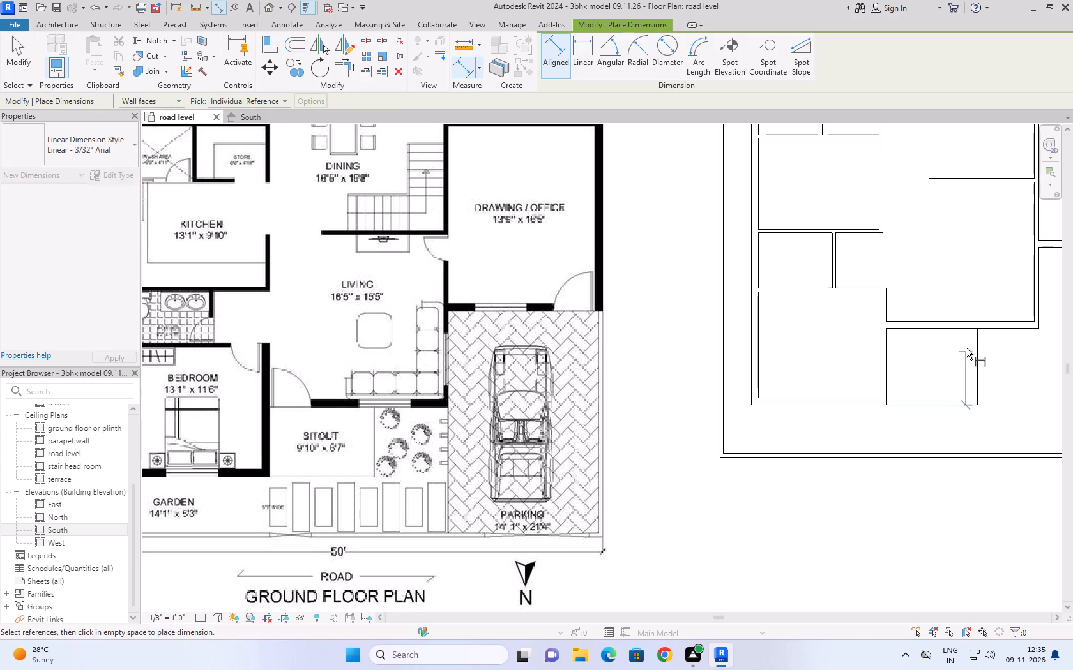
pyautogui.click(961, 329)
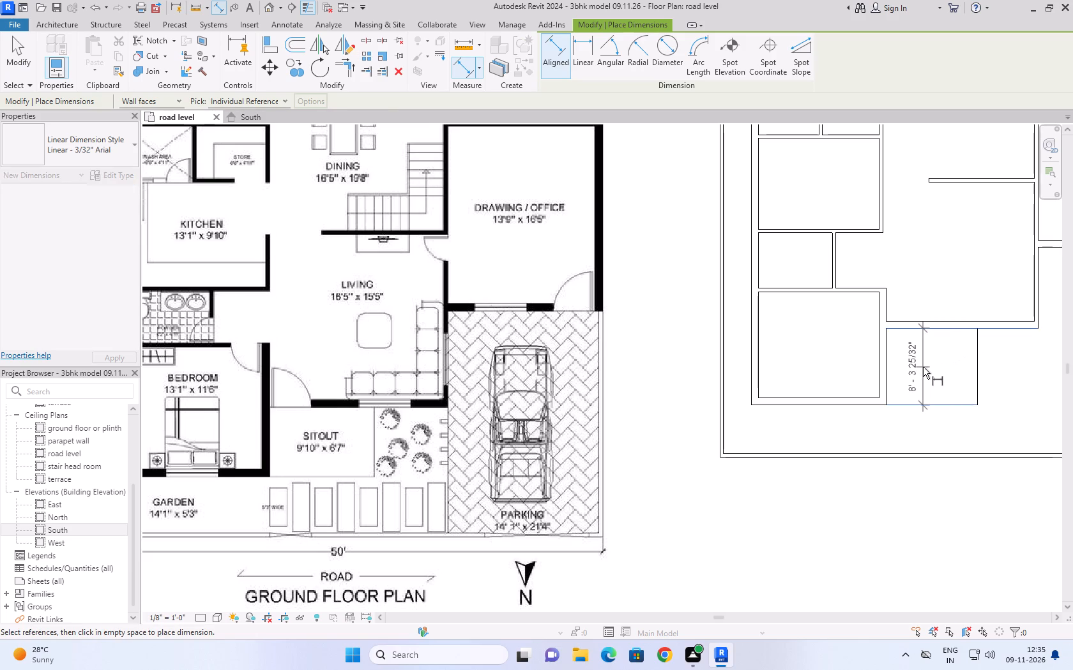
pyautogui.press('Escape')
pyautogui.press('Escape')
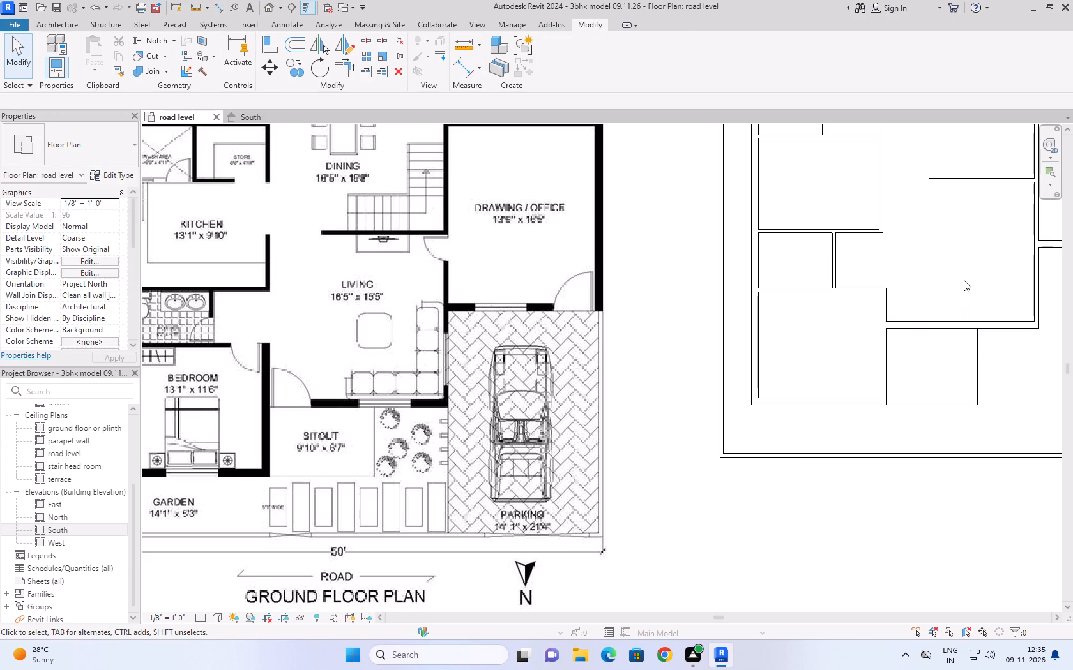
# Place an aligned dimension along the living room's length, from the 4.5" dining/living partition to the inner face of the front wall.
pyautogui.write('di')
pyautogui.click(987, 186)
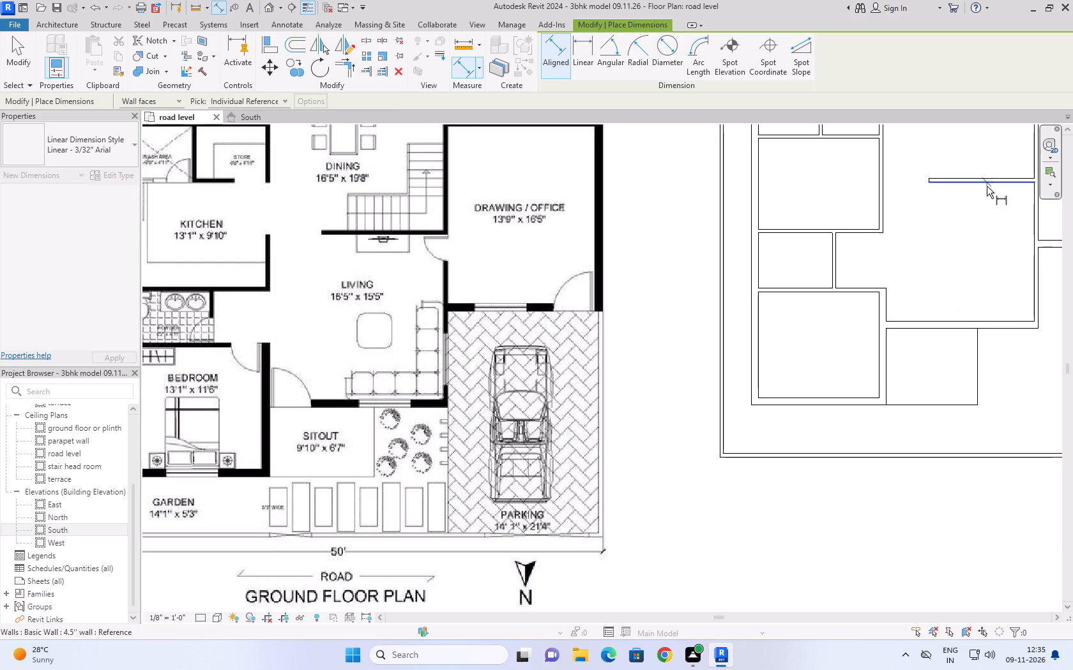
pyautogui.click(981, 321)
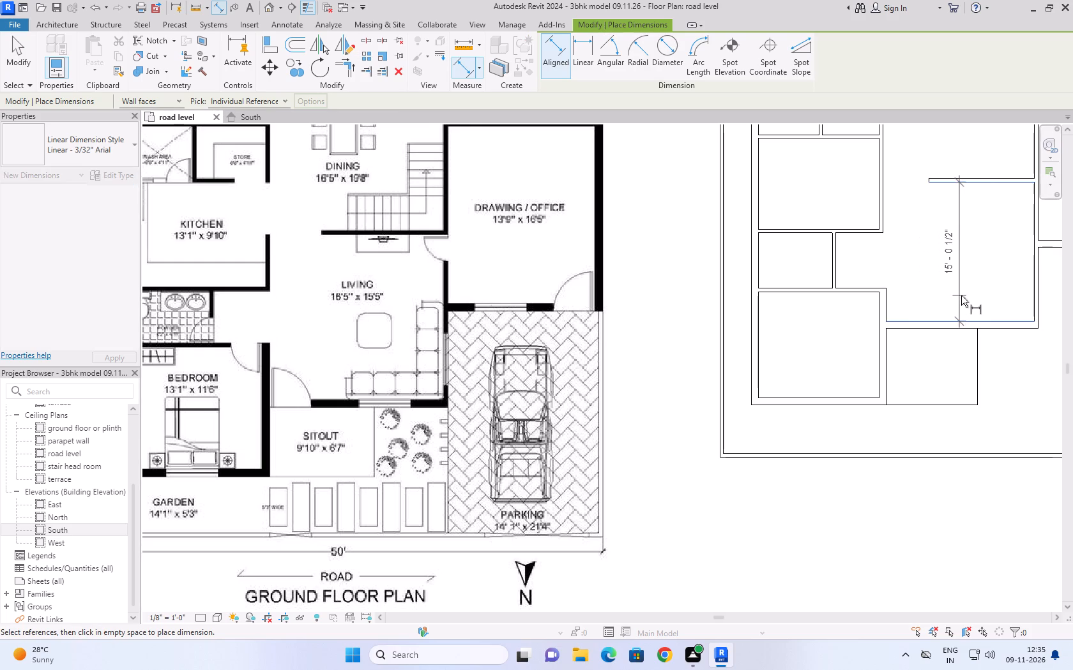
pyautogui.click(964, 294)
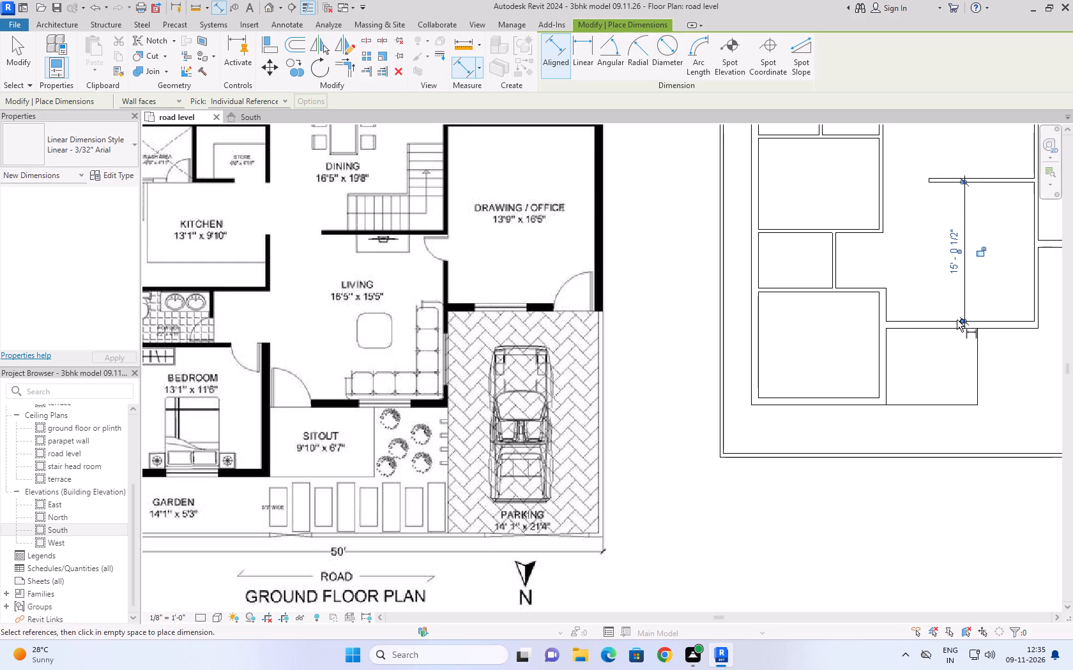
pyautogui.press('Escape')
pyautogui.press('Escape')
# Check the living room size on the reference and shift its front 9" wall toward the sitout, lengthening the room to 15' 10 1/2".
pyautogui.click(955, 325)
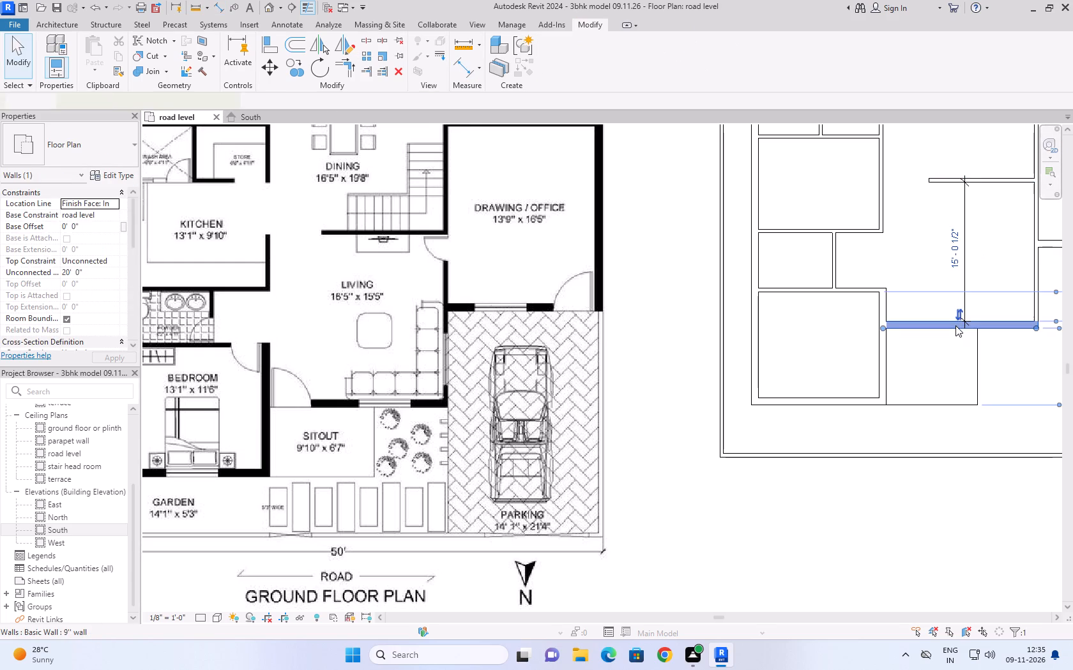
pyautogui.scroll(3, 968, 369)
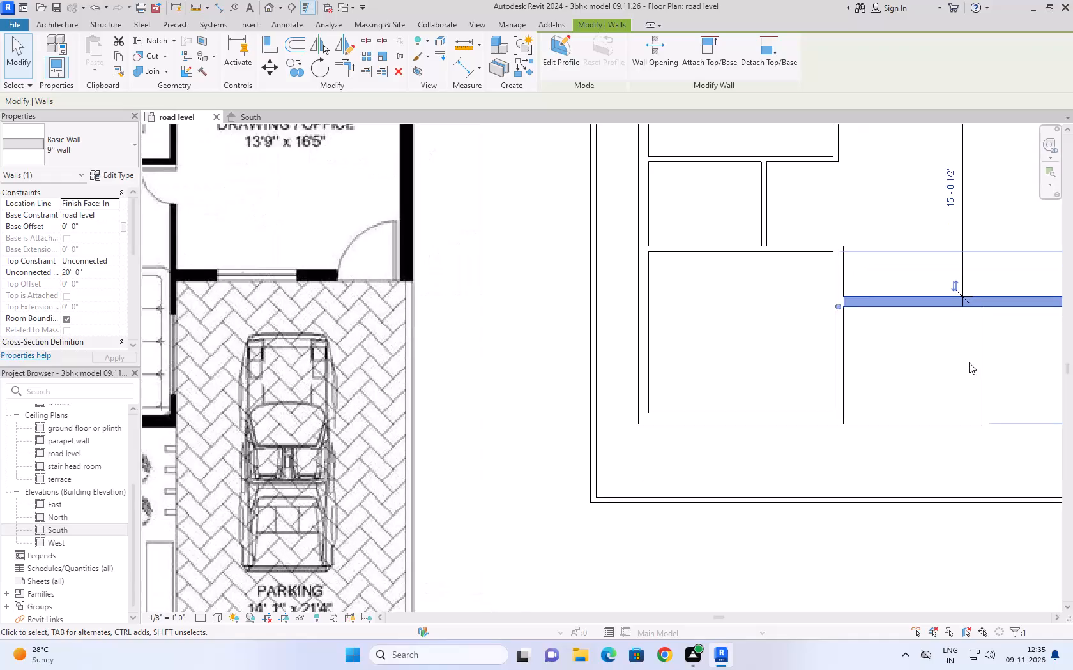
pyautogui.scroll(-3, 969, 362)
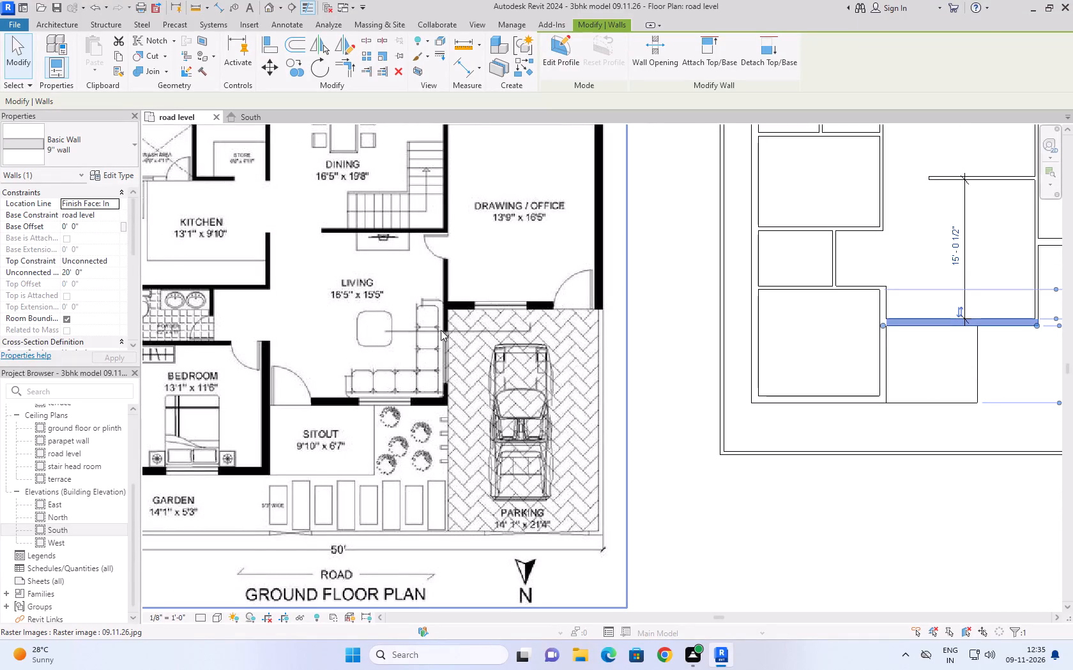
pyautogui.scroll(3, 1014, 239)
pyautogui.press('Down')
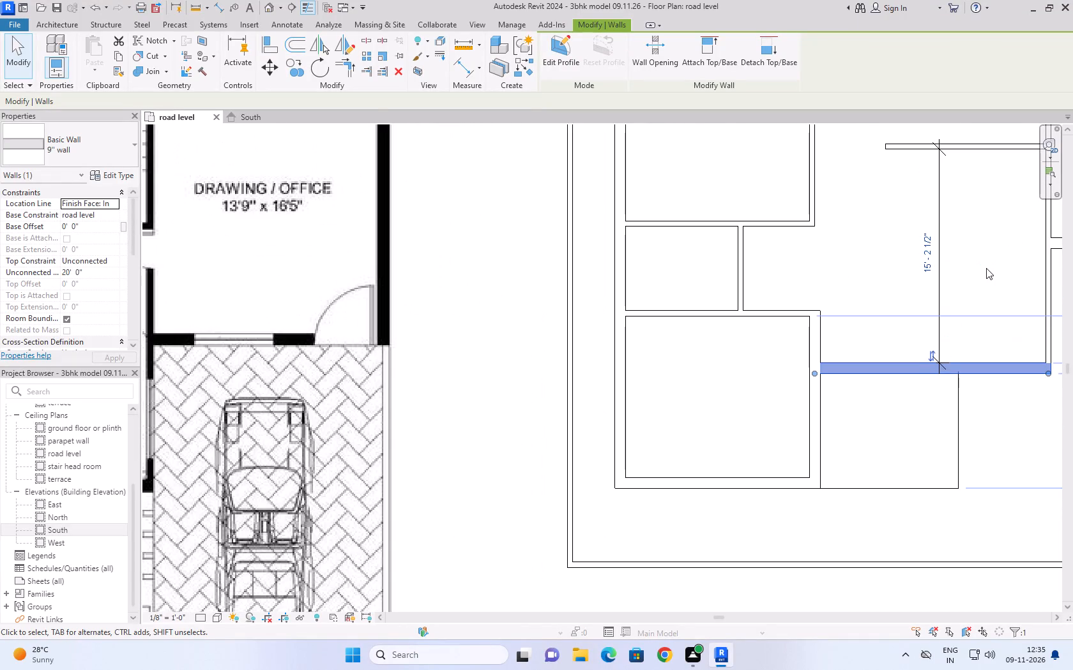
pyautogui.press('Down')
pyautogui.press('Down')
pyautogui.press('Down')
pyautogui.press('Down')
pyautogui.scroll(3, 975, 296)
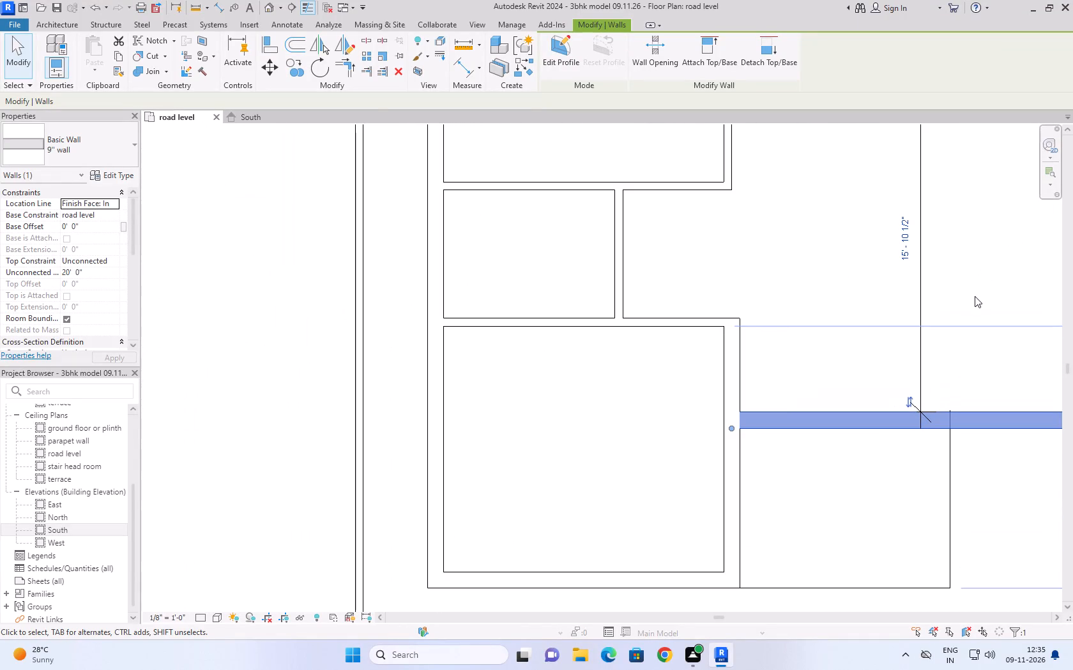
# Move the living room's front 9" wall back toward the dining partition, setting the room's length to 15' 5".
pyautogui.press('Up')
pyautogui.press('Up')
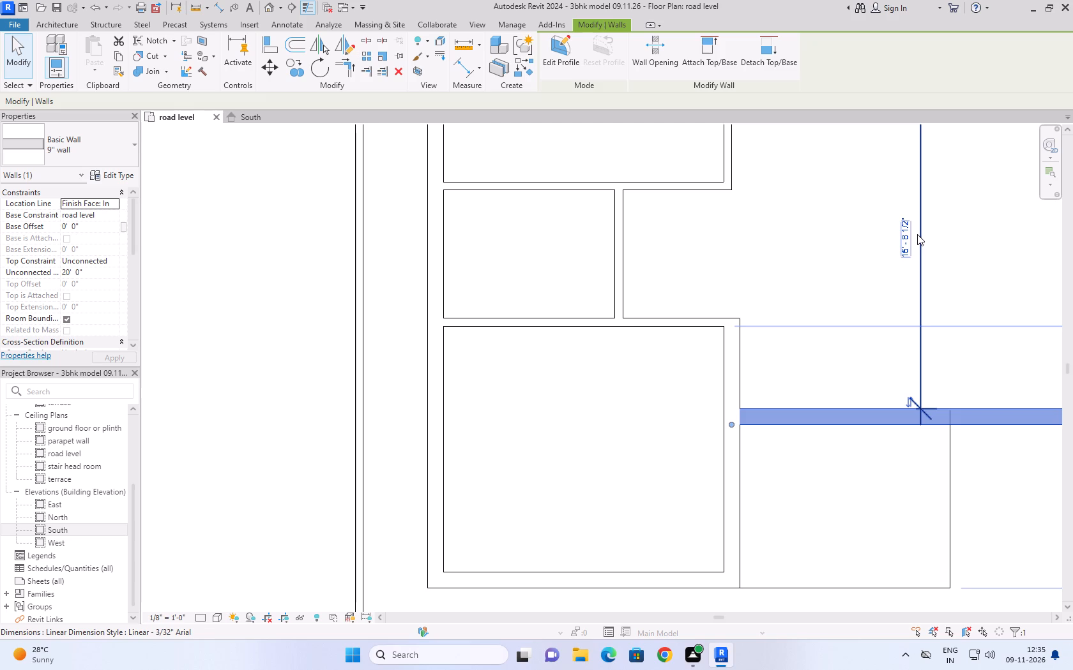
pyautogui.scroll(4, 927, 223)
pyautogui.press('Up')
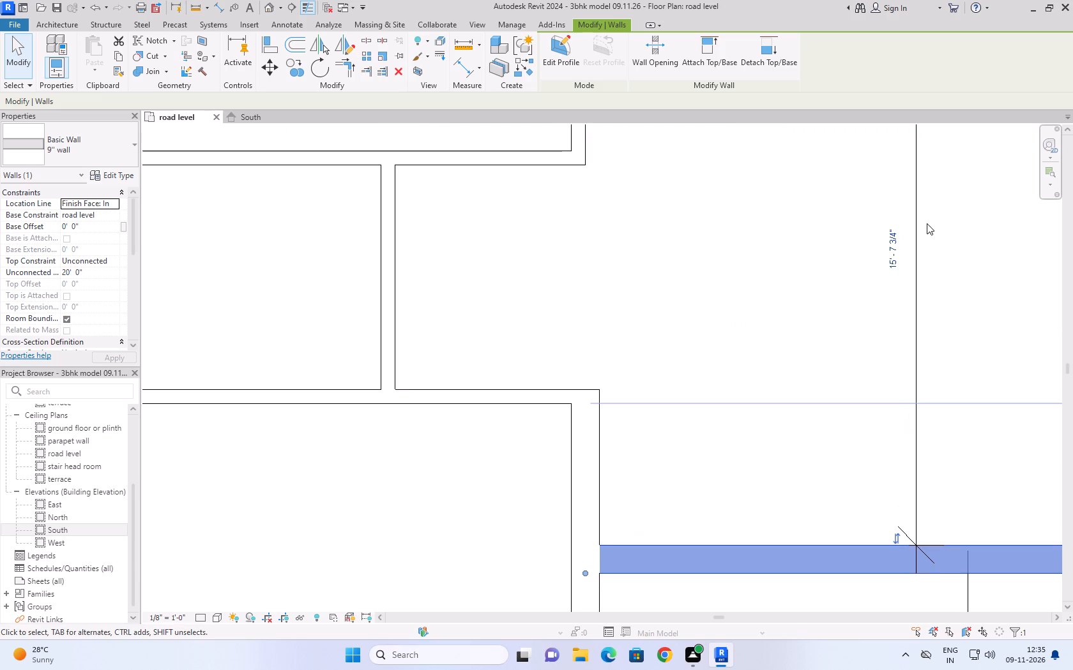
pyautogui.scroll(4, 929, 224)
pyautogui.scroll(-3, 948, 227)
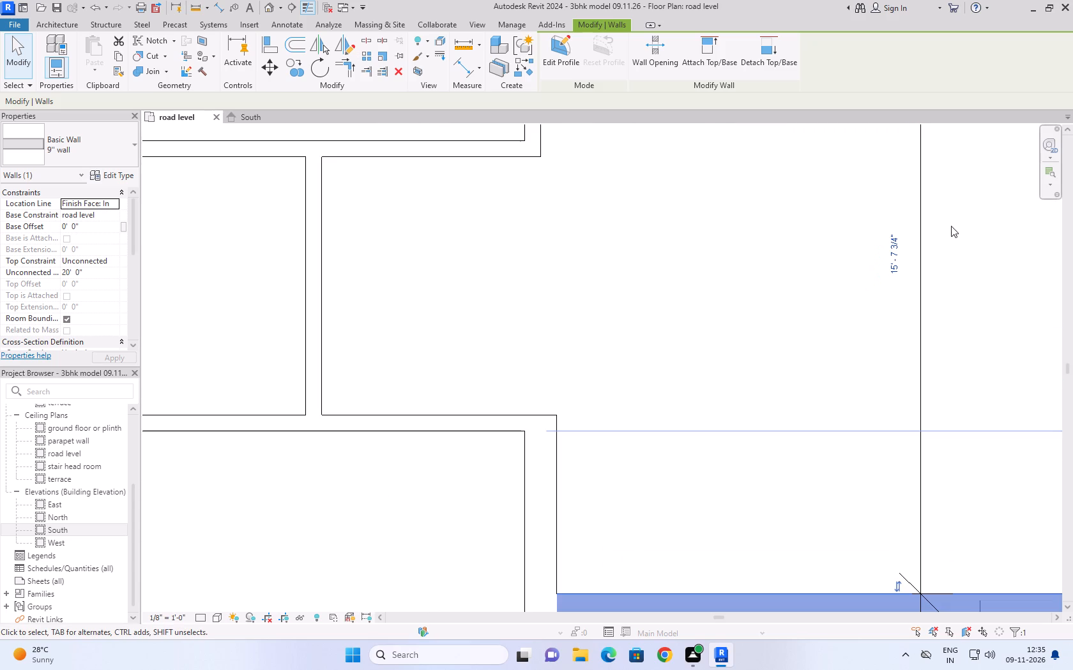
pyautogui.scroll(4, 937, 245)
pyautogui.press('Up')
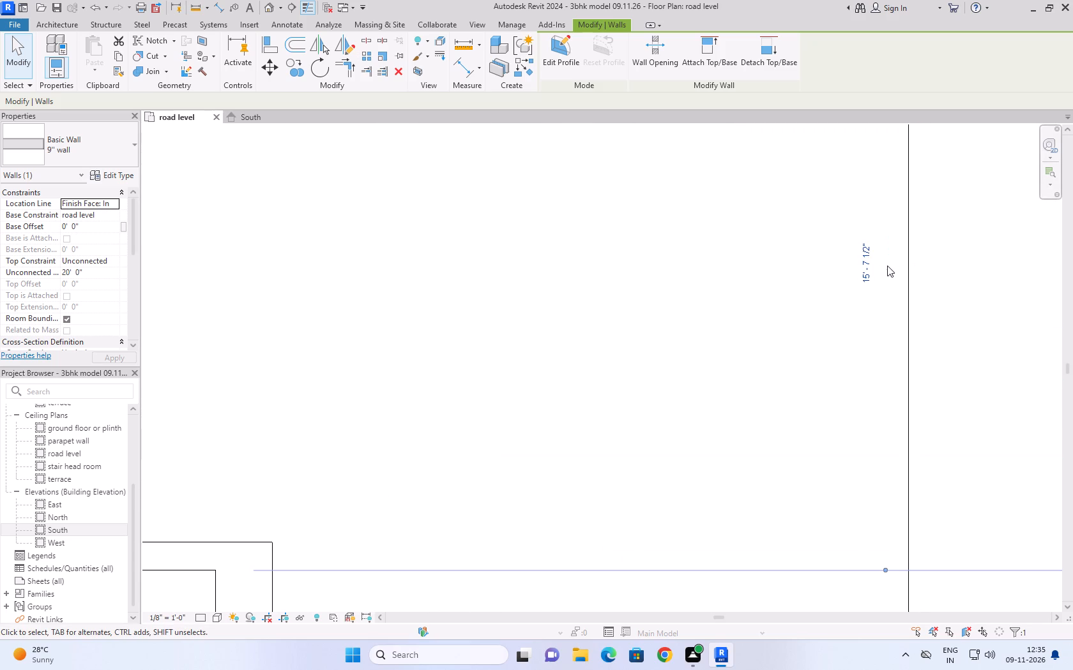
pyautogui.click(872, 270)
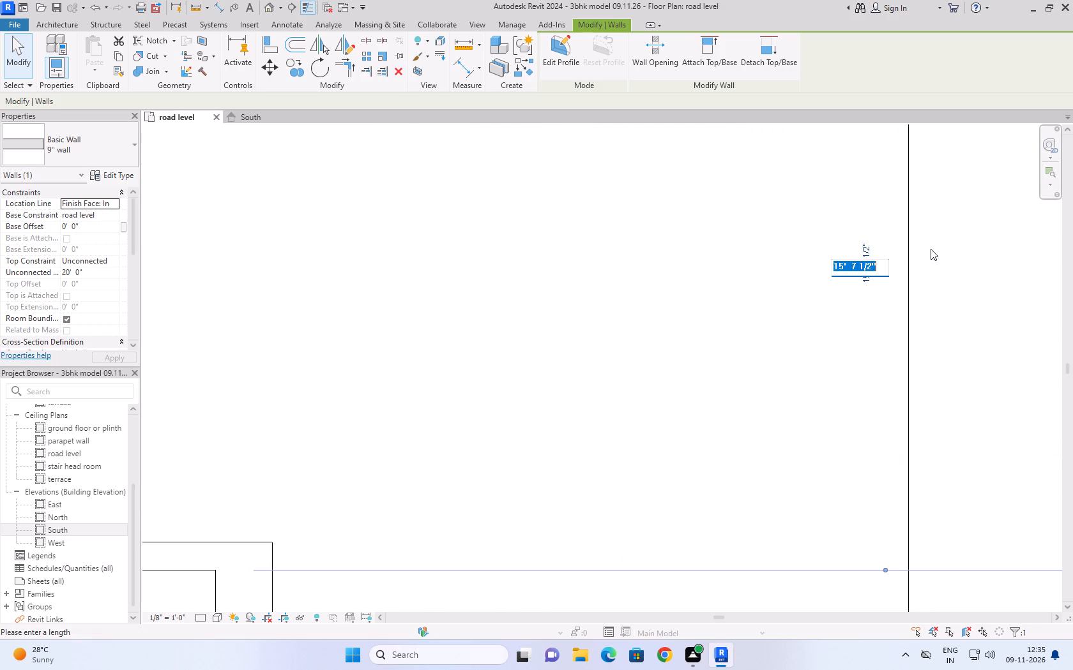
pyautogui.write("15'5''")
pyautogui.click(953, 270)
pyautogui.scroll(-3, 952, 280)
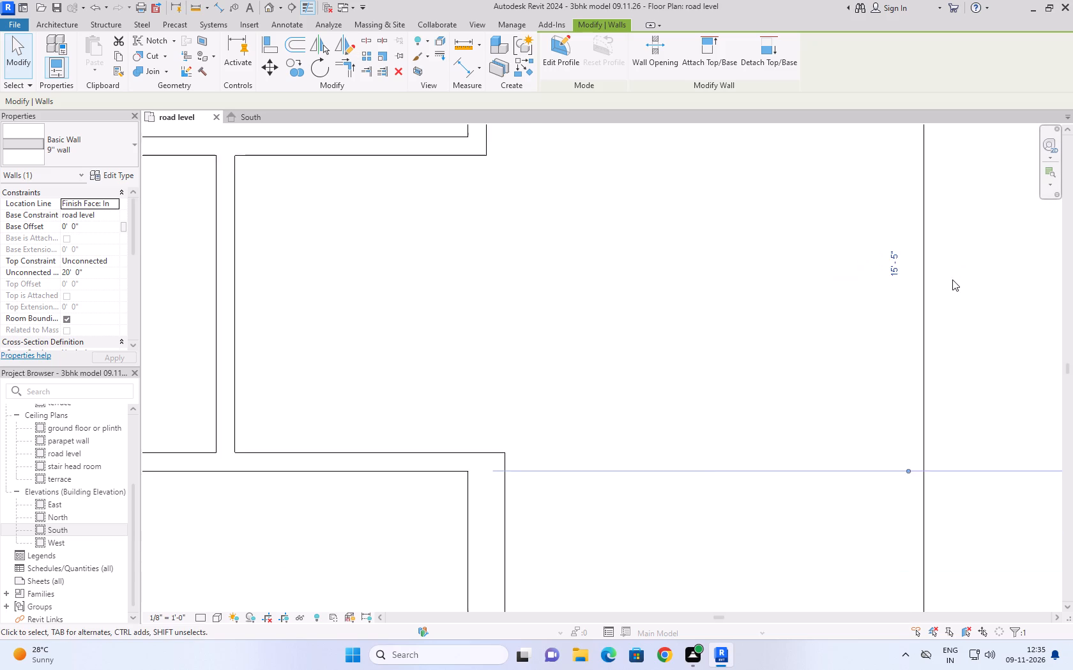
pyautogui.scroll(-1, 952, 279)
pyautogui.moveTo(987, 369); pyautogui.dragTo(855, 406, button='middle')
pyautogui.scroll(-3, 853, 405)
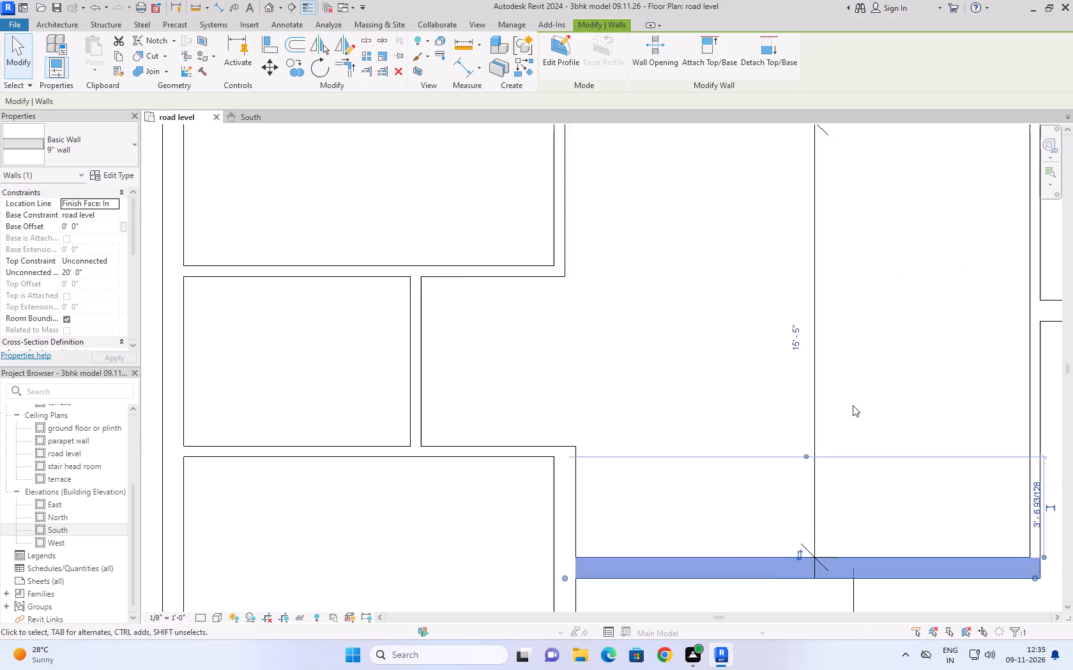
pyautogui.scroll(-1, 853, 405)
pyautogui.scroll(-4, 919, 332)
pyautogui.click(936, 525)
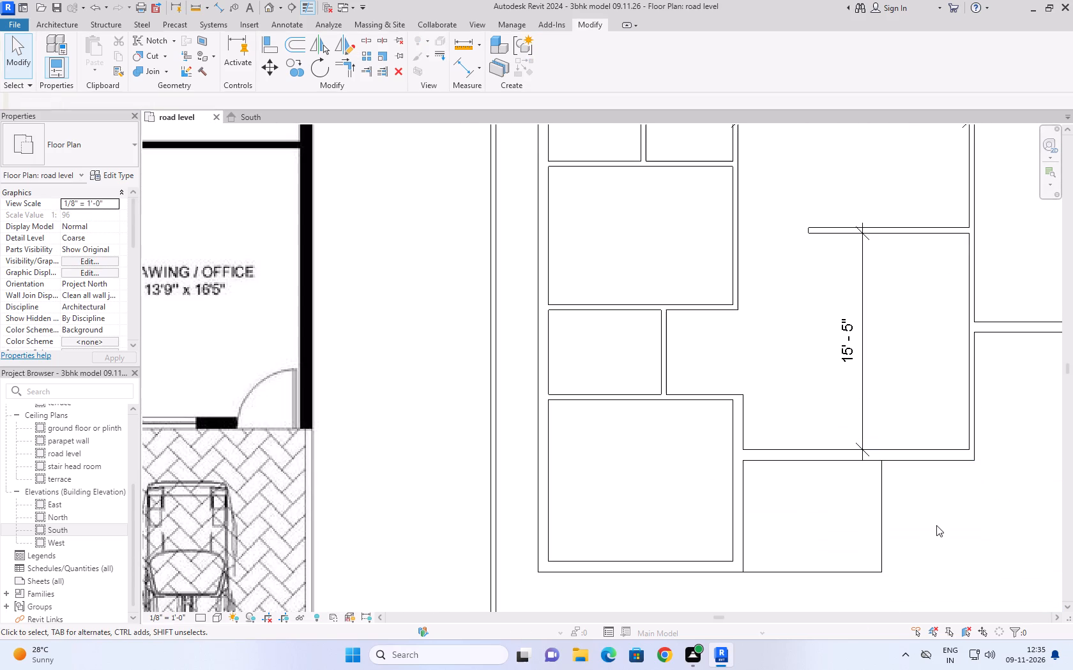
# Compare the sitout's outline lines in front of the living room with the sitout on the reference ground floor plan.
pyautogui.scroll(3, 936, 501)
pyautogui.scroll(-5, 938, 495)
pyautogui.scroll(1, 938, 532)
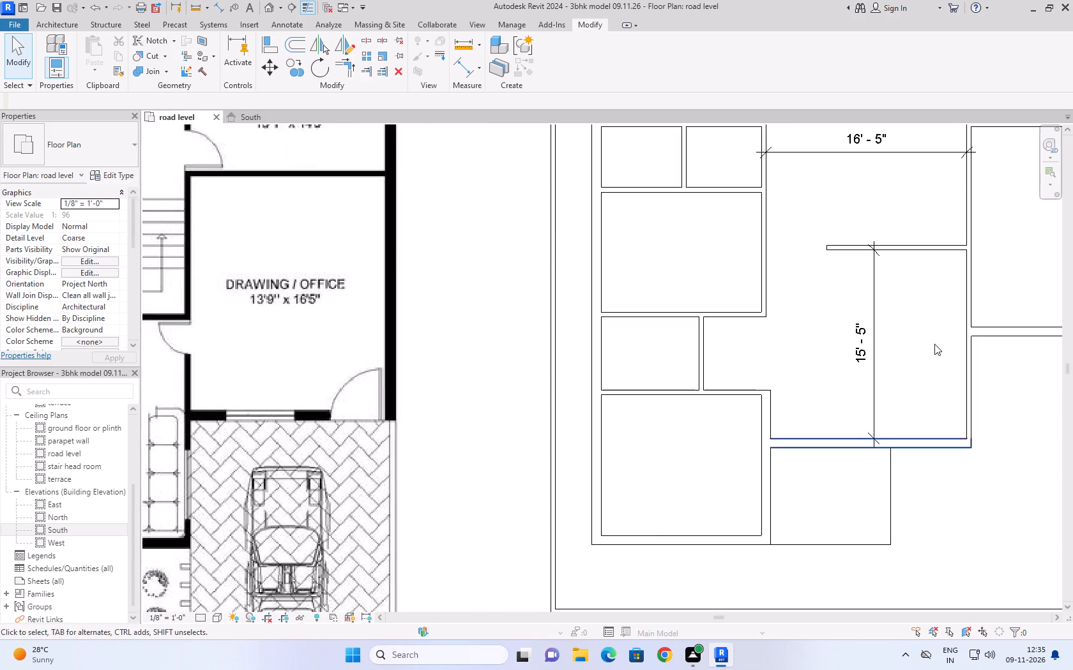
pyautogui.scroll(-3, 934, 344)
pyautogui.scroll(4, 905, 488)
pyautogui.click(910, 429)
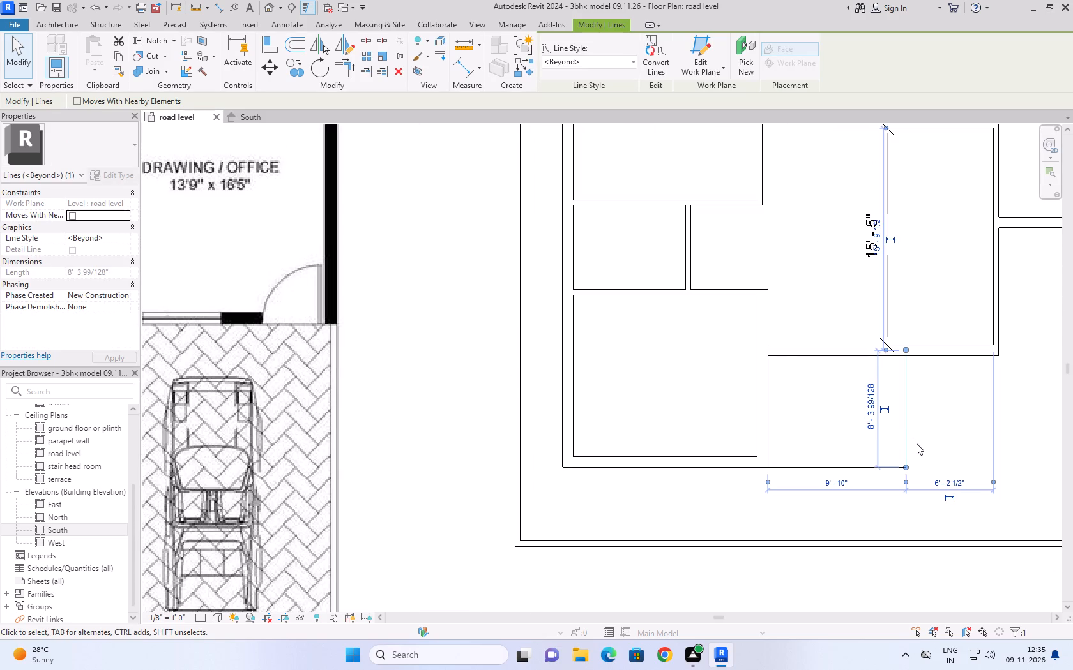
pyautogui.scroll(-3, 908, 423)
pyautogui.click(586, 421)
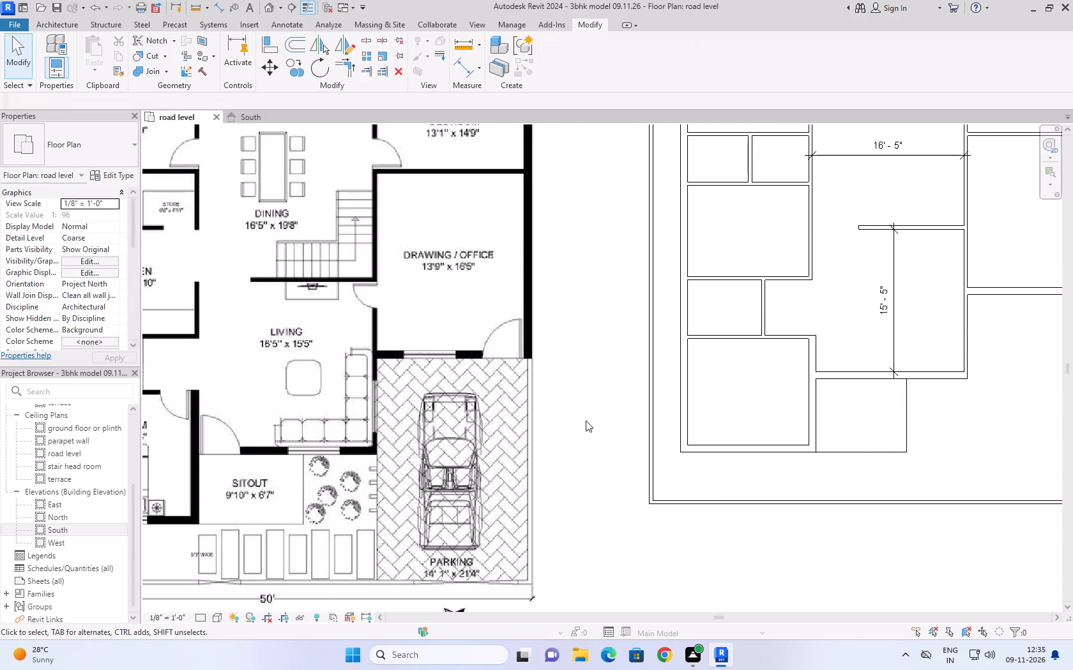
pyautogui.scroll(-4, 586, 421)
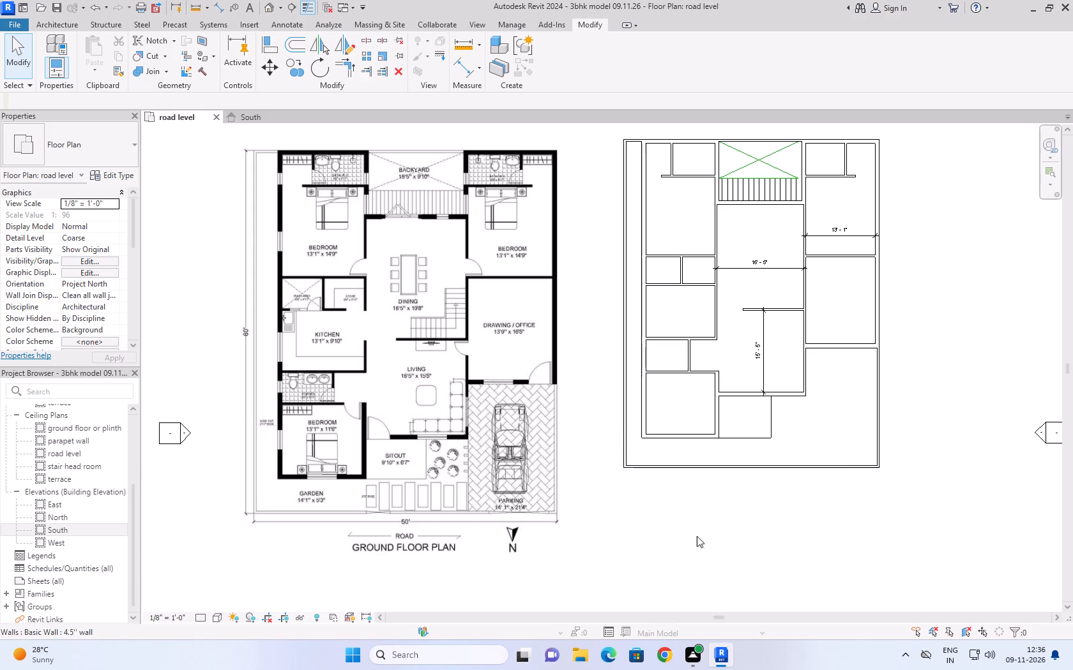
pyautogui.scroll(3, 749, 483)
pyautogui.click(746, 415)
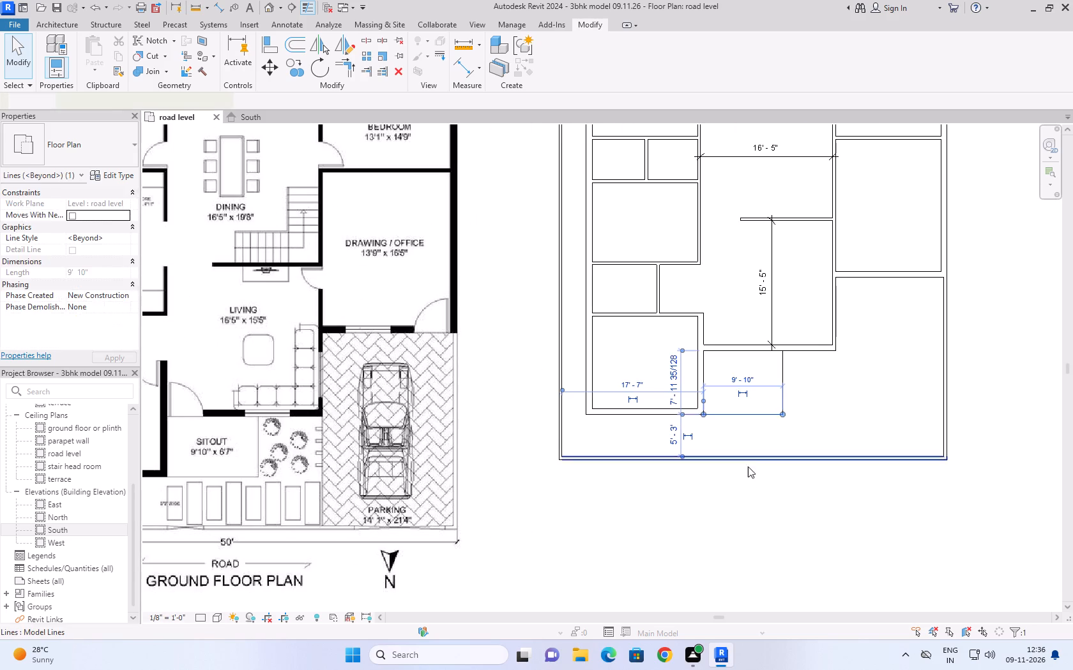
pyautogui.click(749, 484)
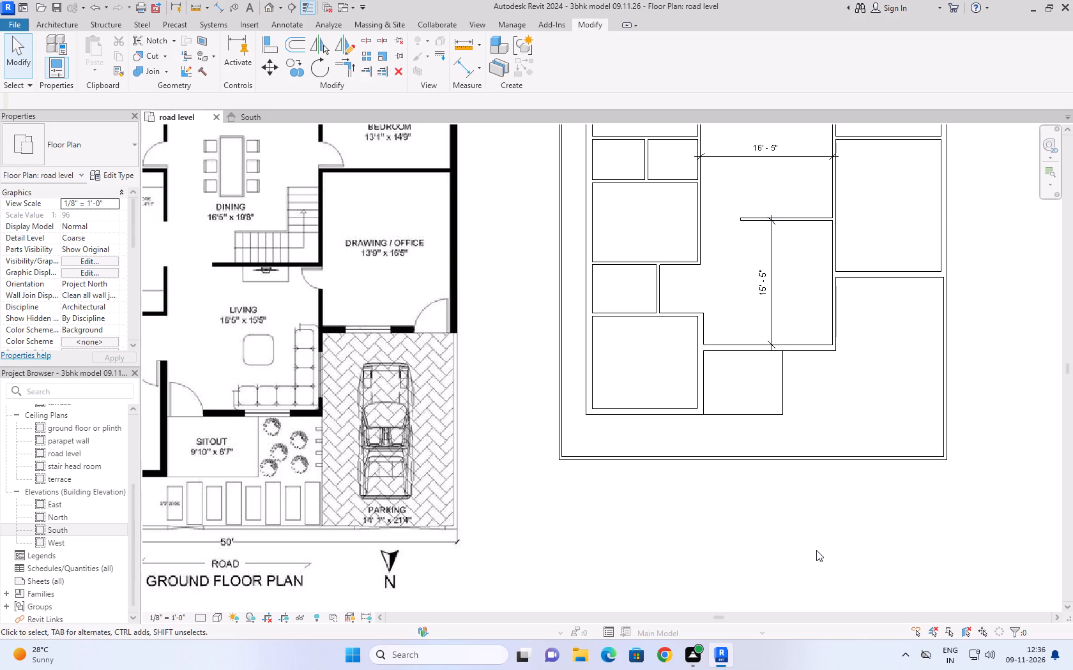
pyautogui.click(753, 516)
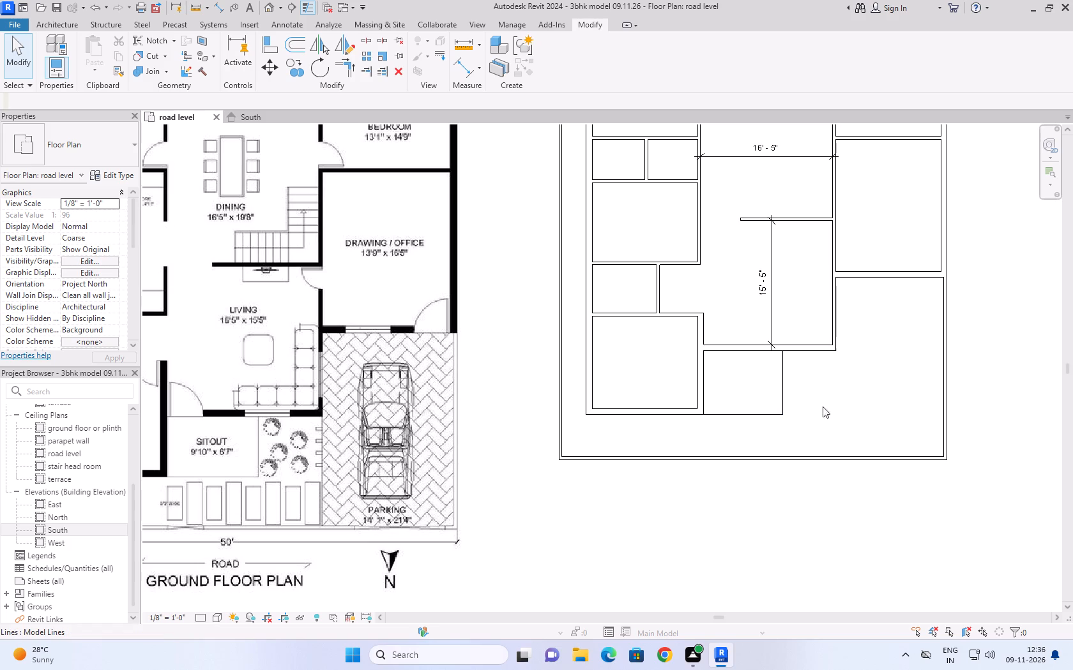
# Measure the sitout's depth from its front line to the outer face of the living room's front wall, without placing a dimension.
pyautogui.click(858, 405)
pyautogui.write('di')
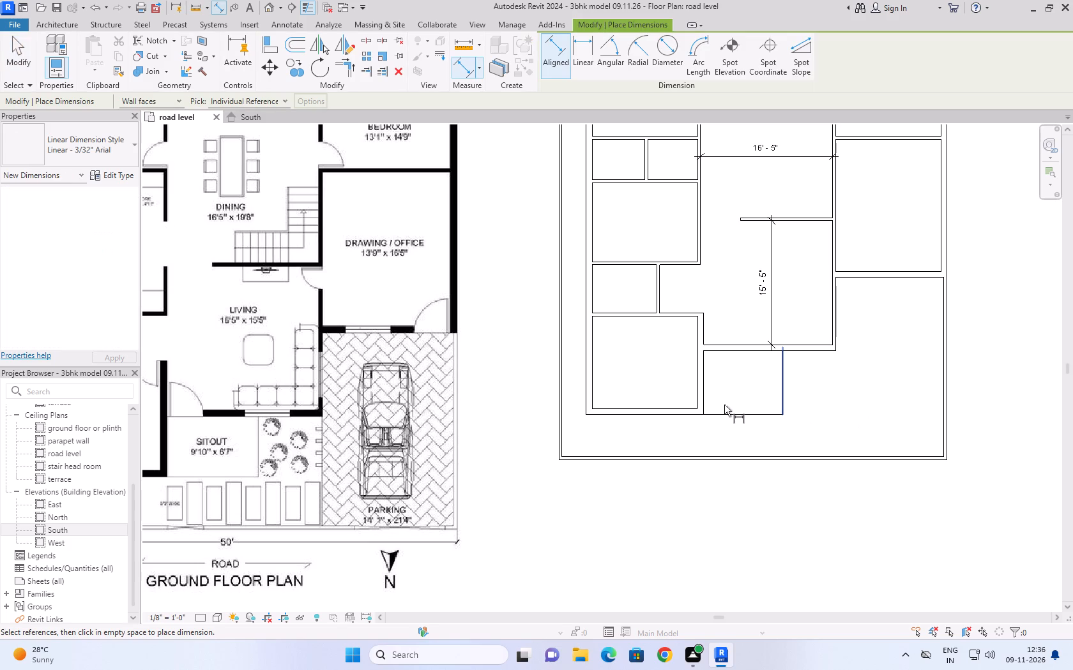
pyautogui.click(733, 416)
pyautogui.click(740, 352)
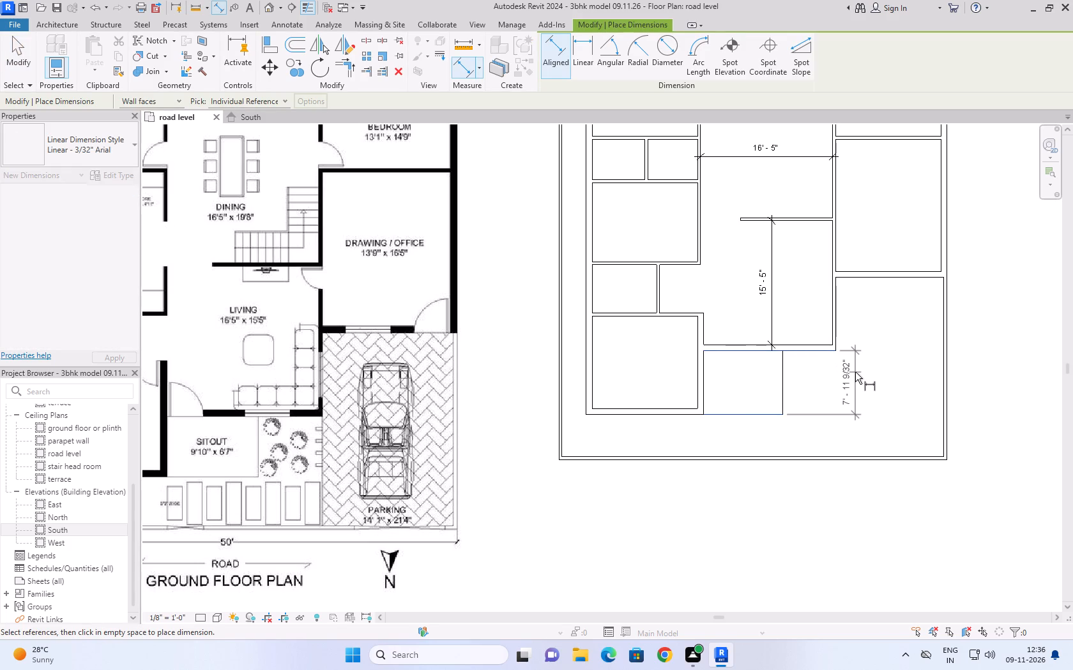
pyautogui.press('Escape')
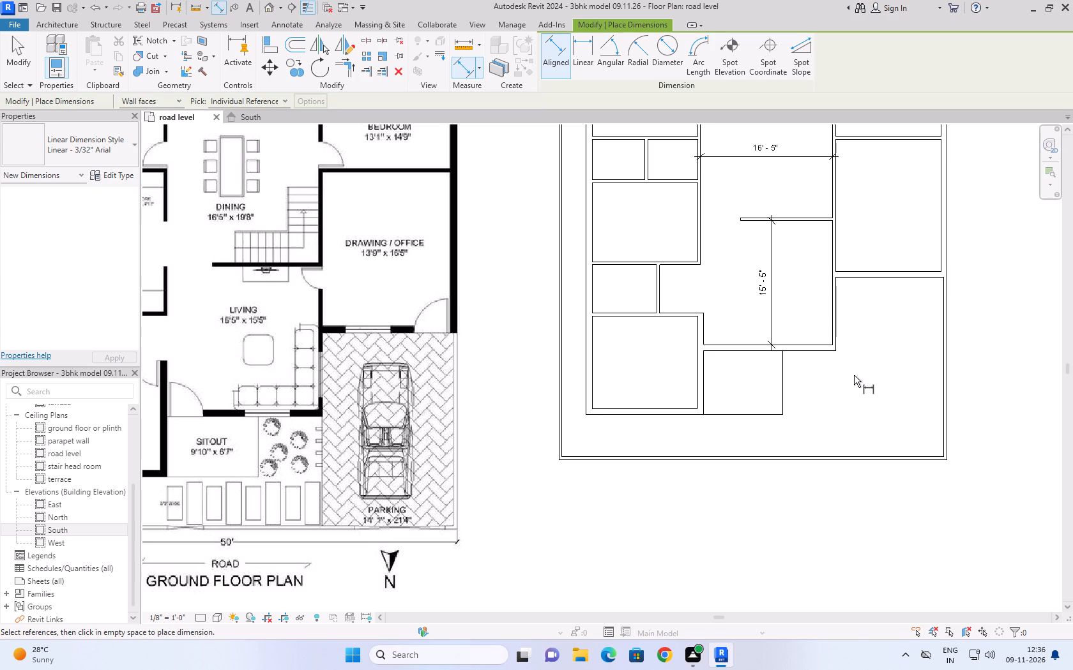
pyautogui.press('Escape')
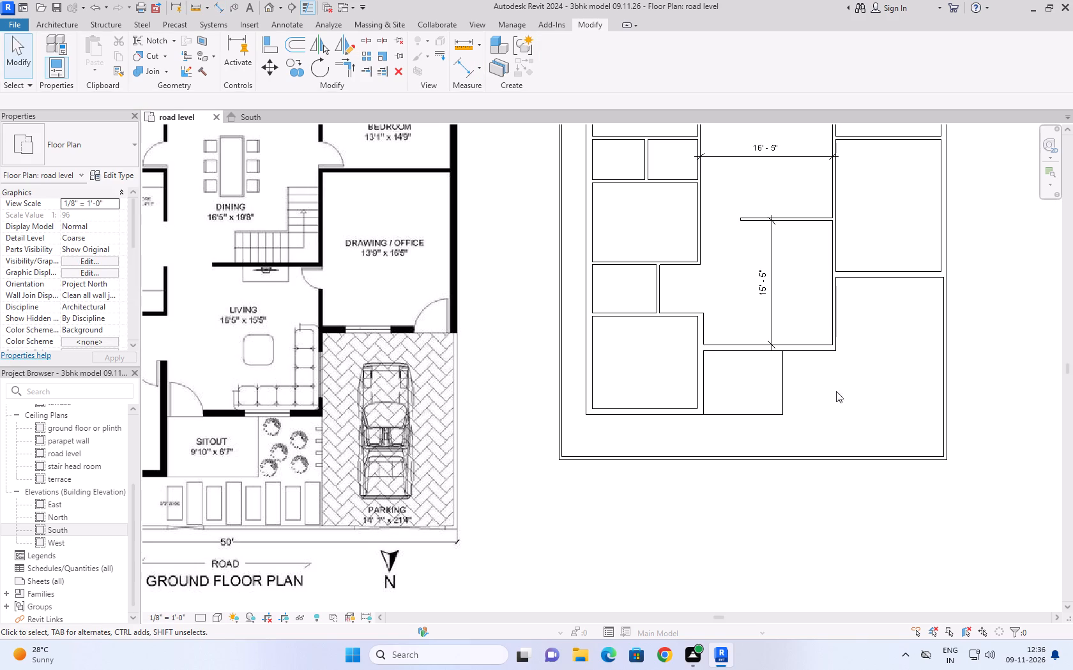
# Examine the sitout's side line and the surrounding front area against the sitout, garden and parking on the reference plan.
pyautogui.scroll(2, 818, 359)
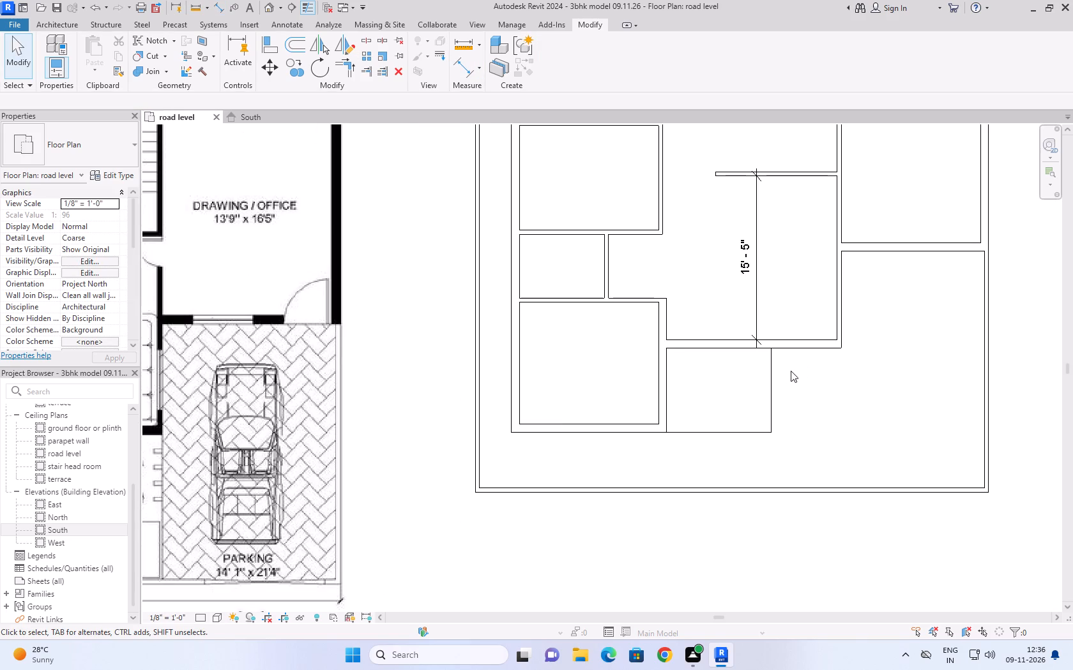
pyautogui.click(775, 386)
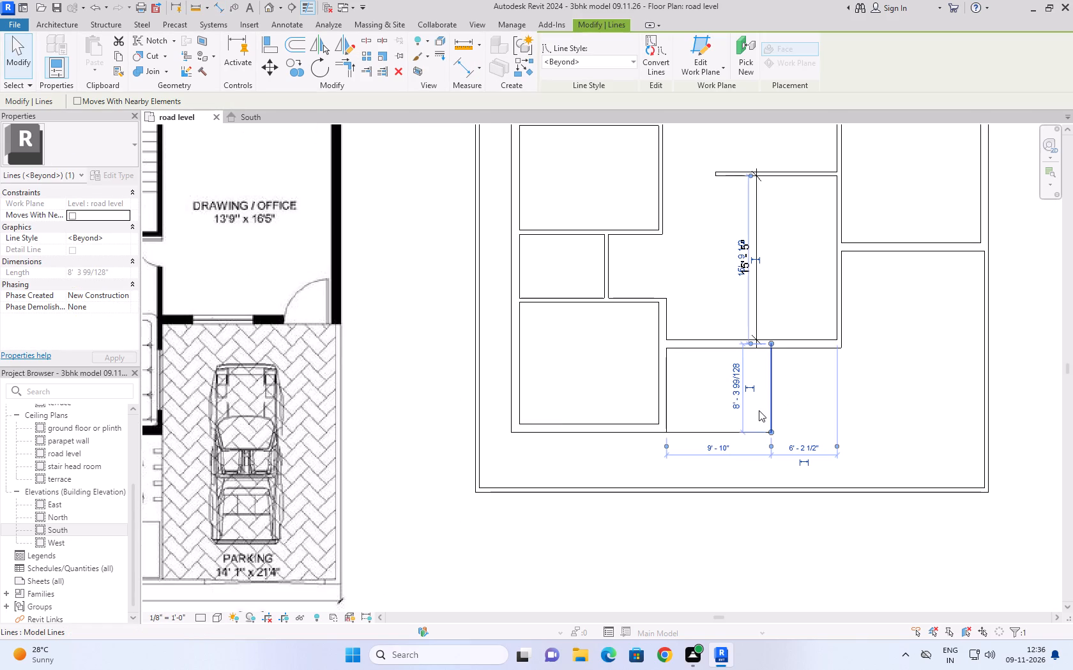
pyautogui.press('Escape')
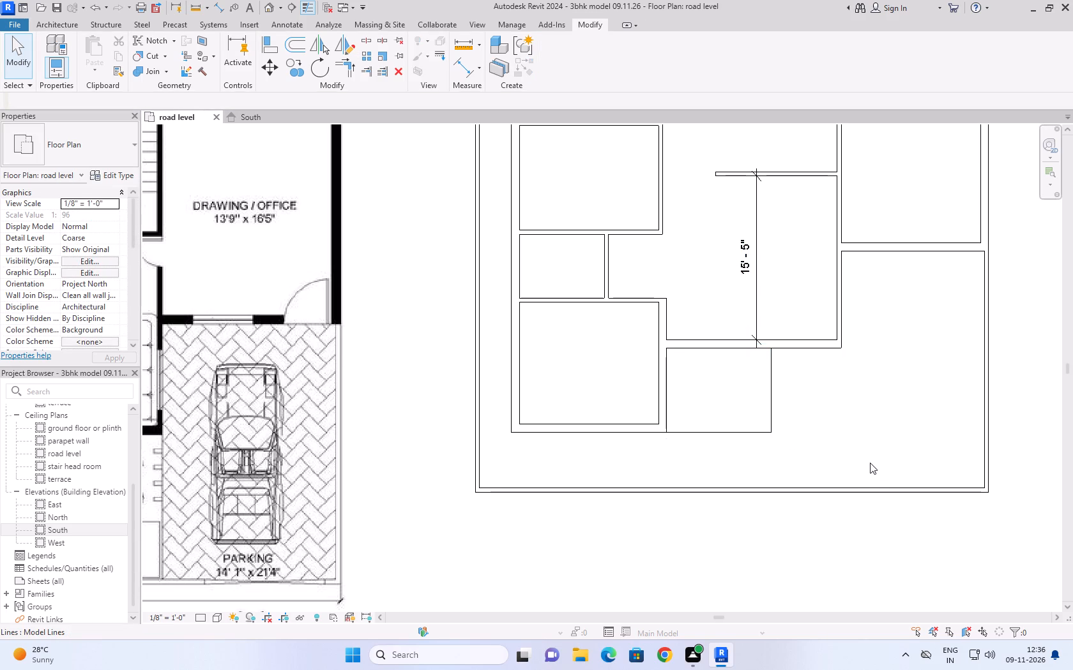
pyautogui.scroll(-2, 864, 444)
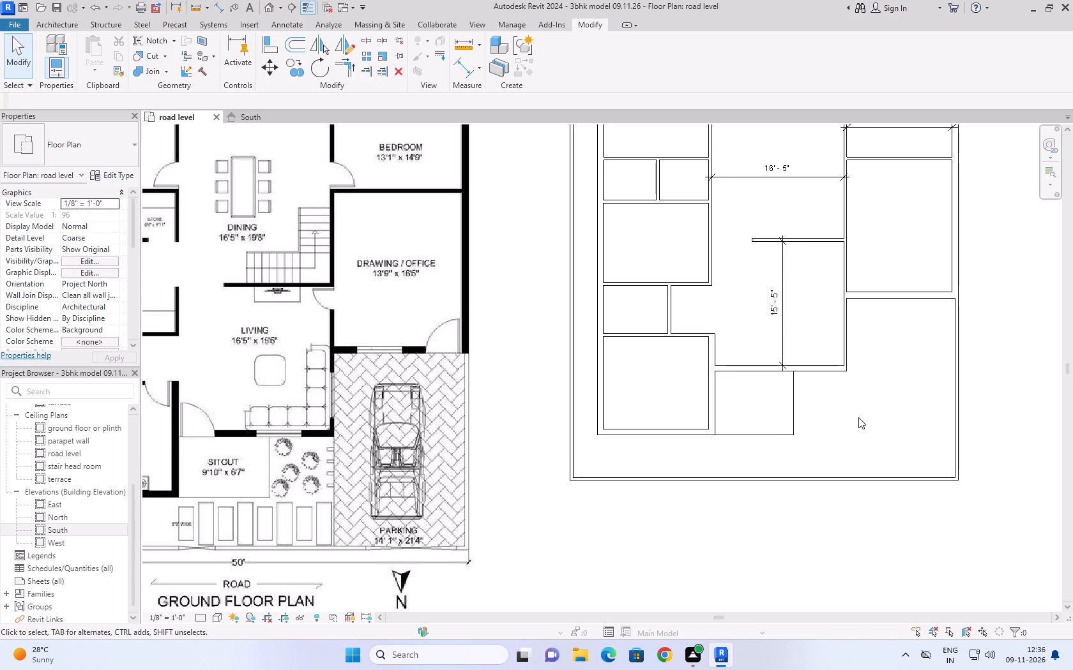
pyautogui.scroll(-1, 858, 415)
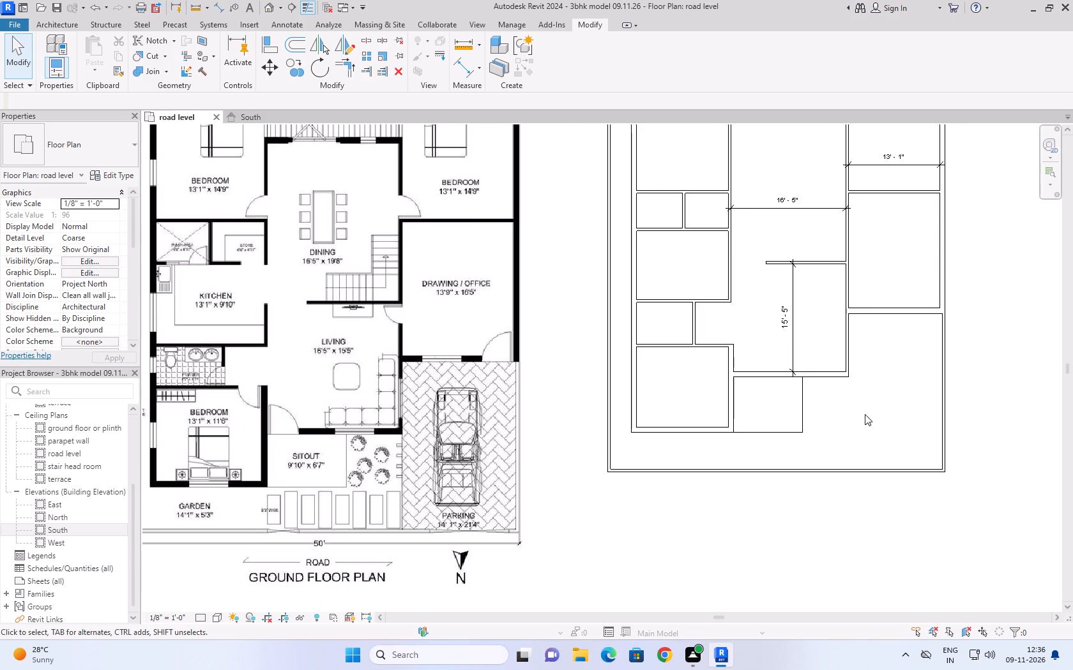
pyautogui.moveTo(863, 407); pyautogui.dragTo(776, 456, button='middle')
pyautogui.scroll(-1, 748, 418)
pyautogui.scroll(2, 739, 473)
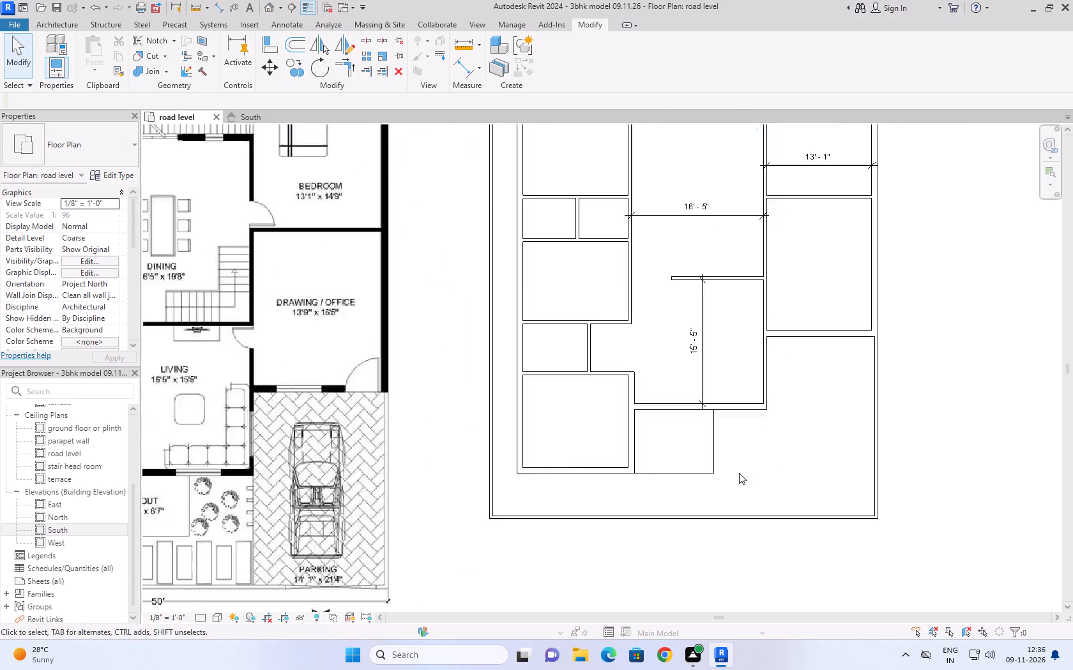
pyautogui.scroll(2, 739, 473)
pyautogui.scroll(-5, 755, 416)
pyautogui.scroll(2, 753, 509)
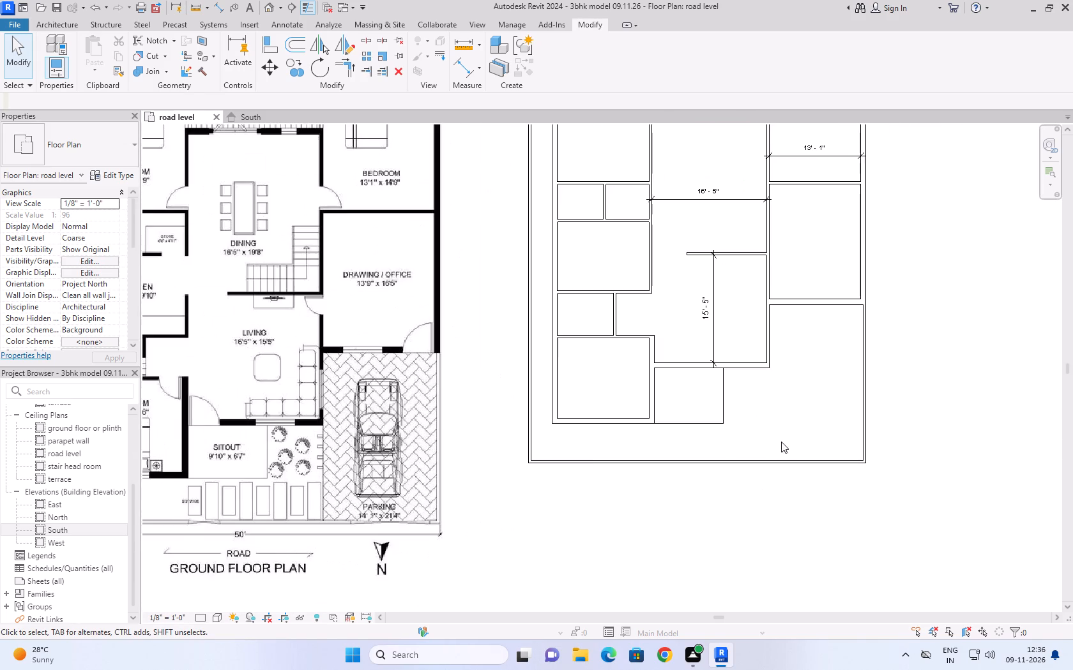
pyautogui.scroll(-2, 781, 442)
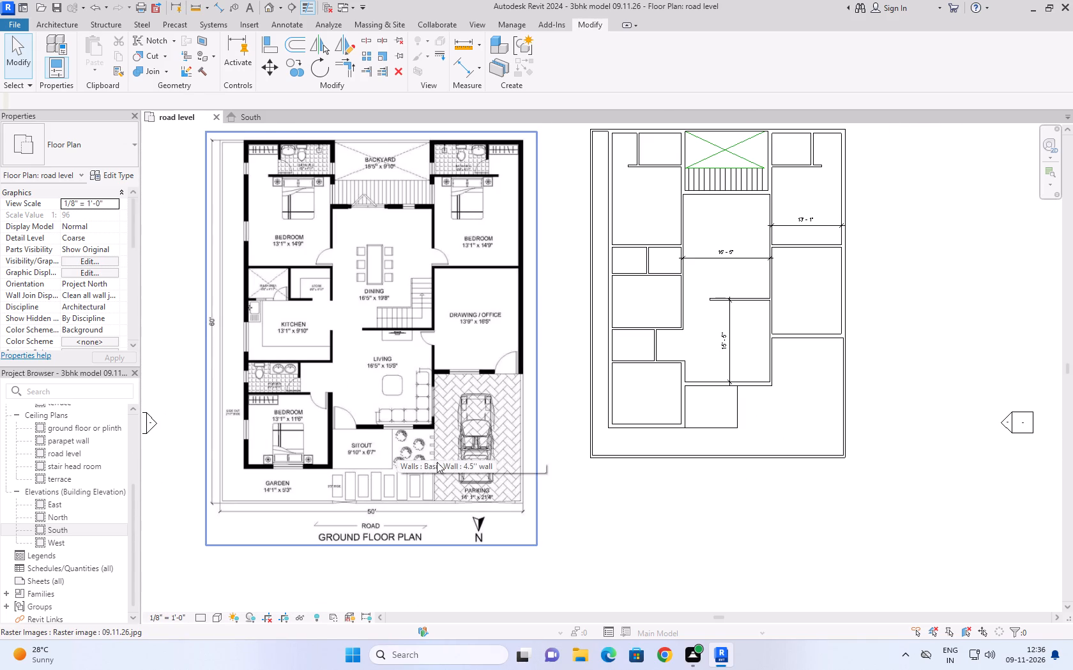
pyautogui.scroll(4, 437, 462)
pyautogui.scroll(2, 310, 470)
pyautogui.scroll(1, 525, 389)
pyautogui.scroll(-6, 953, 300)
pyautogui.moveTo(953, 300); pyautogui.dragTo(468, 267, button='middle')
pyautogui.scroll(1, 690, 275)
pyautogui.click(627, 279)
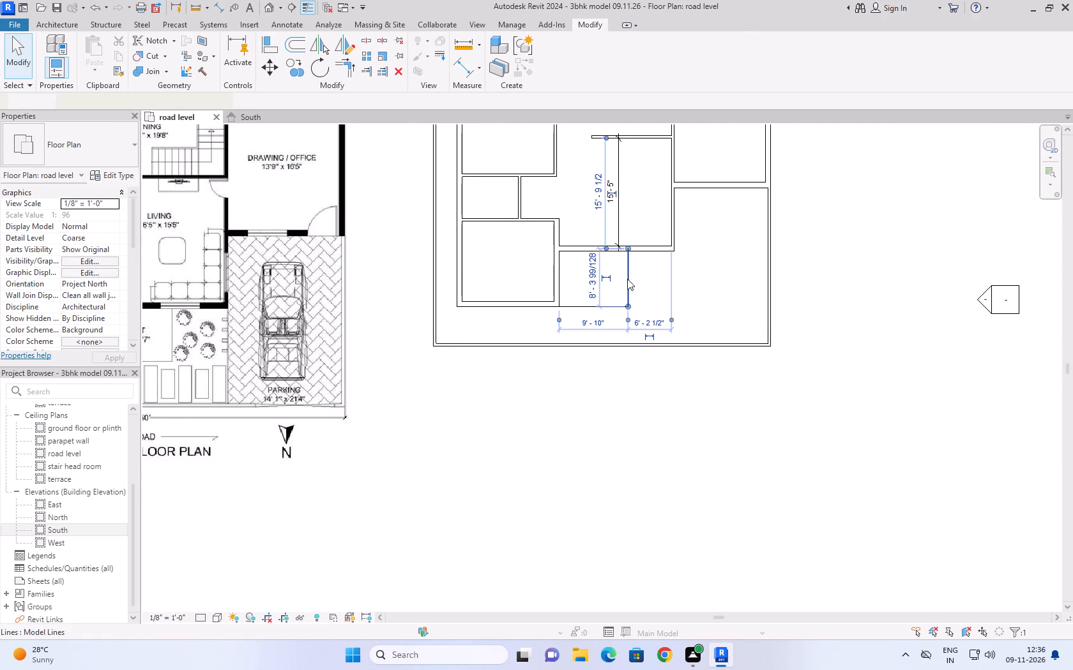
pyautogui.click(600, 410)
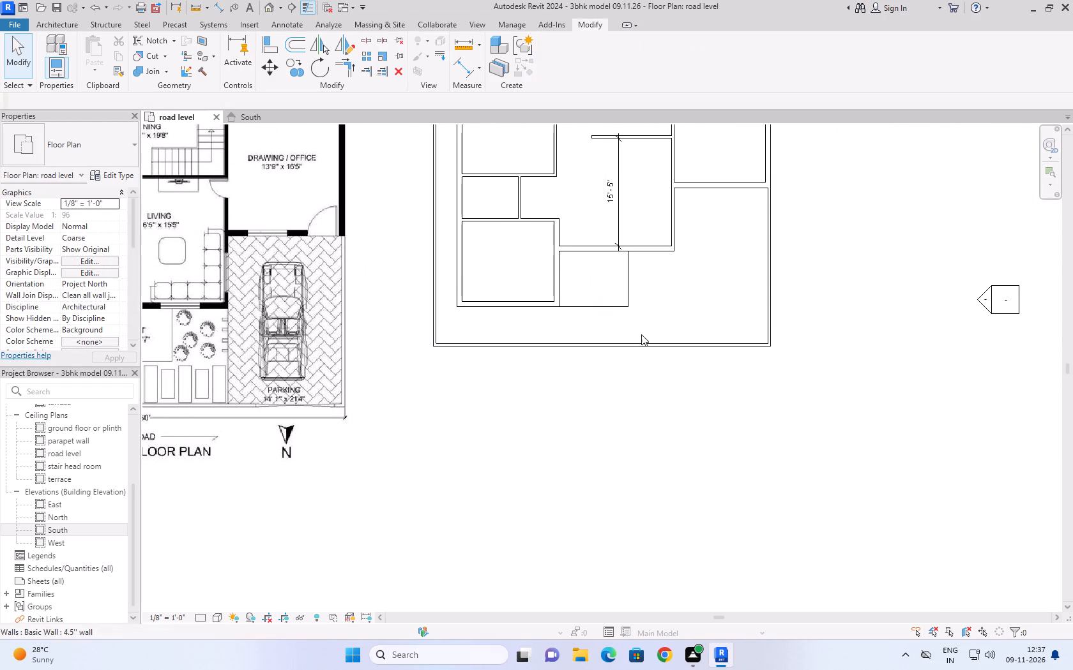
# Recheck the sitout's depth with a temporary aligned dimension and compare it with the sitout size on the reference plan.
pyautogui.write('di')
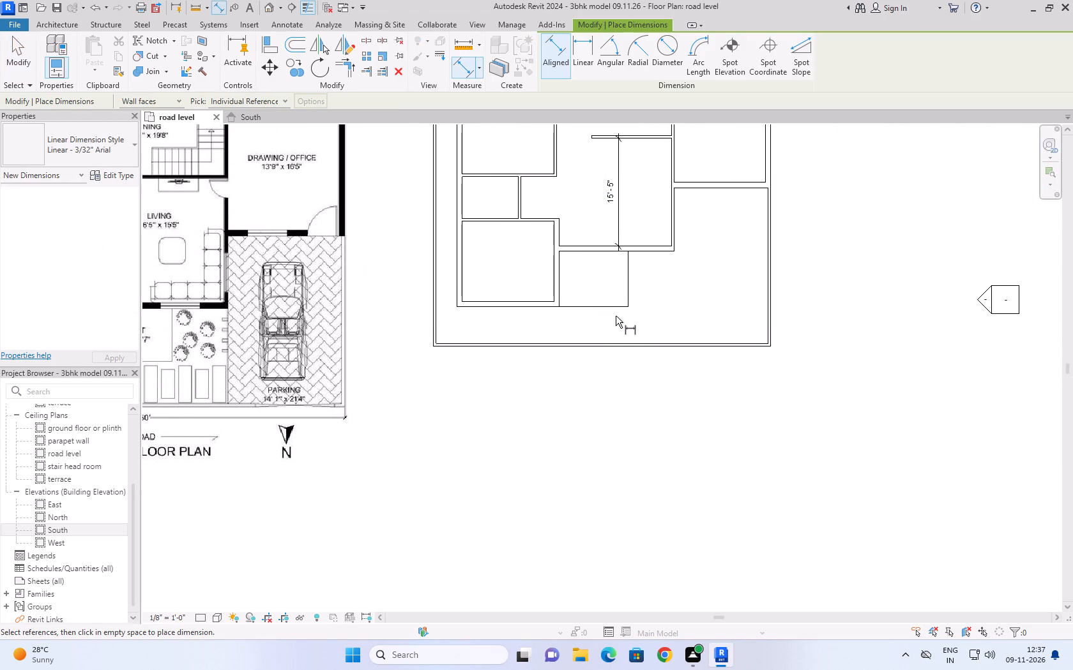
pyautogui.click(616, 306)
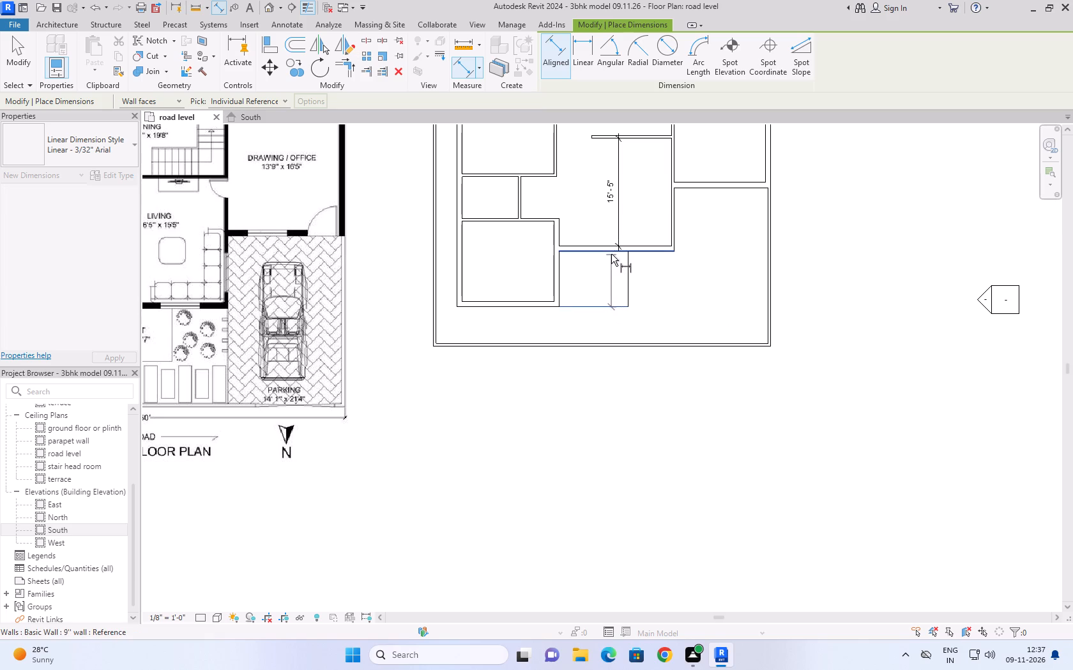
pyautogui.click(611, 253)
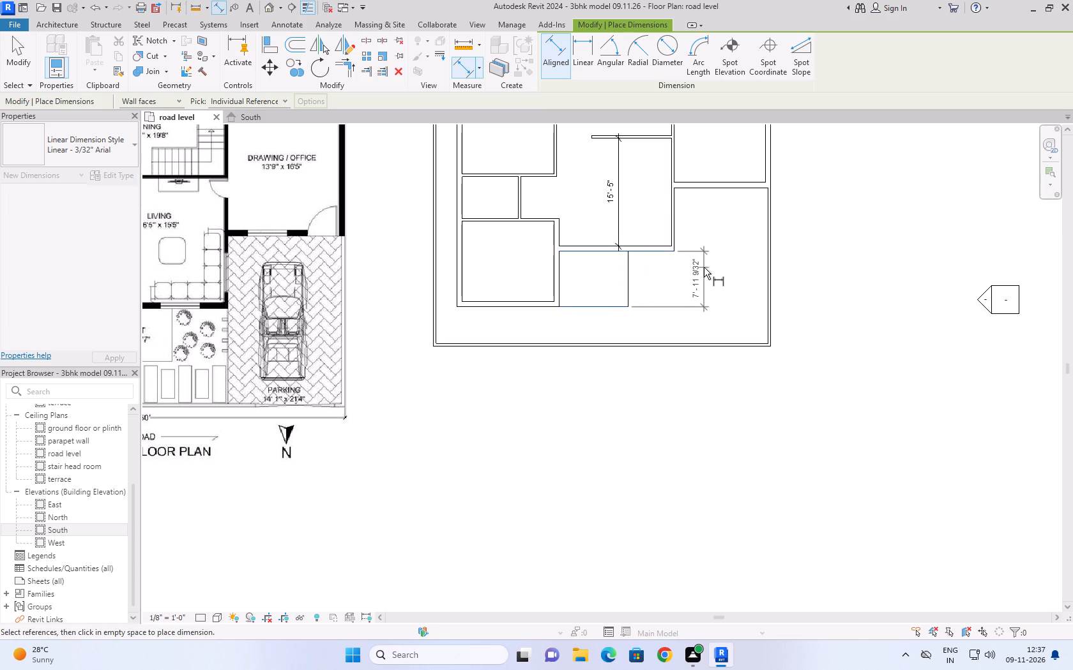
pyautogui.press('Escape')
pyautogui.scroll(-3, 720, 272)
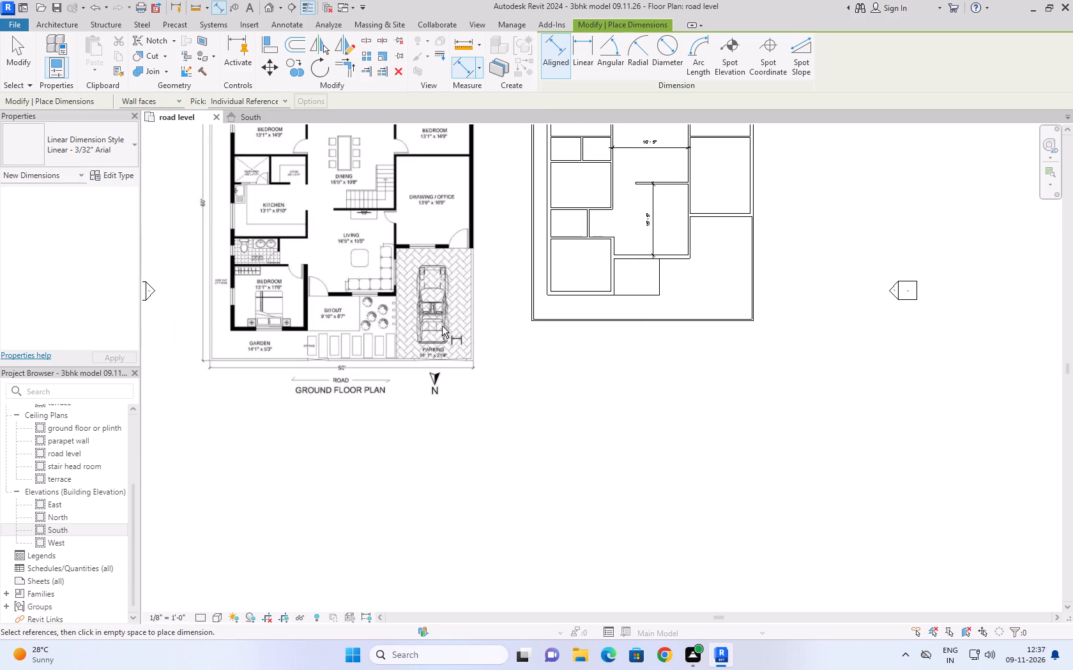
pyautogui.scroll(11, 328, 316)
pyautogui.scroll(-9, 361, 327)
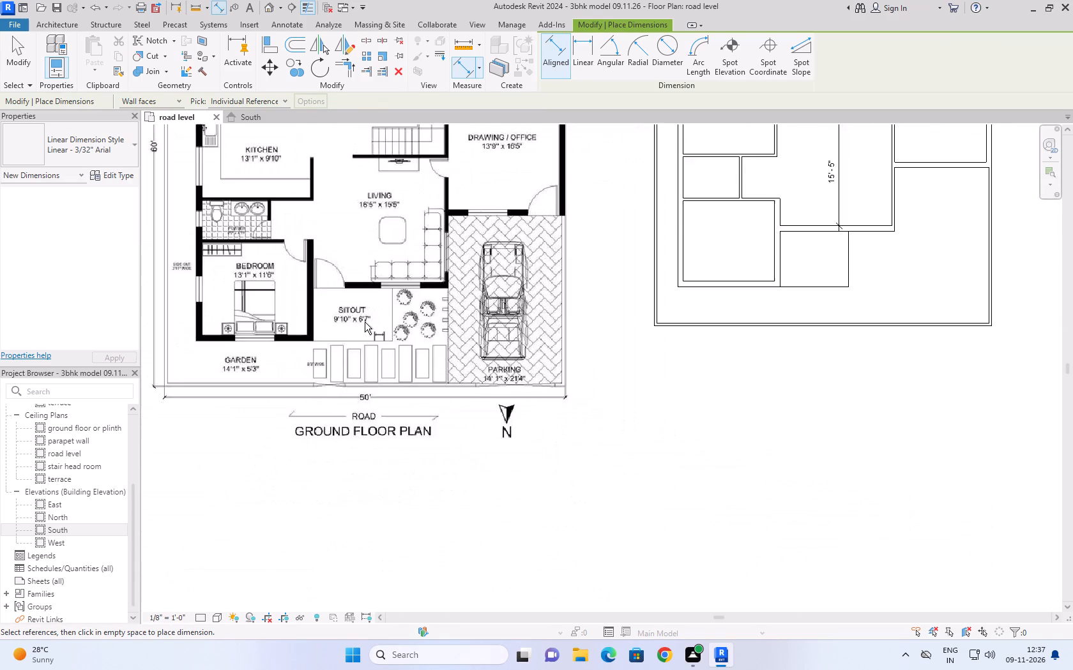
pyautogui.scroll(-4, 621, 318)
pyautogui.scroll(4, 766, 281)
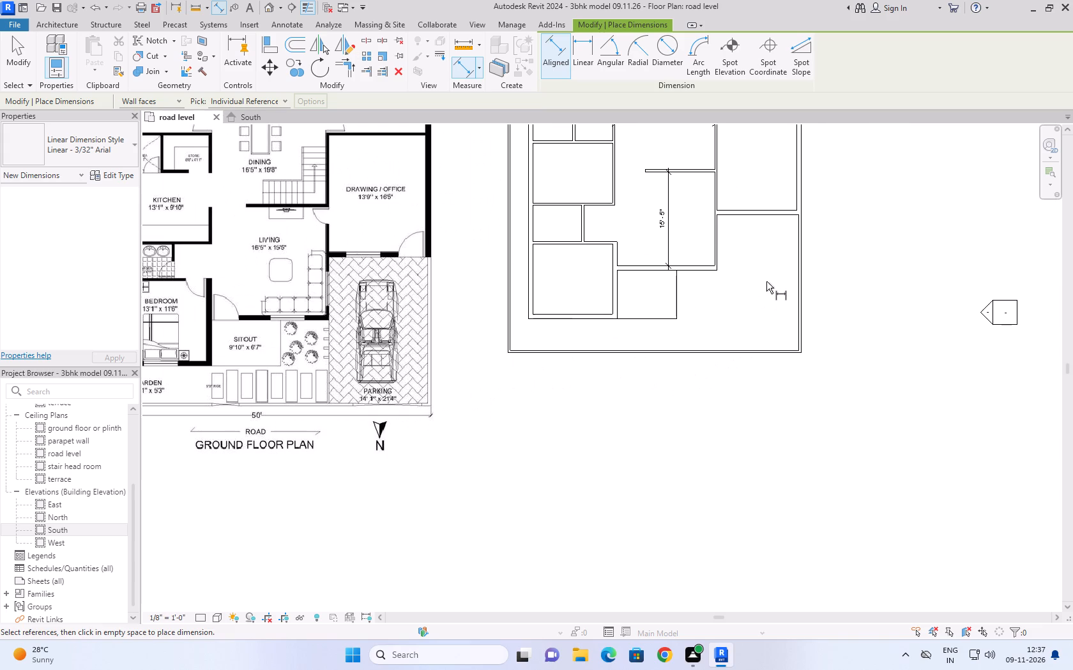
# Measure the front bedroom's depth between its inner wall faces with a temporary aligned dimension and compare it with the reference plan.
pyautogui.scroll(-2, 691, 237)
pyautogui.scroll(6, 363, 255)
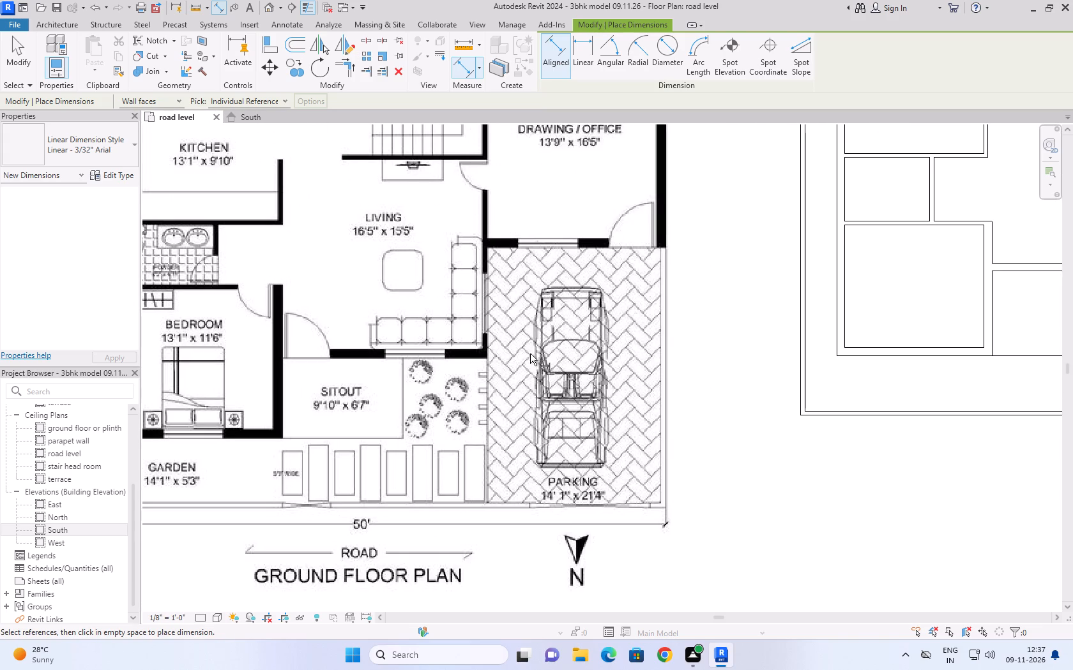
pyautogui.scroll(-5, 509, 359)
pyautogui.scroll(3, 516, 438)
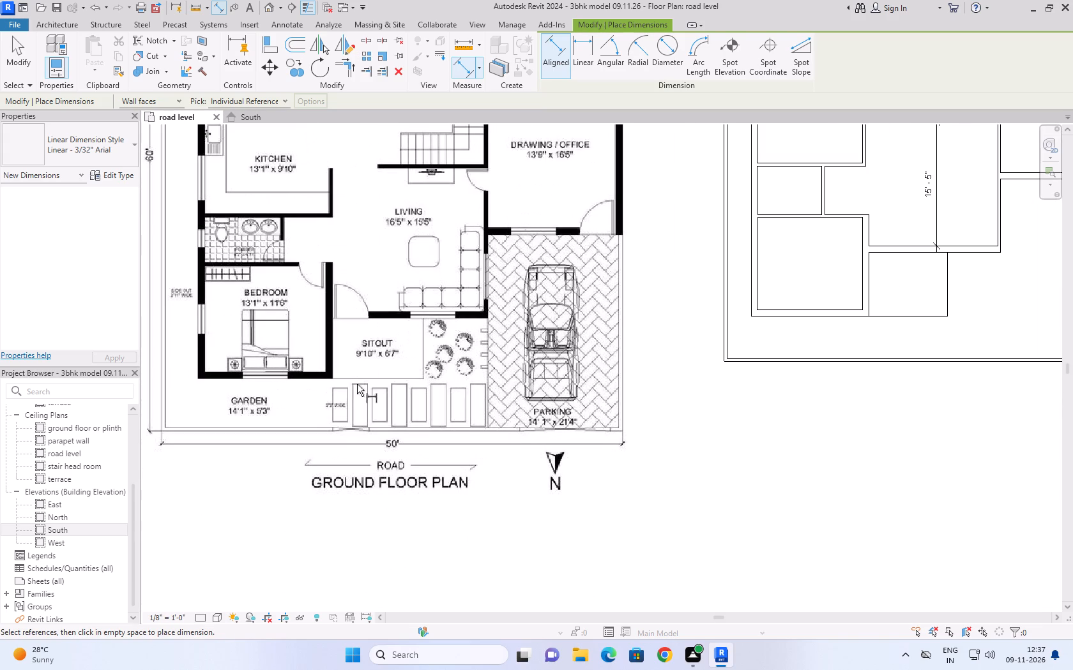
pyautogui.click(693, 455)
pyautogui.click(803, 308)
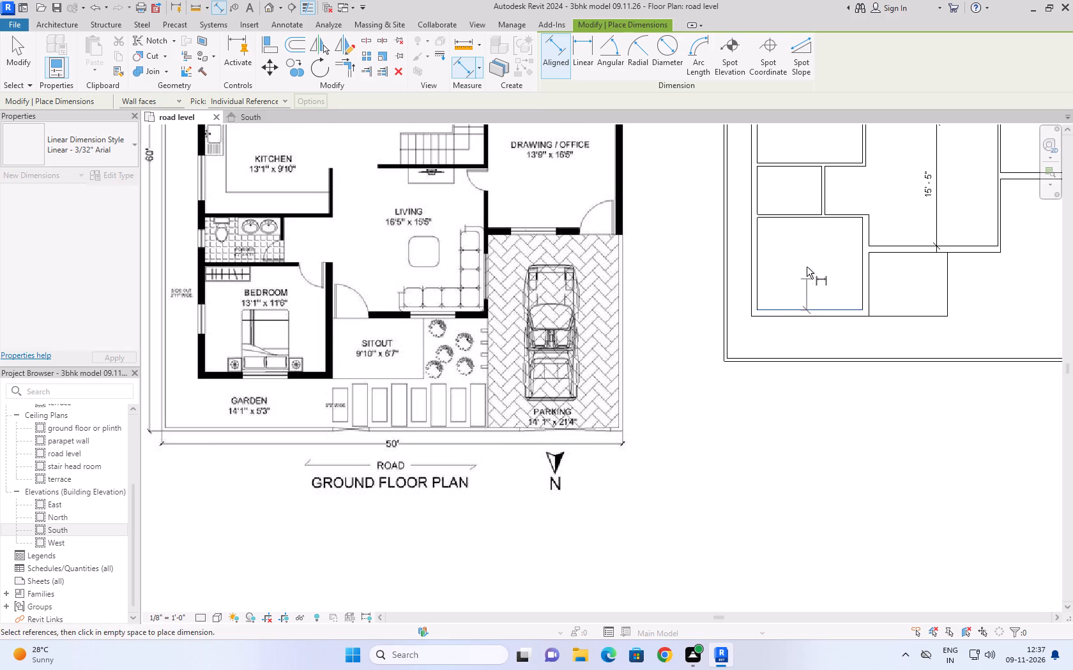
pyautogui.click(800, 217)
pyautogui.press('Escape')
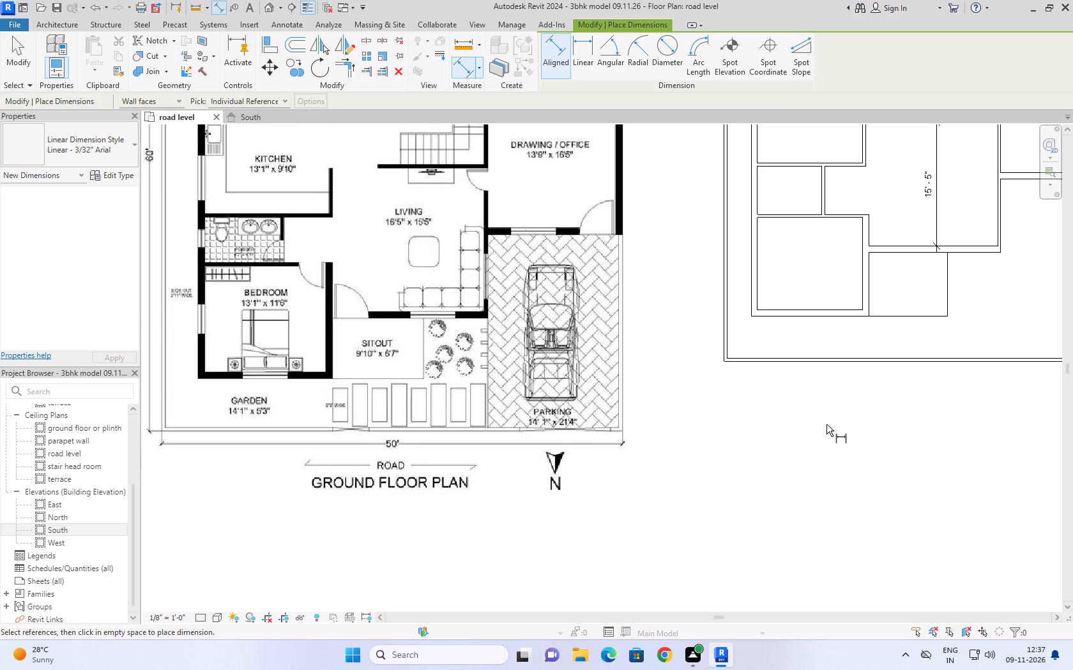
# Add an aligned dimension along the dining room's length, from its rear wall to the partition with the living room.
pyautogui.scroll(-3, 814, 431)
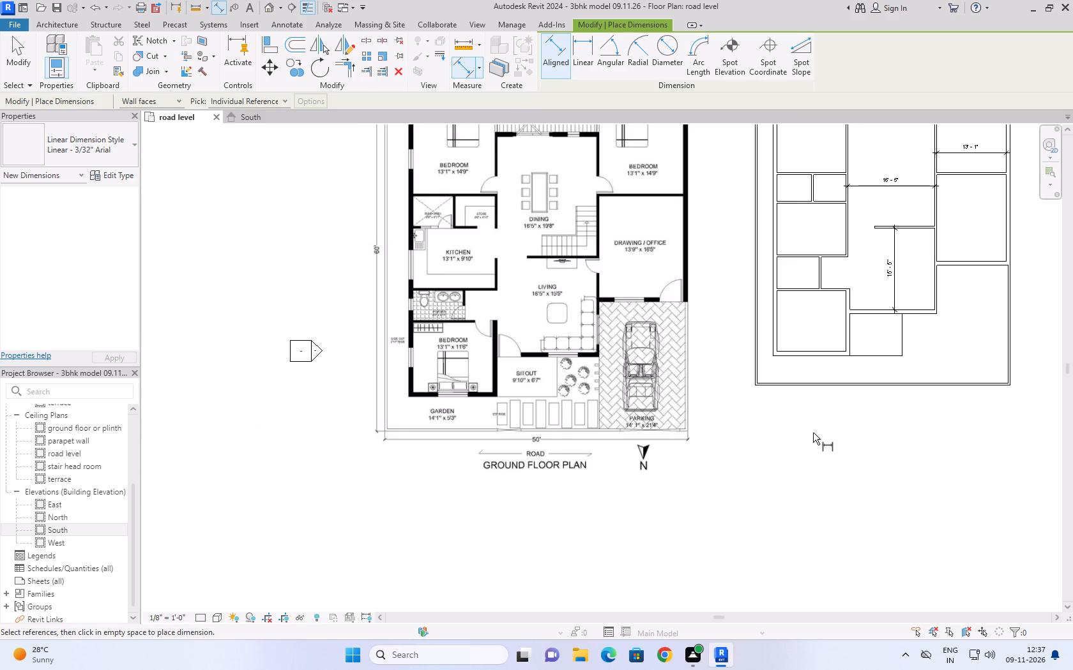
pyautogui.moveTo(813, 433); pyautogui.dragTo(611, 496, button='middle')
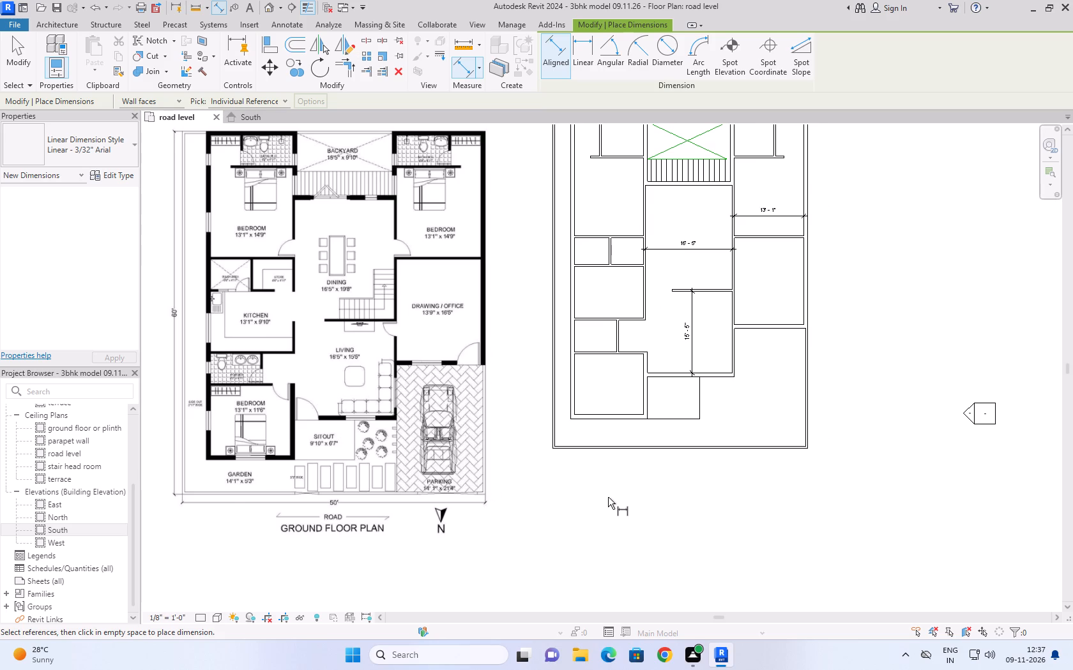
pyautogui.scroll(-1, 608, 497)
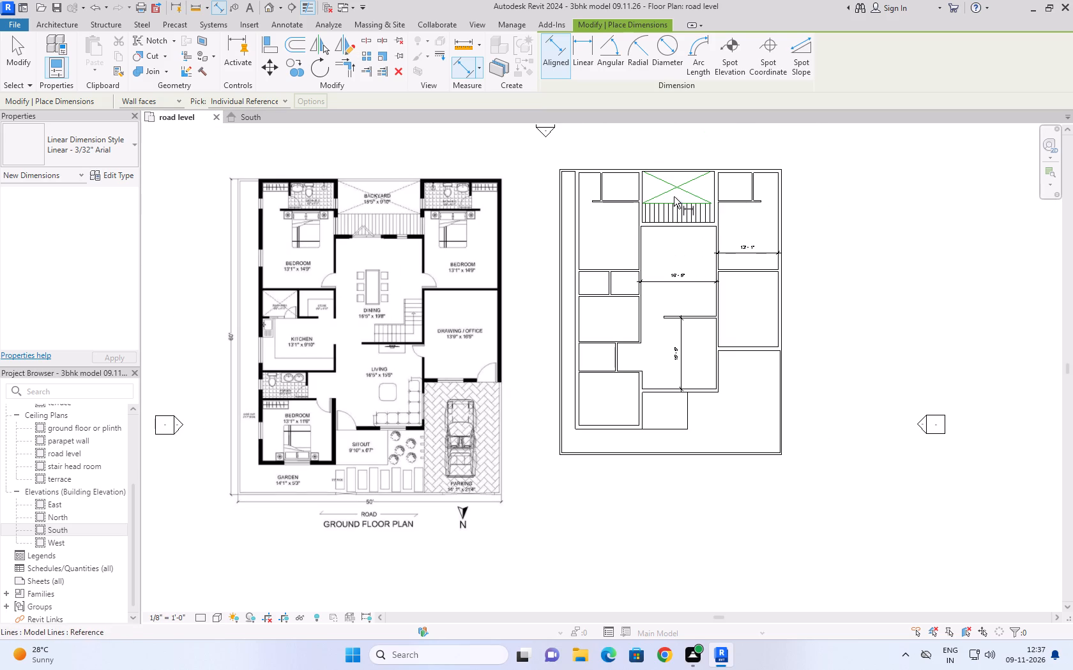
pyautogui.click(680, 227)
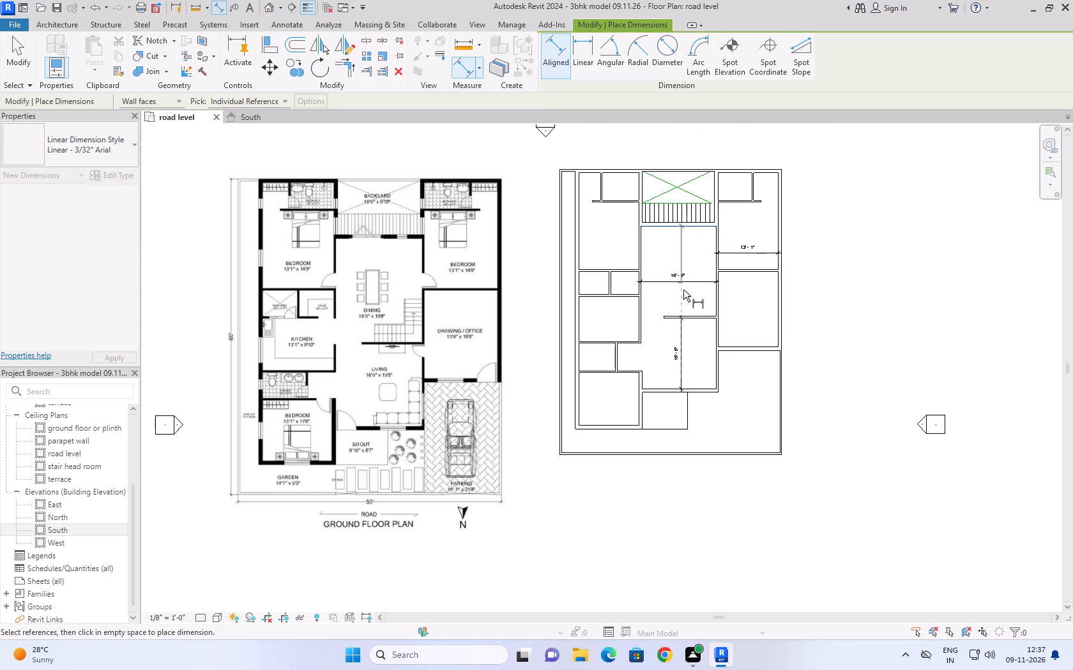
pyautogui.click(689, 315)
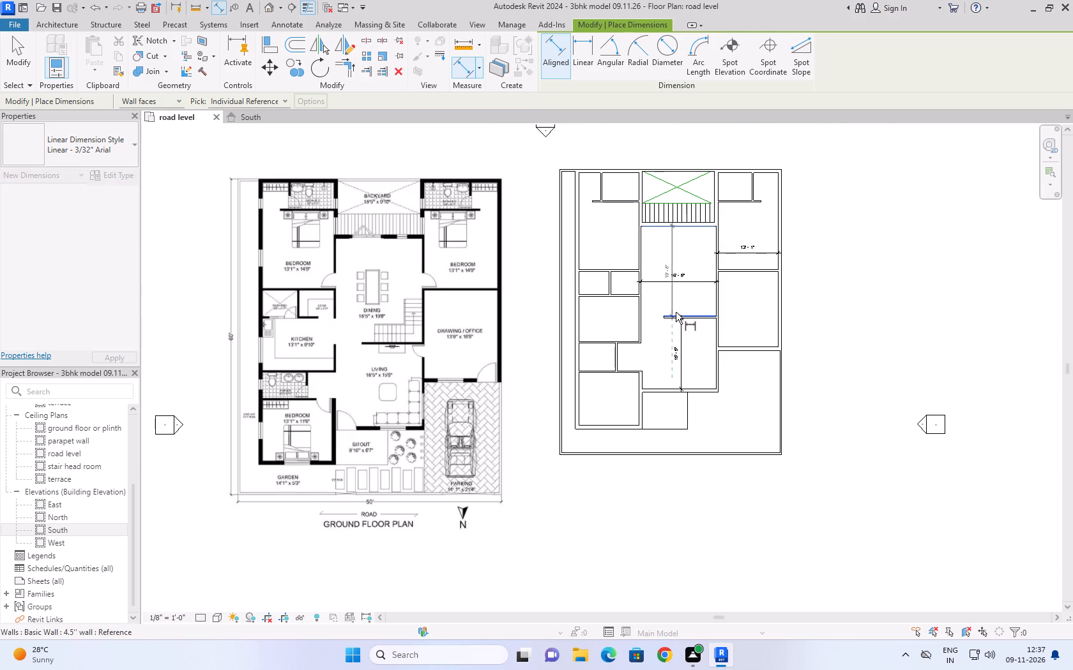
pyautogui.scroll(5, 676, 312)
pyautogui.scroll(-3, 678, 305)
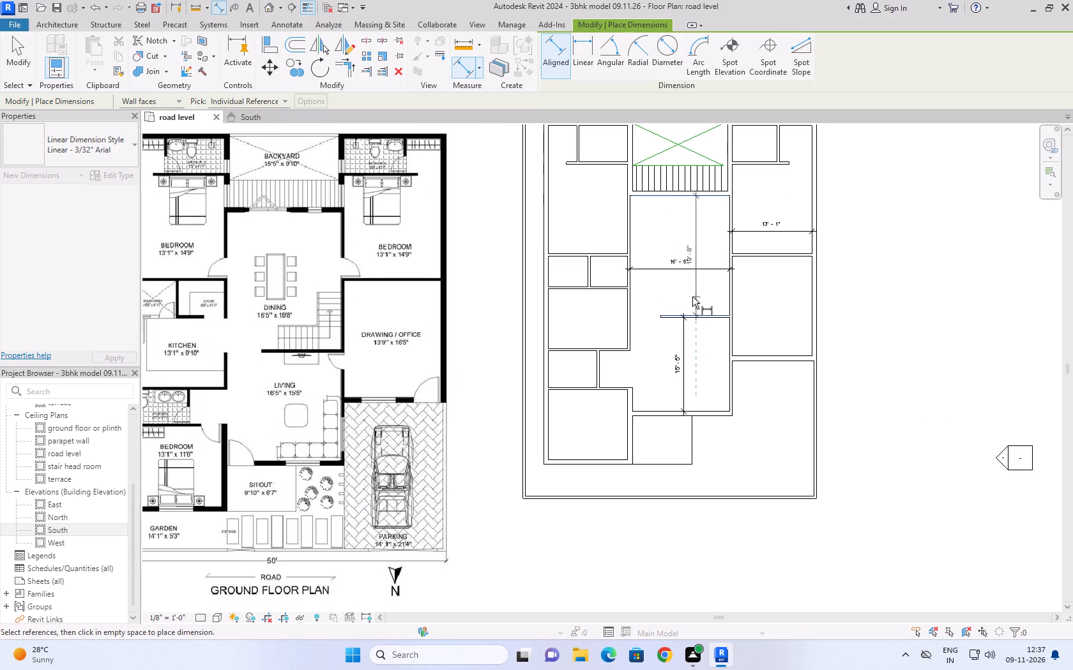
pyautogui.click(704, 295)
pyautogui.press('Escape')
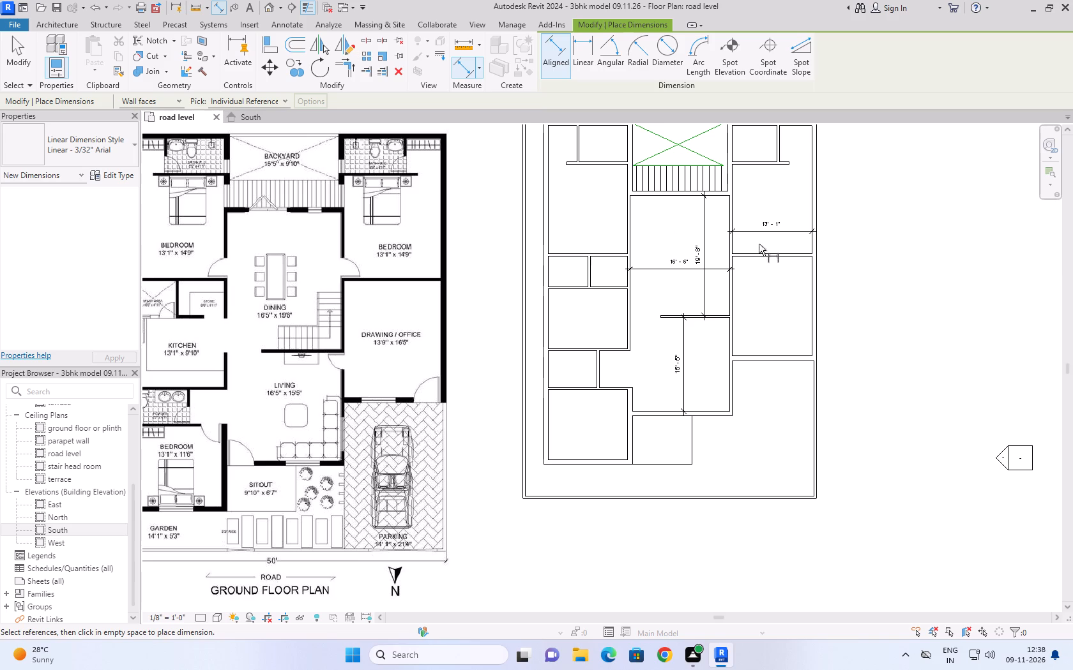
pyautogui.press('Escape')
pyautogui.press('Escape')
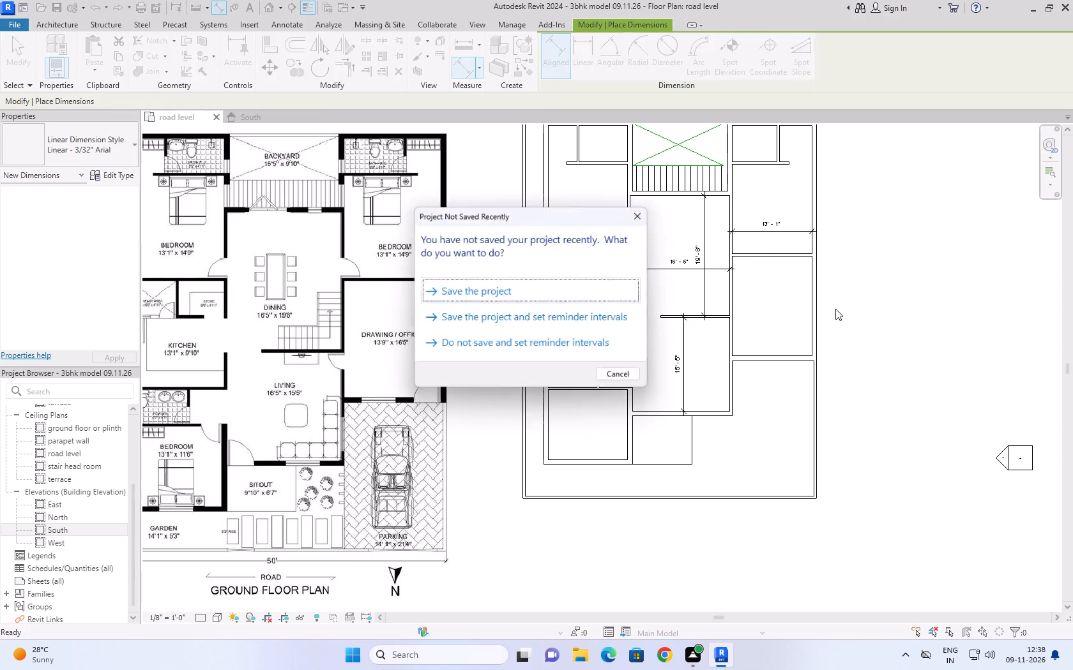
# Nudge the dining room's rear wall towards the living room, bringing the dining length to 18'-10".
pyautogui.click(676, 192)
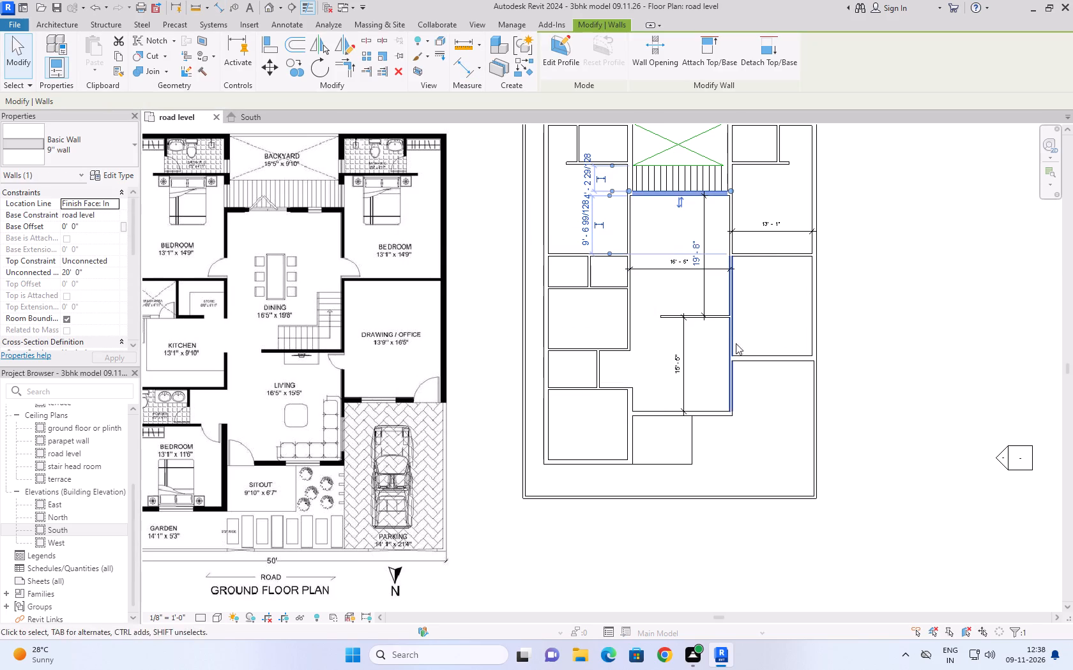
pyautogui.scroll(3, 753, 215)
pyautogui.press('Down')
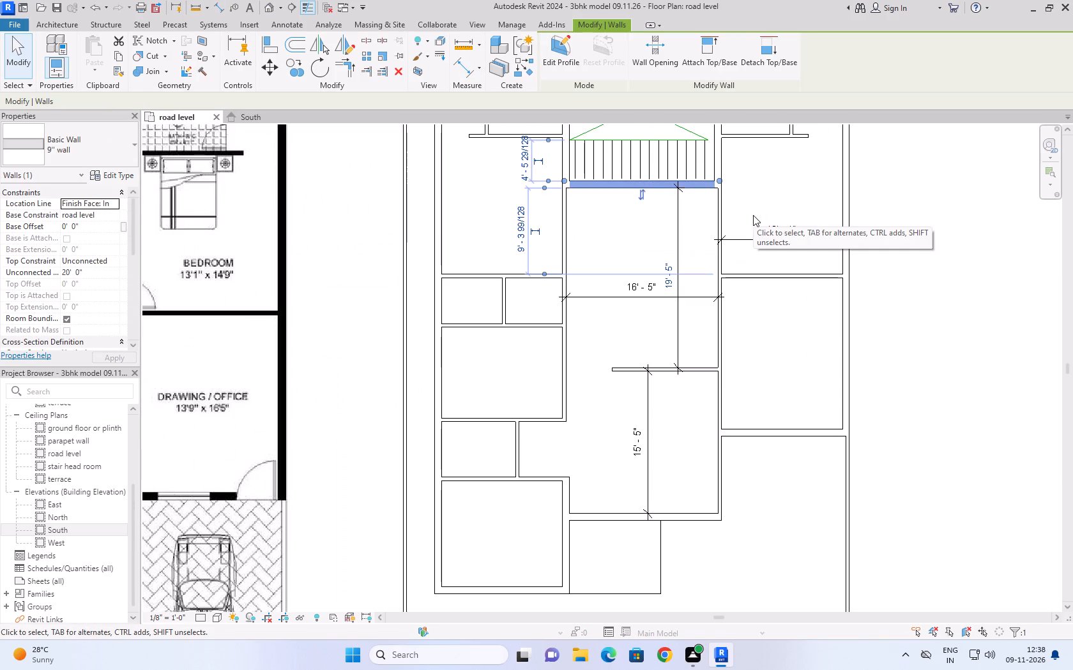
pyautogui.press('Down')
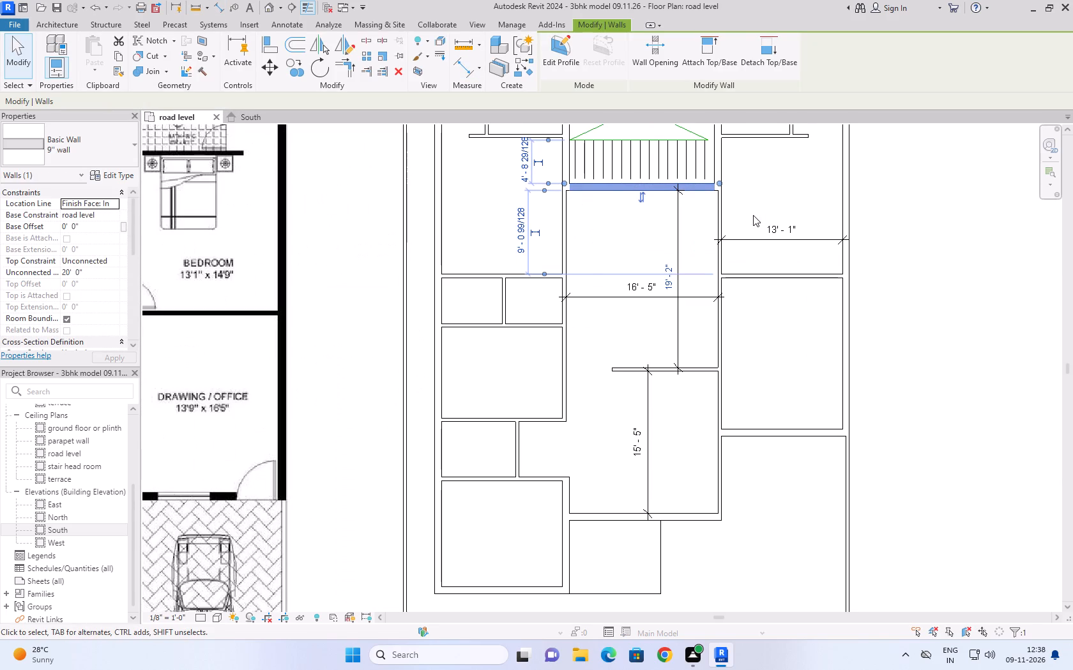
pyautogui.scroll(-3, 763, 203)
pyautogui.press('Down')
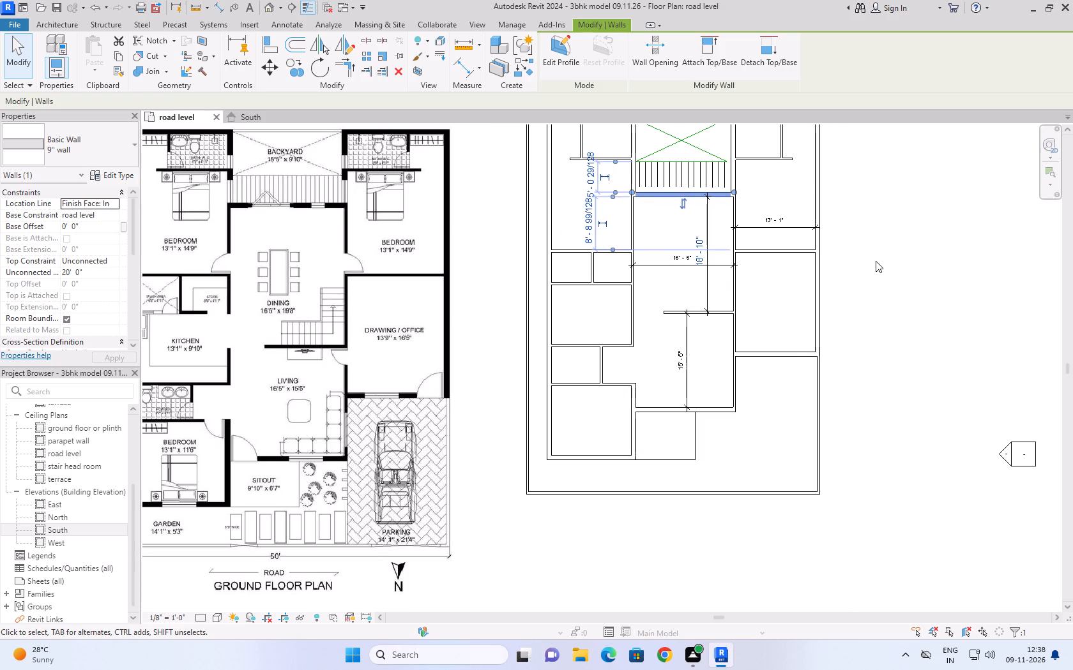
pyautogui.click(877, 258)
# Set the distance from the sitout's front line to the living room's front wall to 6'7" by moving that wall.
pyautogui.click(703, 408)
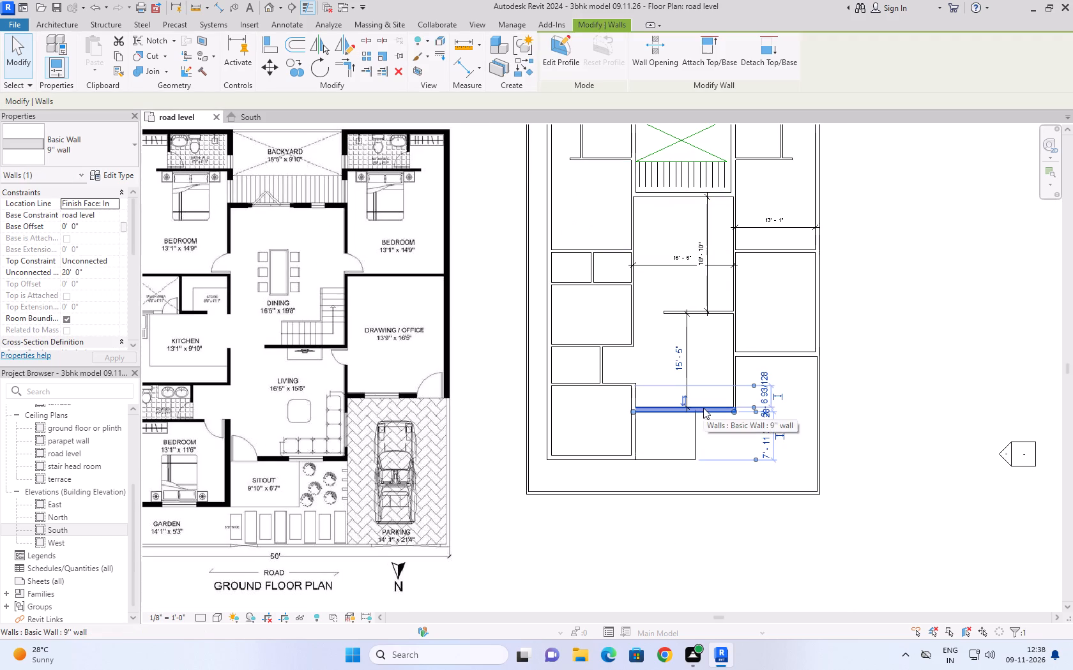
pyautogui.click(767, 441)
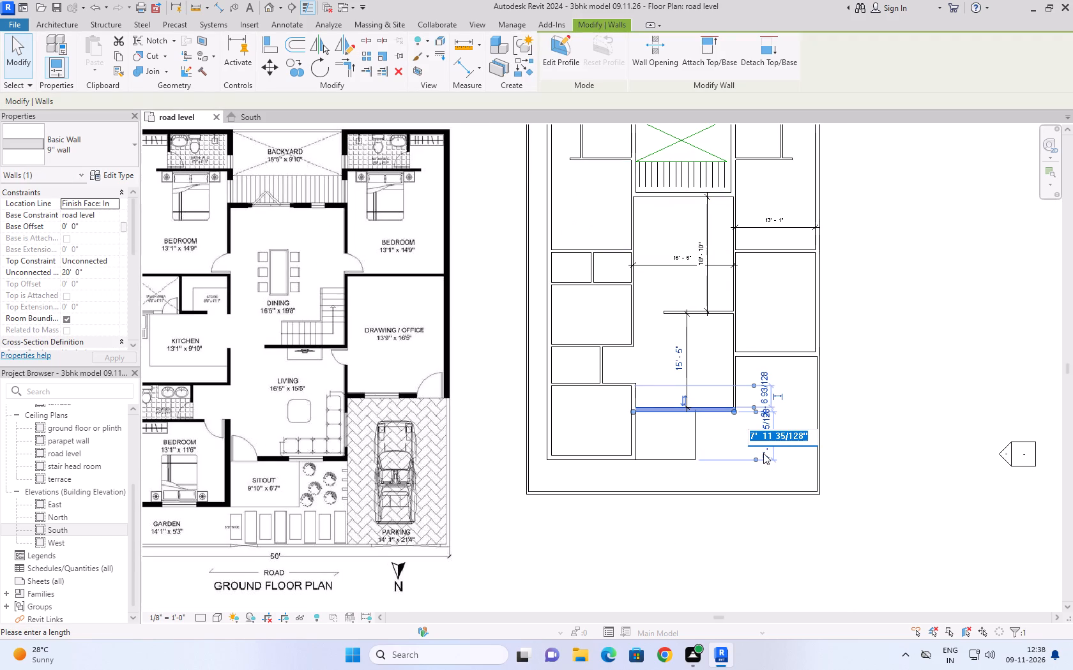
pyautogui.write("6'7''")
pyautogui.click(927, 336)
pyautogui.click(902, 353)
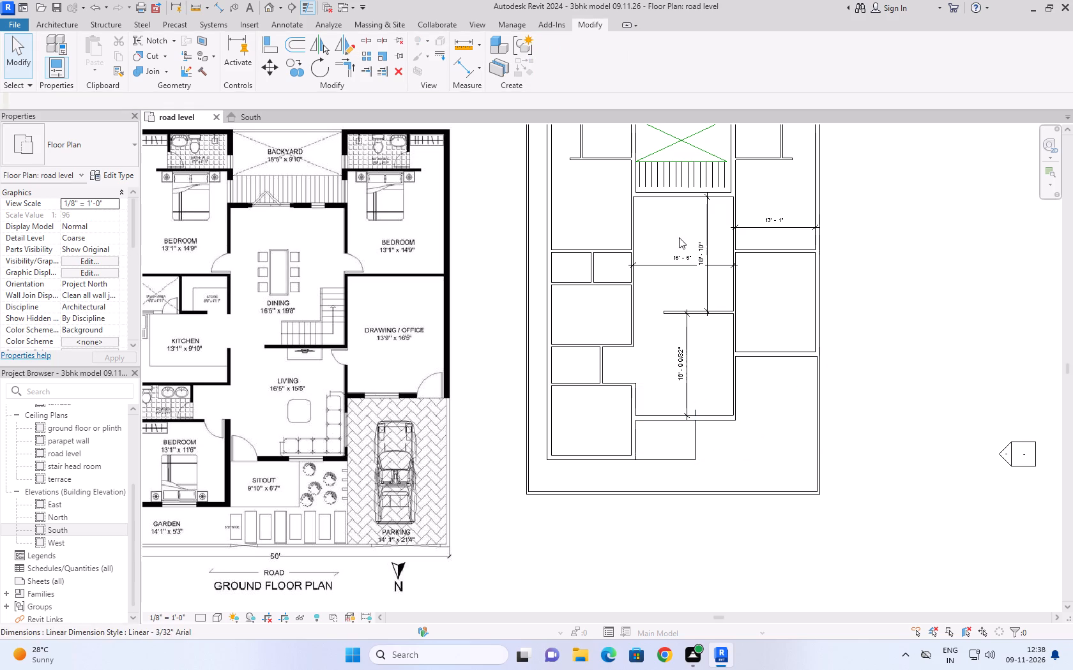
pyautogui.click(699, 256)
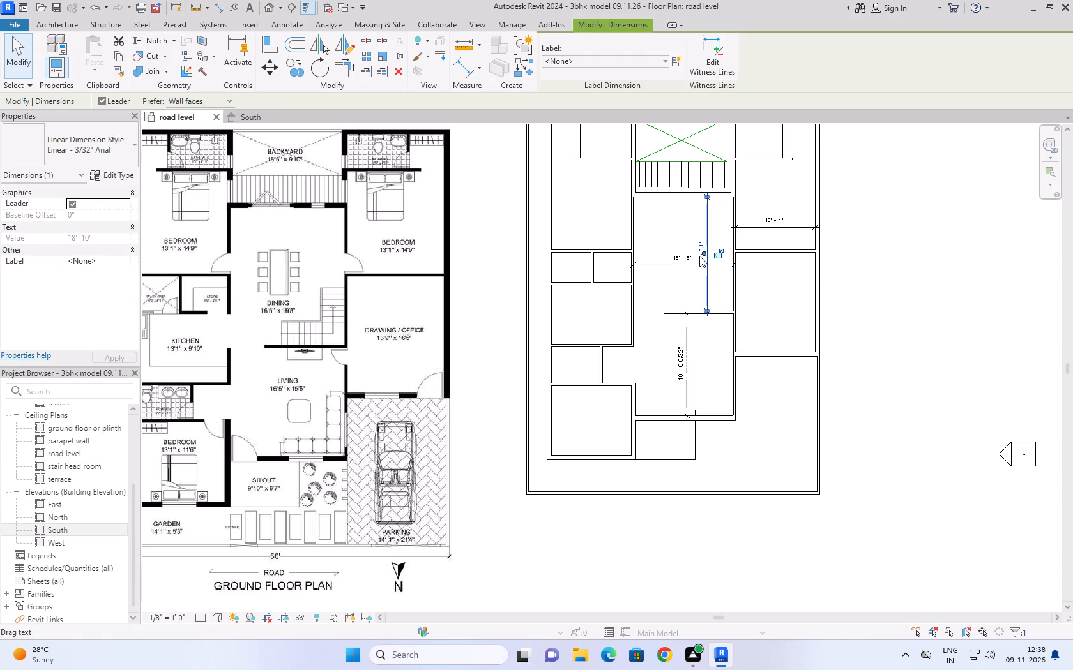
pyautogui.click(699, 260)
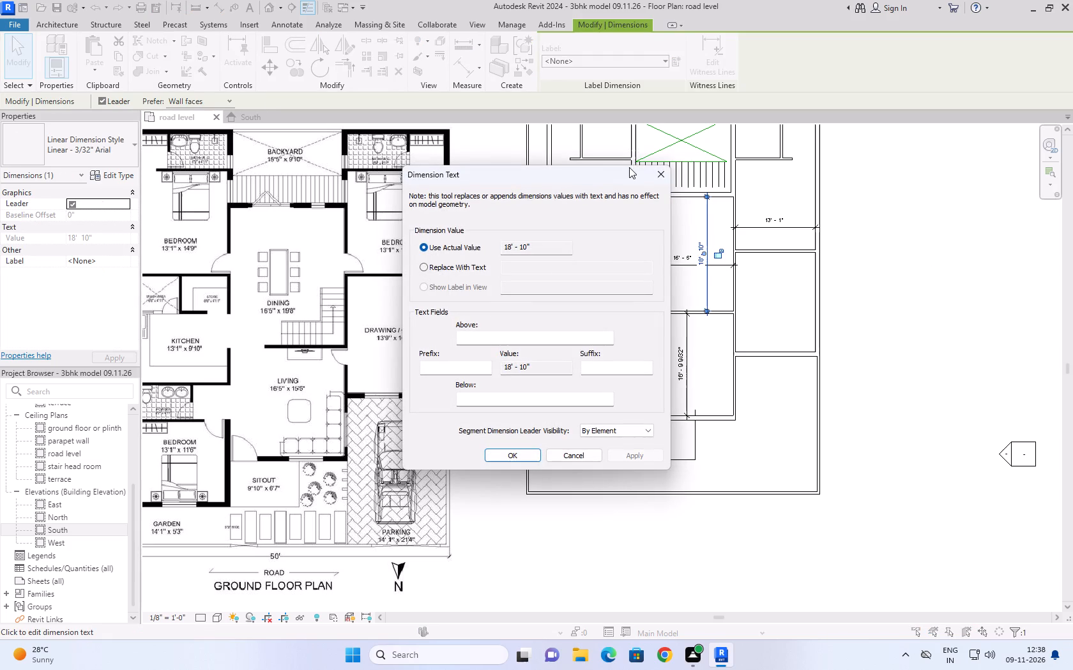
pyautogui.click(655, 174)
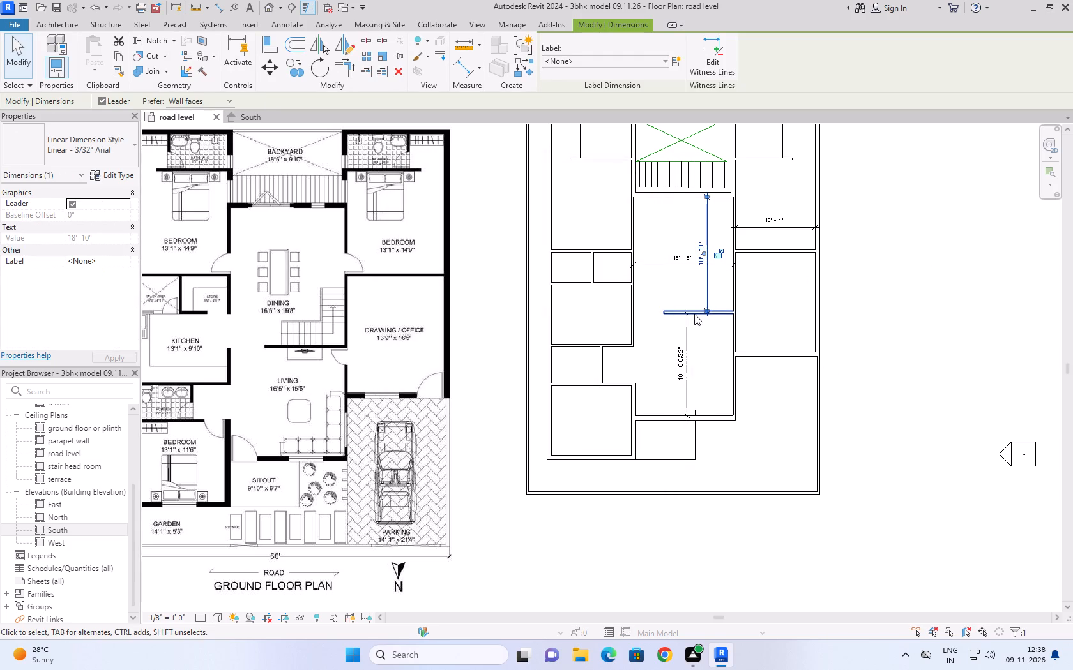
# Set the dining room's length to 19'8" by moving the partition wall between dining and living.
pyautogui.click(694, 314)
pyautogui.click(700, 263)
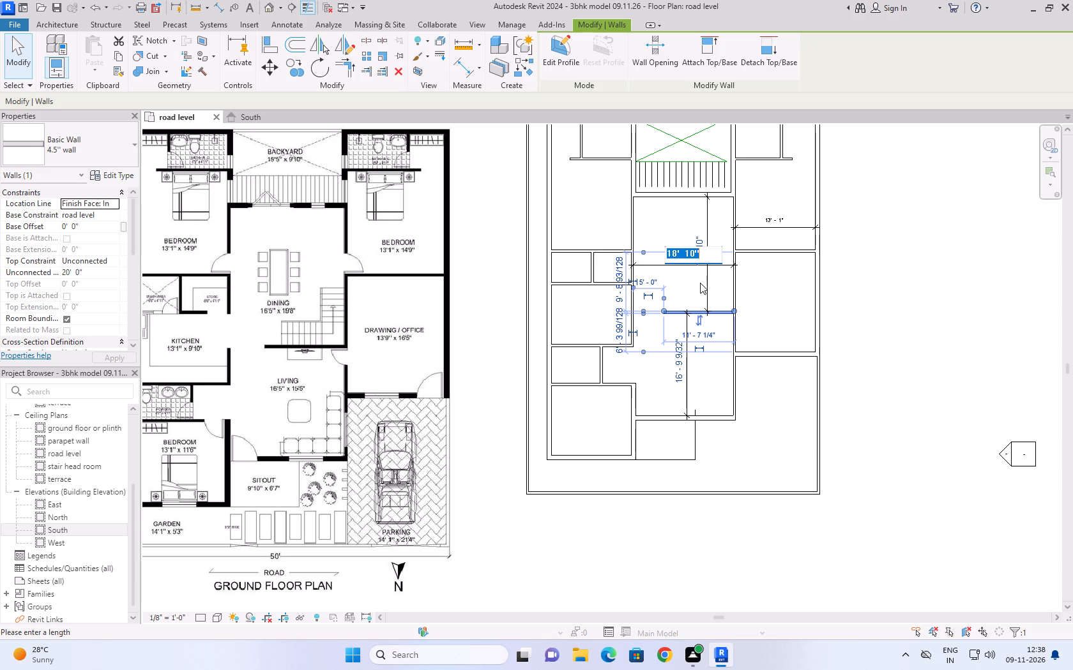
pyautogui.write("19'8''")
pyautogui.click(904, 238)
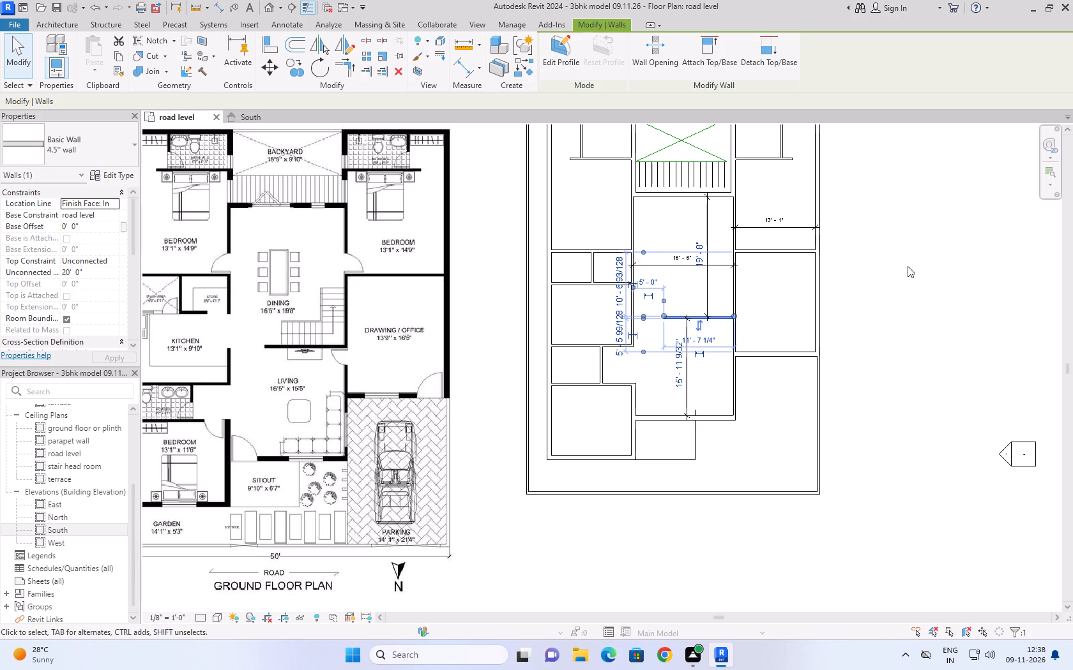
pyautogui.click(908, 266)
# Compare the living room's length and its surrounding walls in the model with the living room size on the reference plan.
pyautogui.scroll(6, 710, 361)
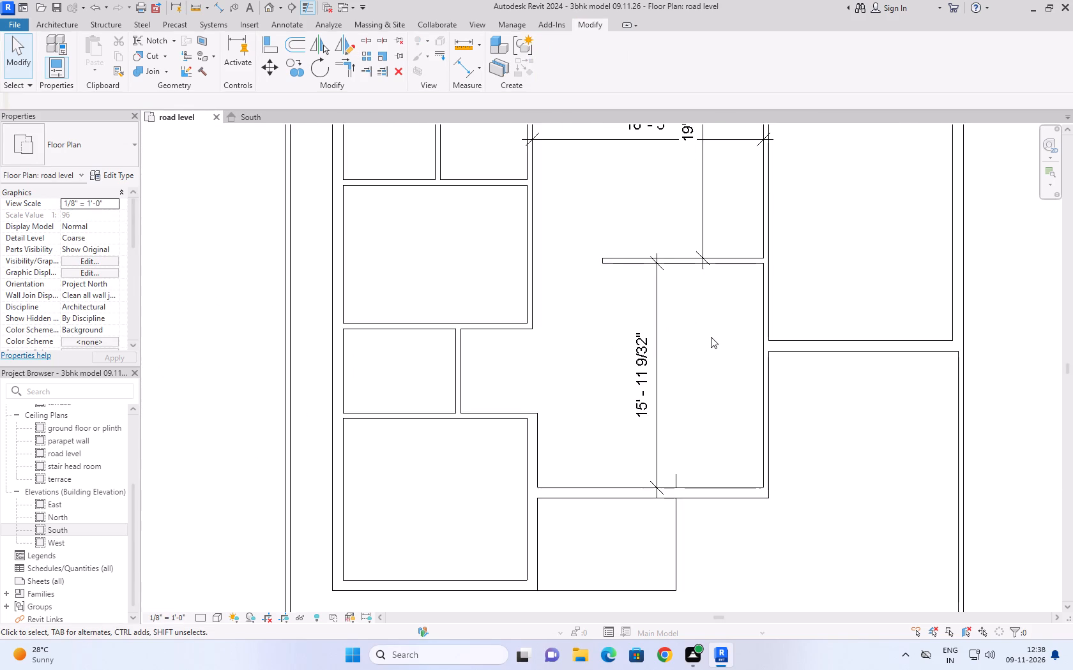
pyautogui.scroll(-5, 711, 337)
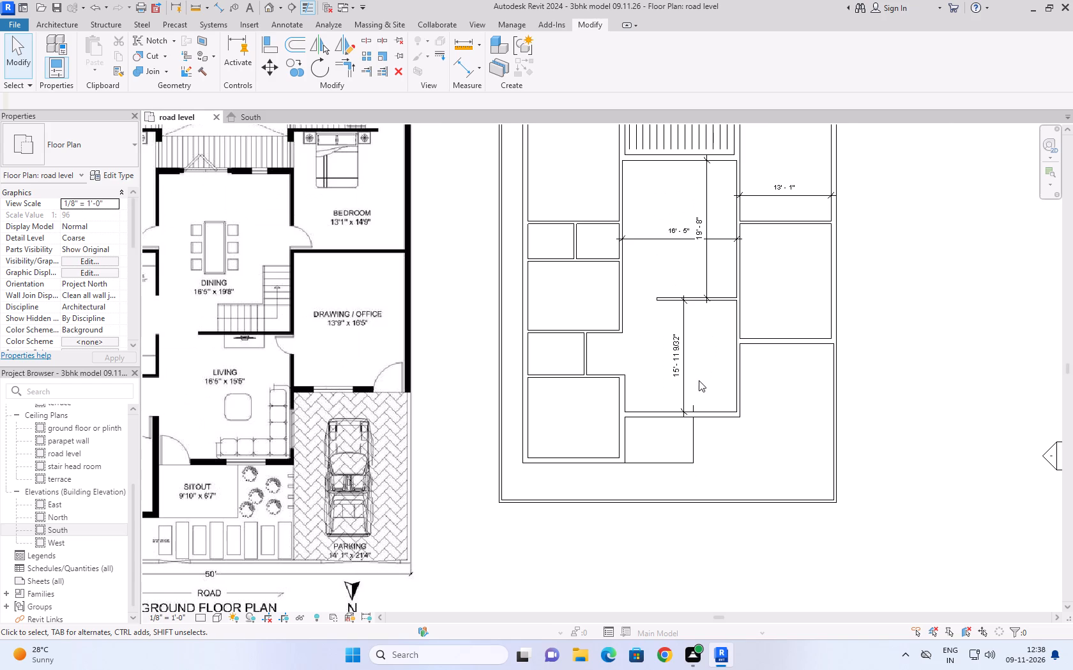
pyautogui.scroll(3, 697, 382)
pyautogui.click(712, 432)
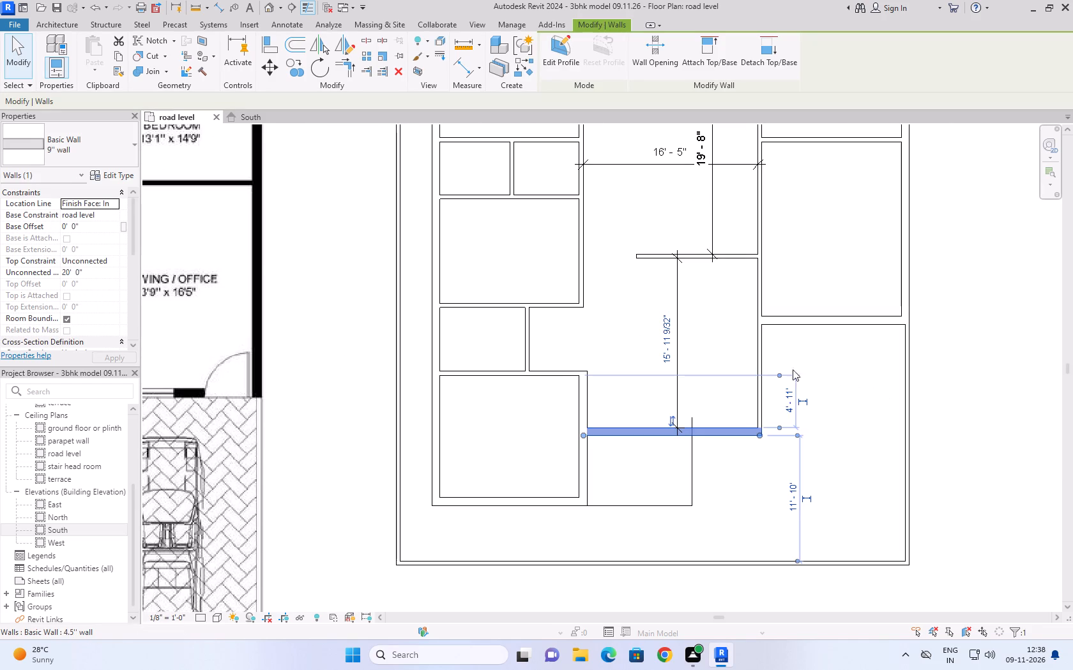
pyautogui.click(687, 259)
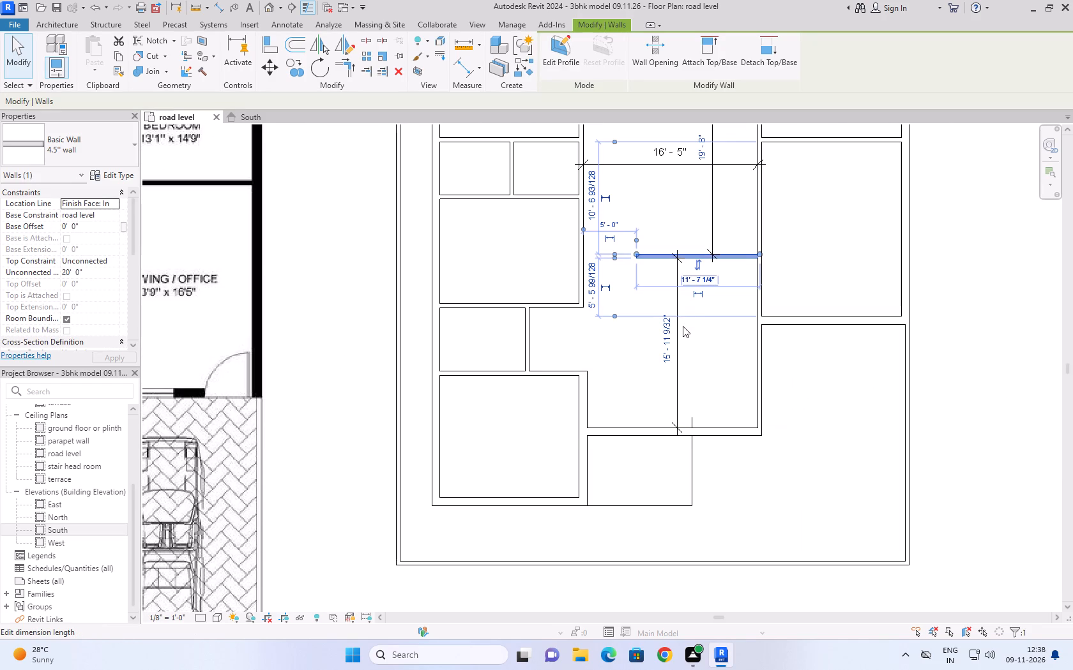
pyautogui.scroll(-2, 683, 326)
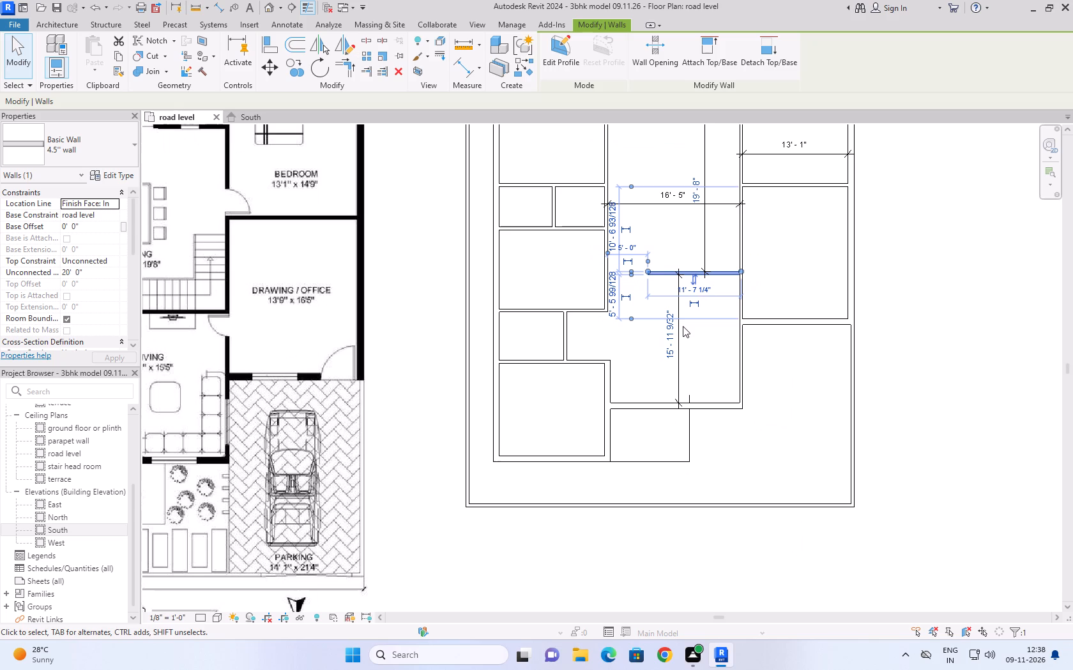
pyautogui.scroll(-5, 733, 299)
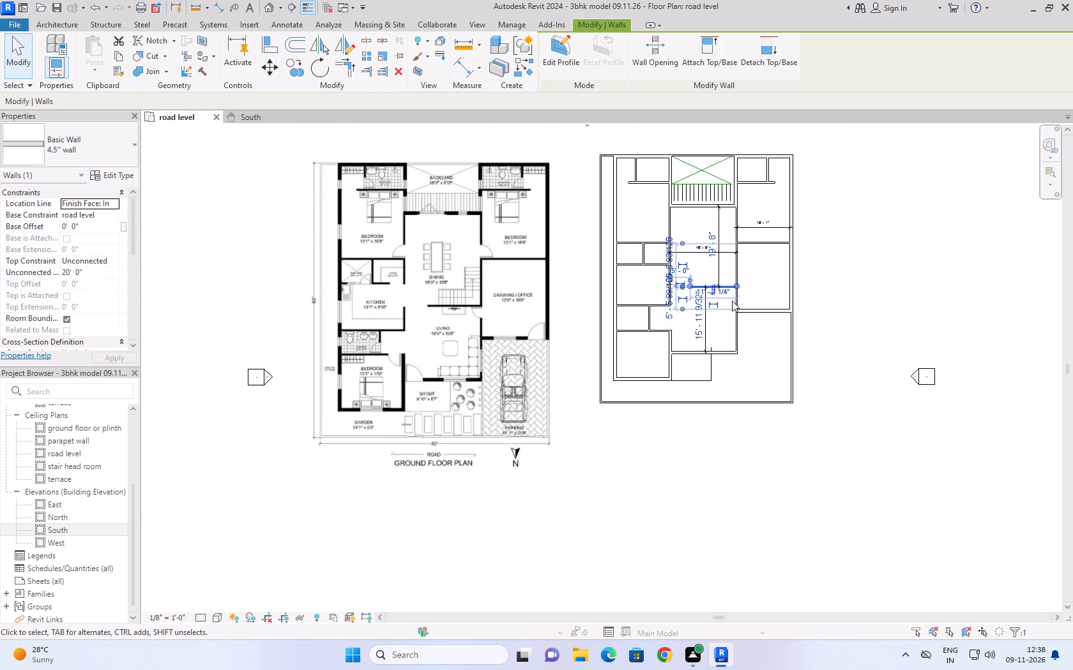
pyautogui.scroll(3, 452, 310)
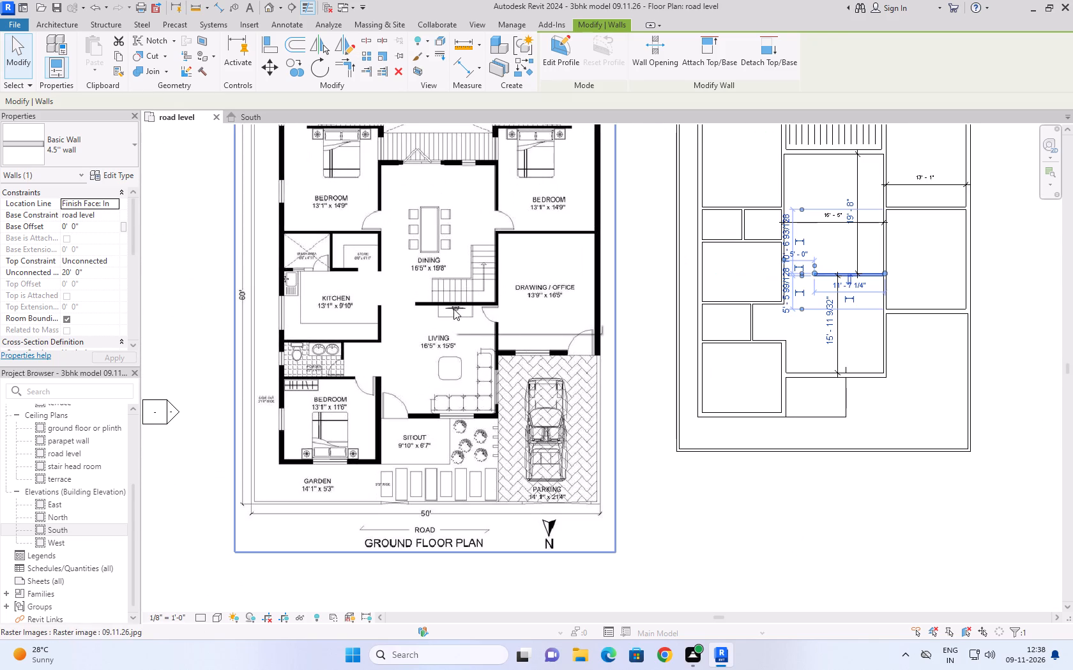
pyautogui.moveTo(473, 248); pyautogui.dragTo(408, 236, button='middle')
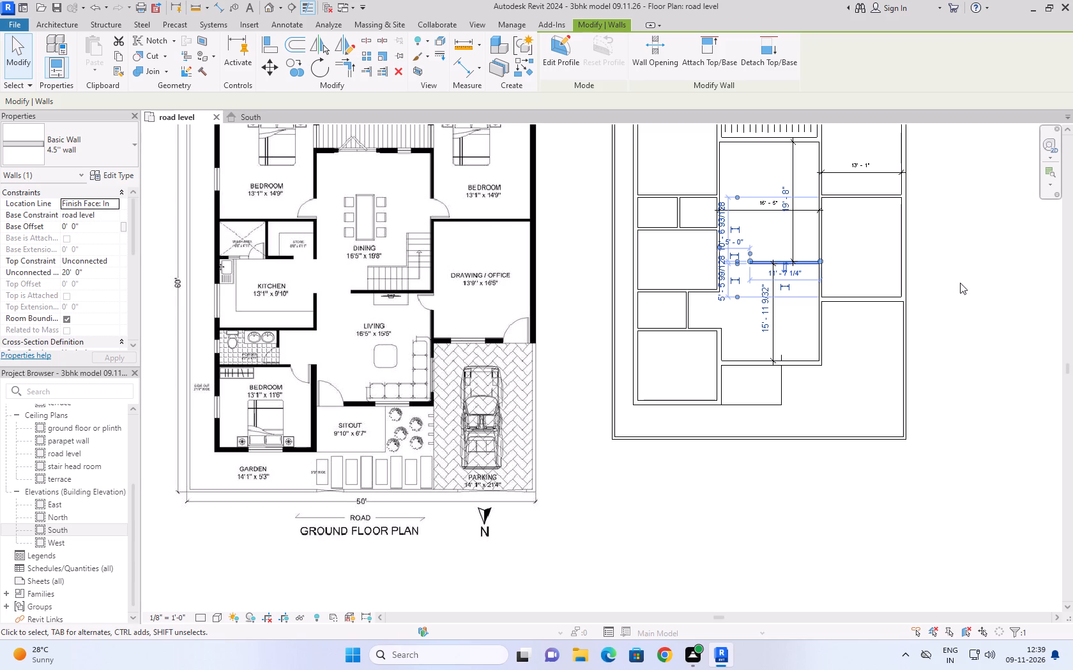
pyautogui.click(853, 348)
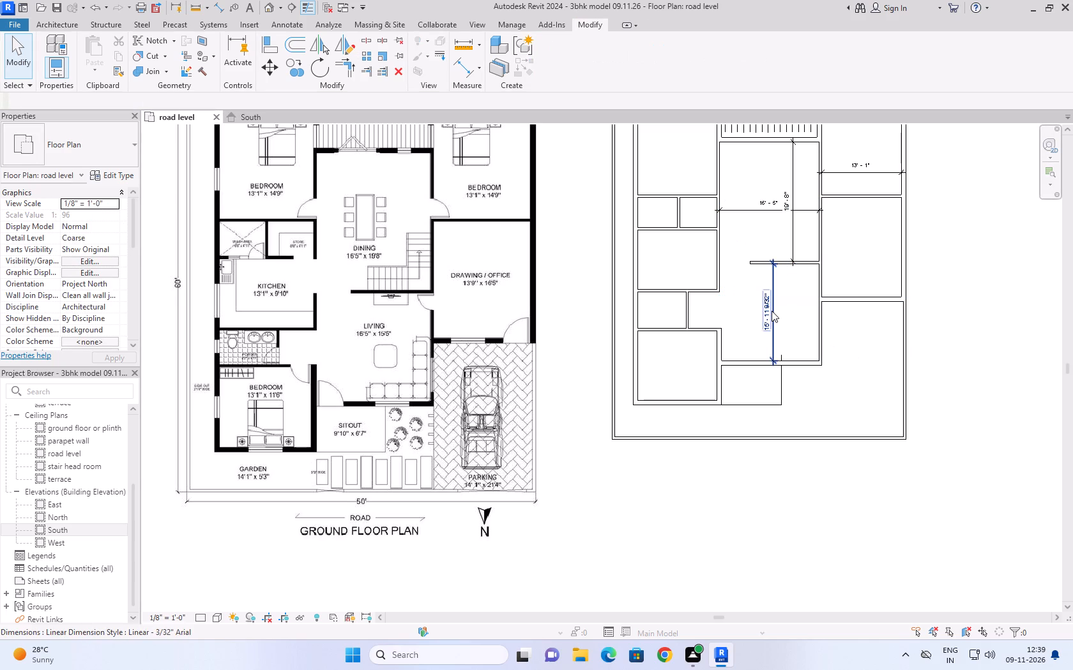
pyautogui.click(772, 311)
pyautogui.click(978, 284)
pyautogui.click(788, 359)
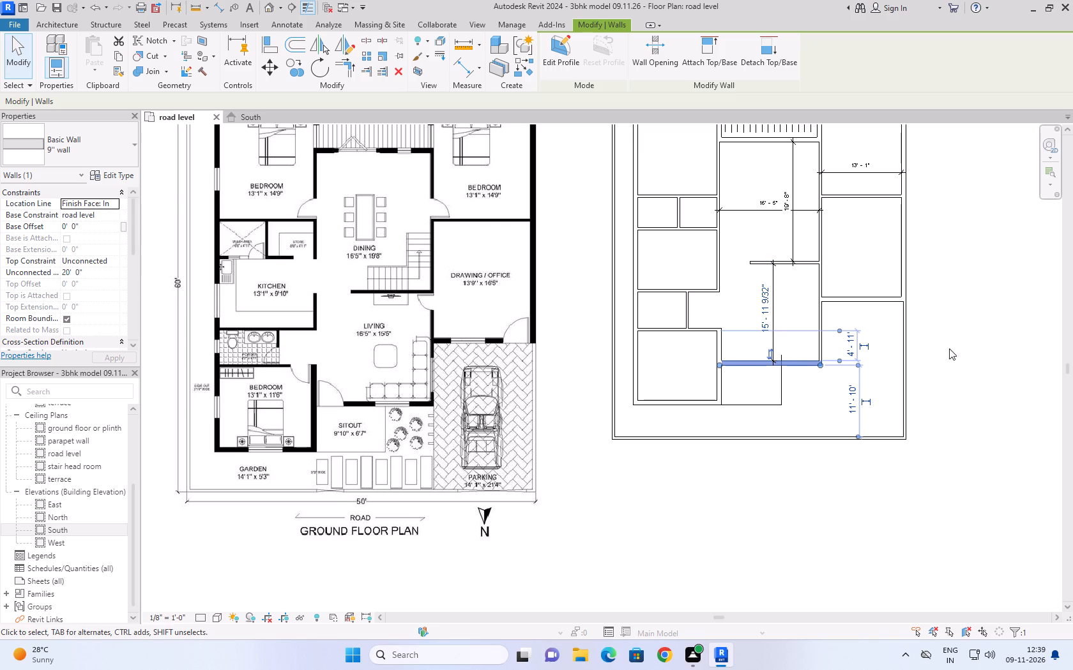
pyautogui.click(975, 312)
# Shorten the sitout's side line to 6'-7" so it ends at the outer face of the living room's front wall.
pyautogui.click(782, 385)
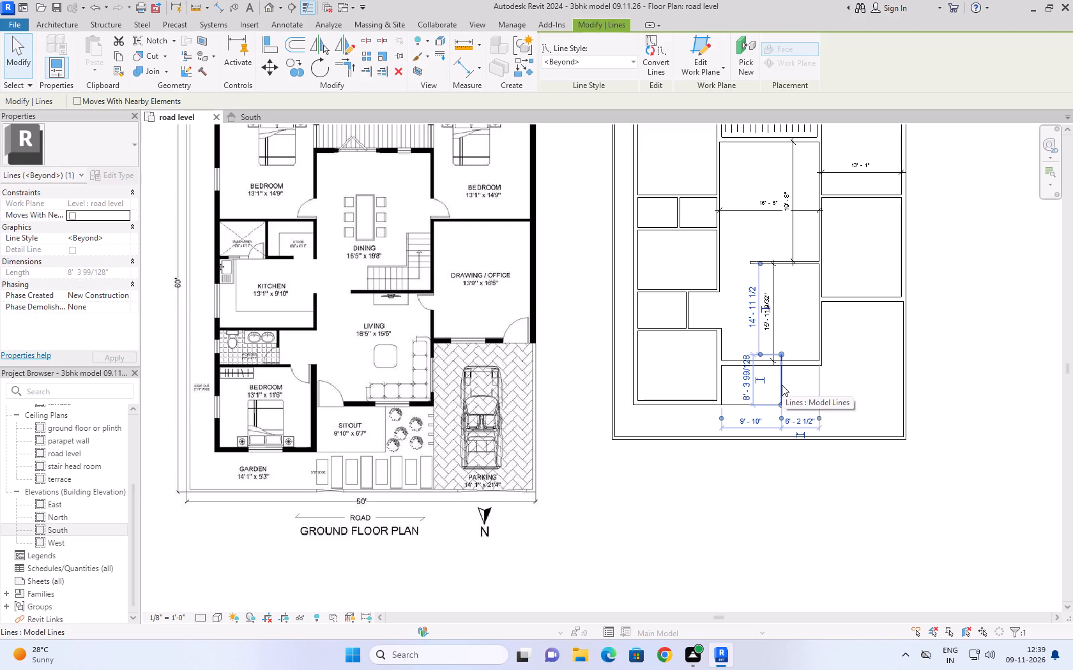
pyautogui.scroll(4, 807, 426)
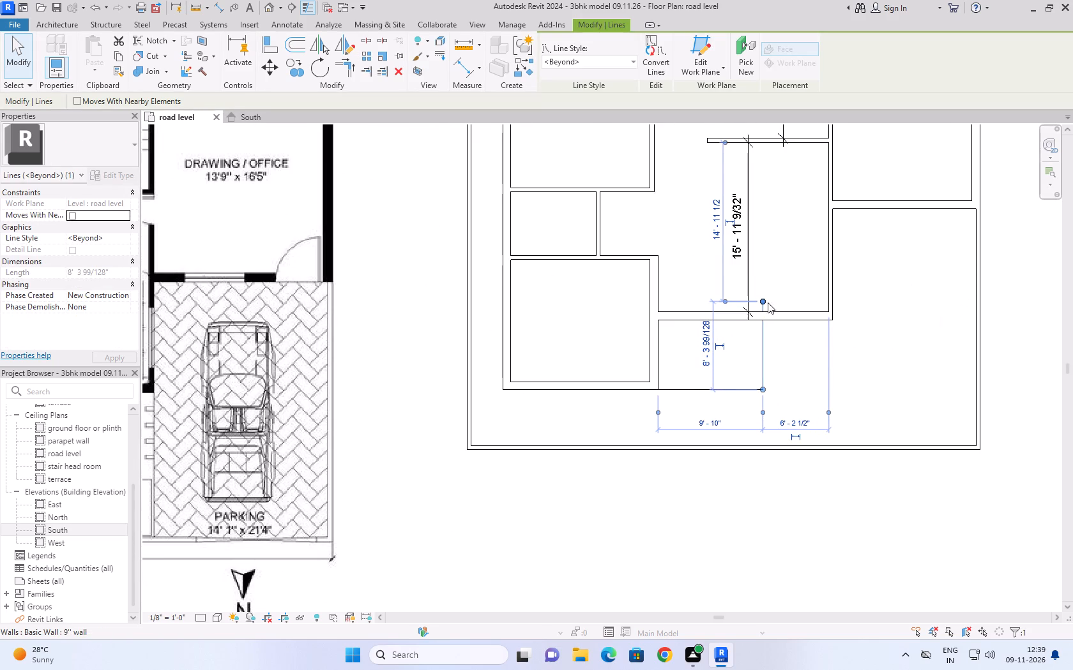
pyautogui.moveTo(763, 302); pyautogui.dragTo(763, 319)
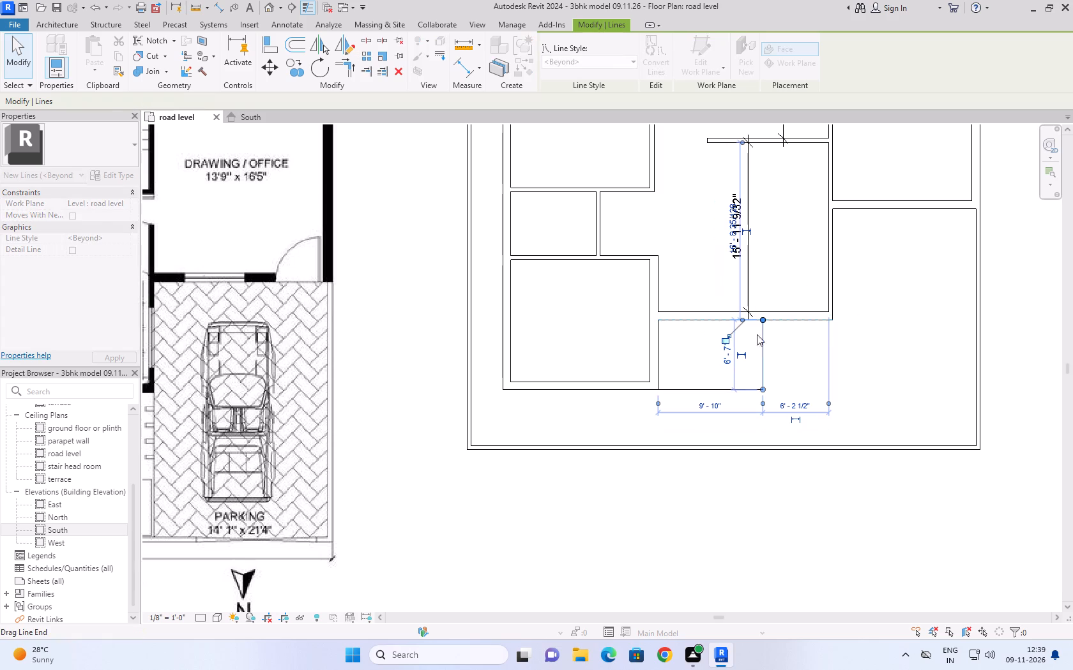
pyautogui.click(1001, 285)
pyautogui.scroll(-1, 909, 338)
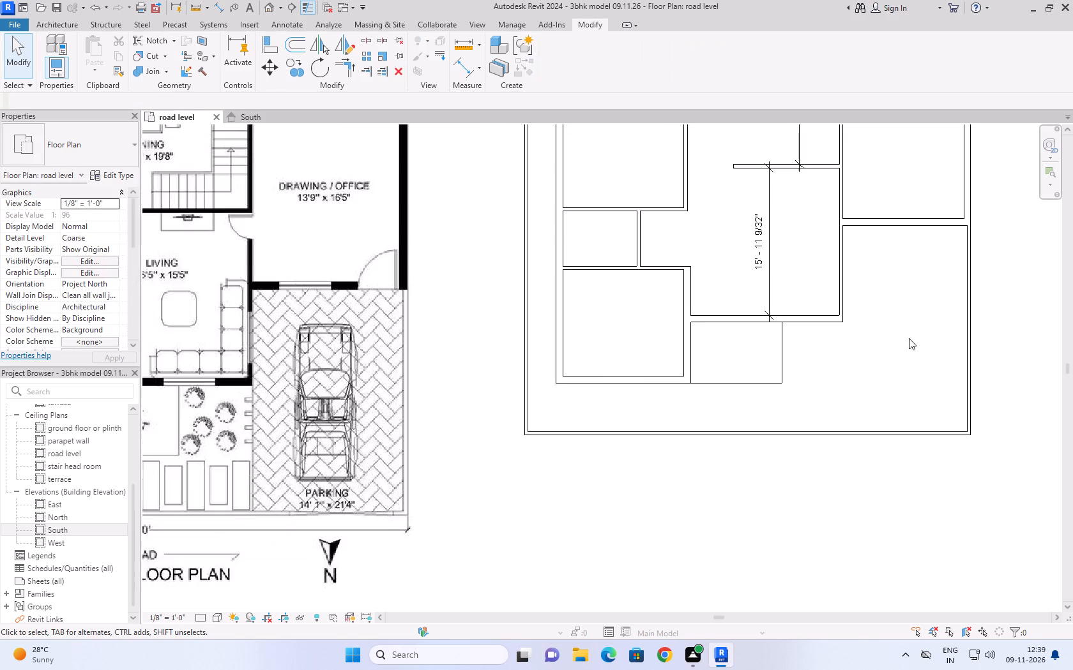
pyautogui.scroll(-1, 909, 338)
pyautogui.scroll(3, 826, 359)
pyautogui.click(787, 324)
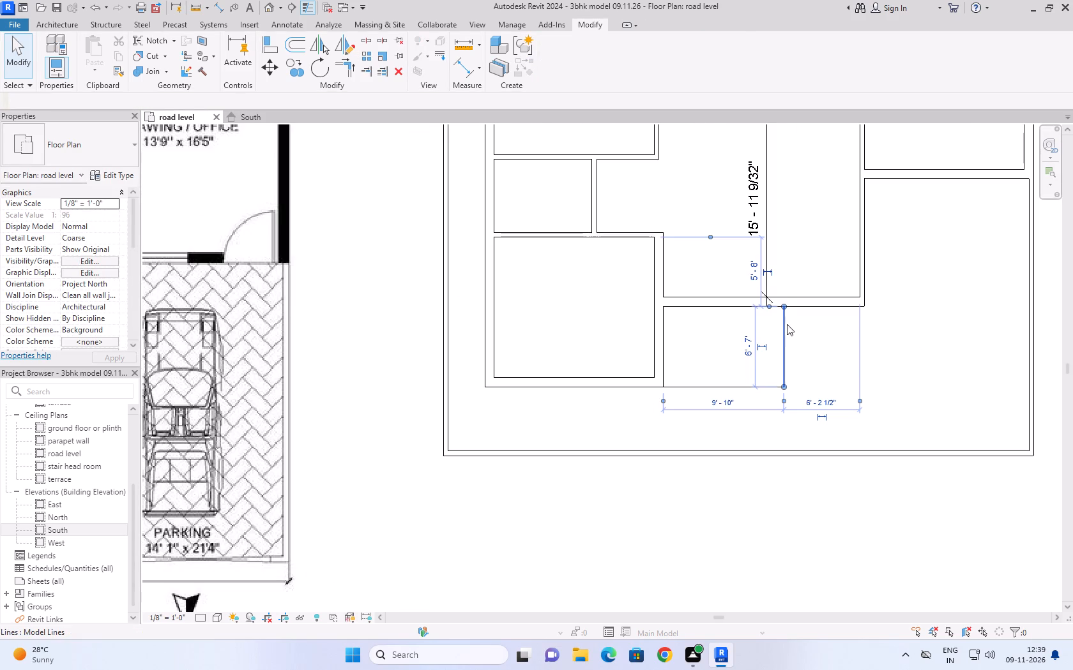
pyautogui.scroll(-2, 832, 359)
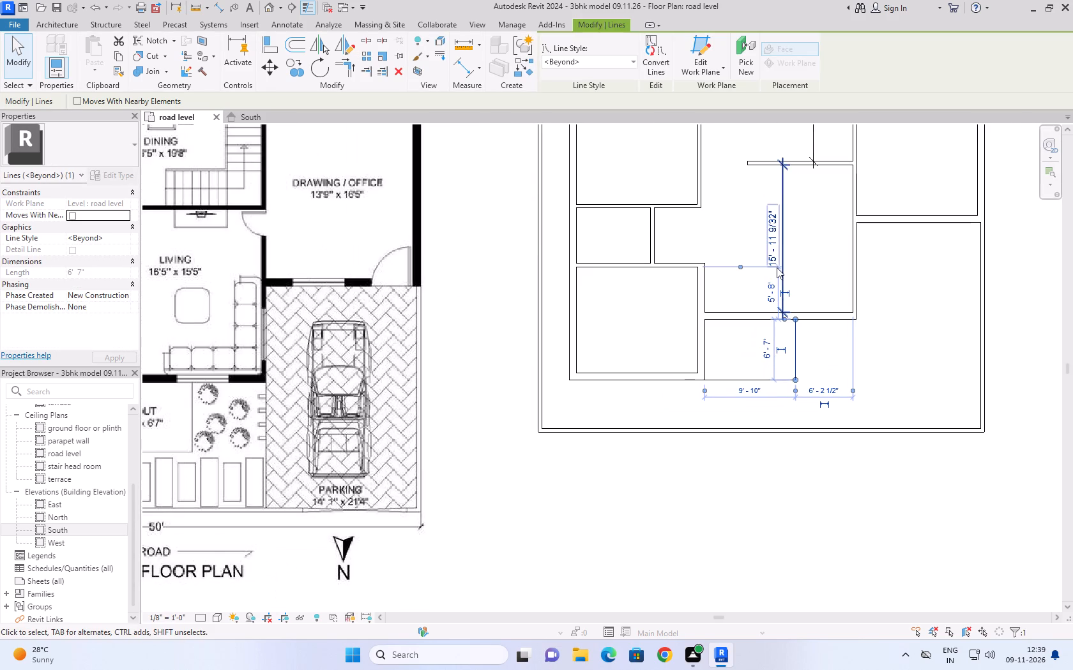
pyautogui.scroll(-2, 797, 215)
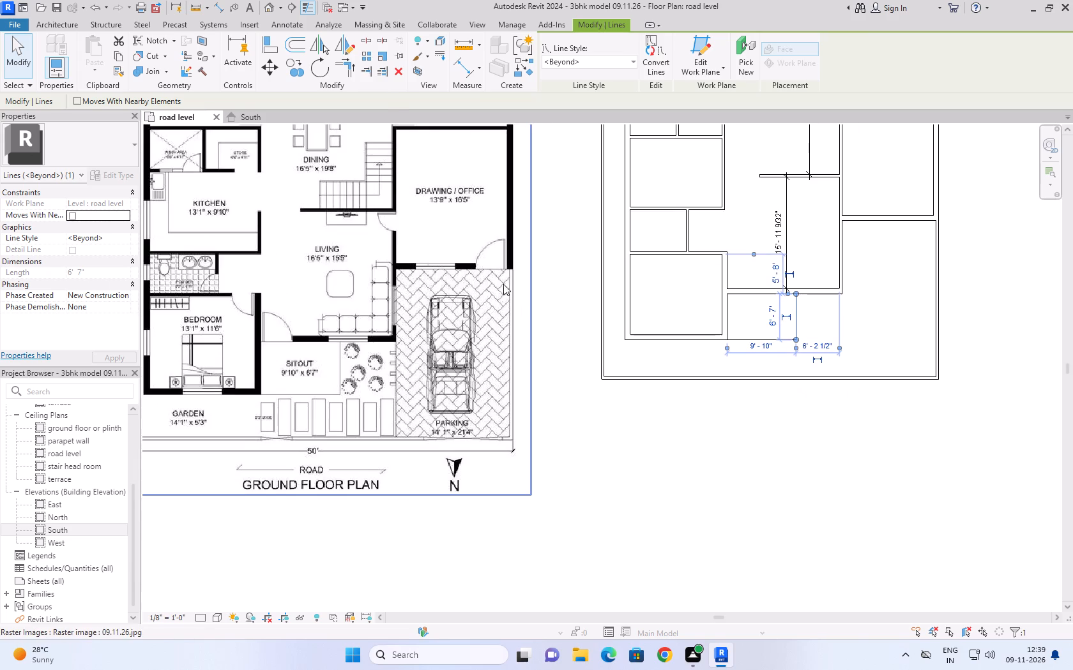
pyautogui.scroll(-3, 827, 233)
pyautogui.moveTo(820, 162); pyautogui.dragTo(802, 234, button='middle')
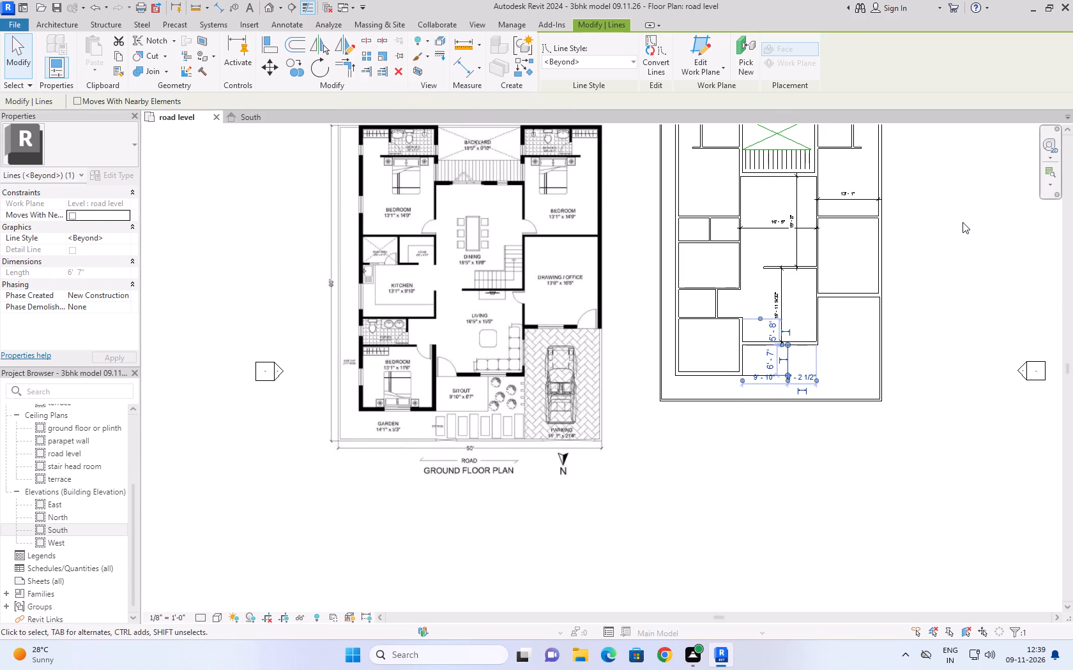
pyautogui.click(963, 222)
# Set the living room's length to 15'5" by moving the partition wall between dining and living towards the front.
pyautogui.click(784, 269)
pyautogui.scroll(5, 786, 268)
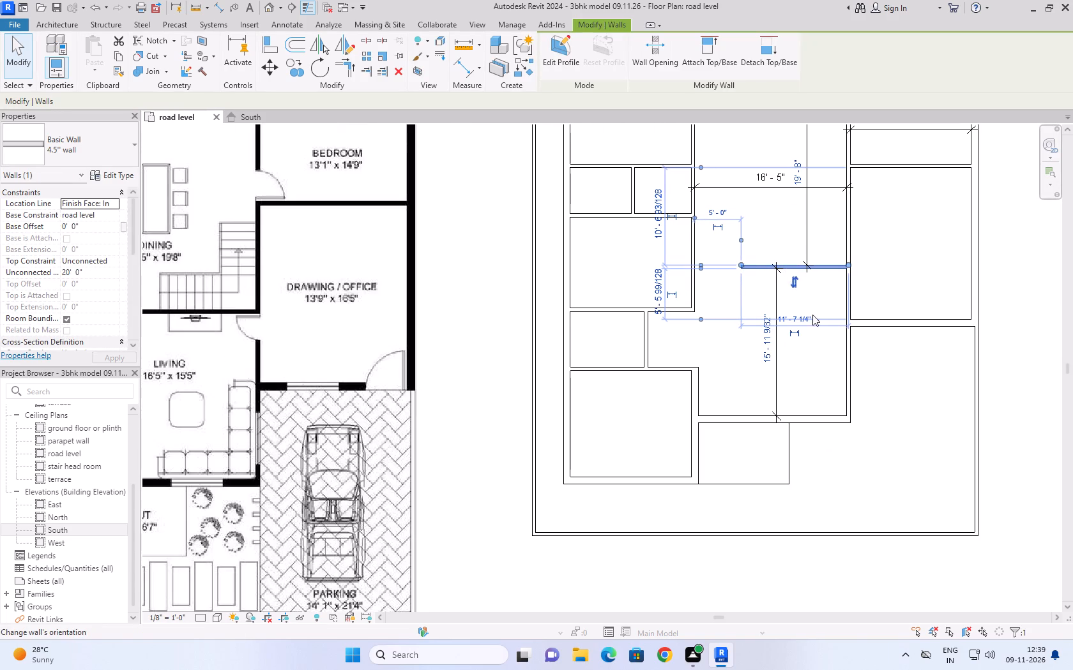
pyautogui.scroll(2, 927, 354)
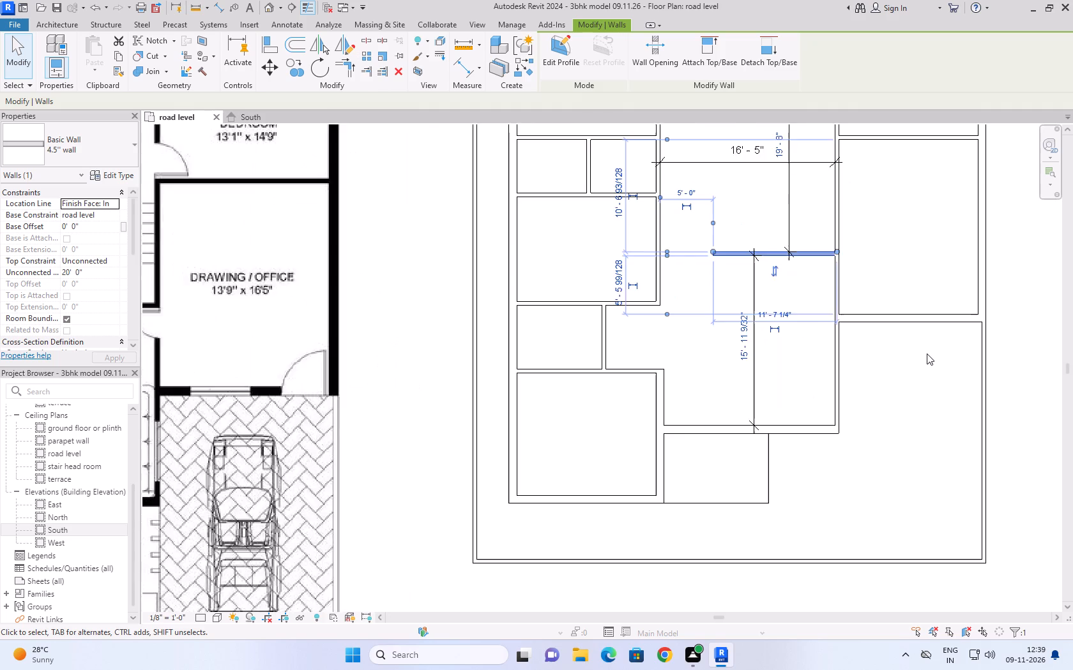
pyautogui.press('Down')
pyautogui.press('Down')
pyautogui.press('Down')
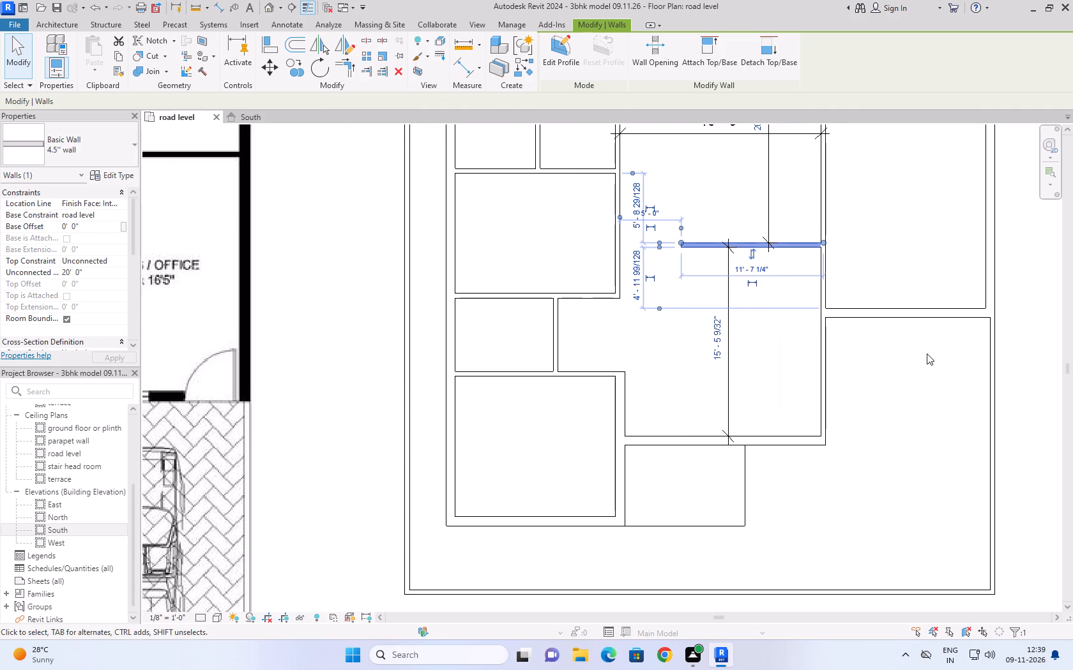
pyautogui.scroll(5, 927, 354)
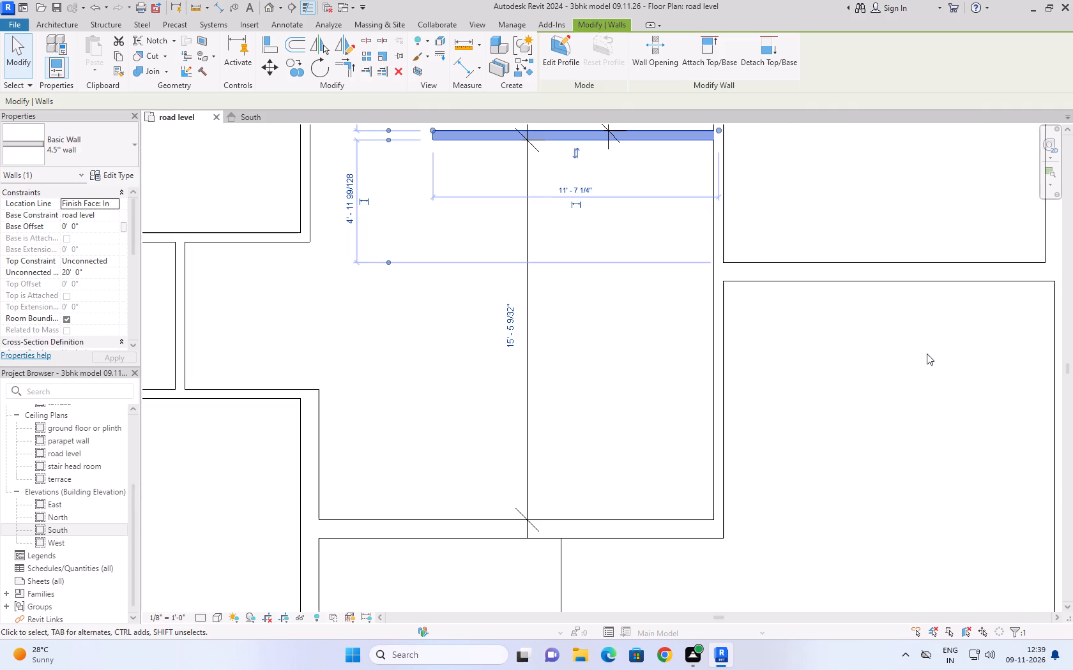
pyautogui.press('Down')
pyautogui.press('Down')
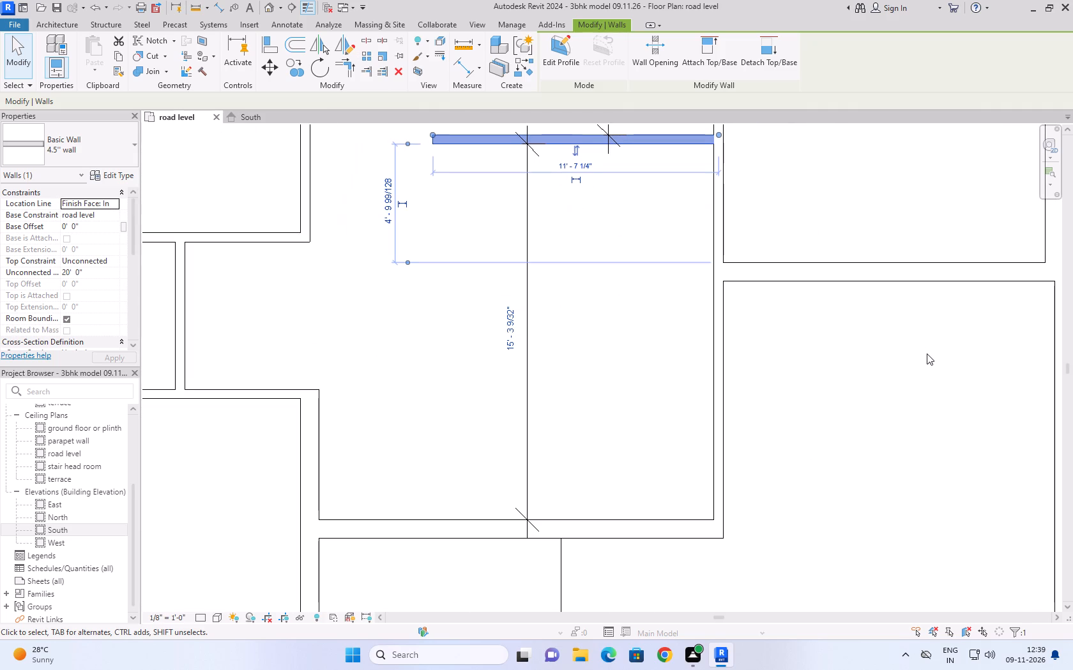
pyautogui.press('Up')
pyautogui.press('Up')
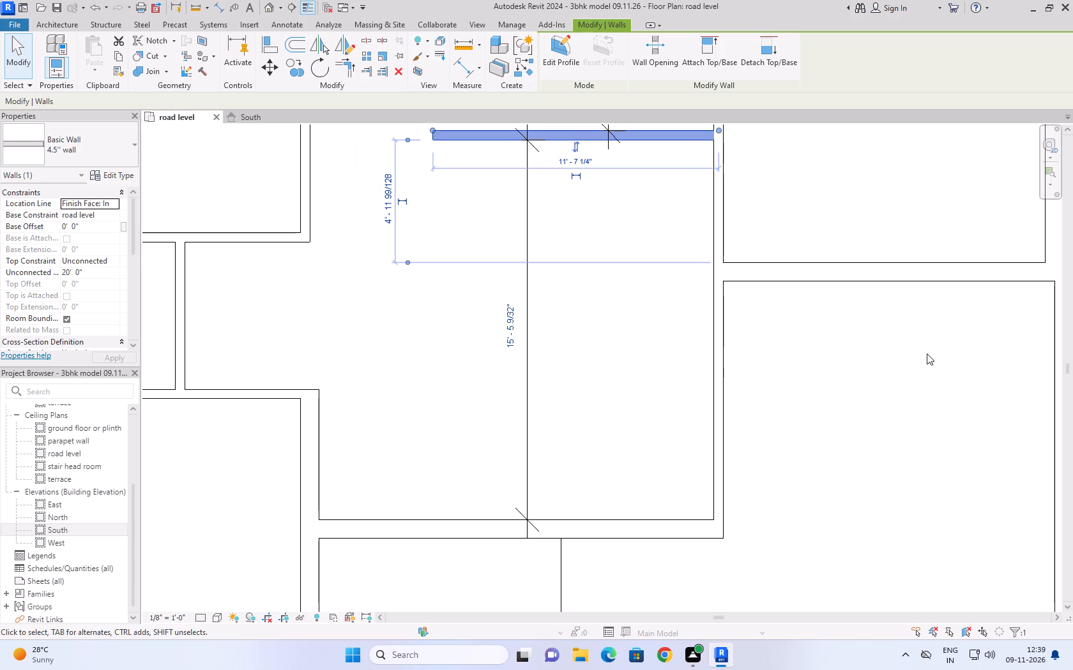
pyautogui.click(510, 329)
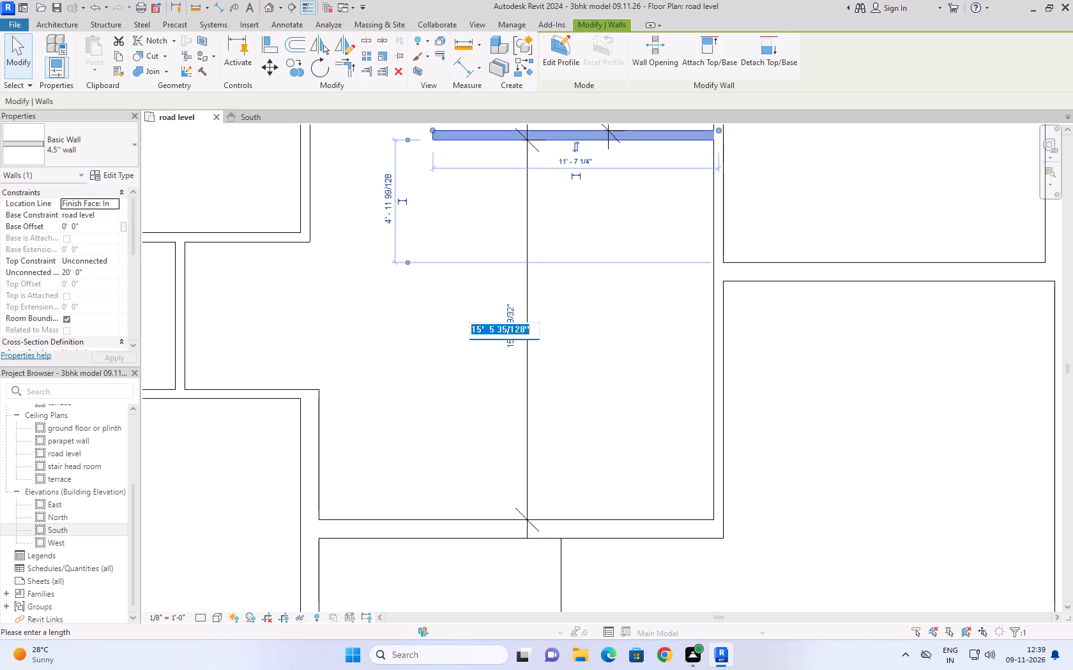
pyautogui.write("15'5''")
pyautogui.click(837, 341)
# Set the dining room's length to 19'8" by moving its rear wall beside the backyard.
pyautogui.scroll(-3, 652, 387)
pyautogui.moveTo(647, 309); pyautogui.dragTo(621, 482, button='middle')
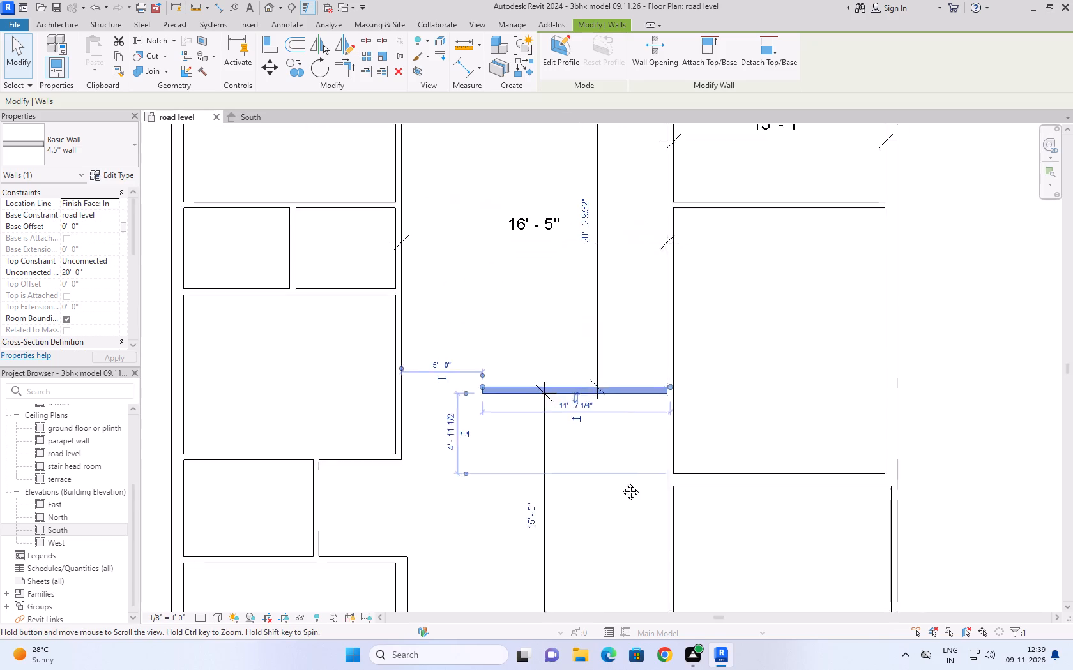
pyautogui.moveTo(621, 482); pyautogui.dragTo(619, 494, button='middle')
pyautogui.scroll(-4, 594, 339)
pyautogui.scroll(2, 611, 260)
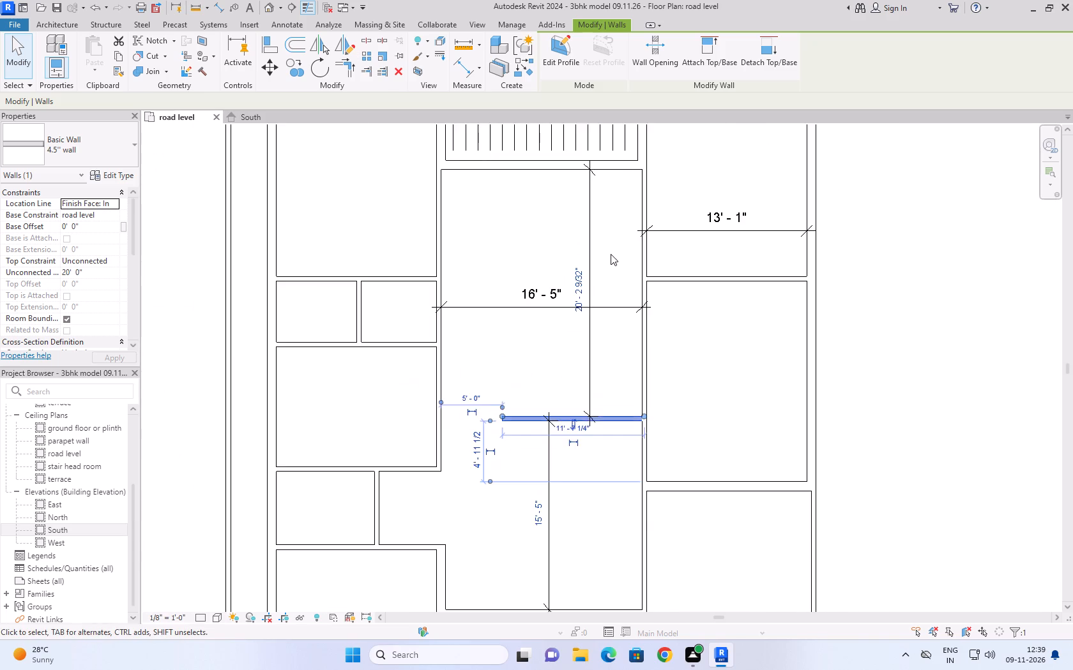
pyautogui.scroll(1, 611, 254)
pyautogui.moveTo(611, 254); pyautogui.dragTo(598, 342, button='middle')
pyautogui.click(545, 239)
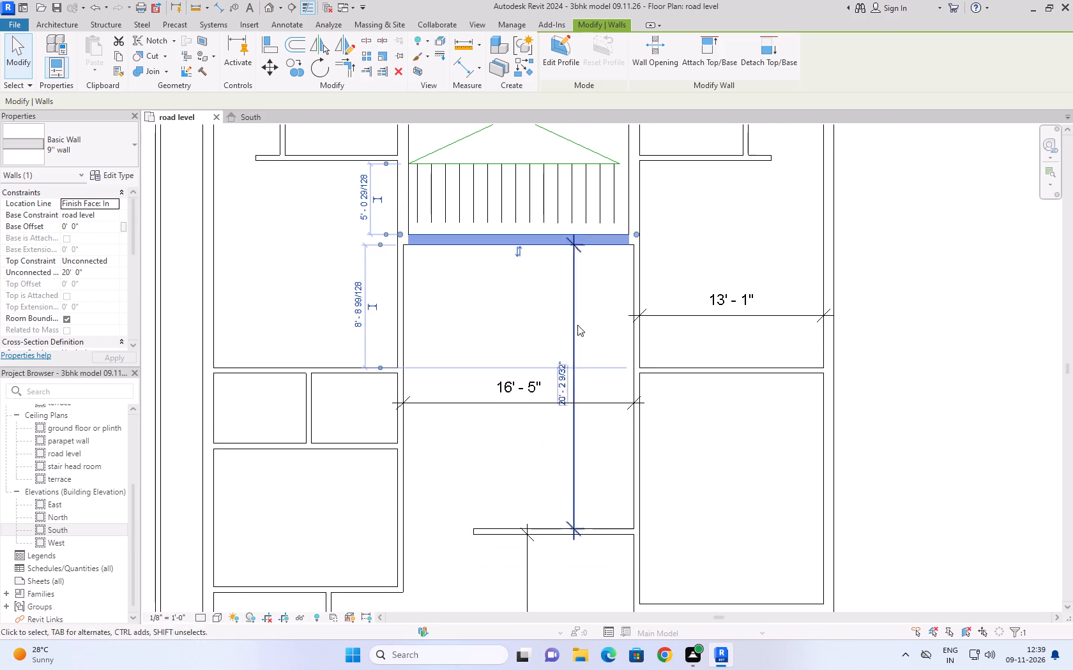
pyautogui.click(566, 377)
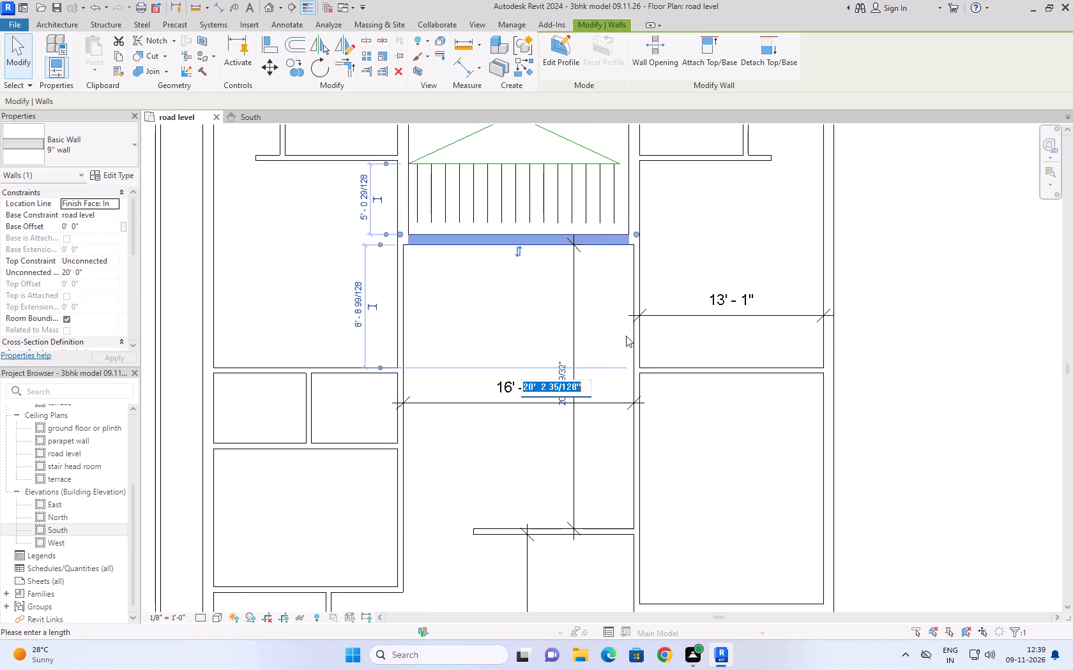
pyautogui.write("19'8''")
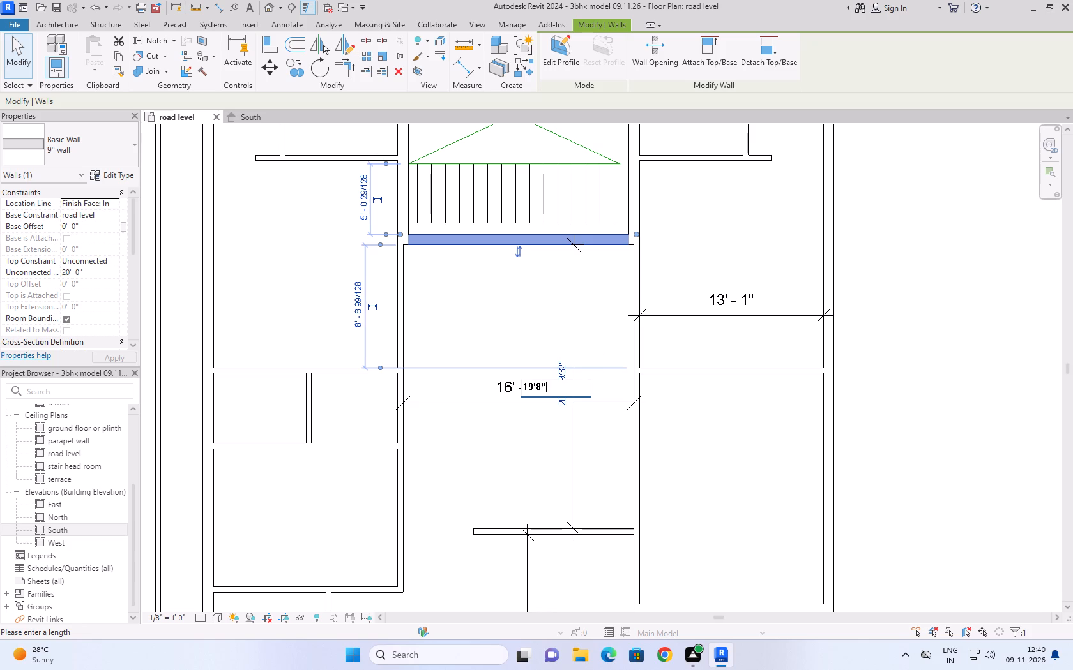
pyautogui.press('Return')
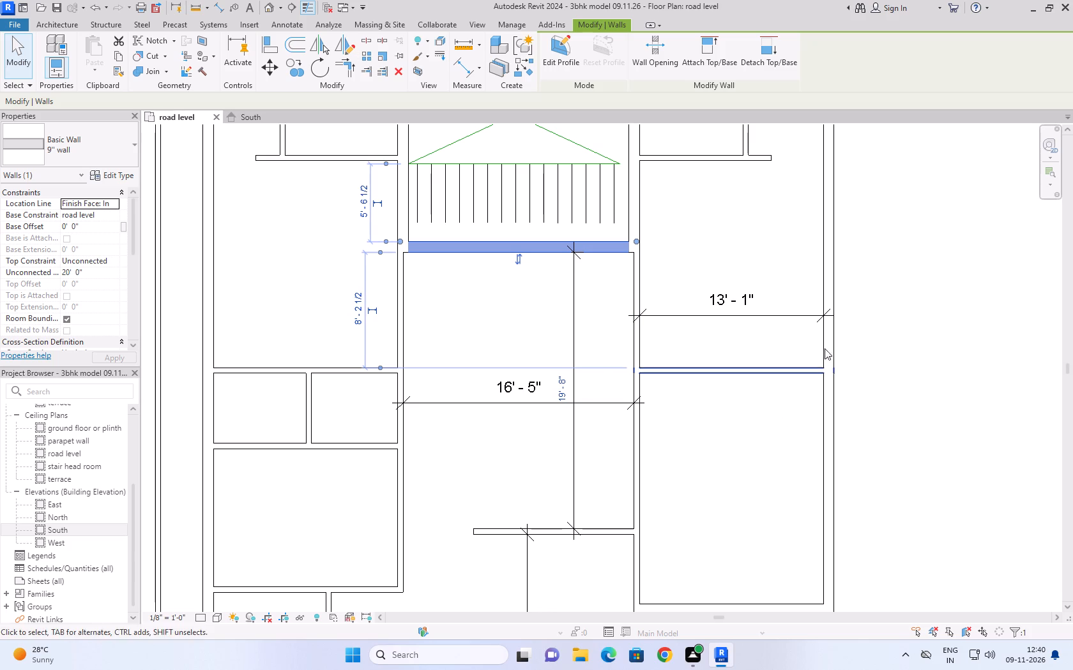
pyautogui.click(925, 241)
# Compare the adjusted dining and living room layout with the reference plan.
pyautogui.scroll(-4, 925, 241)
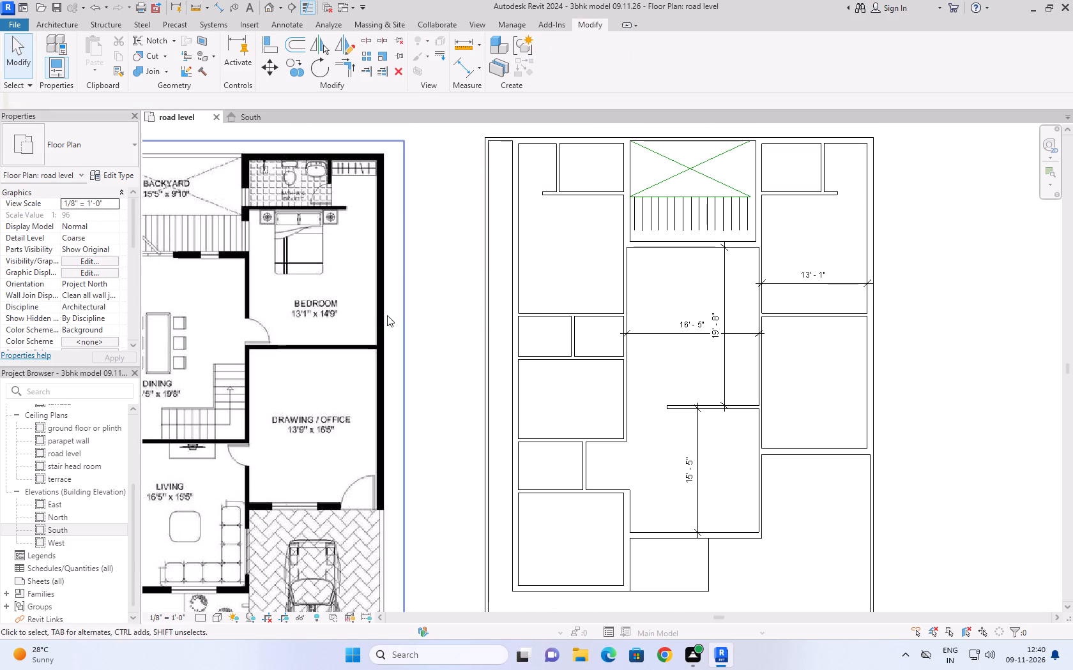
pyautogui.scroll(-5, 453, 244)
pyautogui.scroll(5, 324, 358)
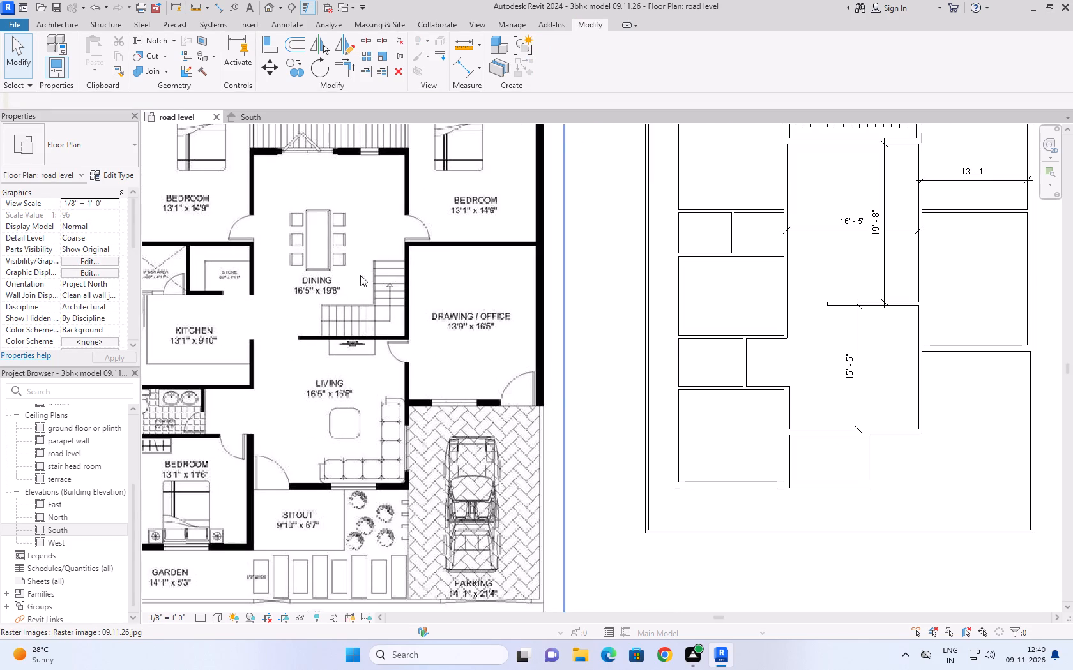
pyautogui.moveTo(393, 257); pyautogui.dragTo(162, 372, button='middle')
pyautogui.scroll(-4, 162, 372)
pyautogui.scroll(5, 400, 378)
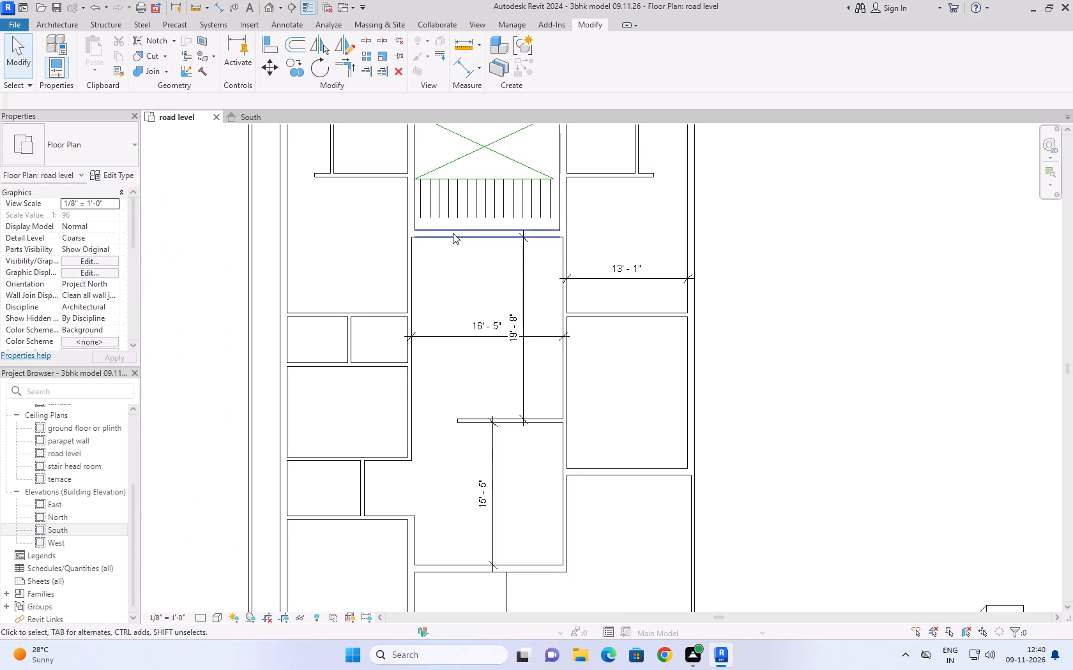
# Extend the first four parallel backyard lines, counted from the left side wall, to the dining room's rear wall at 5'-6 1/2" length.
pyautogui.scroll(5, 451, 228)
pyautogui.click(390, 200)
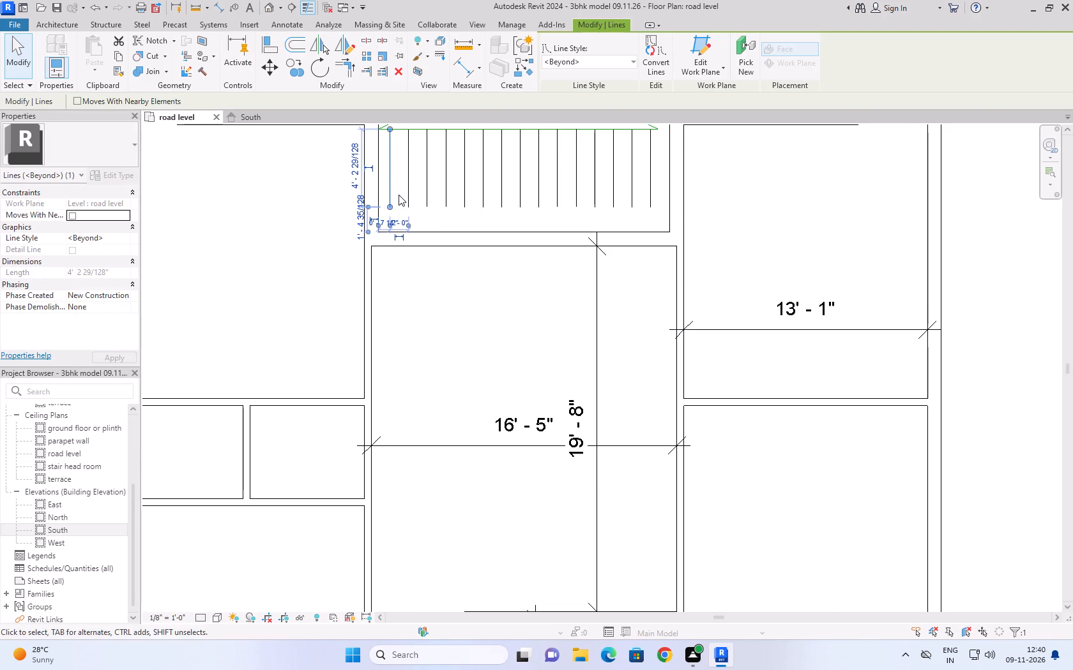
pyautogui.scroll(3, 399, 197)
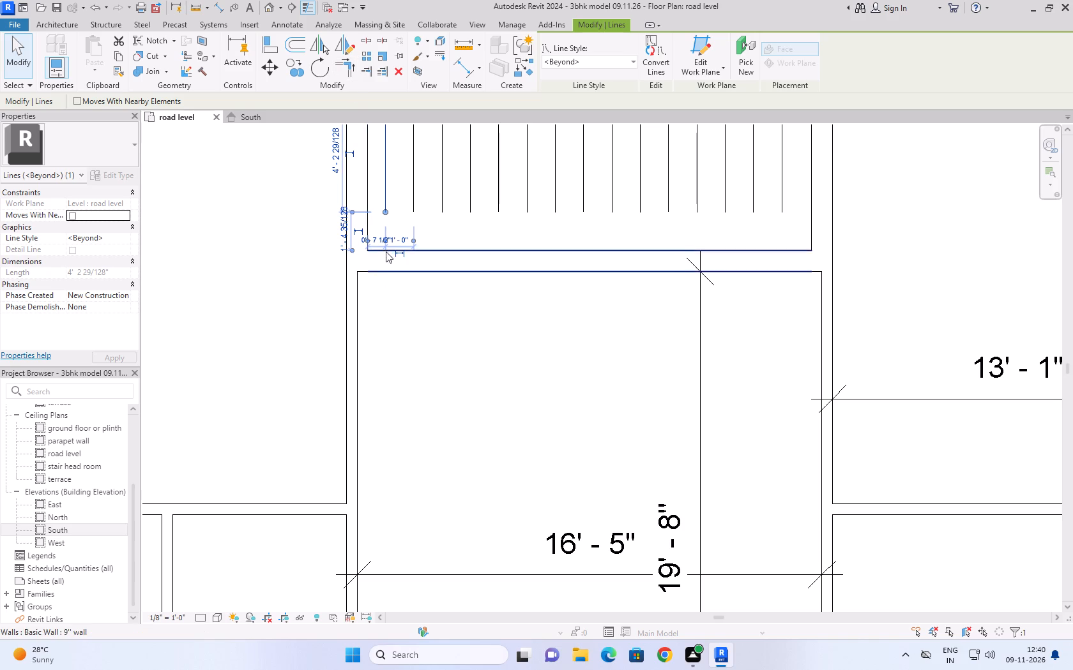
pyautogui.scroll(3, 388, 248)
pyautogui.moveTo(381, 198); pyautogui.dragTo(381, 264)
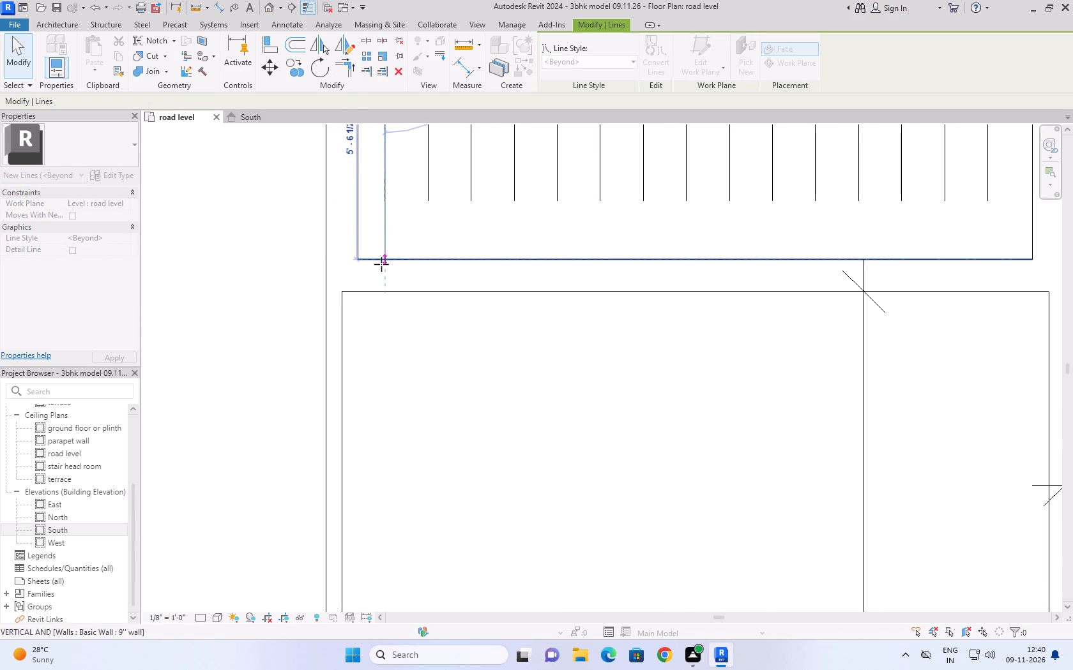
pyautogui.moveTo(381, 264); pyautogui.dragTo(382, 261)
pyautogui.click(425, 200)
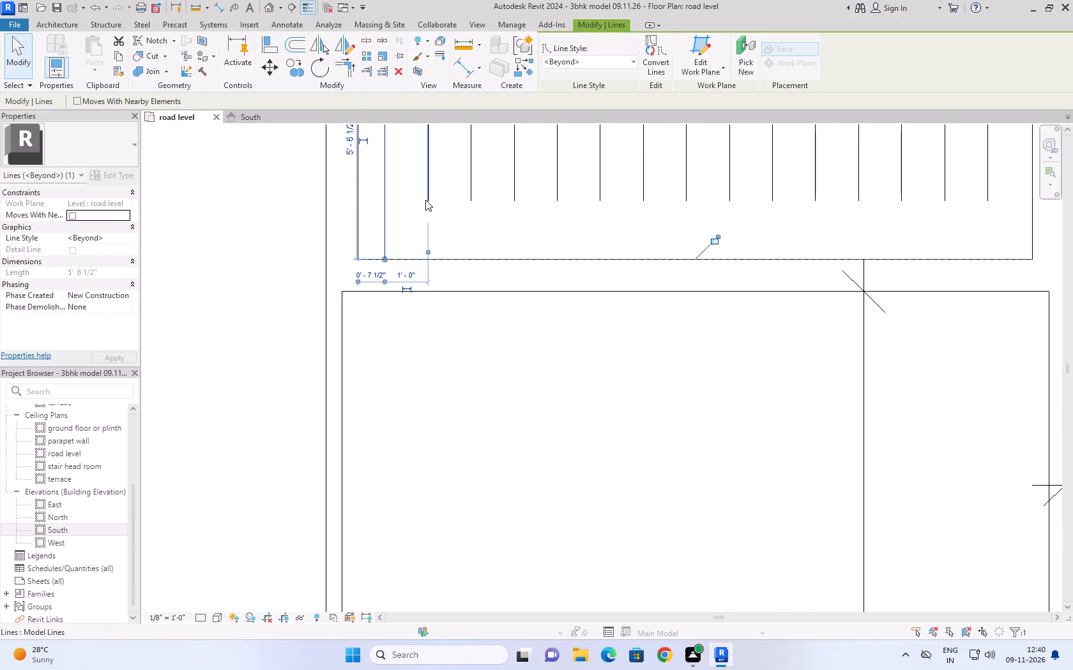
pyautogui.moveTo(429, 200); pyautogui.dragTo(429, 258)
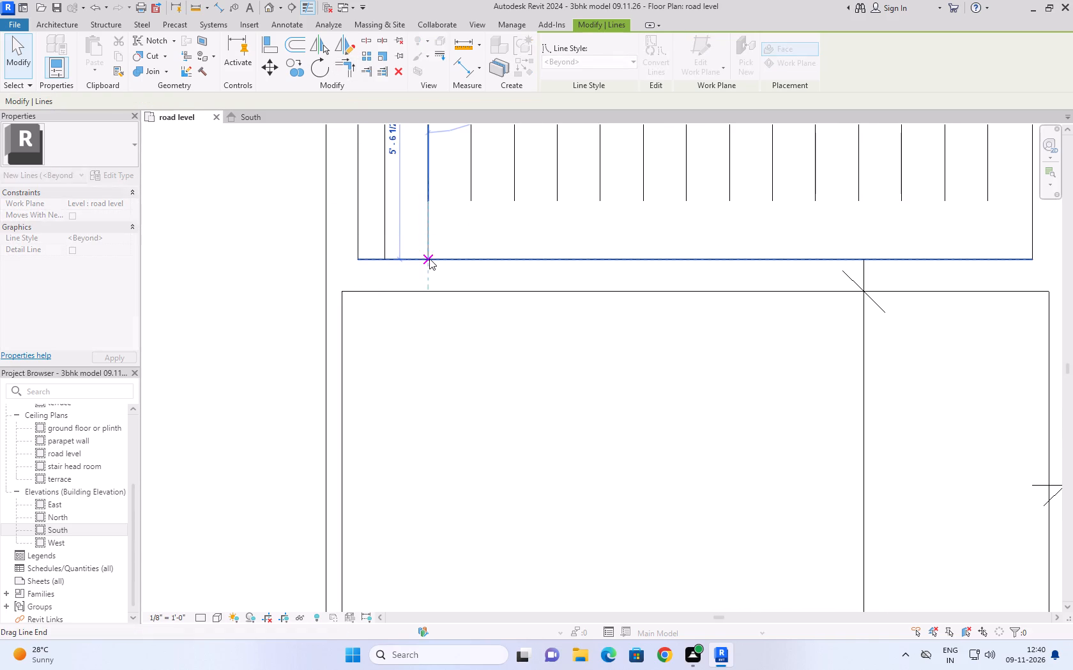
pyautogui.click(467, 200)
pyautogui.moveTo(470, 198); pyautogui.dragTo(473, 249)
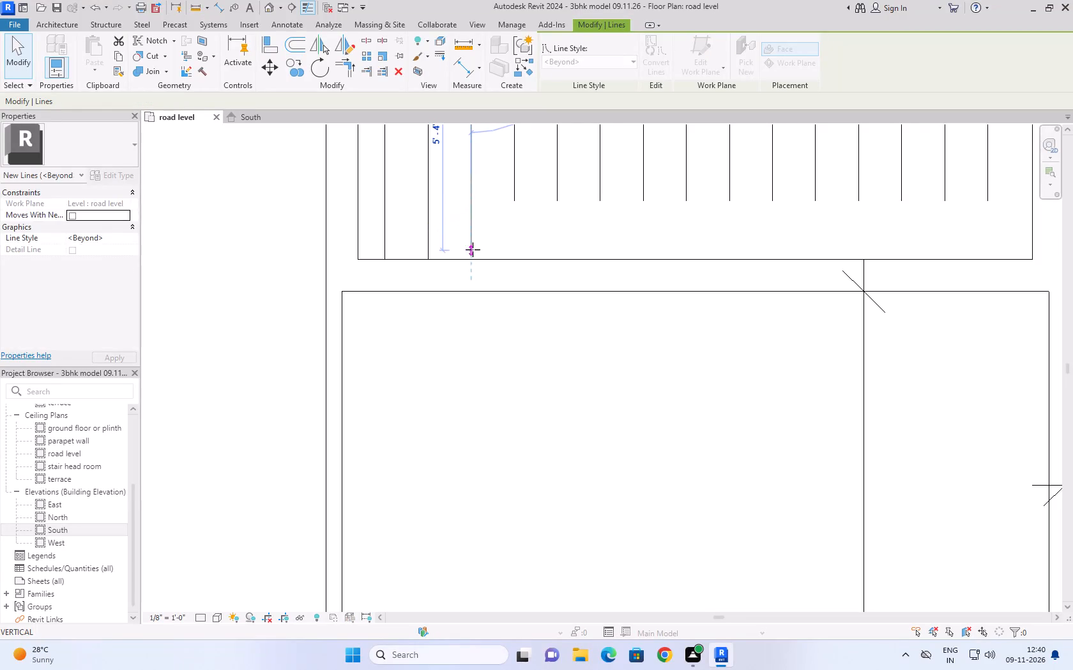
pyautogui.moveTo(473, 249); pyautogui.dragTo(473, 258)
pyautogui.click(513, 198)
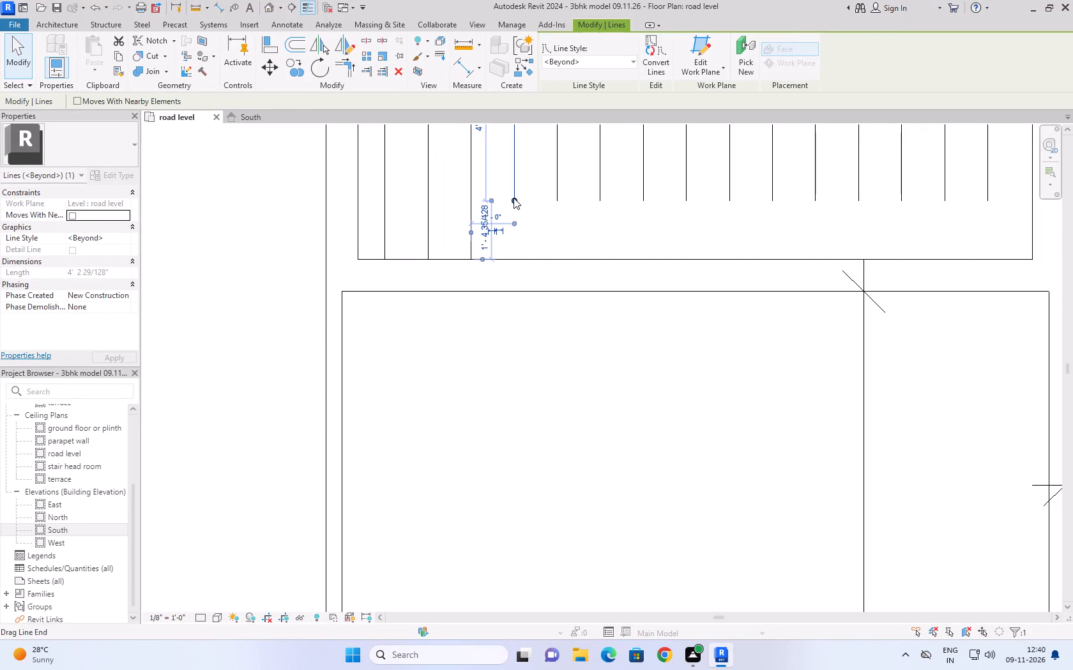
pyautogui.moveTo(514, 198); pyautogui.dragTo(515, 259)
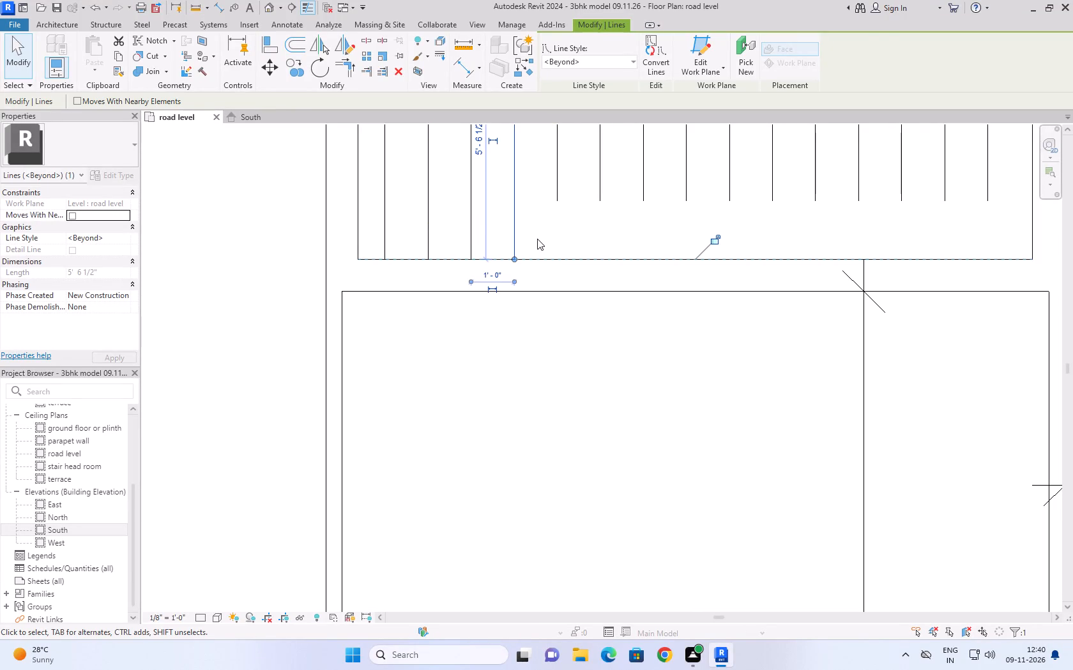
# Extend the fifth to tenth parallel backyard lines straight to the dining room's rear wall, each 5'-6 1/2" long.
pyautogui.click(557, 198)
pyautogui.moveTo(559, 202); pyautogui.dragTo(561, 262)
pyautogui.click(600, 200)
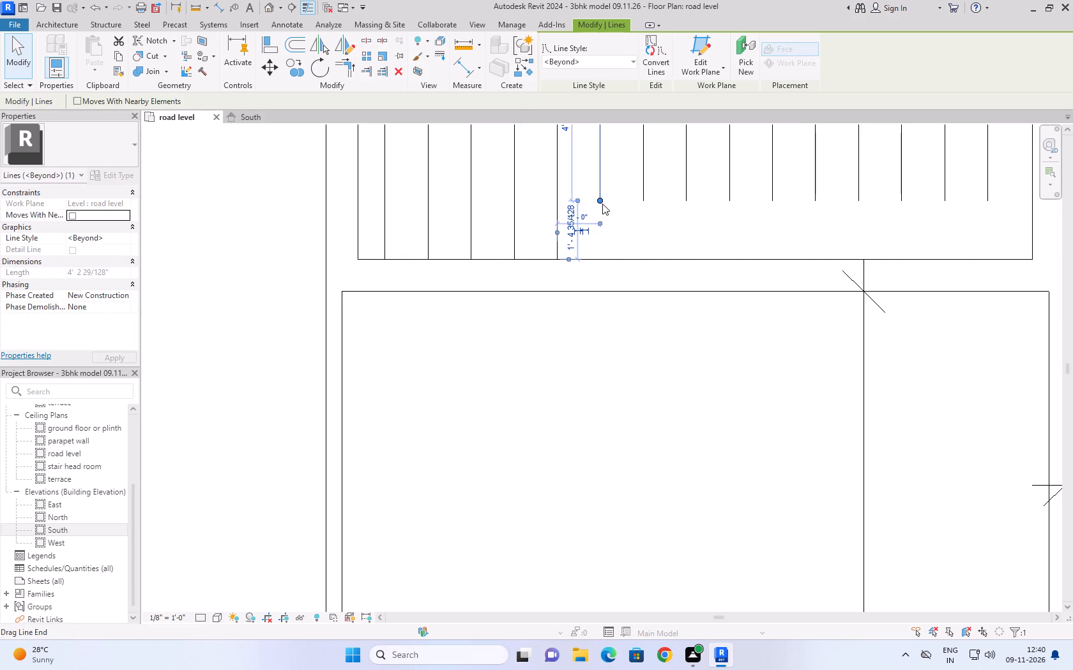
pyautogui.moveTo(602, 202); pyautogui.dragTo(598, 262)
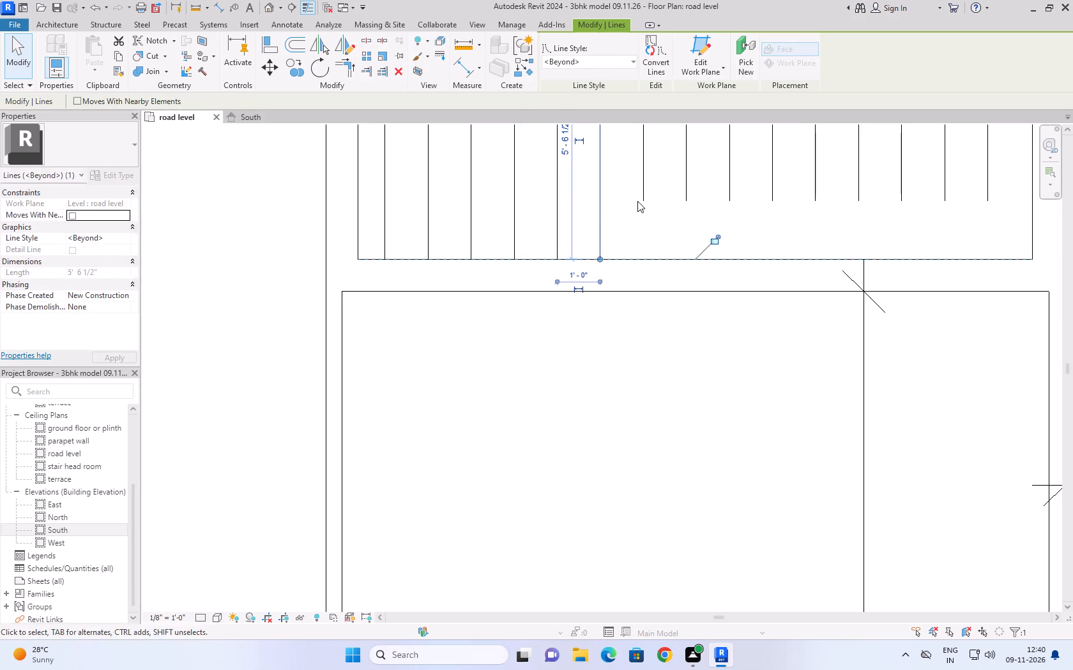
pyautogui.click(640, 197)
pyautogui.moveTo(643, 202); pyautogui.dragTo(645, 256)
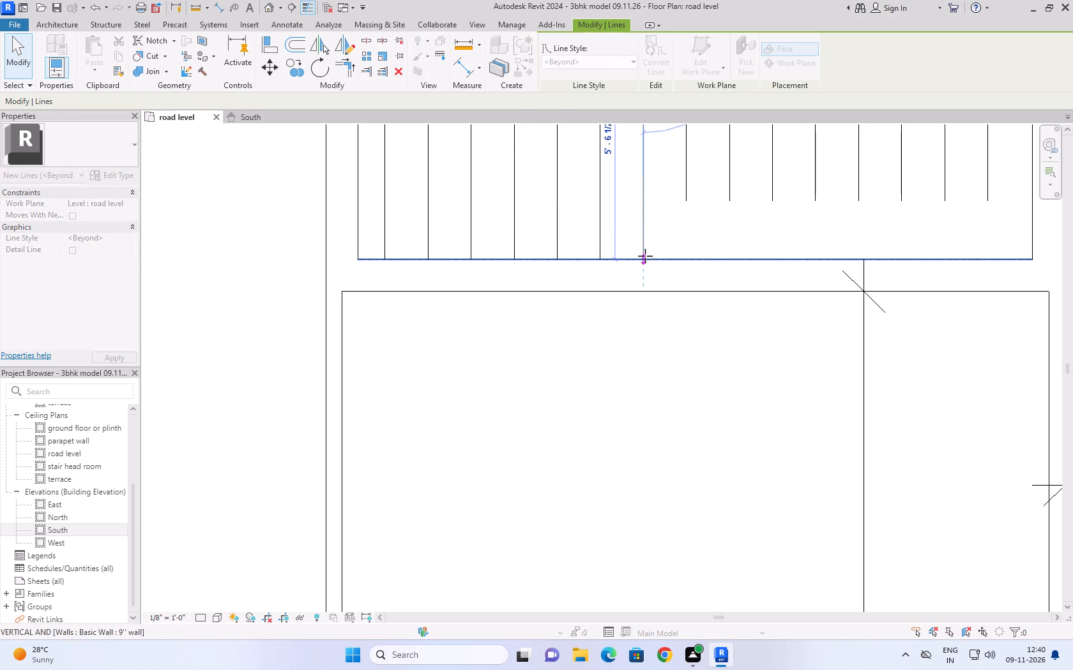
pyautogui.moveTo(645, 256); pyautogui.dragTo(646, 257)
pyautogui.click(688, 191)
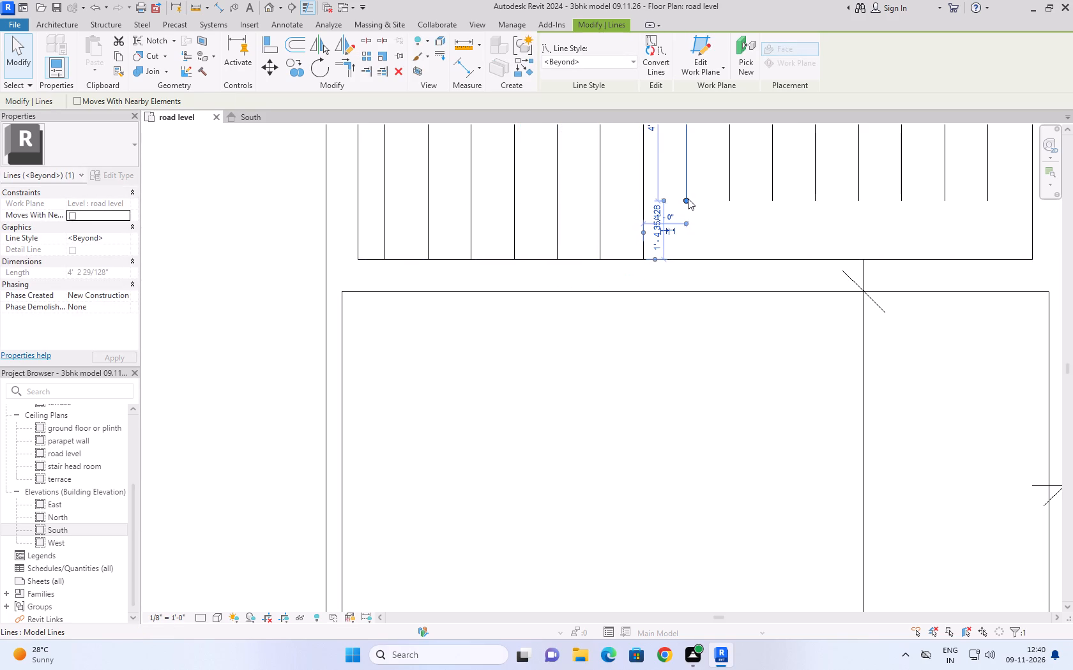
pyautogui.moveTo(687, 199); pyautogui.dragTo(687, 260)
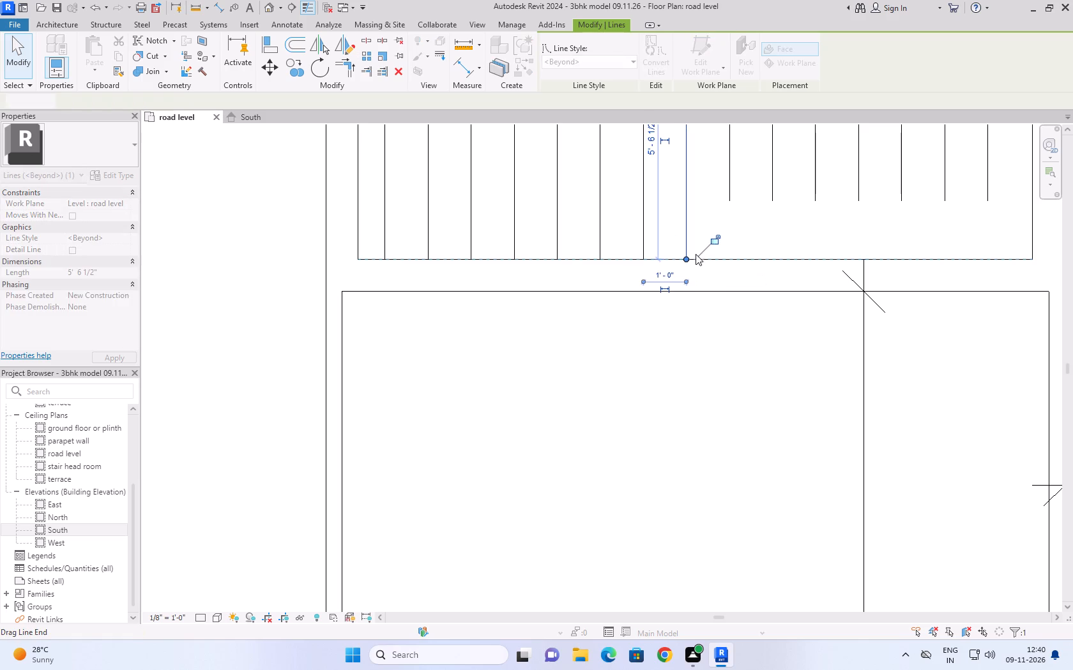
pyautogui.click(728, 200)
pyautogui.moveTo(729, 199); pyautogui.dragTo(733, 258)
pyautogui.click(771, 191)
pyautogui.moveTo(773, 200); pyautogui.dragTo(773, 201)
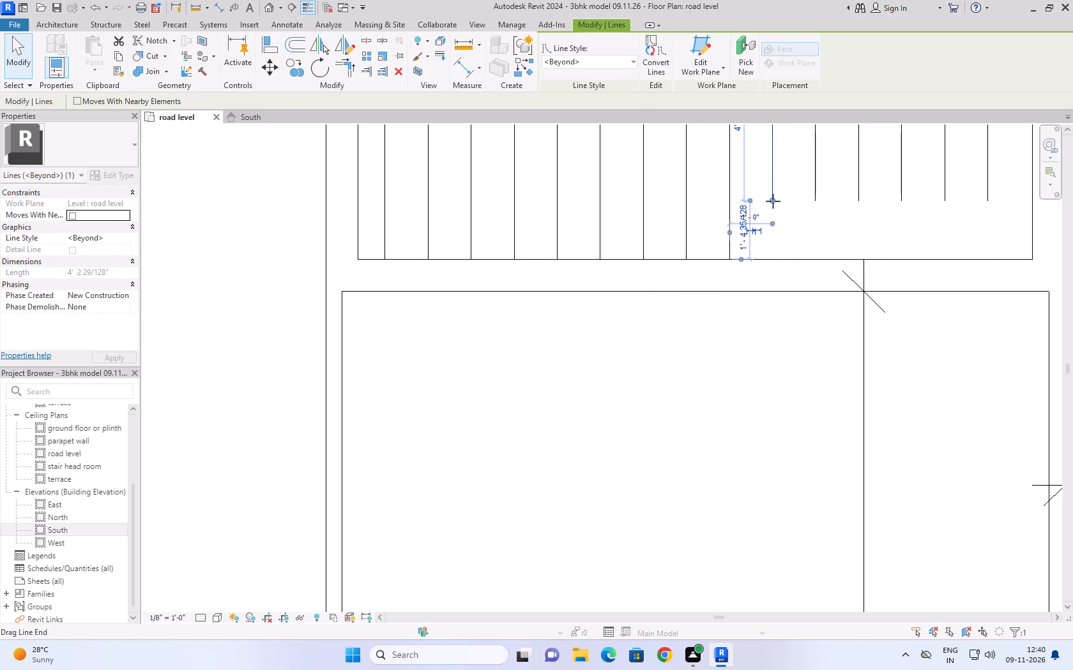
pyautogui.moveTo(773, 201); pyautogui.dragTo(773, 260)
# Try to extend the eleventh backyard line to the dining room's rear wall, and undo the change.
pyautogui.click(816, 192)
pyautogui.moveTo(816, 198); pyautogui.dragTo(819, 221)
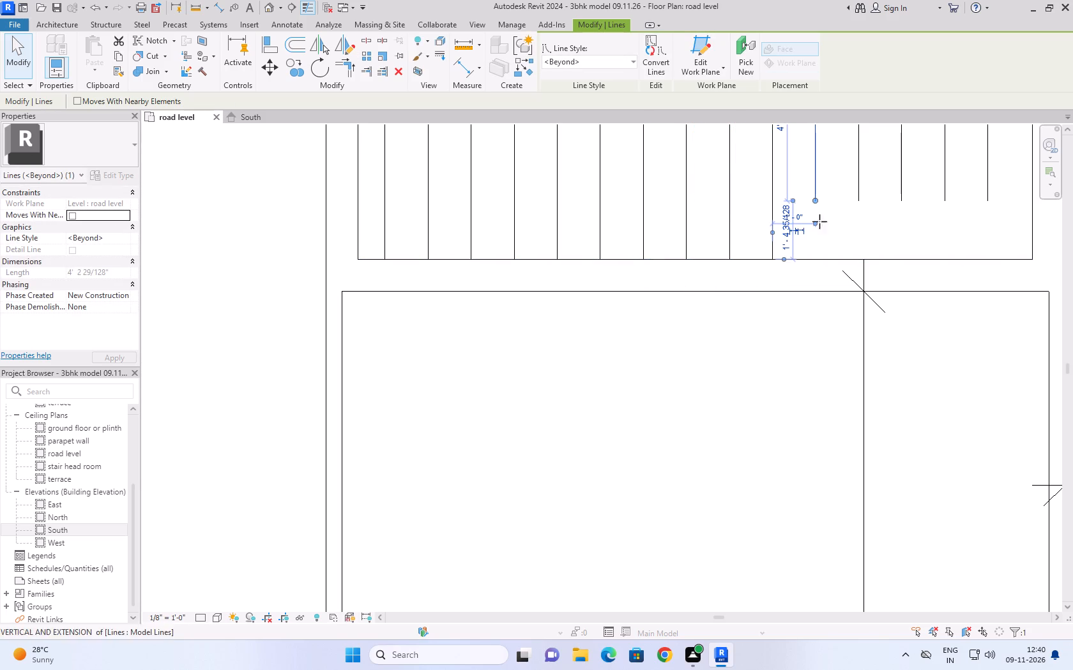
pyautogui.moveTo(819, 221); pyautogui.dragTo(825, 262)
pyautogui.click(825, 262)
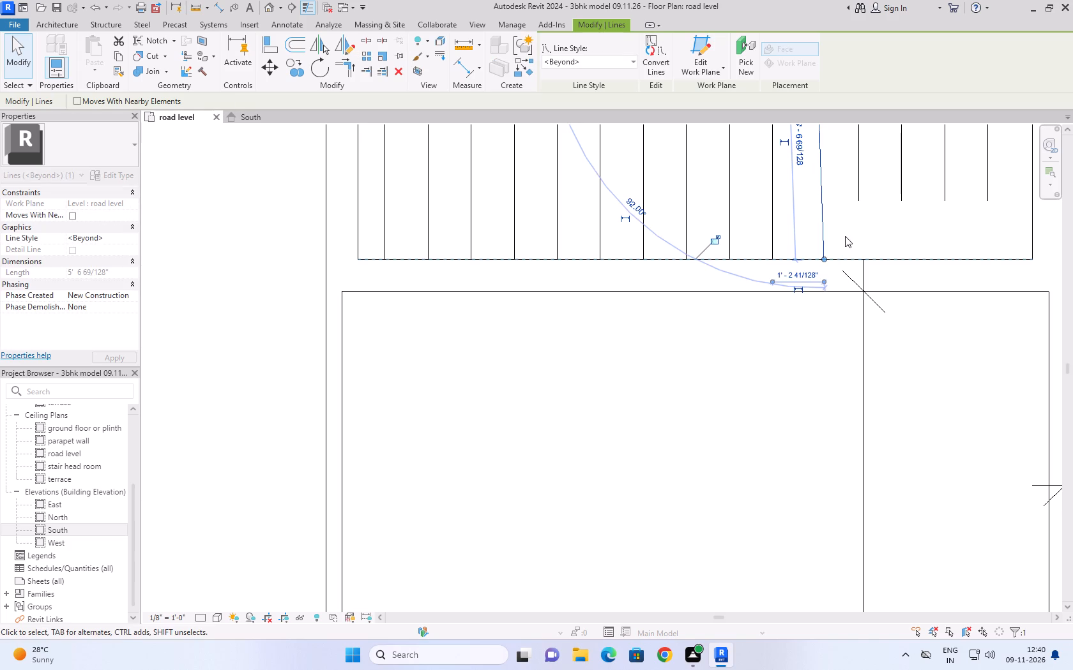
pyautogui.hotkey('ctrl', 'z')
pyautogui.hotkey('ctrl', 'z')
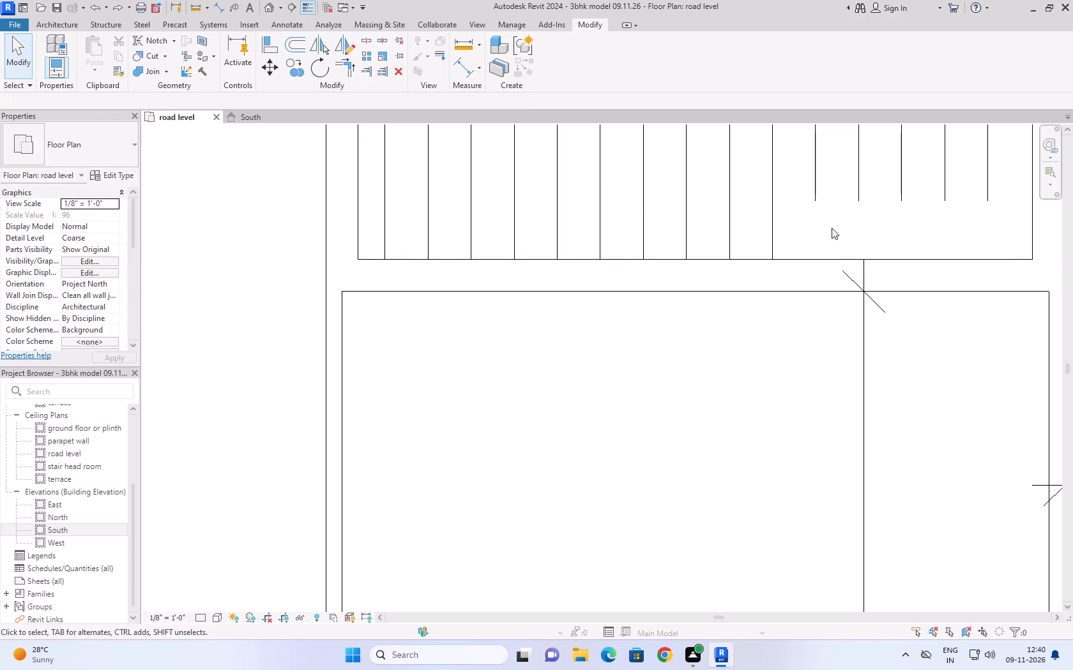
# Extend the eleventh and twelfth backyard lines straight to the dining room's rear wall, each 5'-6 1/2" long.
pyautogui.click(815, 180)
pyautogui.moveTo(814, 199); pyautogui.dragTo(818, 242)
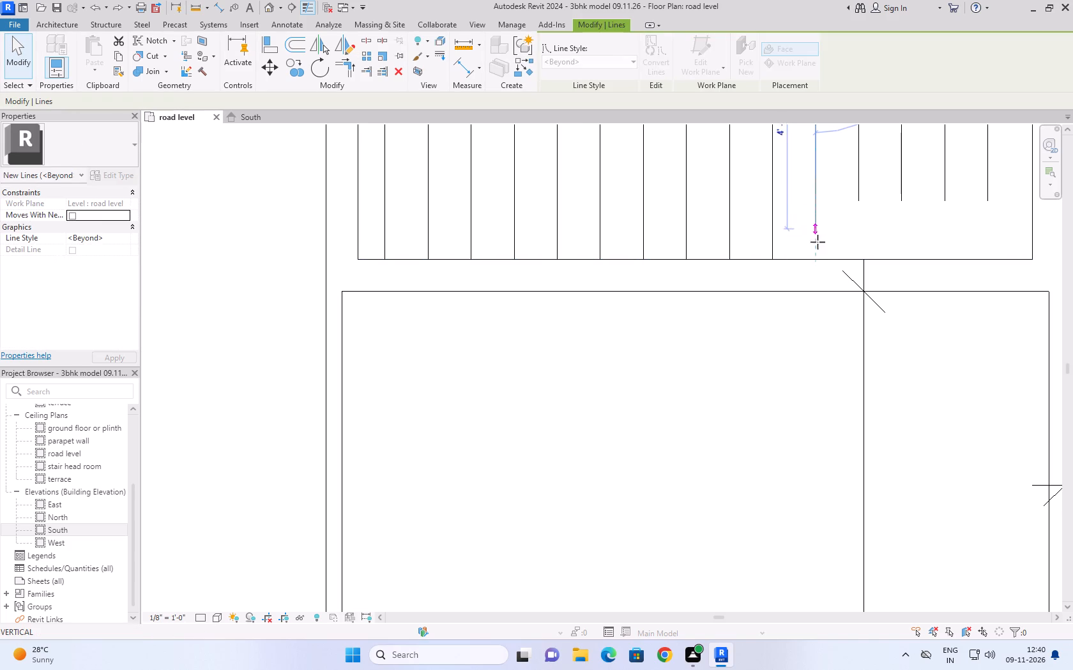
pyautogui.moveTo(818, 242); pyautogui.dragTo(818, 258)
pyautogui.click(851, 235)
pyautogui.click(859, 200)
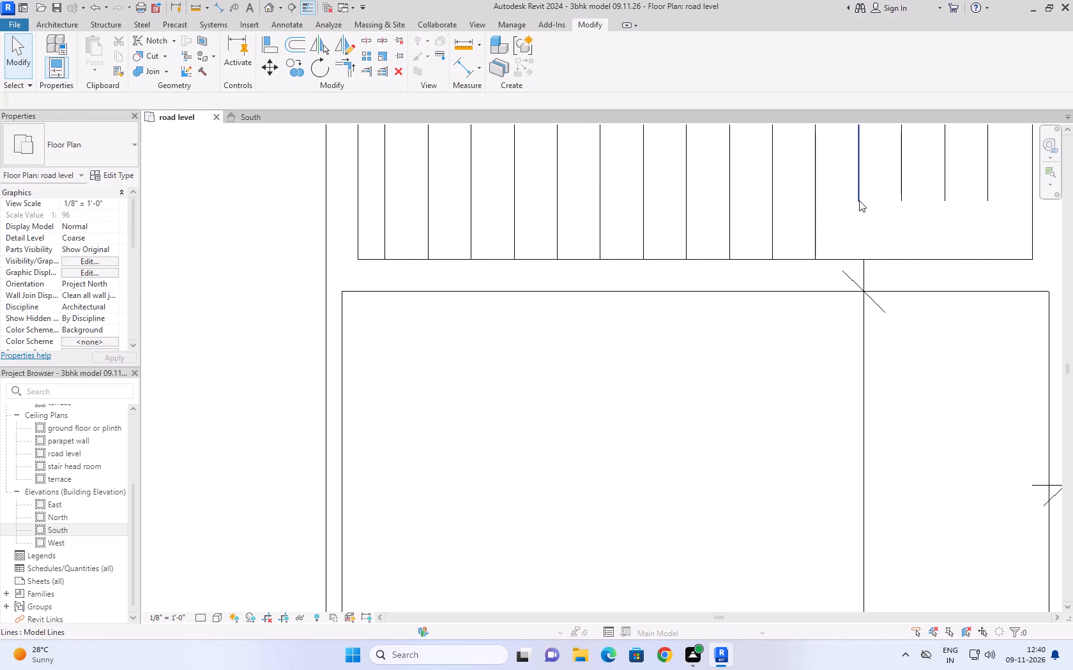
pyautogui.moveTo(859, 200); pyautogui.dragTo(859, 259)
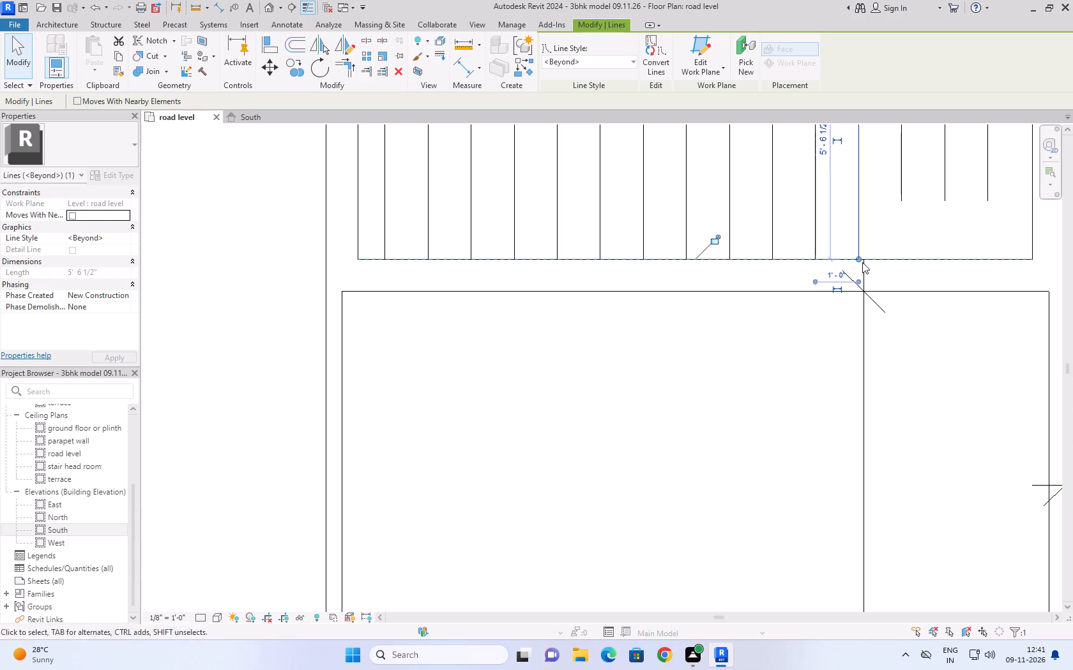
# Extend the last three parallel backyard lines to the dining room's rear wall, each 5'-6 1/2" long.
pyautogui.moveTo(924, 233); pyautogui.dragTo(383, 341, button='middle')
pyautogui.click(601, 288)
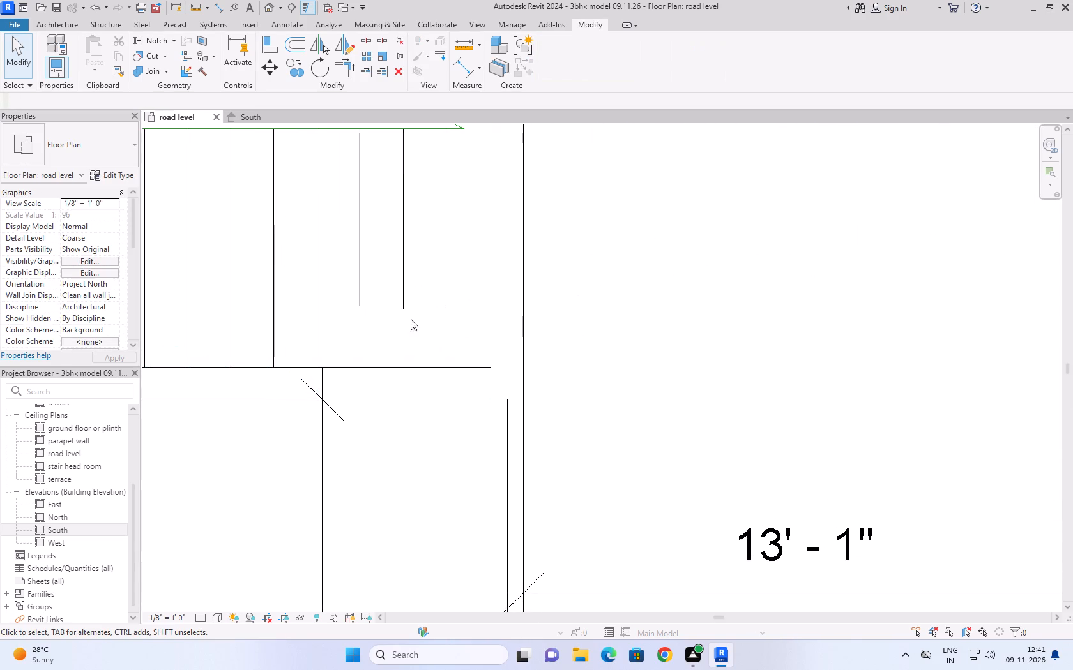
pyautogui.click(360, 280)
pyautogui.moveTo(361, 308); pyautogui.dragTo(365, 366)
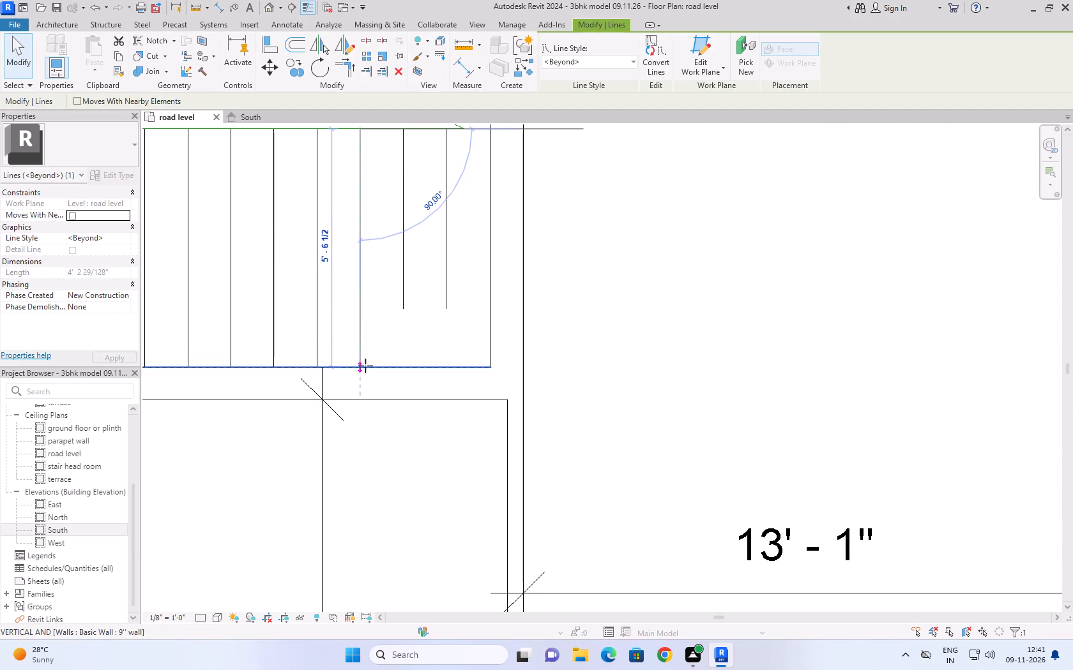
pyautogui.moveTo(365, 366); pyautogui.dragTo(365, 368)
pyautogui.click(419, 354)
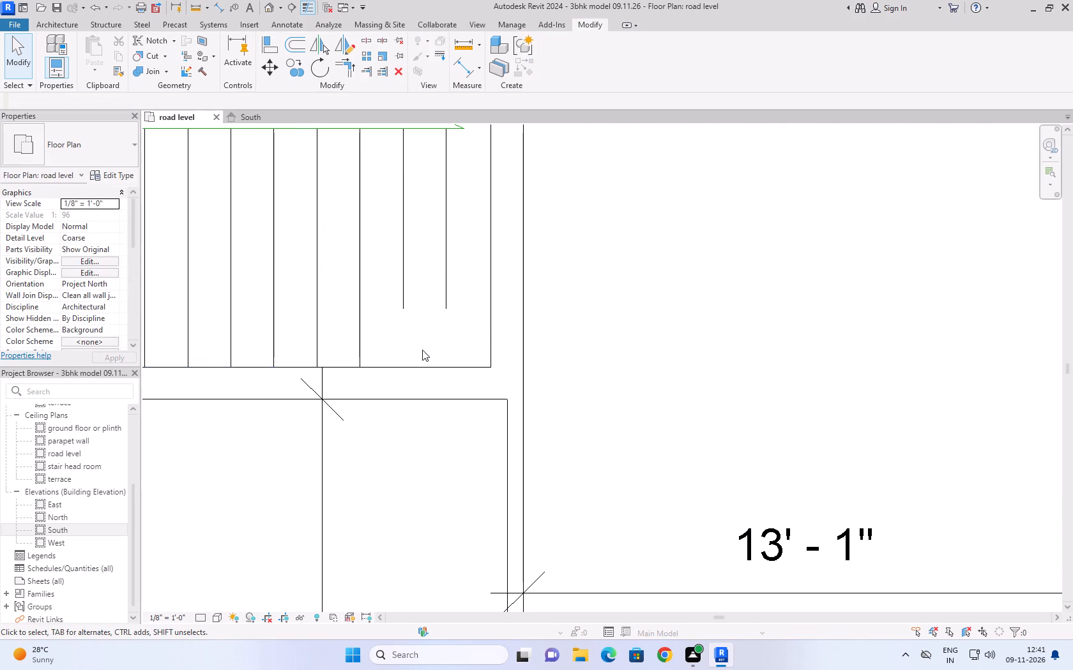
pyautogui.click(404, 282)
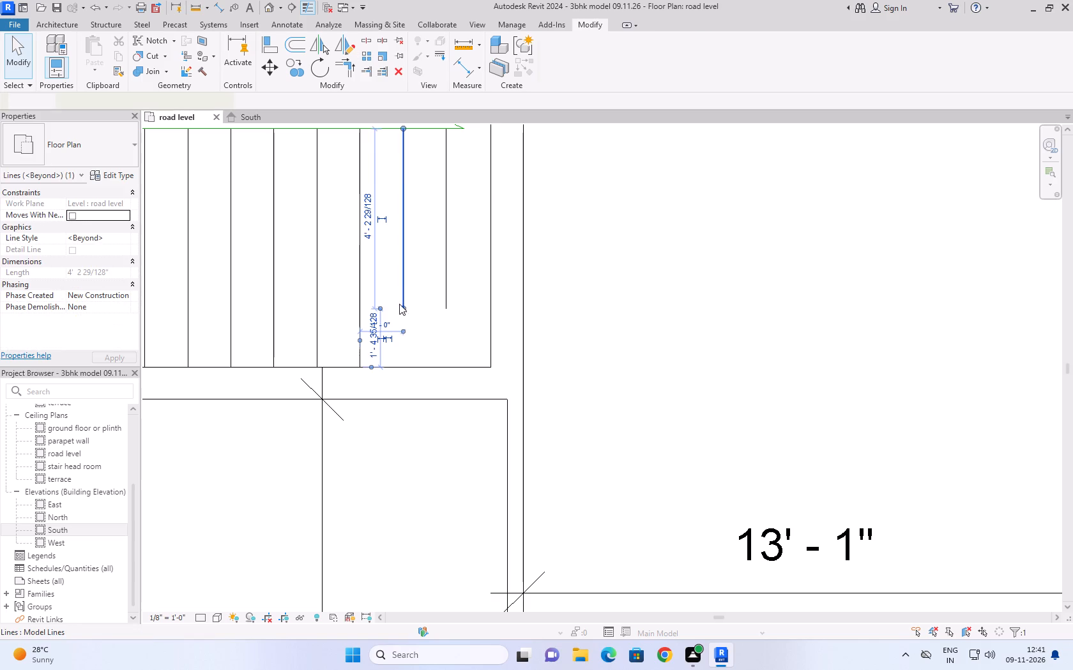
pyautogui.moveTo(402, 308); pyautogui.dragTo(407, 367)
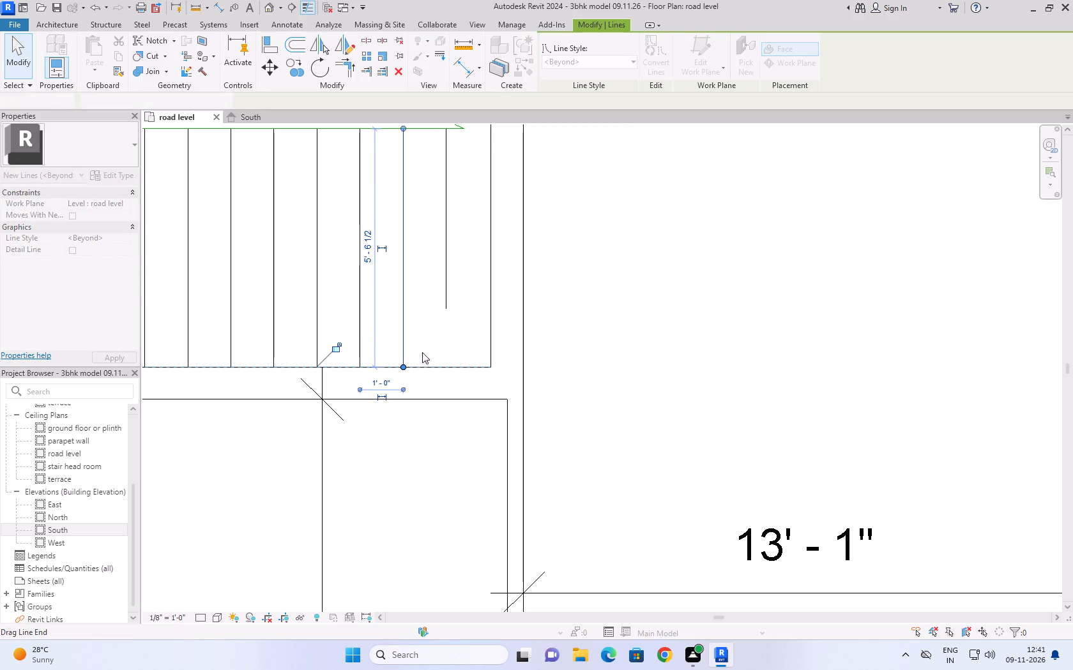
pyautogui.click(445, 301)
pyautogui.moveTo(446, 306); pyautogui.dragTo(452, 368)
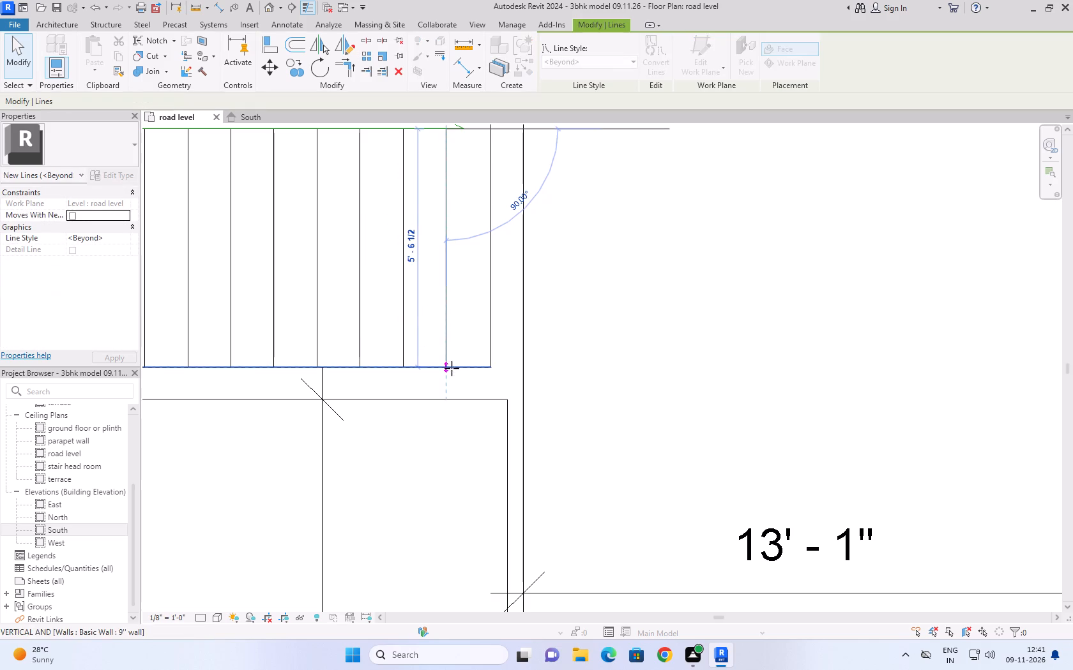
pyautogui.click(620, 302)
# Extend the green horizontal line above the parallel backyard lines to the inner face of the right side wall.
pyautogui.scroll(-8, 633, 290)
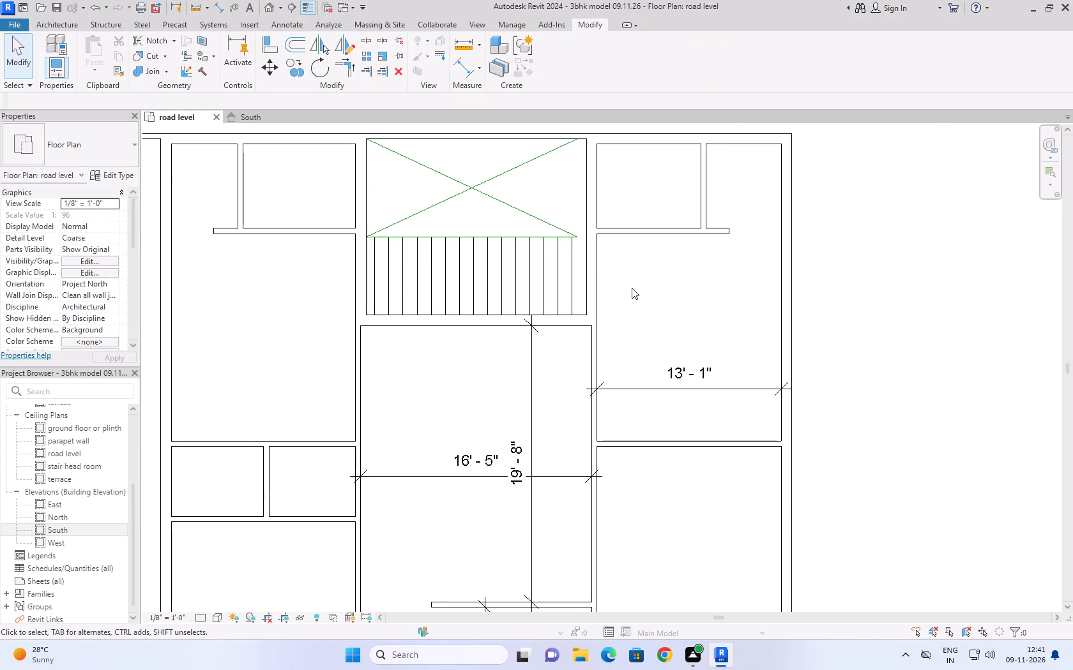
pyautogui.scroll(8, 577, 232)
pyautogui.click(554, 251)
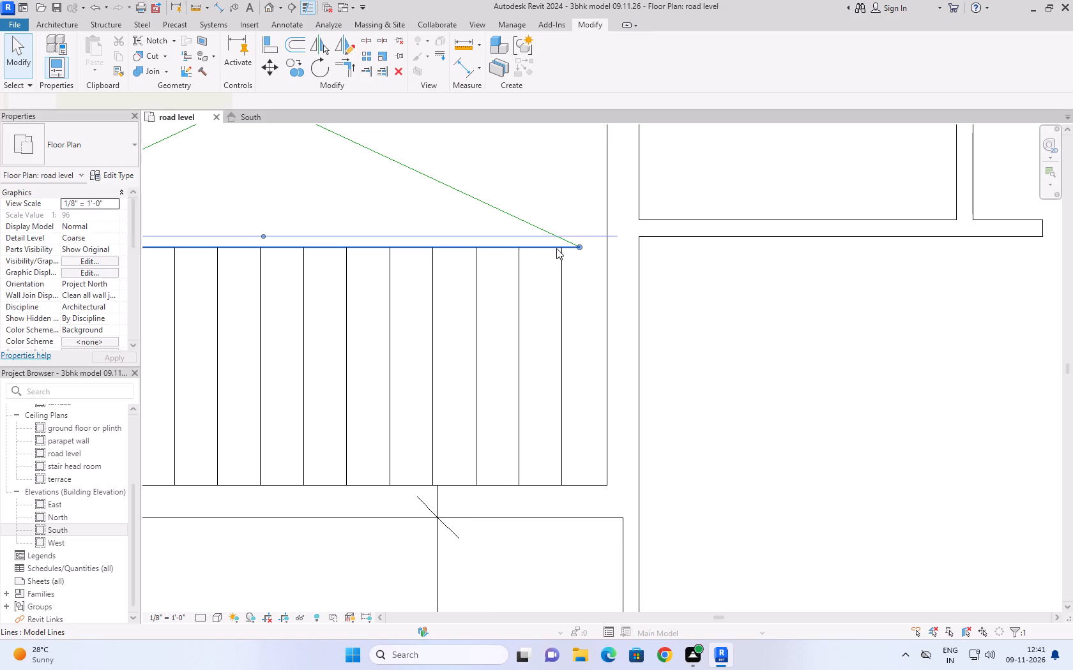
pyautogui.moveTo(581, 246); pyautogui.dragTo(607, 248)
# Stretch the descending diagonal of the green cross to the horizontal line's end at the right side wall, about 17'-2" long.
pyautogui.scroll(-7, 726, 289)
pyautogui.click(643, 258)
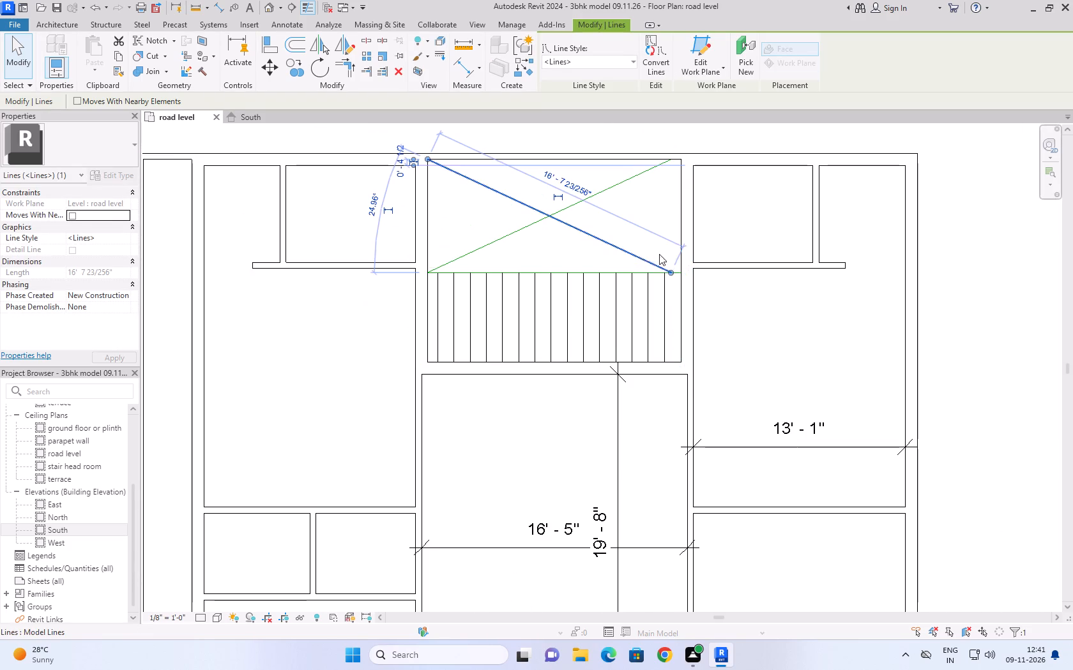
pyautogui.scroll(6, 678, 279)
pyautogui.moveTo(663, 267); pyautogui.dragTo(664, 265)
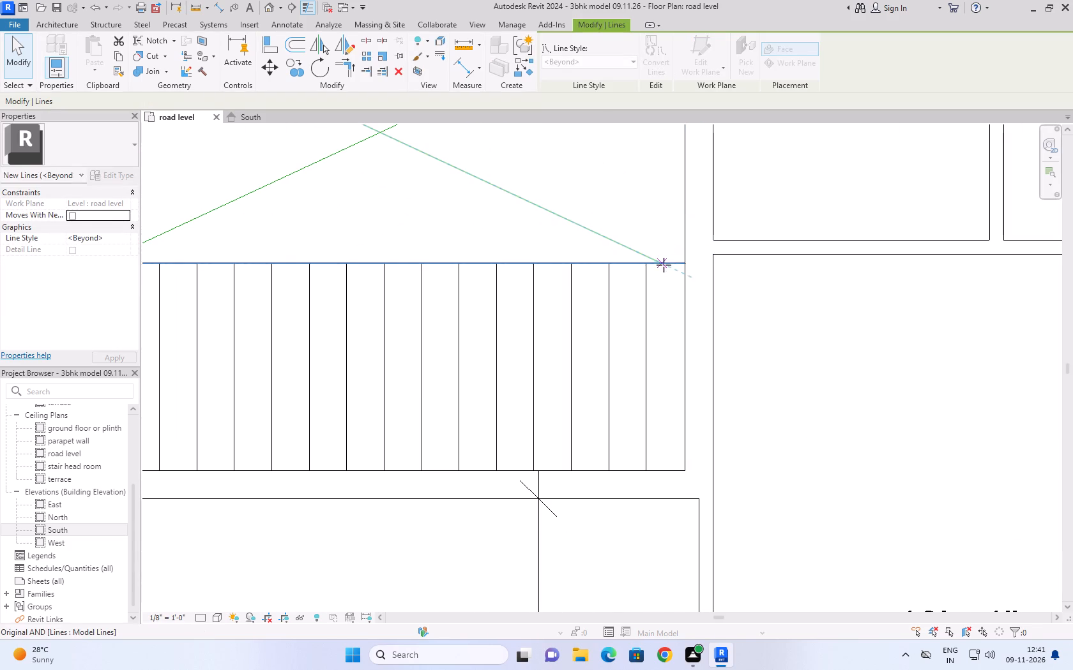
pyautogui.moveTo(664, 265); pyautogui.dragTo(683, 263)
pyautogui.scroll(-5, 729, 270)
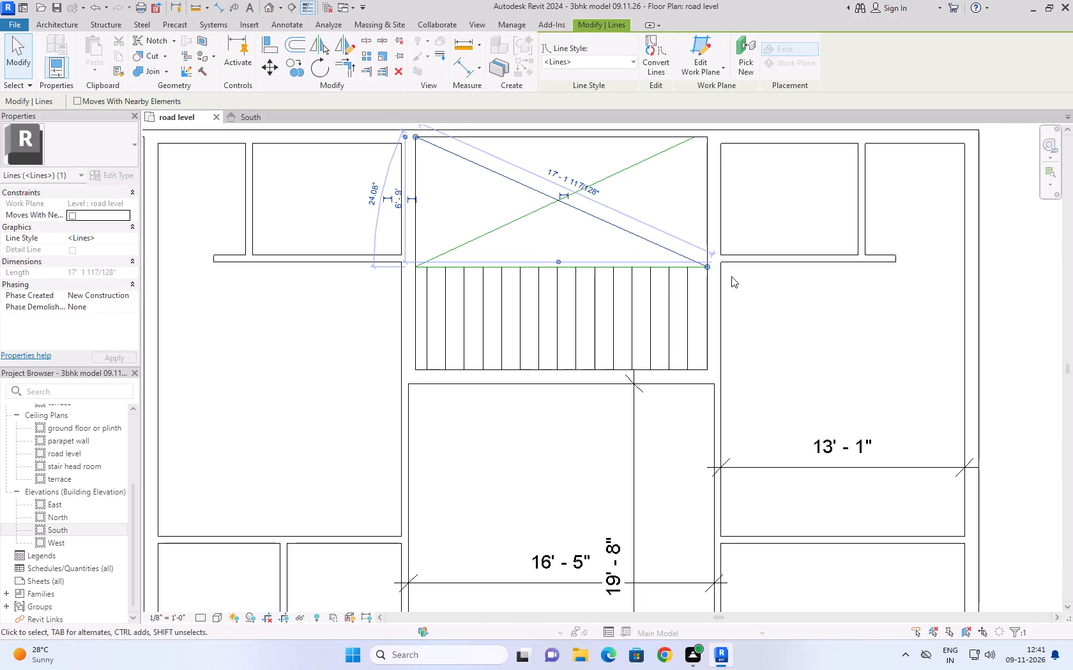
pyautogui.click(769, 334)
# Stretch the rising diagonal of the green cross to the backyard's upper right inner wall corner, about 17'-2" long.
pyautogui.scroll(8, 364, 310)
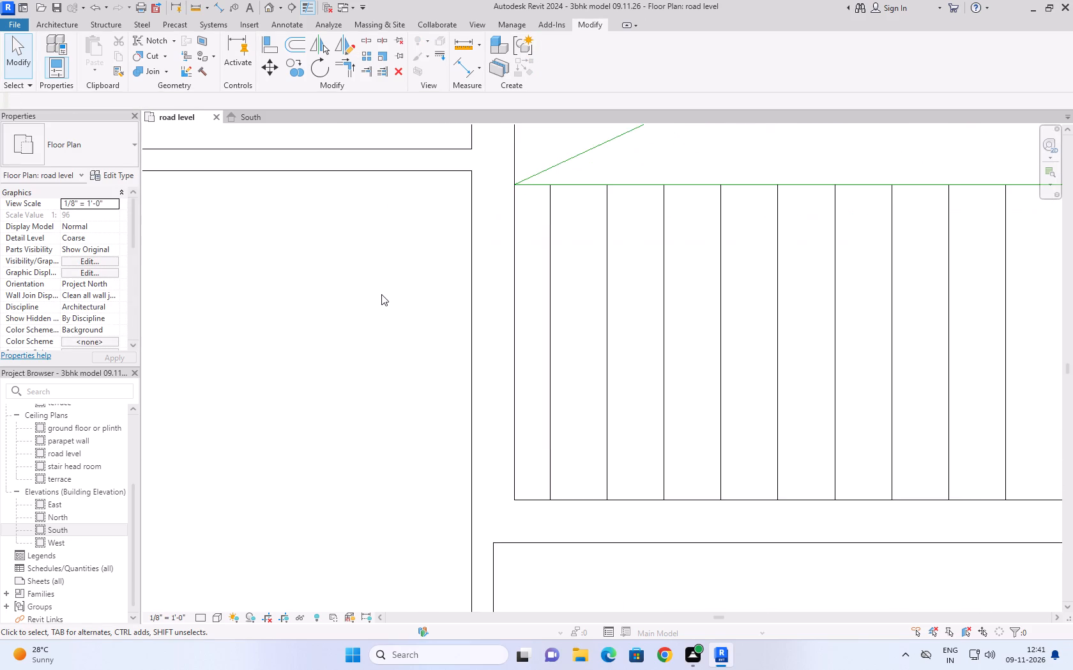
pyautogui.scroll(-10, 381, 294)
pyautogui.scroll(4, 632, 191)
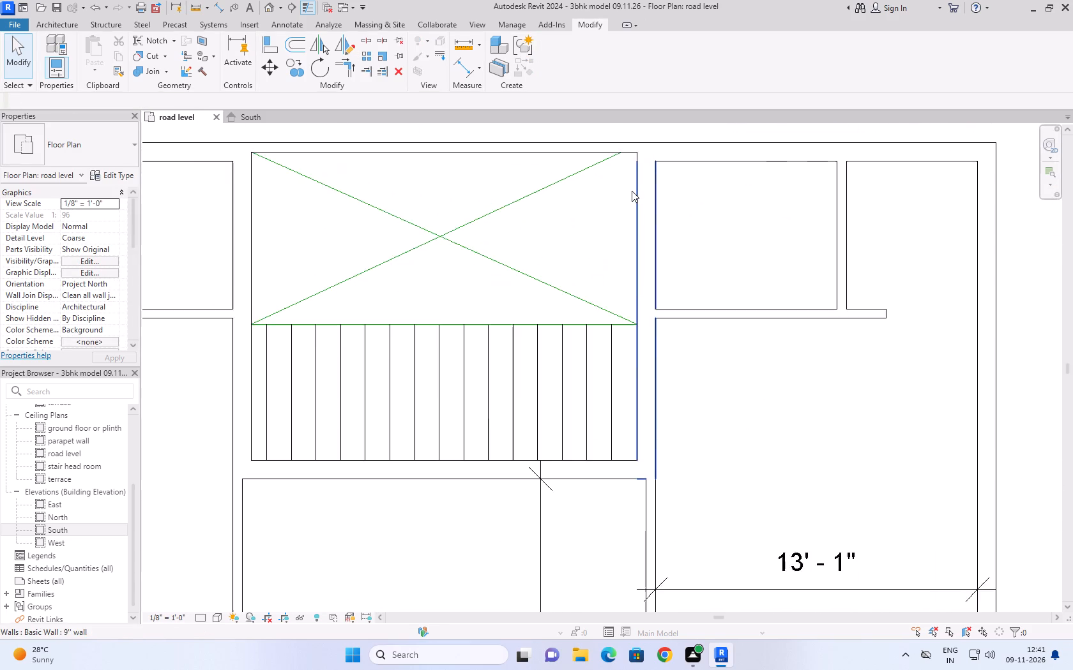
pyautogui.scroll(2, 632, 191)
pyautogui.click(597, 154)
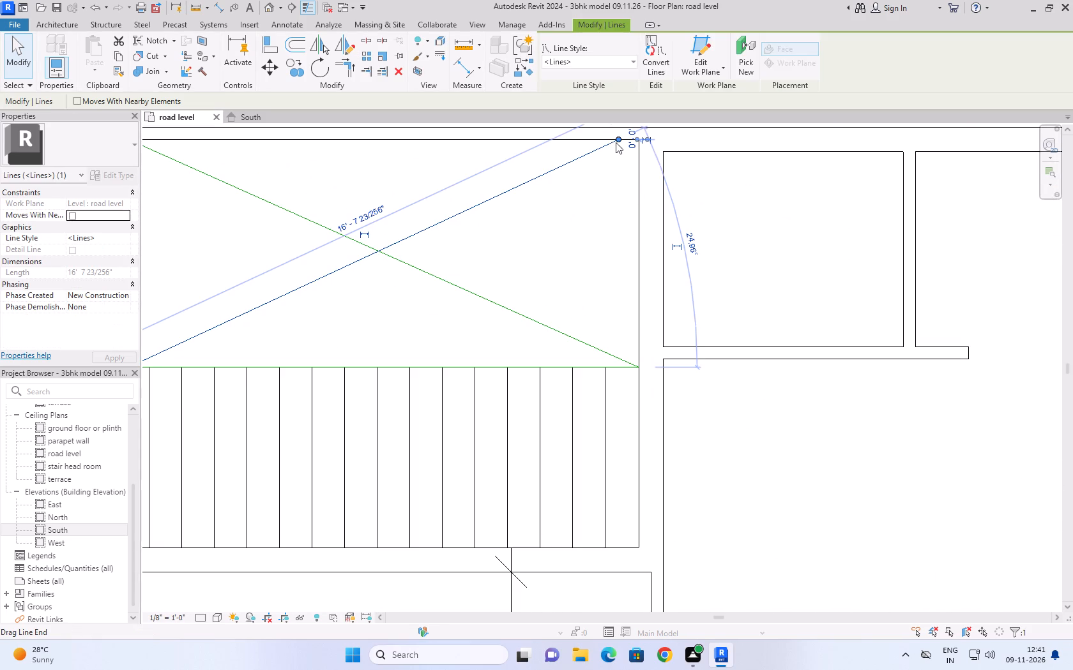
pyautogui.moveTo(617, 140); pyautogui.dragTo(636, 143)
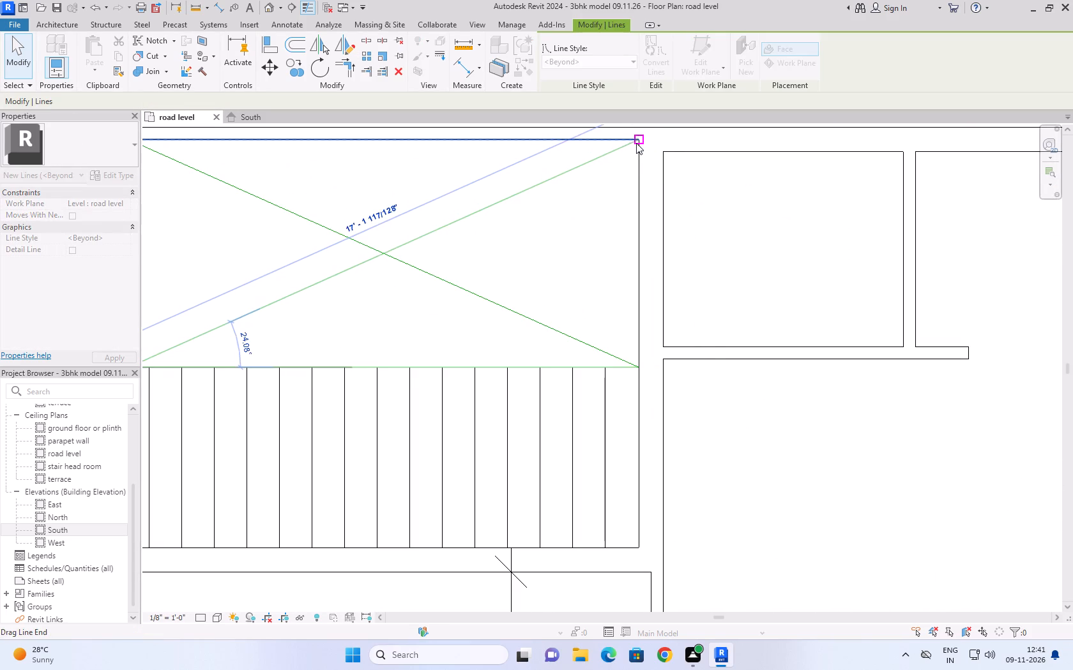
# Compare the finished backyard, the sitout outline and the overall room layout with the reference ground floor plan.
pyautogui.scroll(-8, 702, 183)
pyautogui.scroll(1, 544, 209)
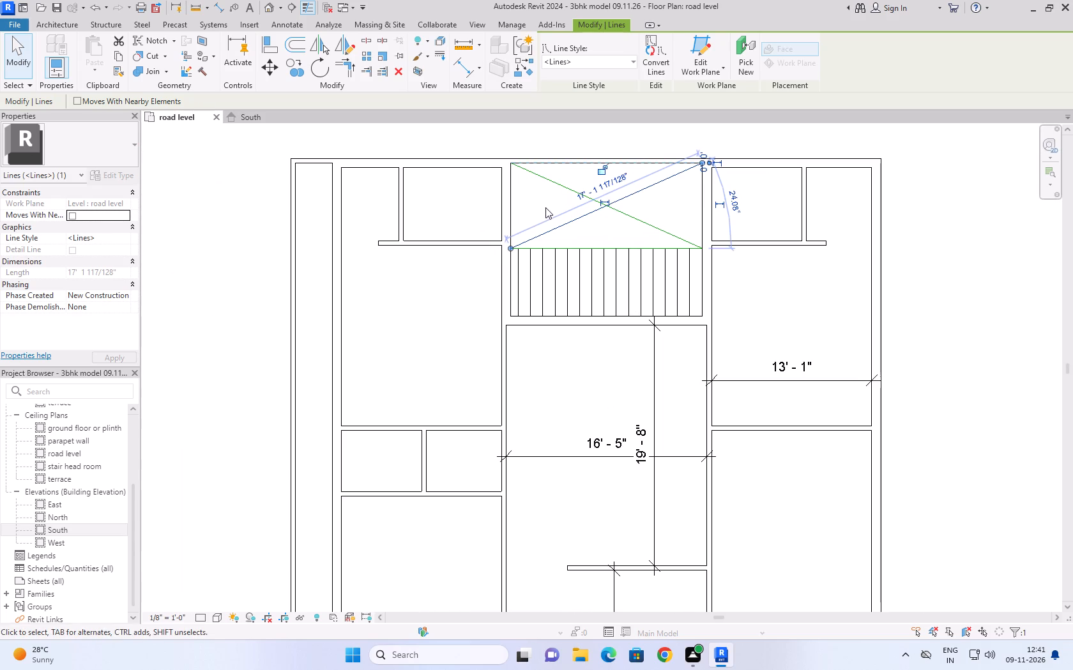
pyautogui.click(563, 131)
pyautogui.scroll(-7, 584, 213)
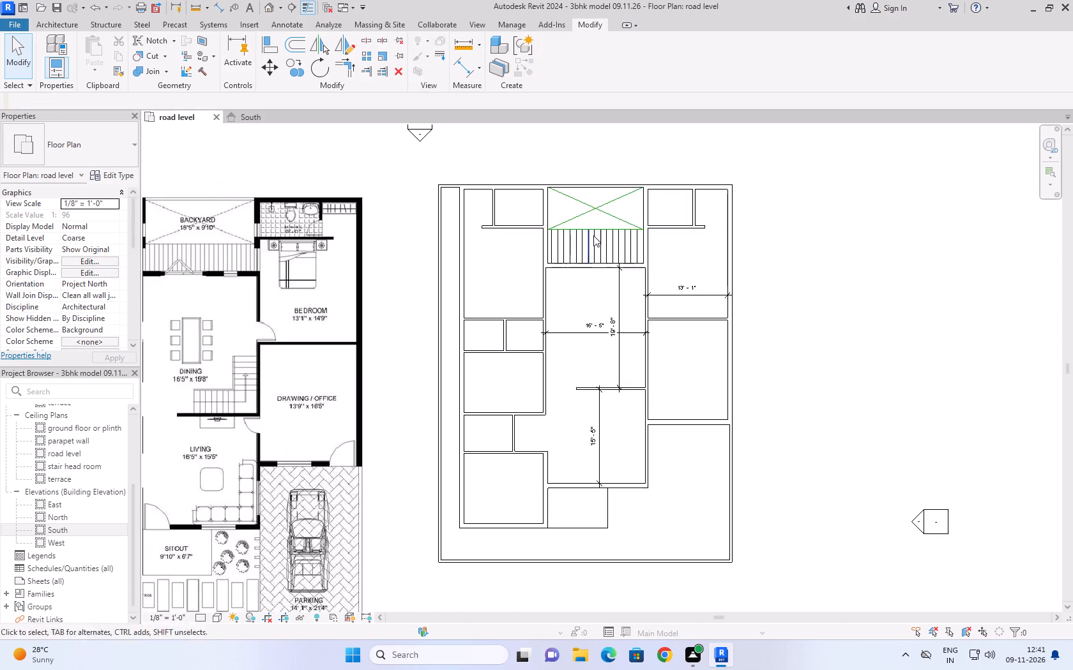
pyautogui.scroll(-2, 593, 235)
pyautogui.scroll(3, 634, 496)
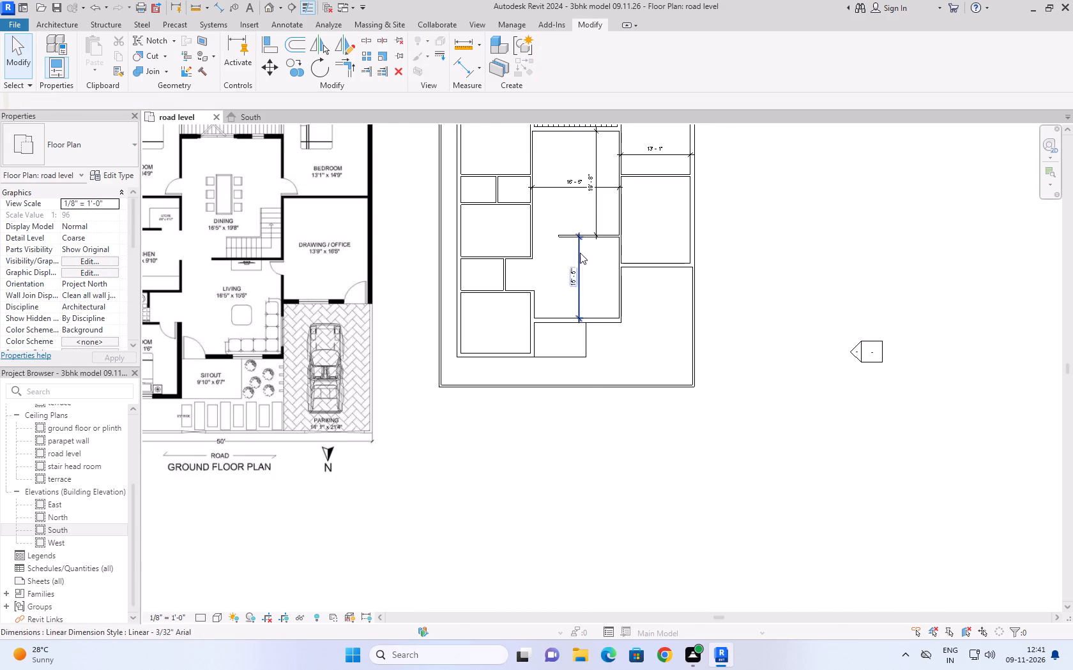
pyautogui.scroll(3, 600, 212)
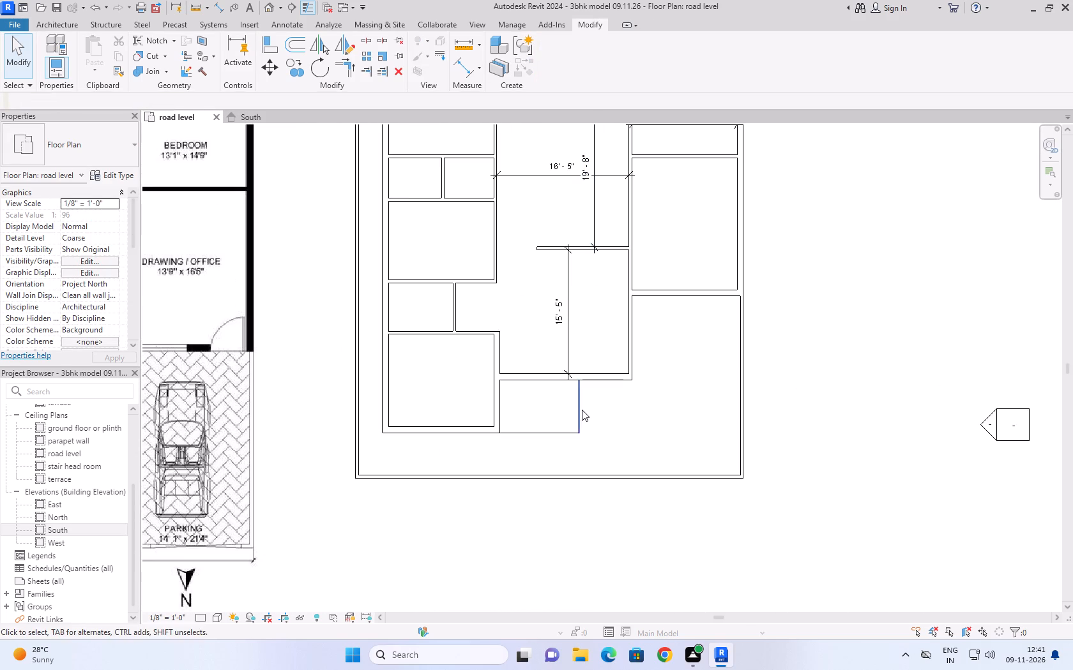
pyautogui.click(579, 406)
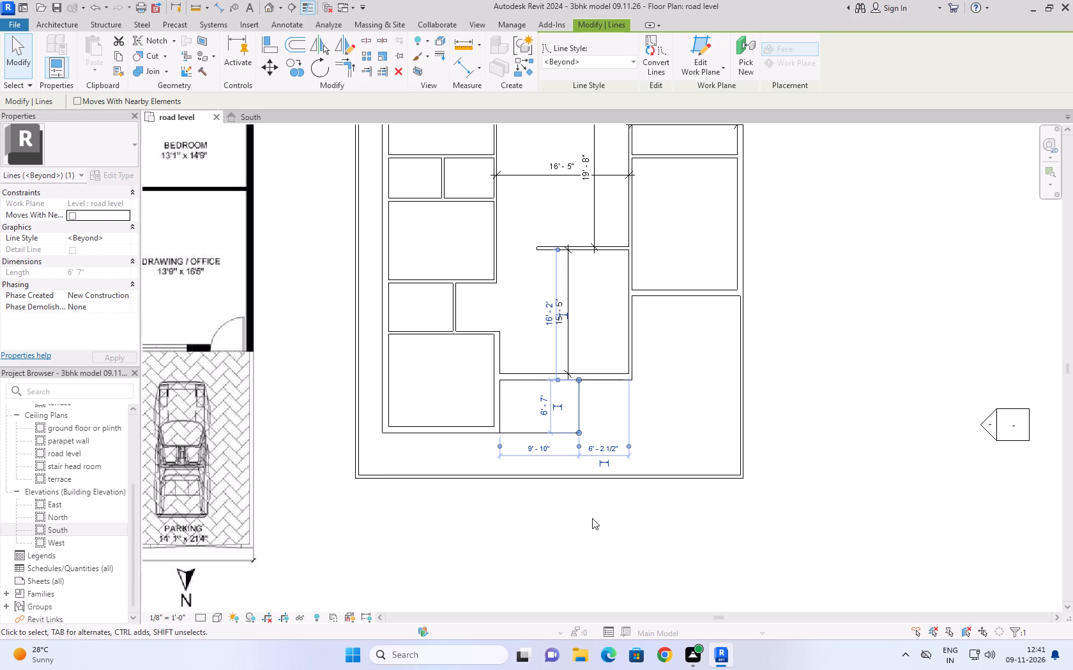
pyautogui.click(592, 518)
pyautogui.scroll(1, 609, 485)
pyautogui.scroll(-5, 609, 482)
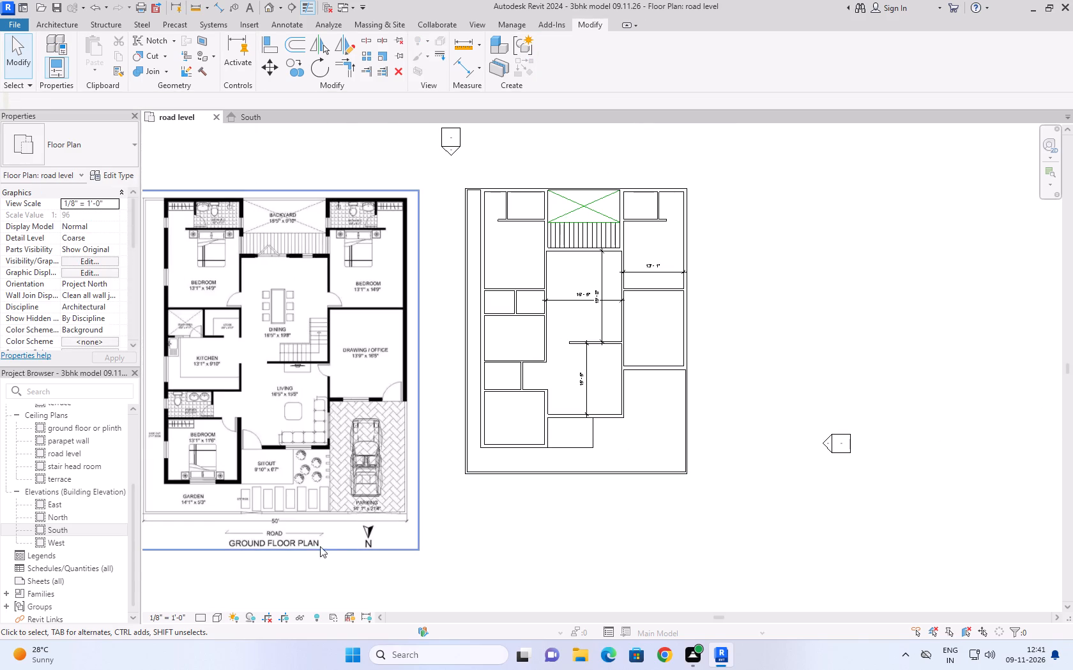
pyautogui.scroll(5, 275, 496)
pyautogui.scroll(-4, 567, 362)
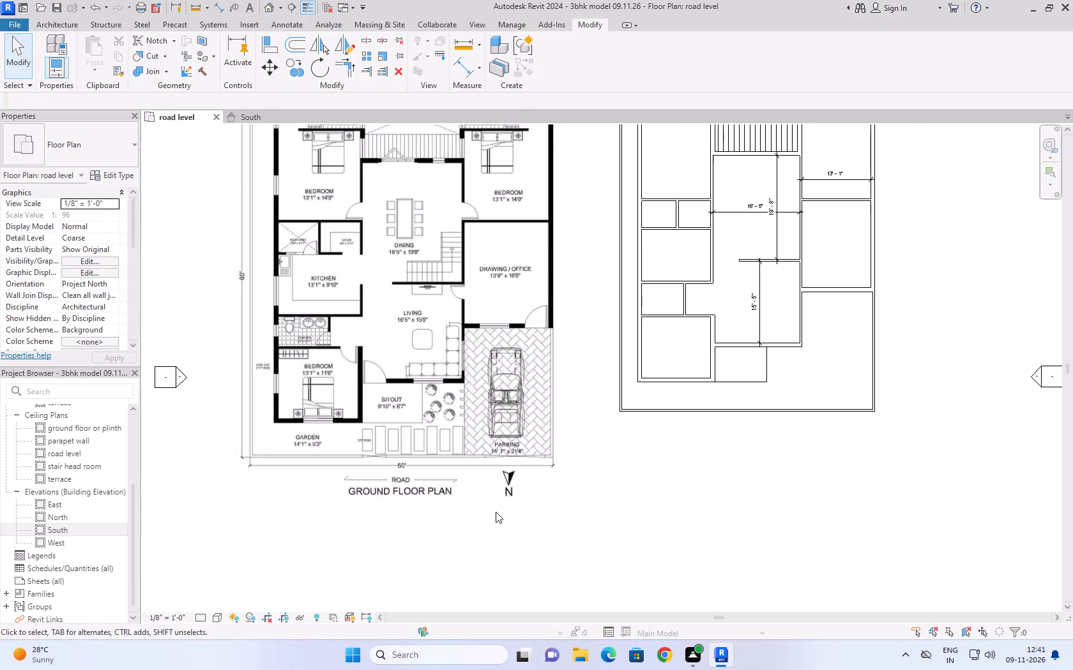
pyautogui.scroll(-3, 655, 494)
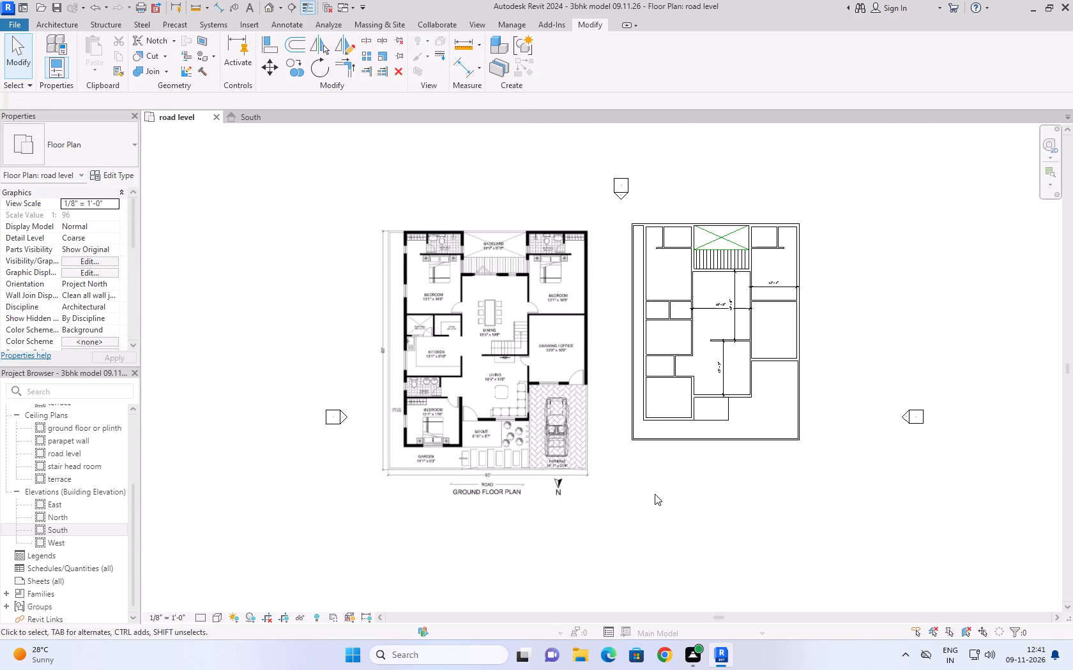
# Save the project.
pyautogui.hotkey('ctrl', 's')
# Place an aligned dimension for the sitout's depth, from the living room's front wall to the sitout's front line.
pyautogui.scroll(-3, 621, 524)
pyautogui.scroll(8, 742, 441)
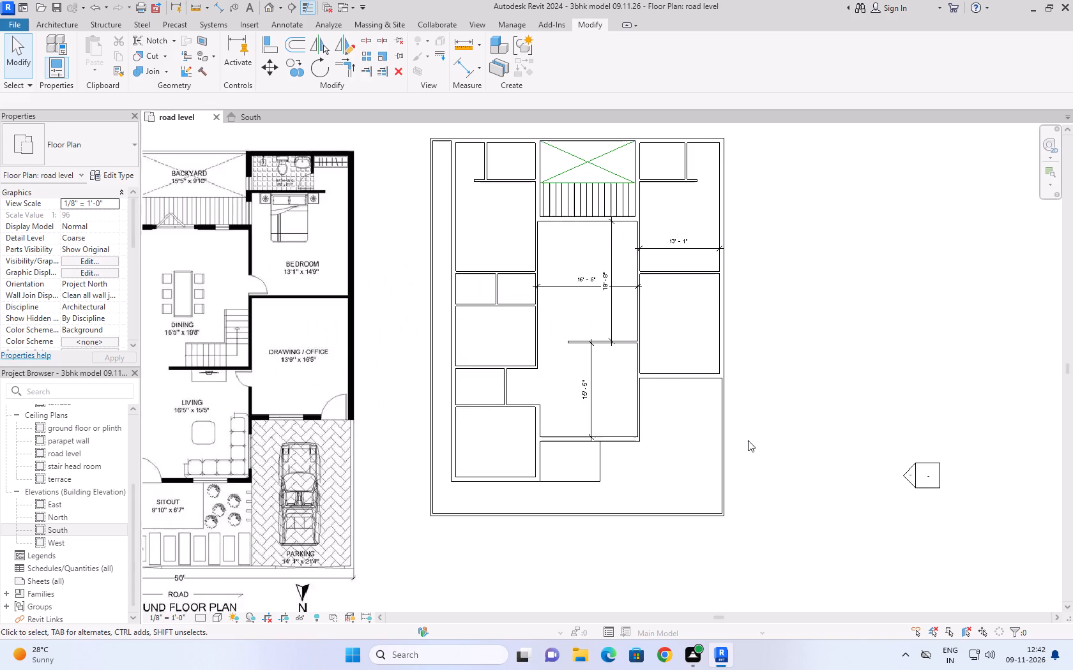
pyautogui.scroll(4, 617, 269)
pyautogui.scroll(-3, 617, 280)
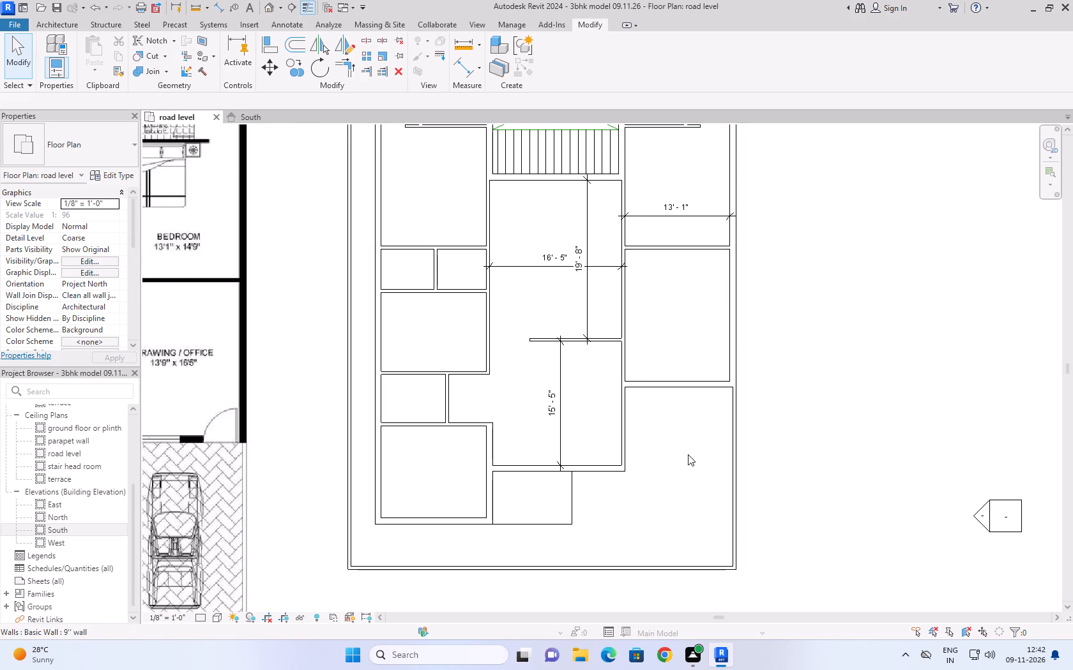
pyautogui.press('d')
pyautogui.press('i')
pyautogui.scroll(4, 592, 546)
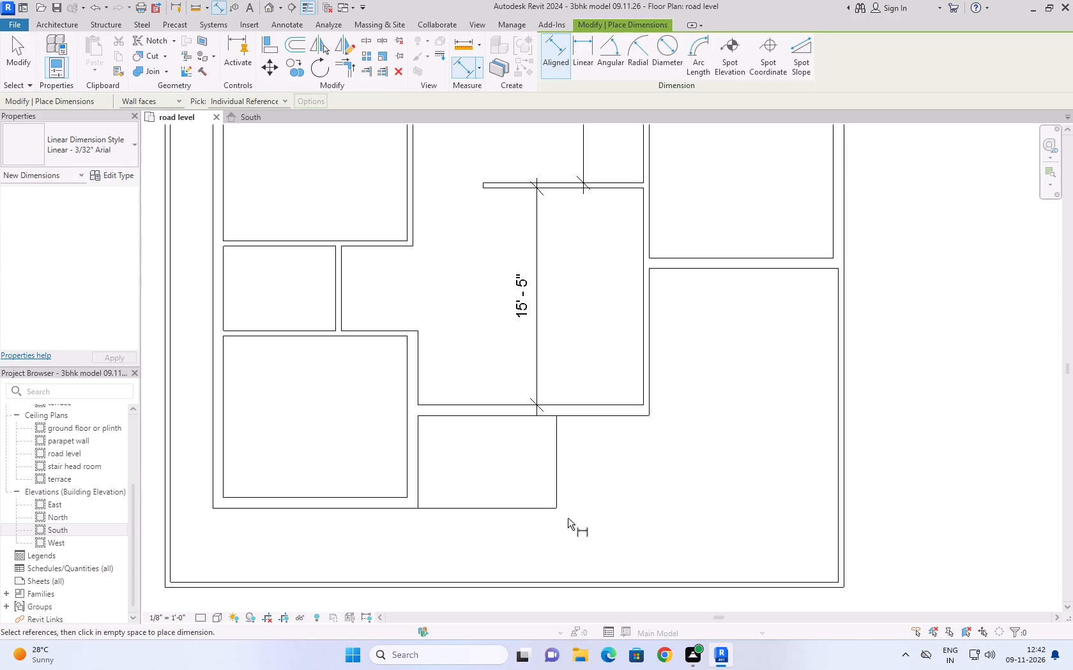
pyautogui.moveTo(546, 509); pyautogui.dragTo(541, 497)
pyautogui.click(533, 415)
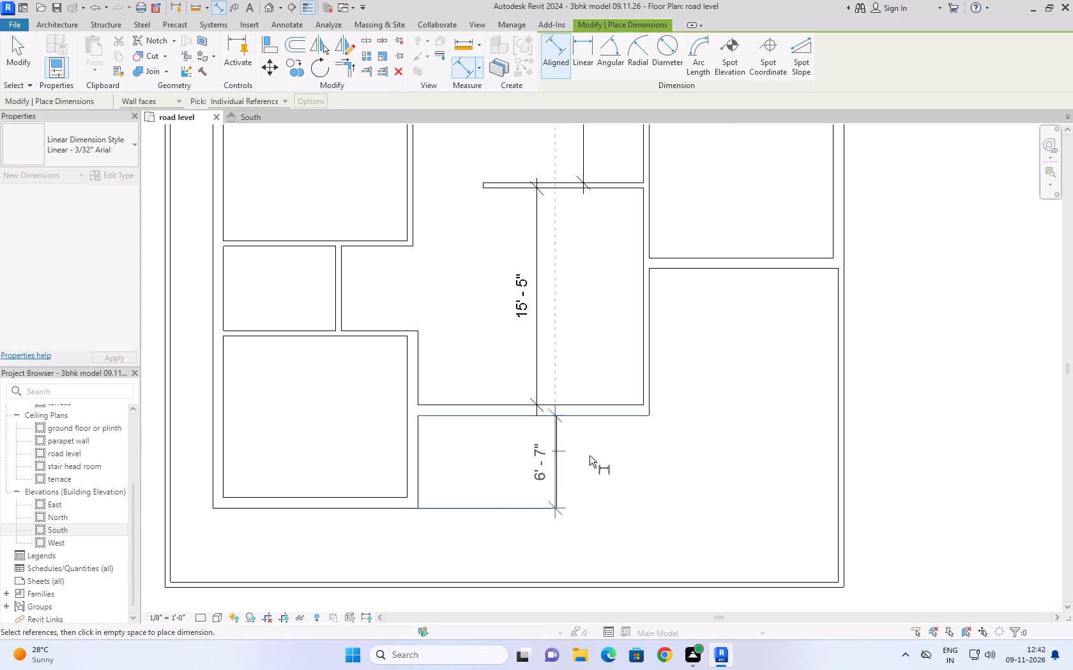
pyautogui.click(634, 458)
# Check the depth of the backyard's parallel-line strip and the backyard's overall depth with temporary aligned dimensions.
pyautogui.scroll(-3, 677, 470)
pyautogui.moveTo(740, 475); pyautogui.dragTo(508, 525, button='middle')
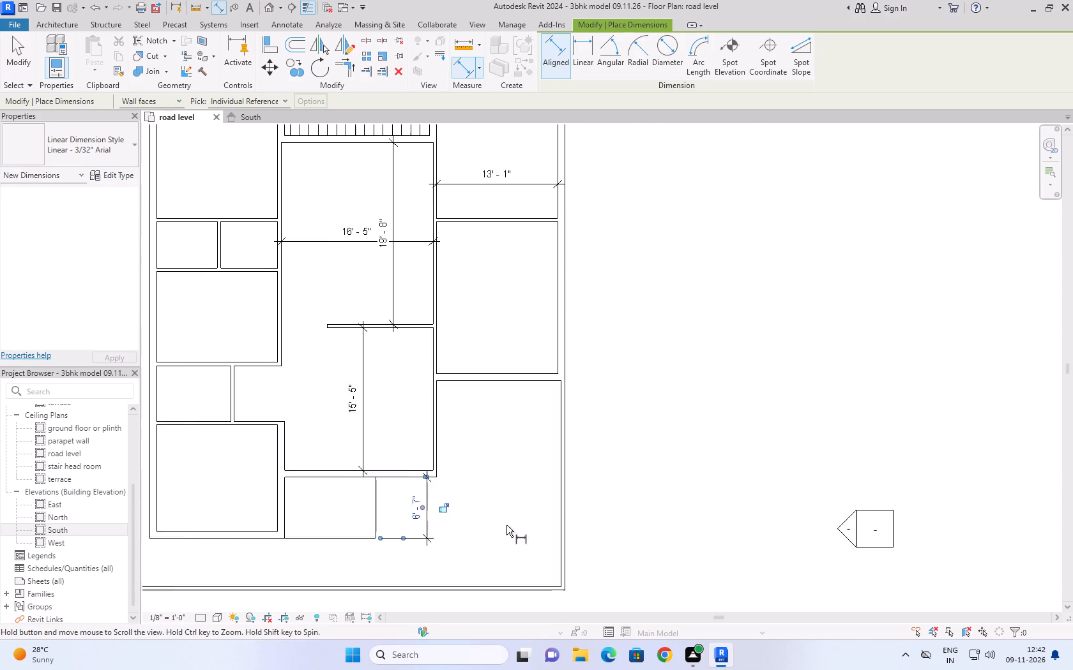
pyautogui.moveTo(380, 383); pyautogui.dragTo(351, 453, button='middle')
pyautogui.scroll(-3, 372, 278)
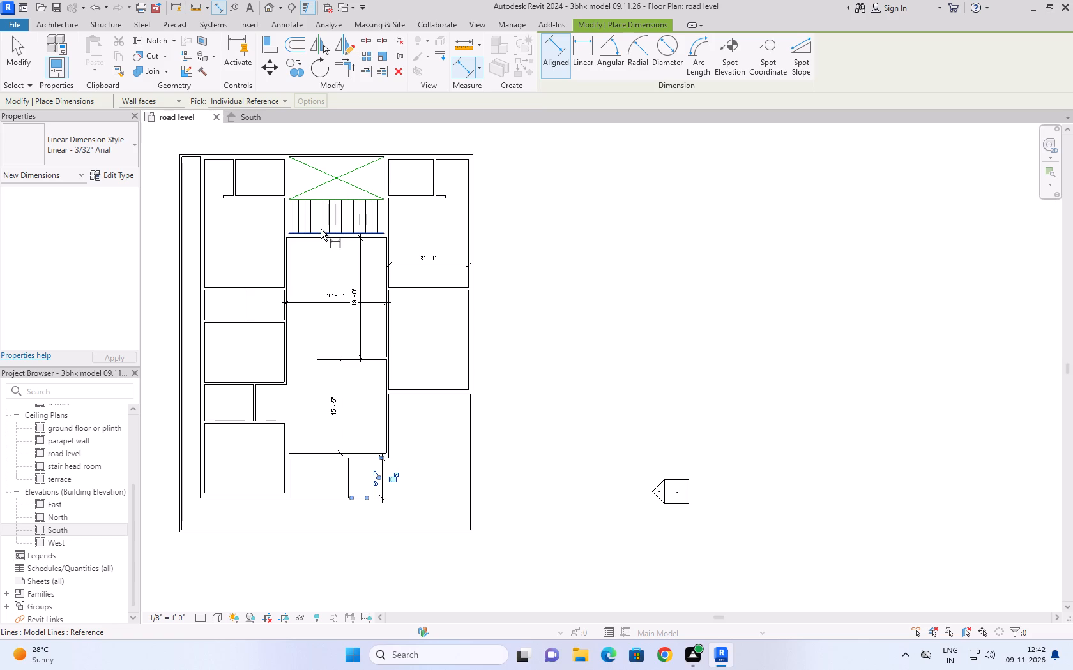
pyautogui.scroll(5, 339, 192)
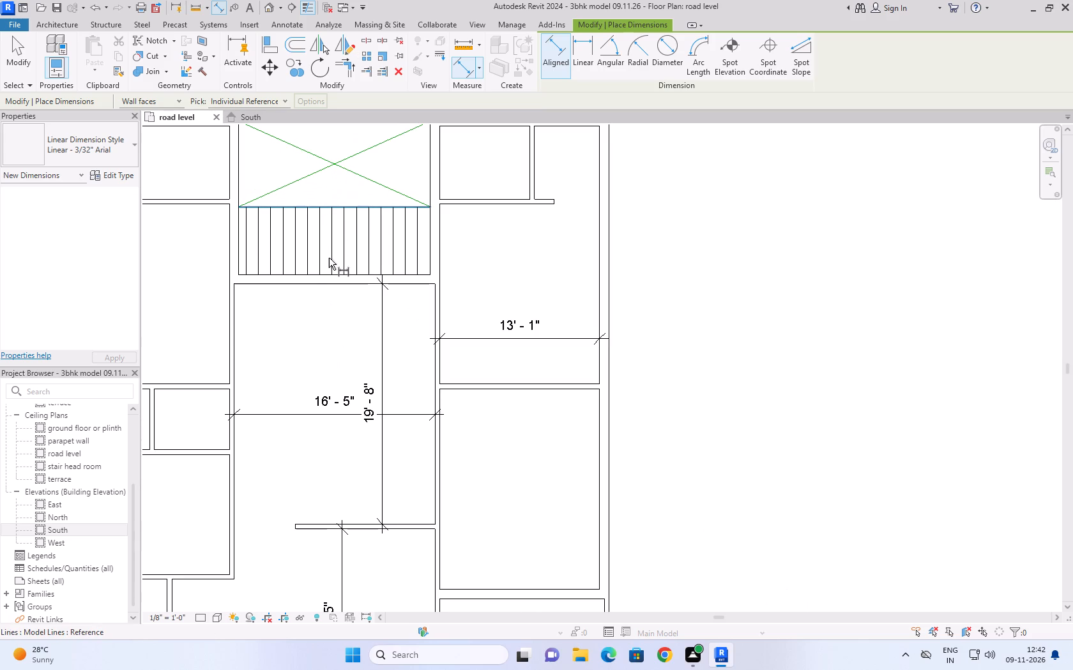
pyautogui.click(326, 272)
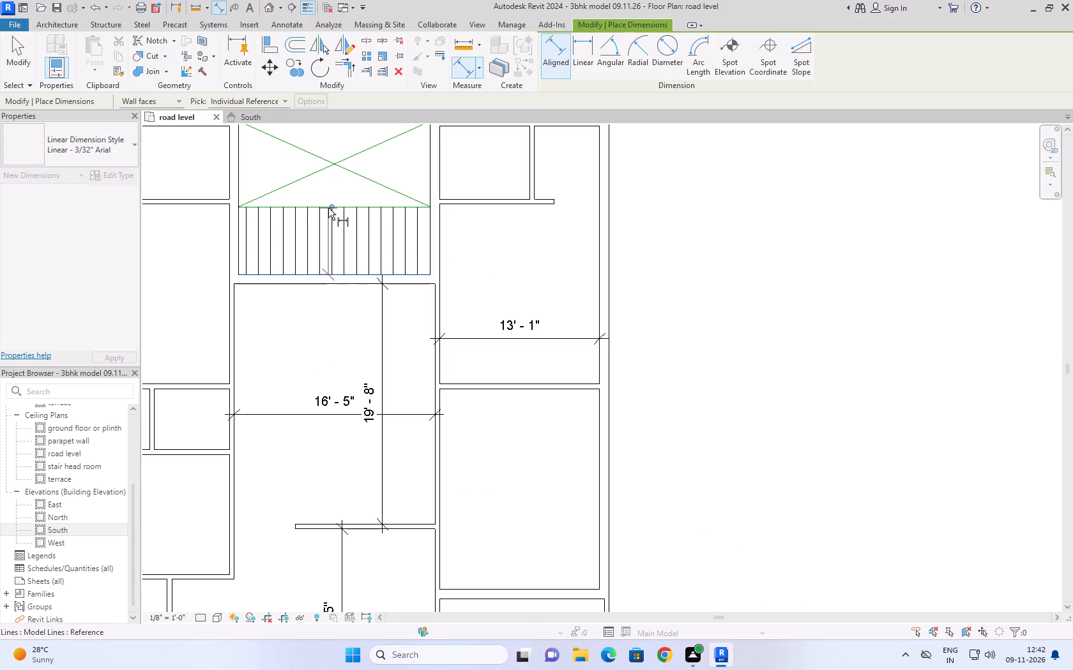
pyautogui.click(326, 206)
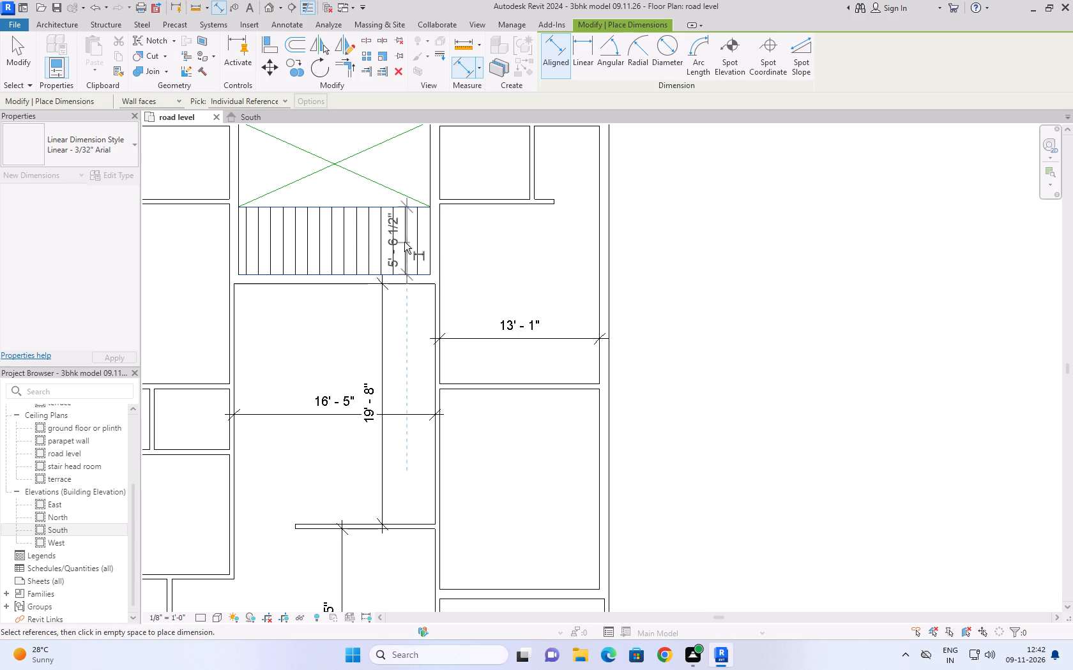
pyautogui.click(377, 204)
pyautogui.scroll(-1, 382, 168)
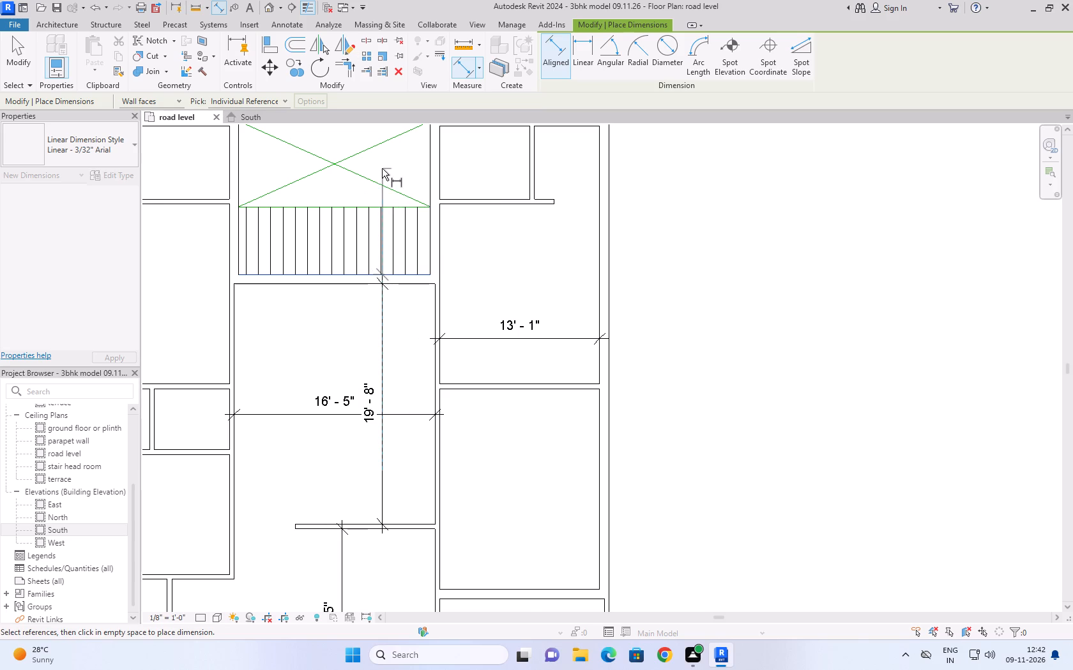
pyautogui.scroll(-2, 382, 168)
pyautogui.click(379, 139)
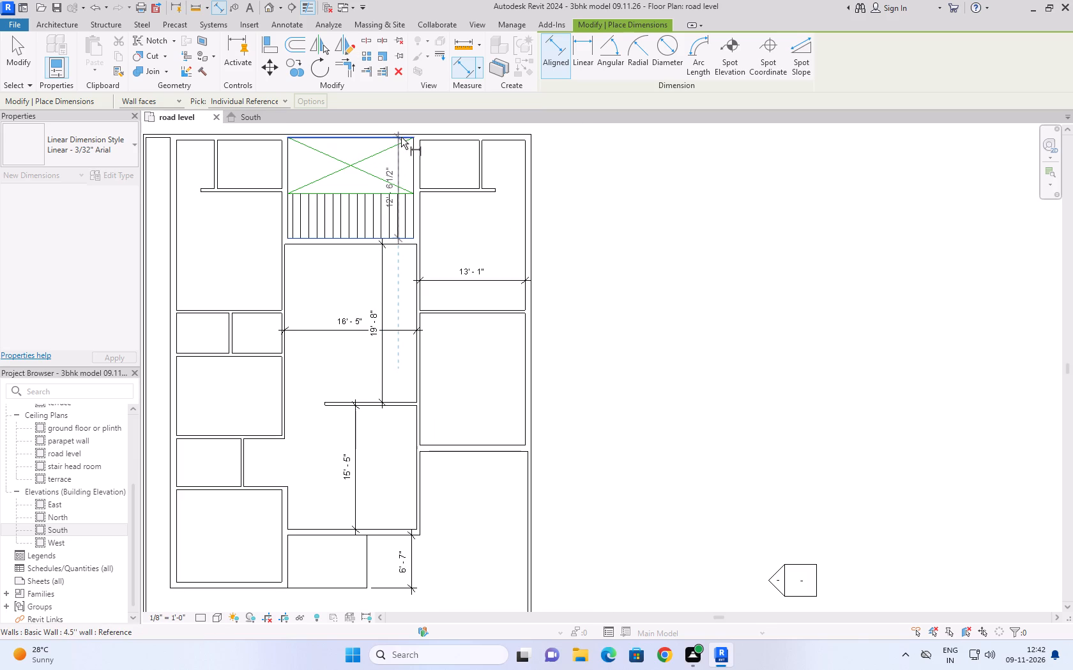
pyautogui.scroll(3, 401, 137)
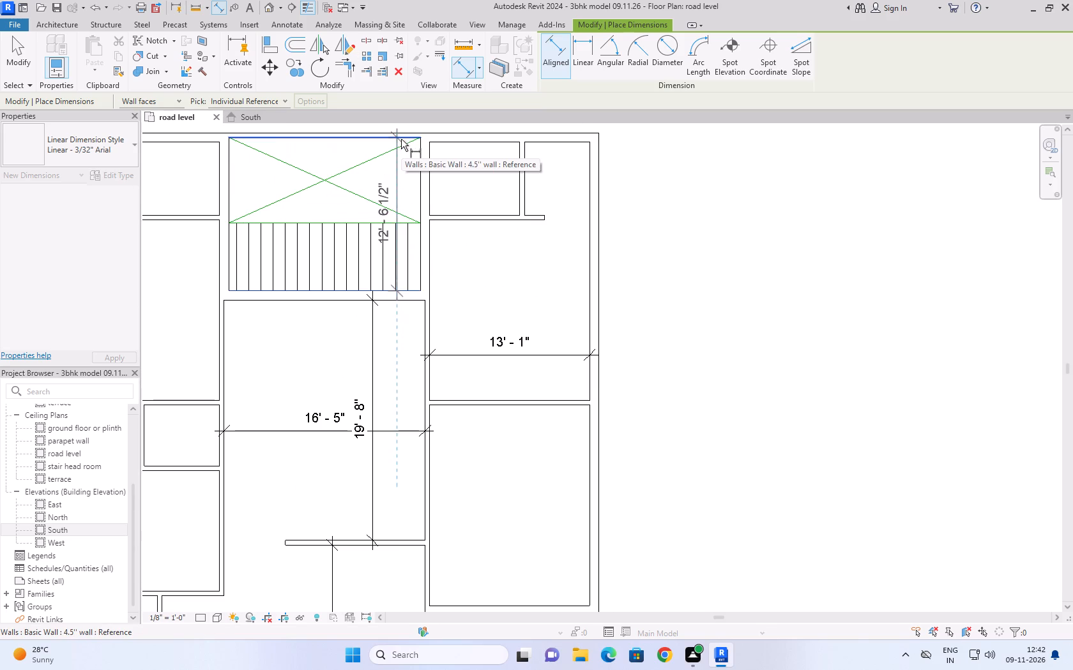
pyautogui.press('Escape')
# Check the depth of the green crossed area, from its horizontal line to the rear boundary wall, with a temporary aligned dimension.
pyautogui.scroll(6, 363, 205)
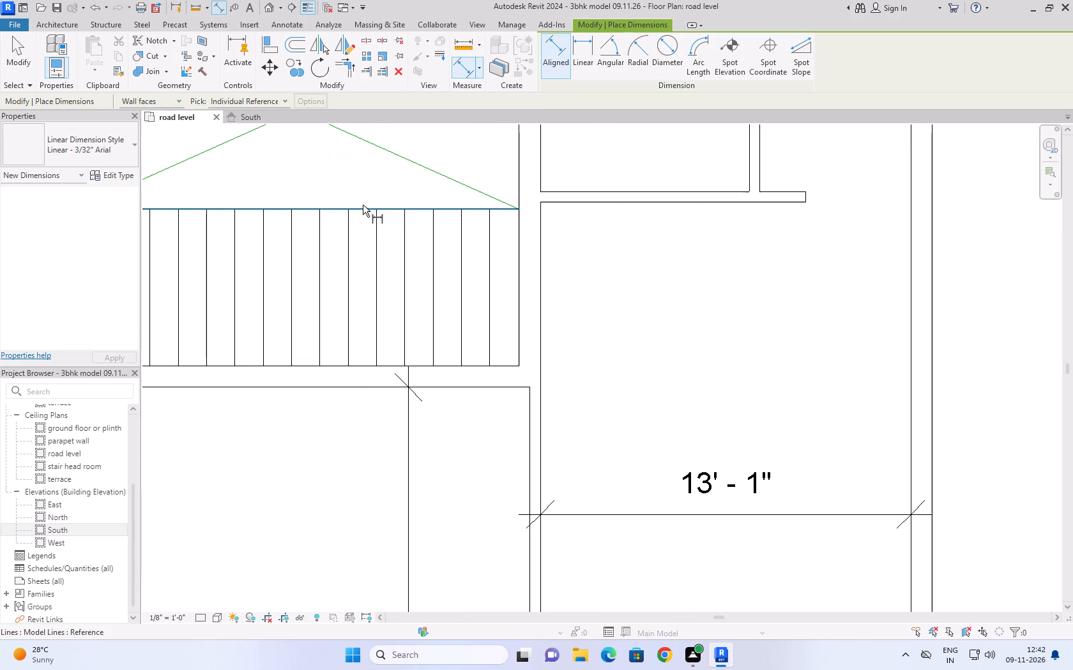
pyautogui.click(364, 208)
pyautogui.scroll(-4, 371, 192)
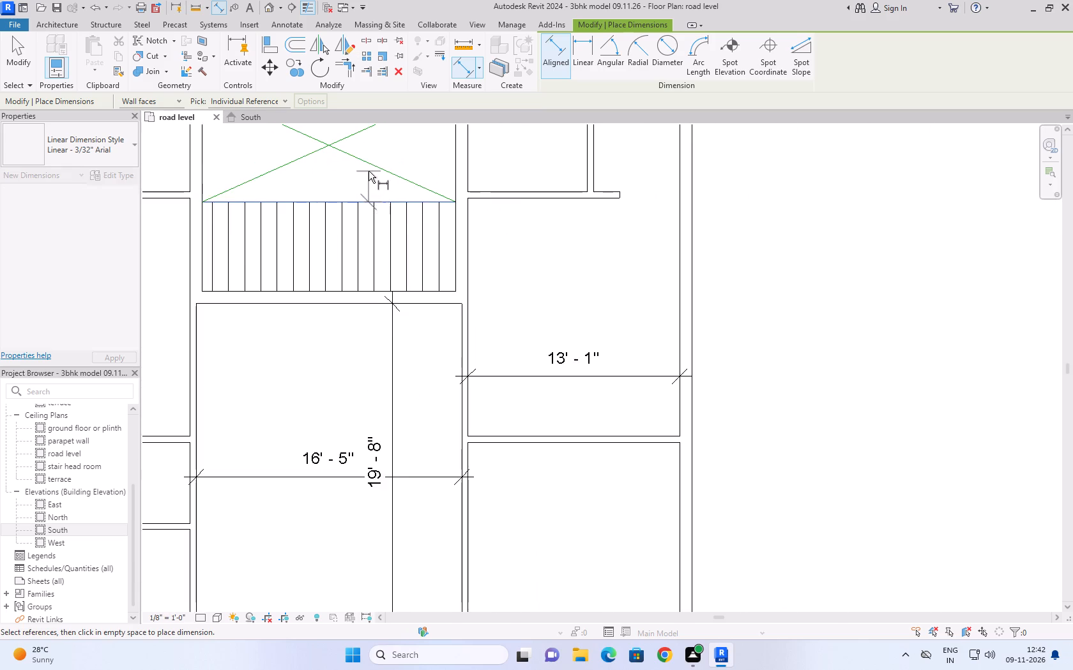
pyautogui.scroll(-6, 369, 171)
pyautogui.scroll(9, 369, 130)
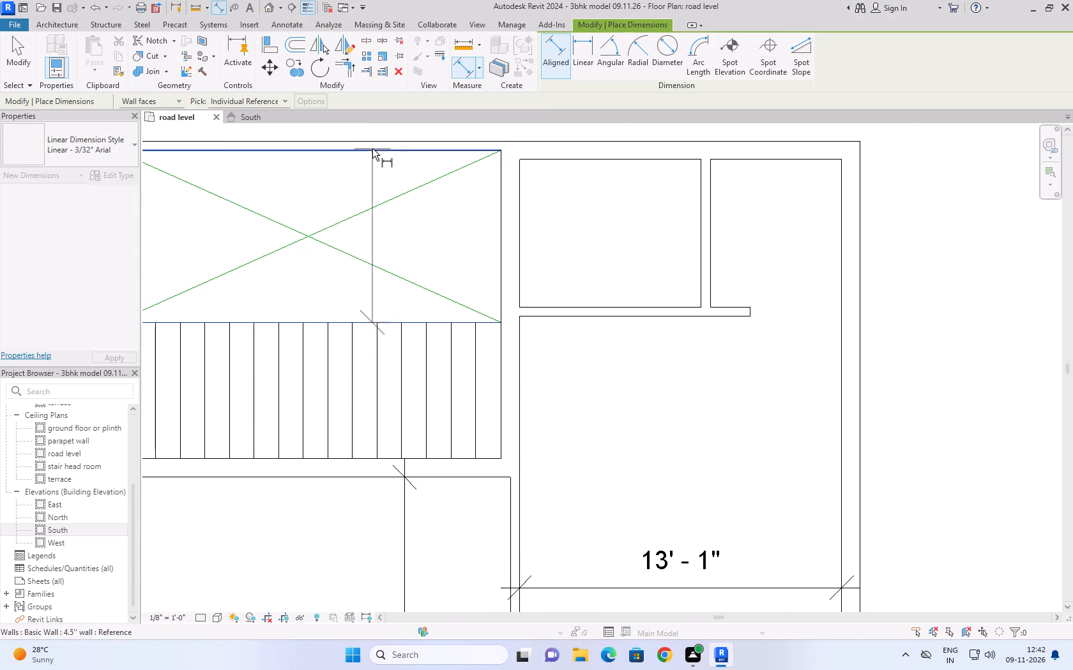
pyautogui.click(372, 149)
pyautogui.scroll(-5, 419, 176)
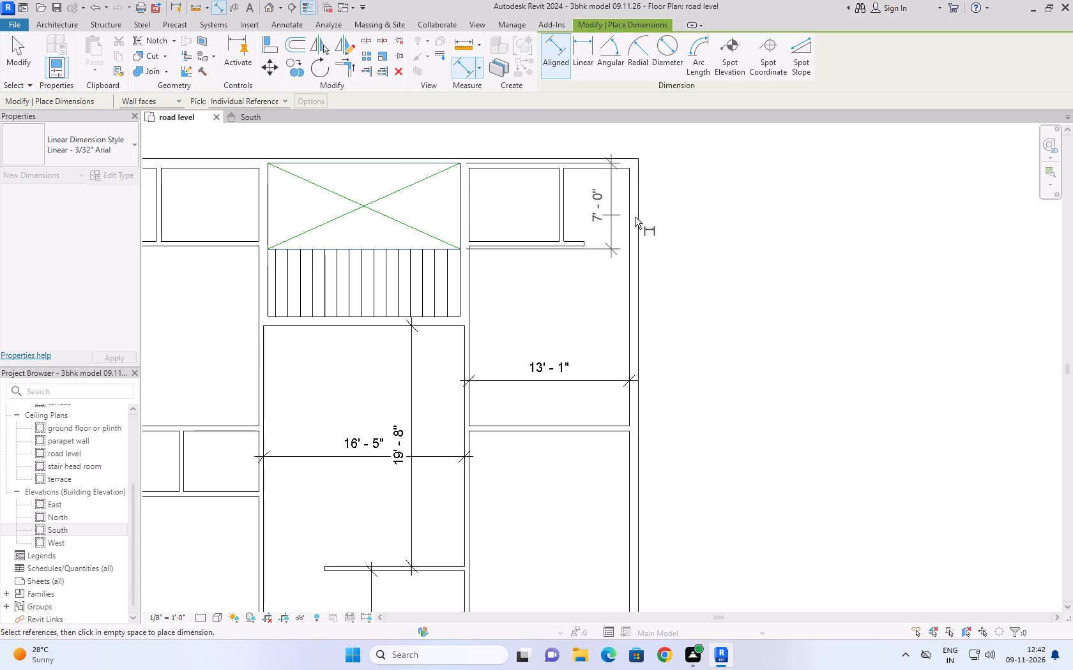
pyautogui.press('Escape')
# Compare the whole drawn plan with the reference ground floor plan and save the project.
pyautogui.scroll(-5, 697, 273)
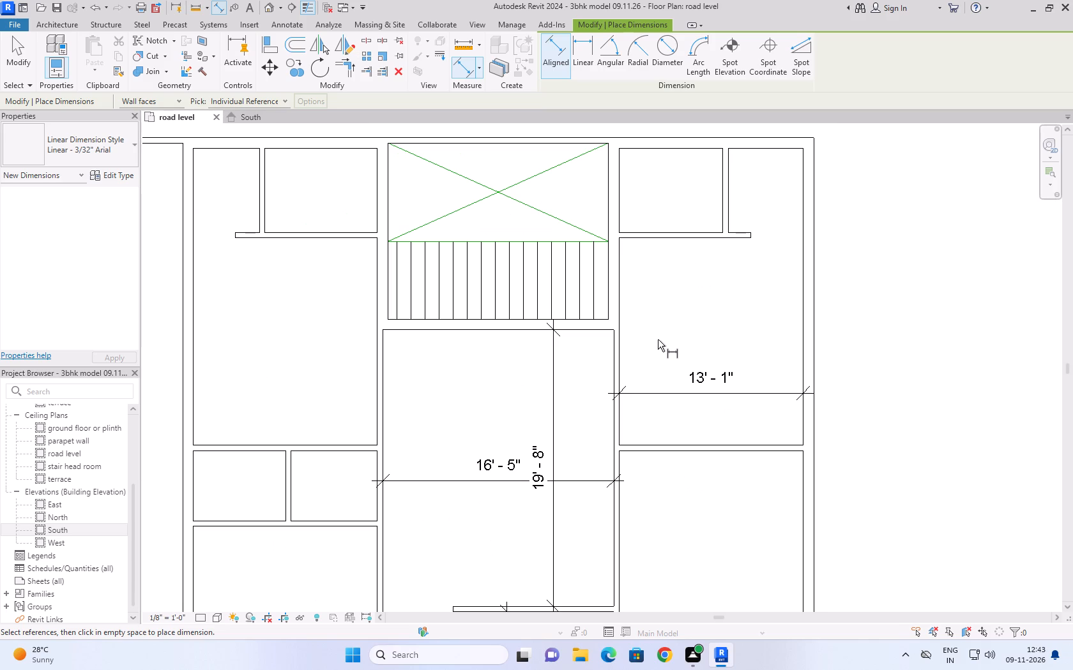
pyautogui.scroll(-2, 654, 320)
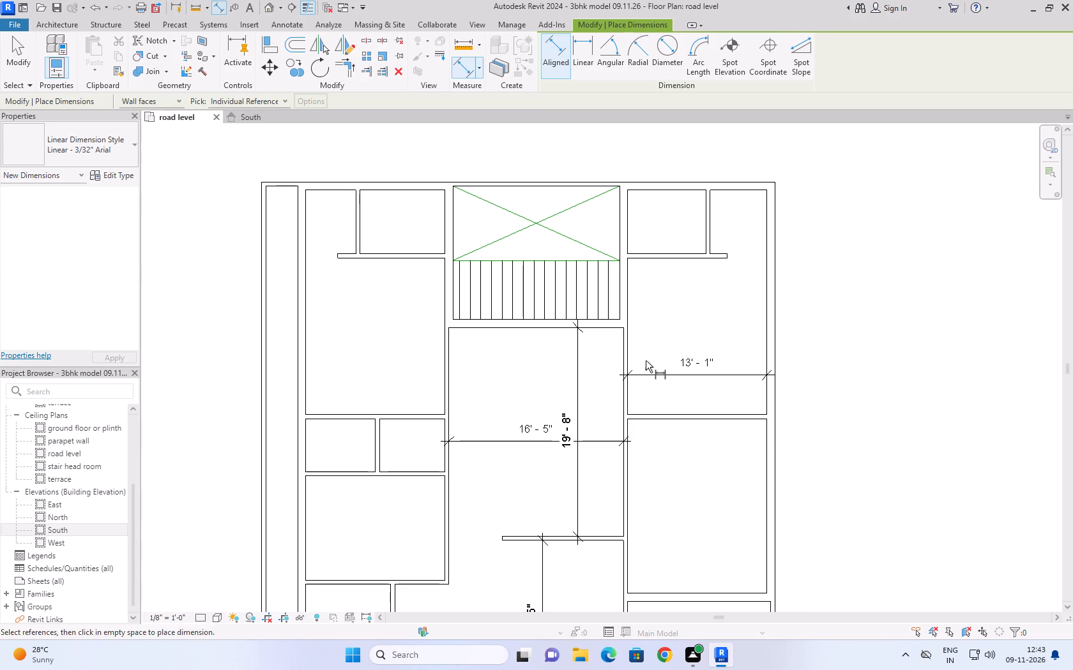
pyautogui.scroll(-8, 673, 315)
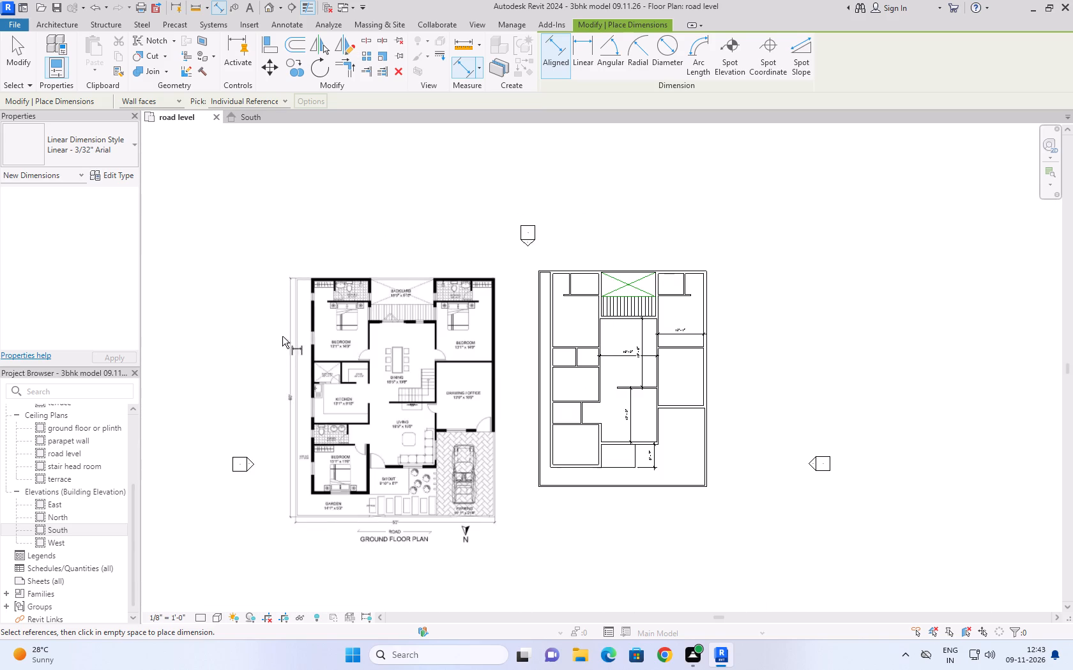
pyautogui.scroll(4, 460, 335)
pyautogui.scroll(-3, 553, 243)
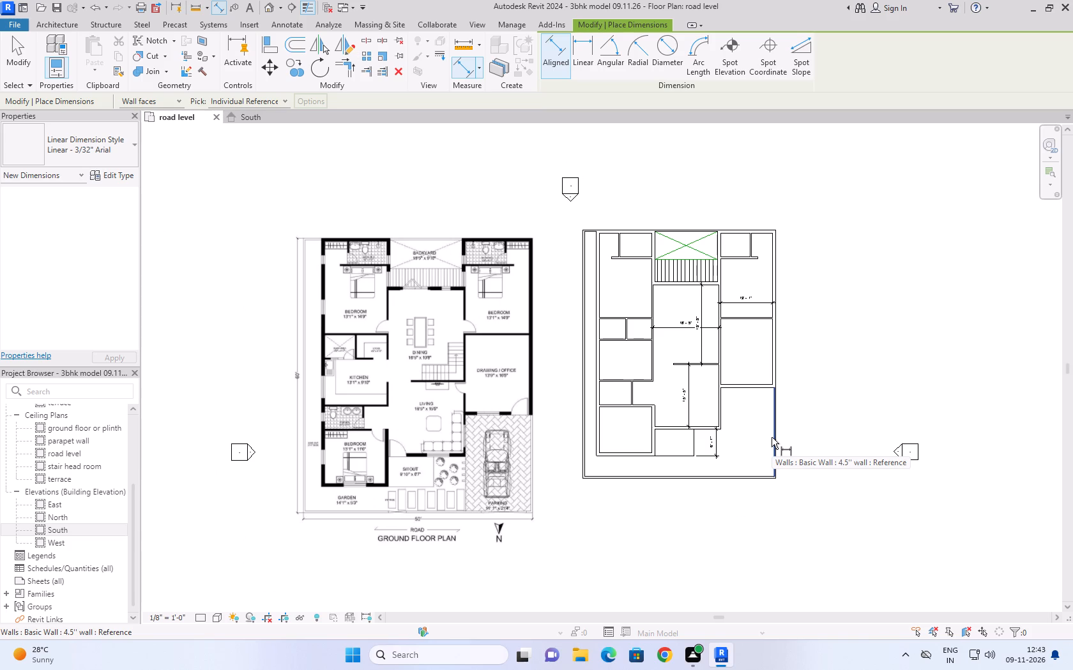
pyautogui.hotkey('ctrl', 's')
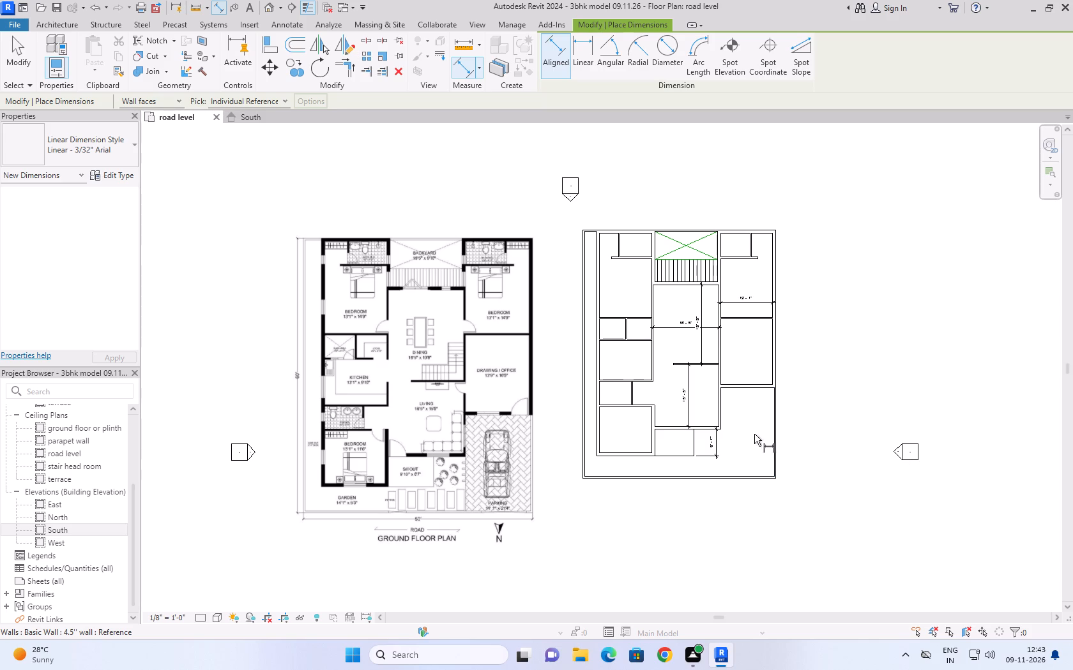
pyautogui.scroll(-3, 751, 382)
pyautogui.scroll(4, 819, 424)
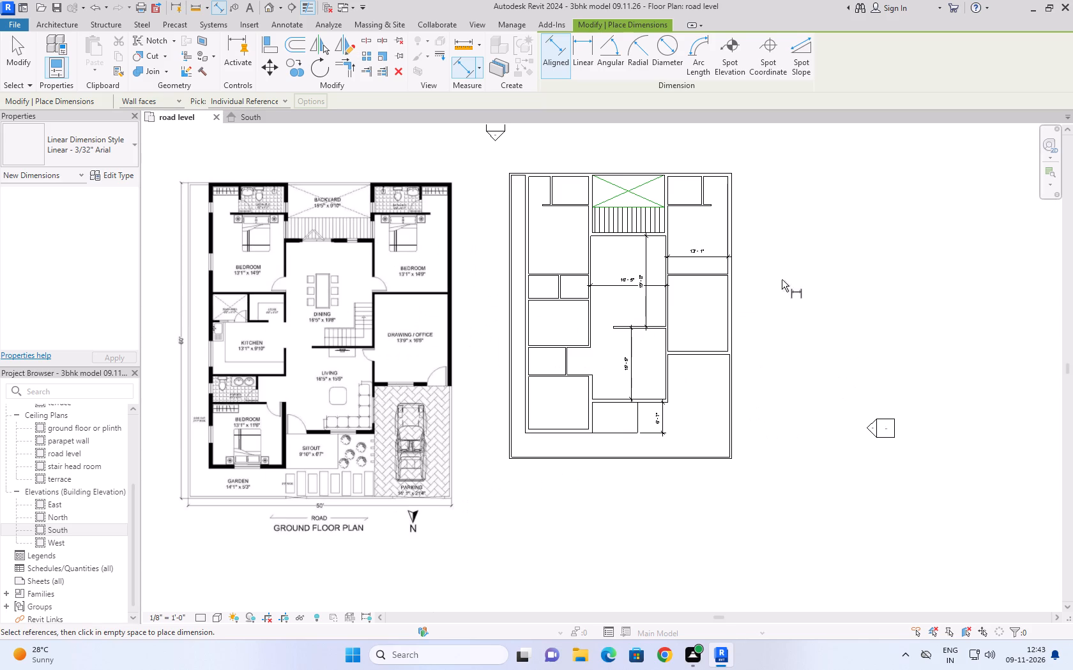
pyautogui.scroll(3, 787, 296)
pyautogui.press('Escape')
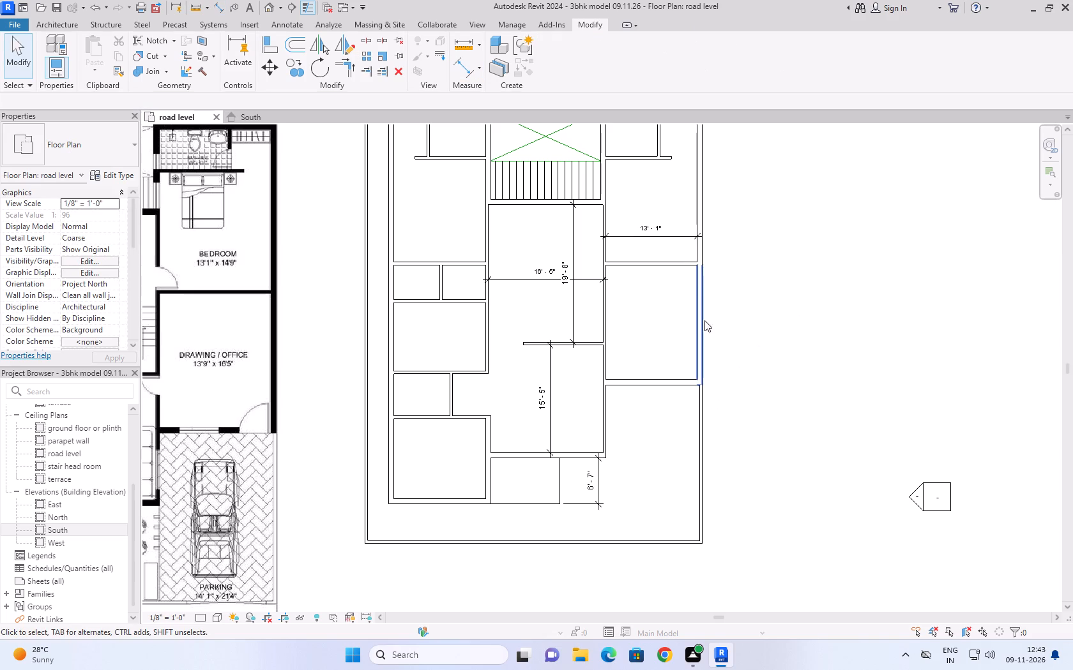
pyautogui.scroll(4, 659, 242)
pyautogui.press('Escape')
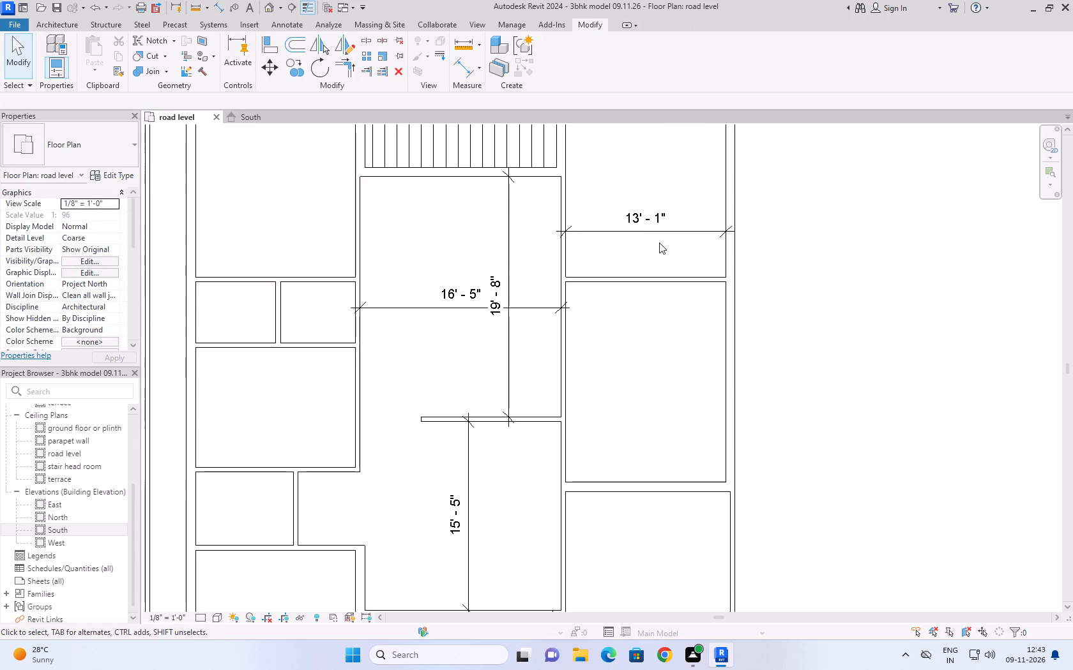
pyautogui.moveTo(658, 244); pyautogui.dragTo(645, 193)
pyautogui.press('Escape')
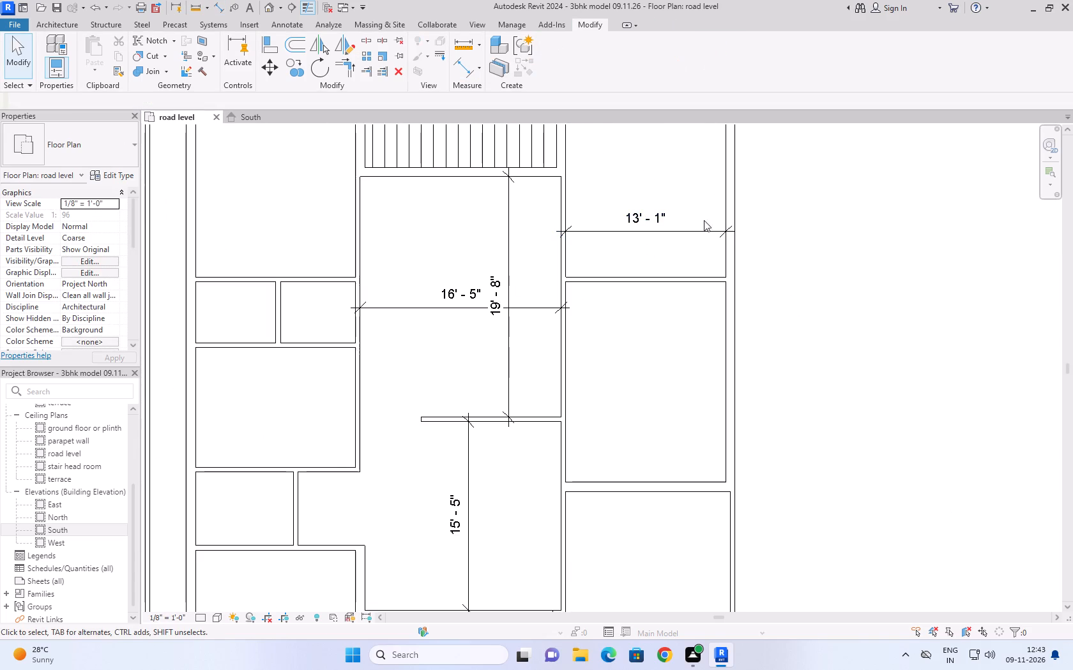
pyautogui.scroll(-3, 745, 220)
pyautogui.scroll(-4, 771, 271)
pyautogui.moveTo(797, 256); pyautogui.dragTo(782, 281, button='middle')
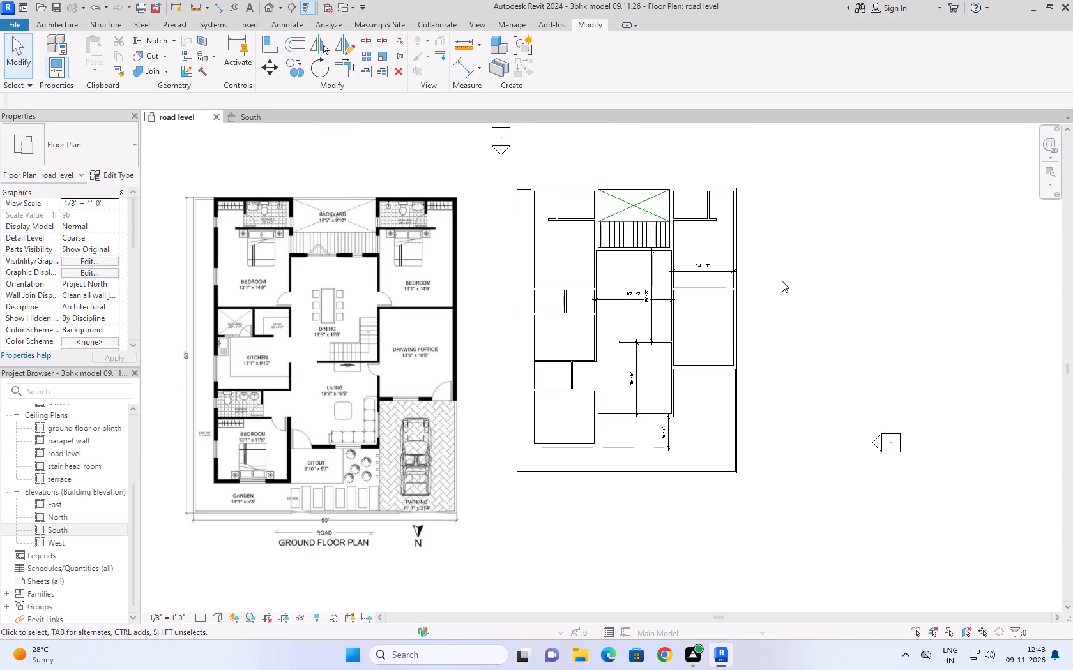
# Save the project.
pyautogui.press('Escape')
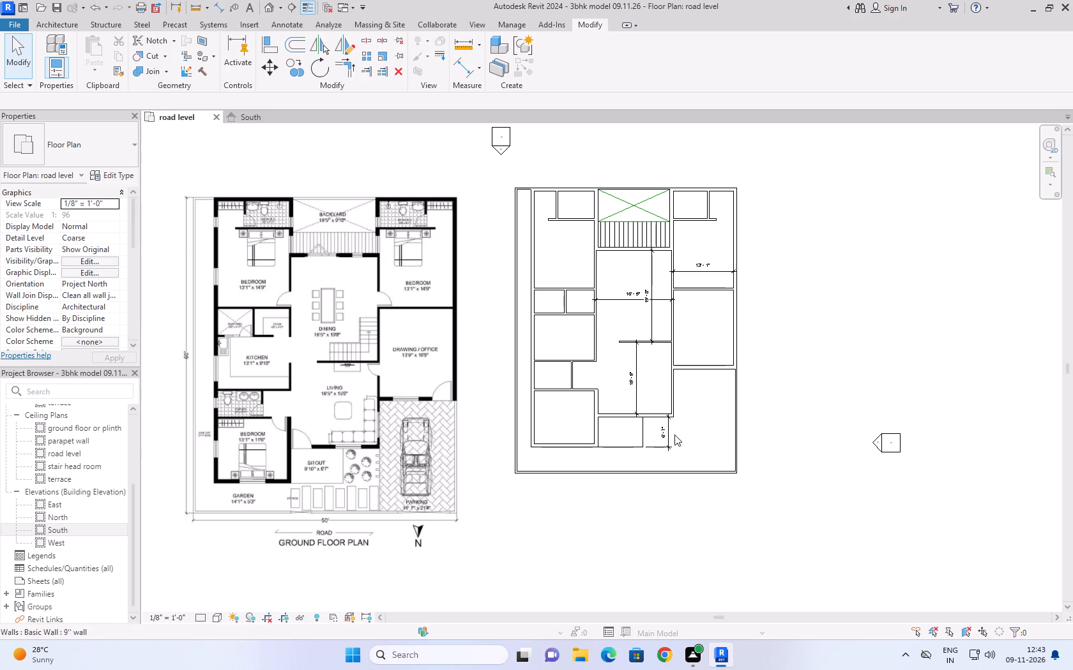
pyautogui.hotkey('ctrl', 's')
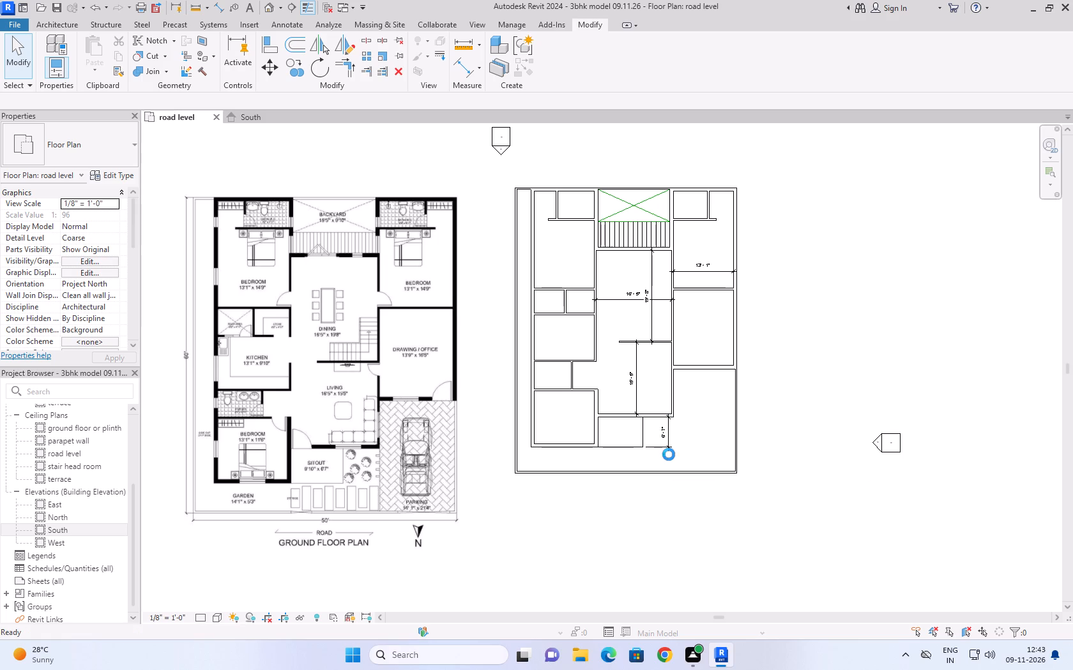
# Delete the width dimension of the bedroom behind the drawing/office, the dining area's width and depth dimensions, and the living room's depth dimension.
pyautogui.scroll(4, 762, 287)
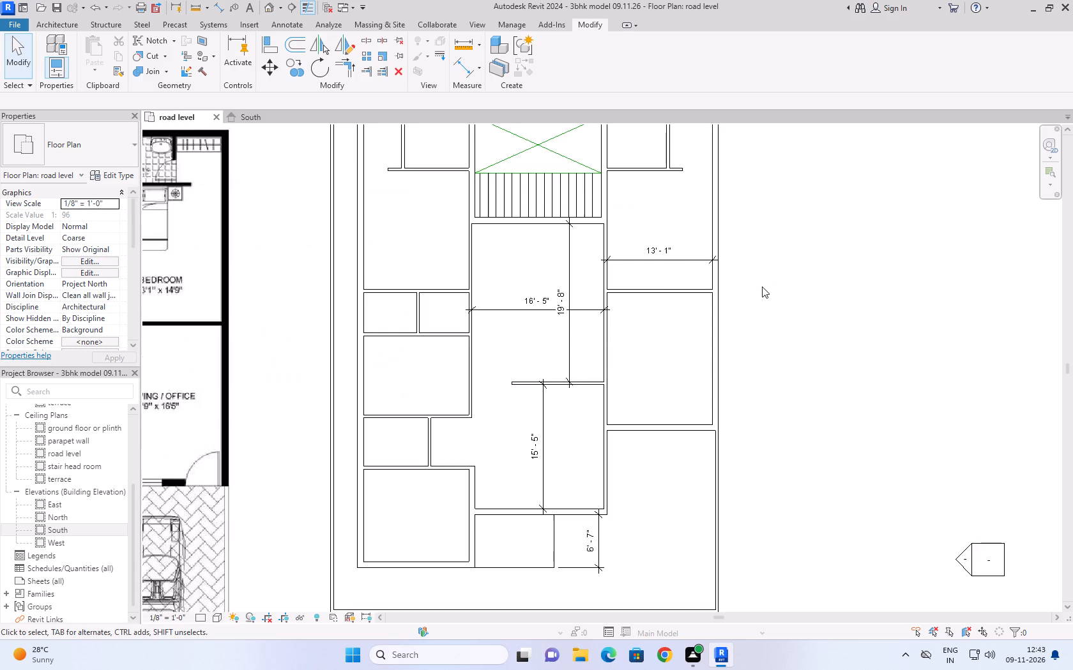
pyautogui.scroll(4, 762, 287)
pyautogui.moveTo(627, 208); pyautogui.dragTo(597, 260)
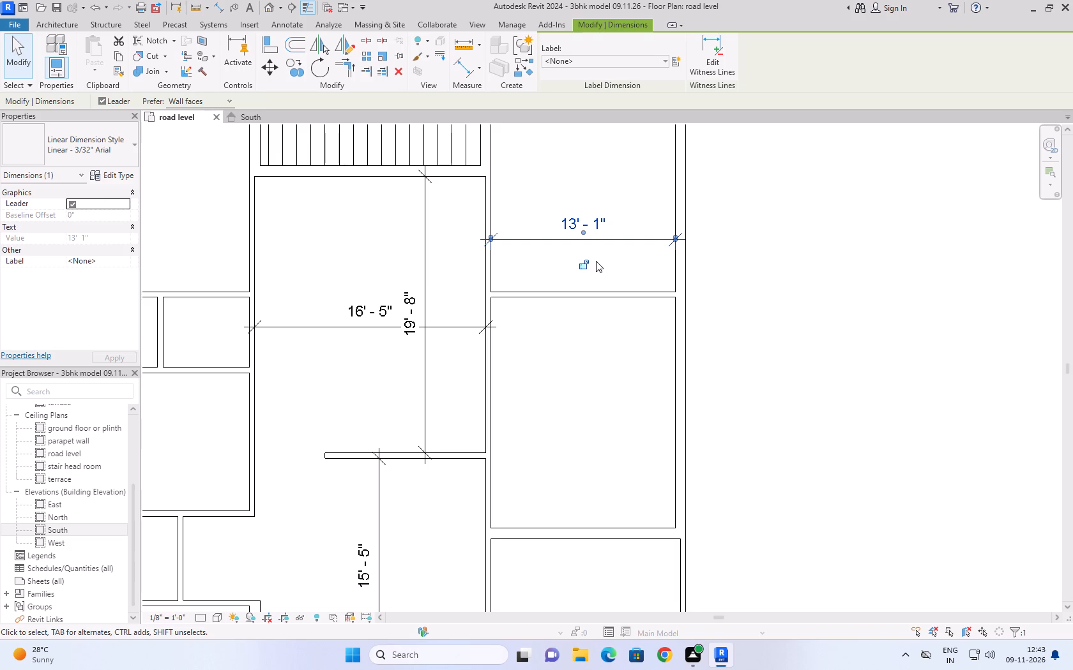
pyautogui.press('Delete')
pyautogui.moveTo(446, 288); pyautogui.dragTo(365, 366)
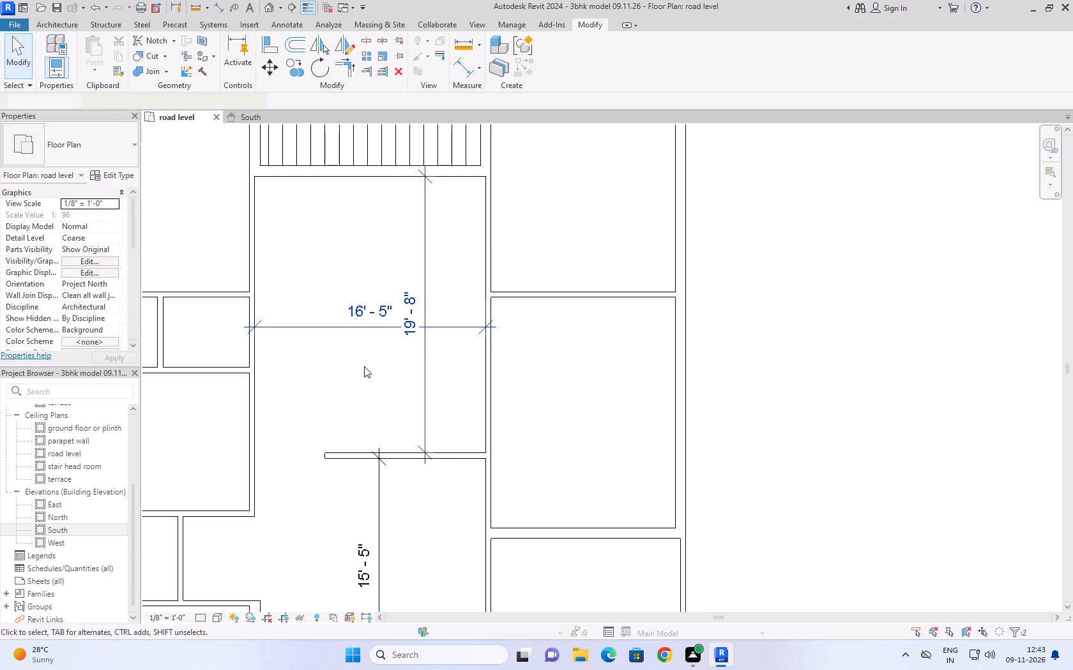
pyautogui.press('Delete')
pyautogui.scroll(-5, 523, 225)
pyautogui.moveTo(473, 389); pyautogui.dragTo(429, 404, button='middle')
pyautogui.click(427, 391)
pyautogui.moveTo(422, 391); pyautogui.dragTo(384, 414)
pyautogui.press('Delete')
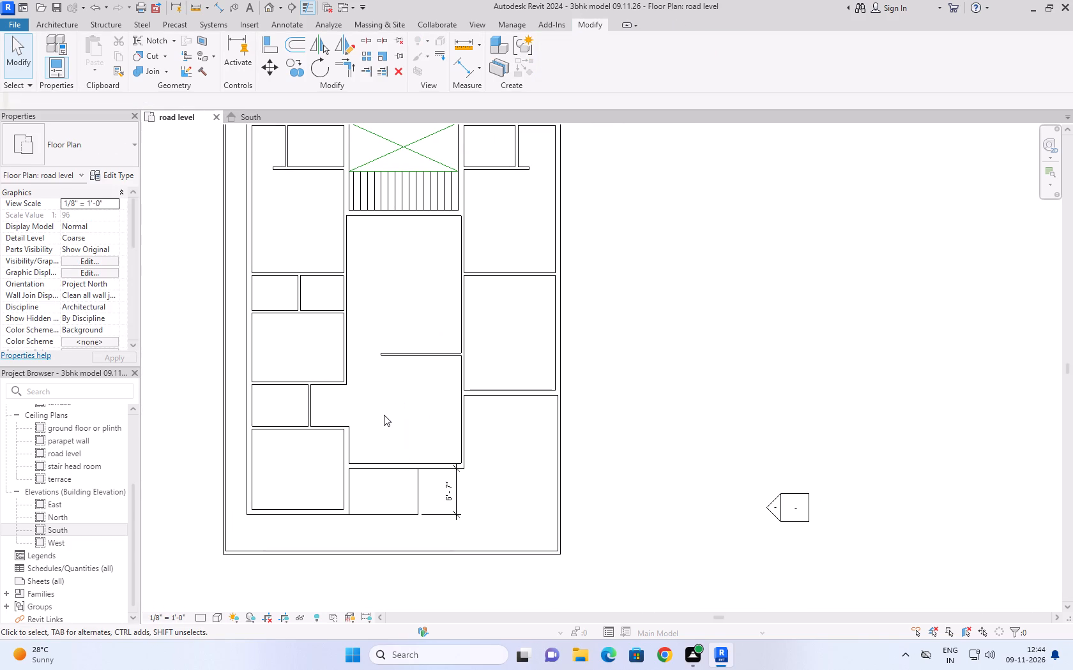
# Delete the depth dimension at the sitout, between the living room's front wall and the sitout's front line.
pyautogui.scroll(7, 459, 510)
pyautogui.click(468, 459)
pyautogui.click(415, 527)
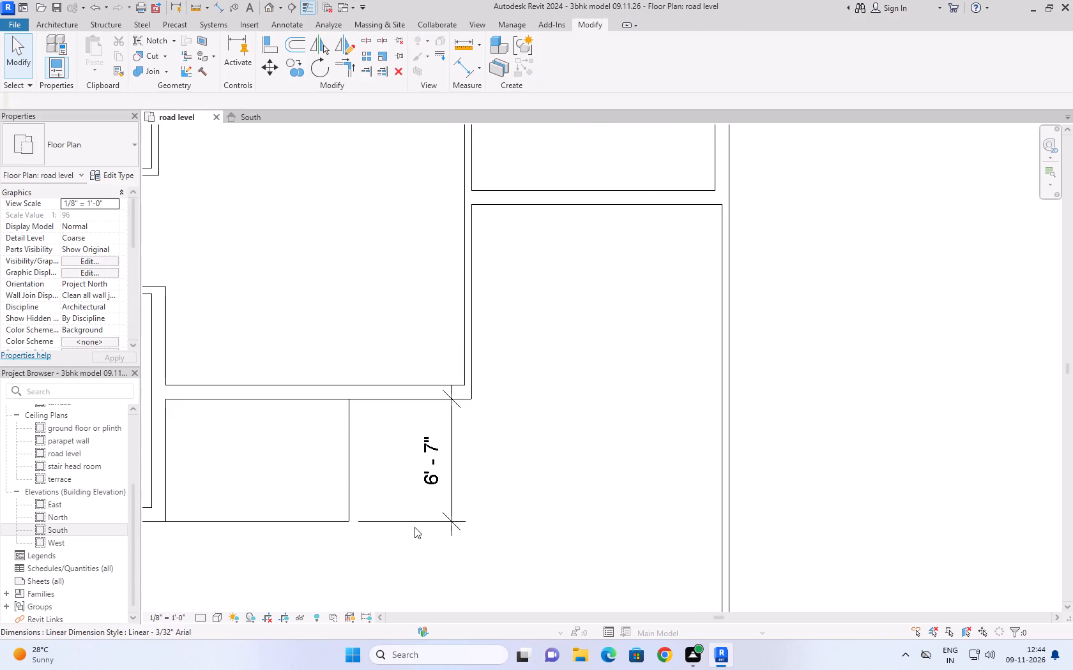
pyautogui.moveTo(415, 527); pyautogui.dragTo(462, 458)
pyautogui.moveTo(480, 430); pyautogui.dragTo(422, 527)
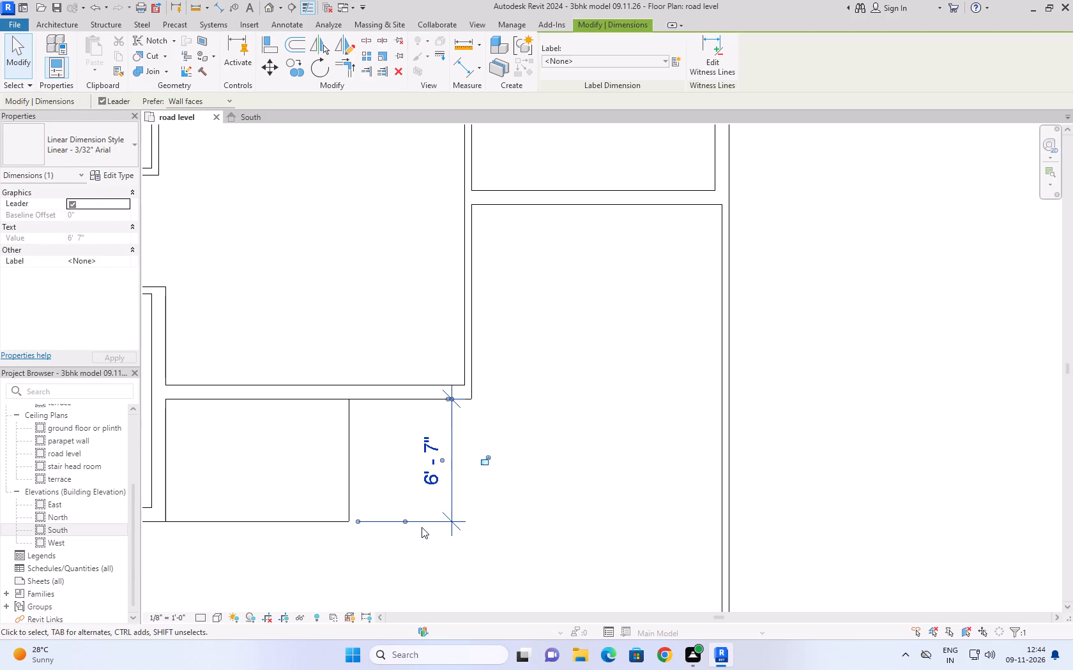
pyautogui.press('Delete')
# Compare the front of the drawn plan with the sitout, garden and parking areas of the reference ground floor plan.
pyautogui.scroll(-8, 558, 354)
pyautogui.scroll(-1, 522, 436)
pyautogui.scroll(6, 514, 443)
pyautogui.scroll(-10, 551, 389)
pyautogui.scroll(5, 533, 438)
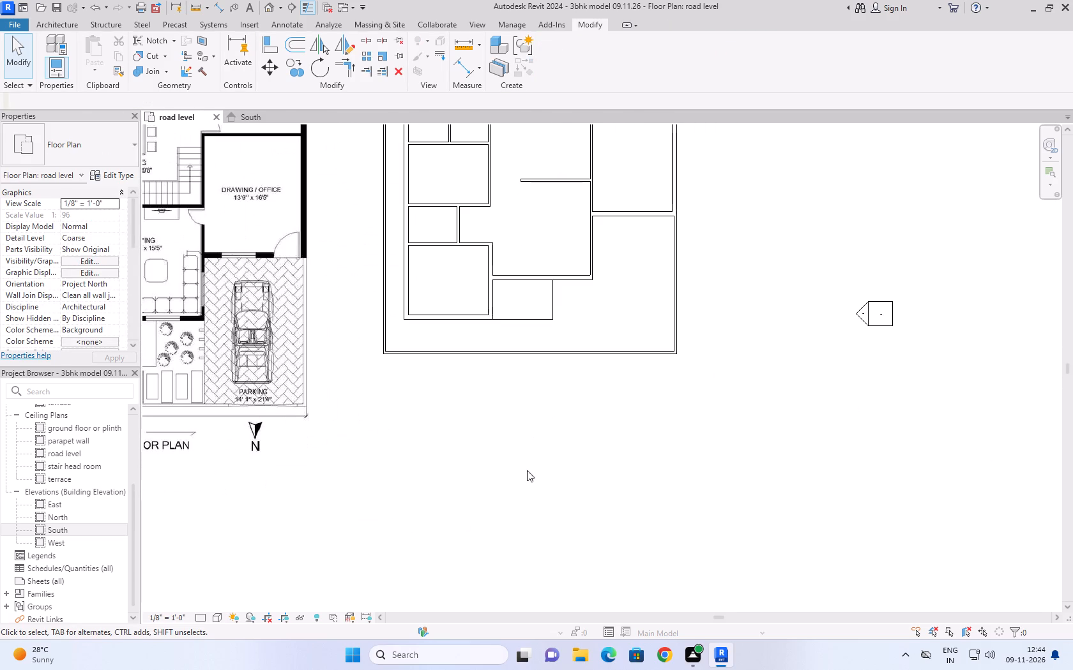
pyautogui.scroll(4, 718, 429)
pyautogui.scroll(-1, 711, 433)
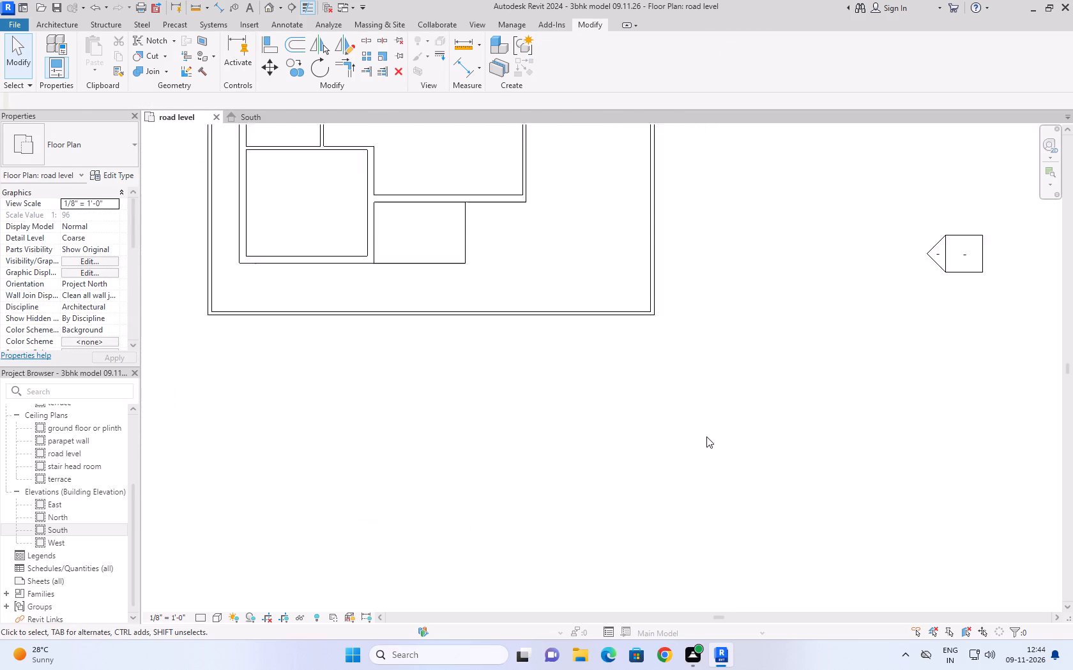
pyautogui.scroll(-8, 706, 436)
pyautogui.scroll(8, 442, 465)
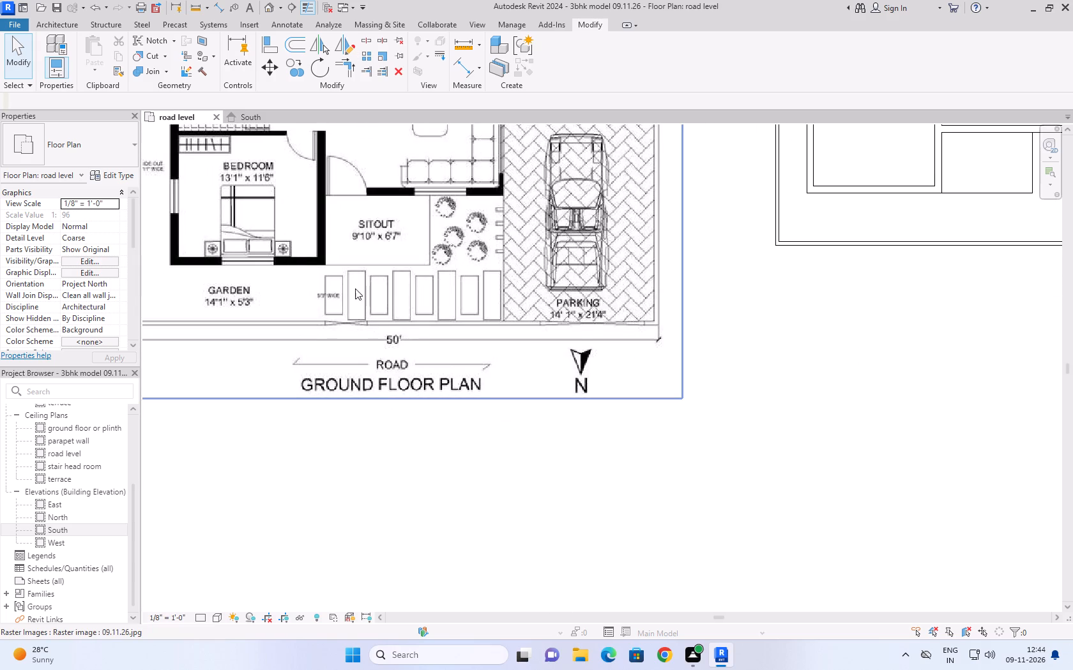
pyautogui.scroll(1, 970, 310)
pyautogui.moveTo(971, 313); pyautogui.dragTo(692, 418, button='middle')
pyautogui.scroll(-3, 773, 345)
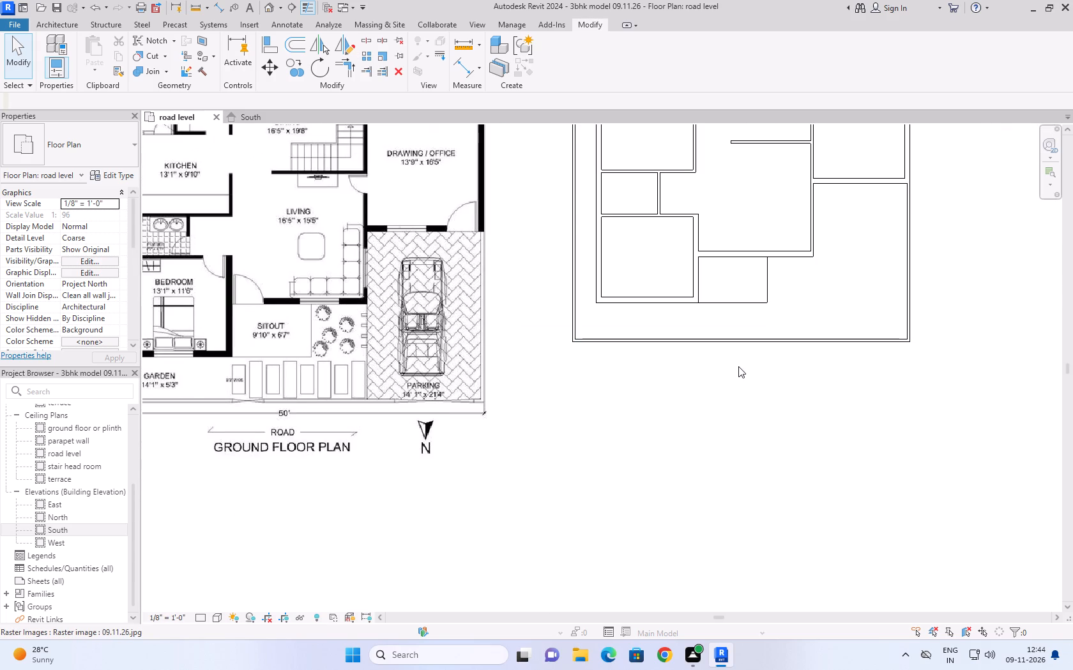
pyautogui.scroll(-1, 779, 341)
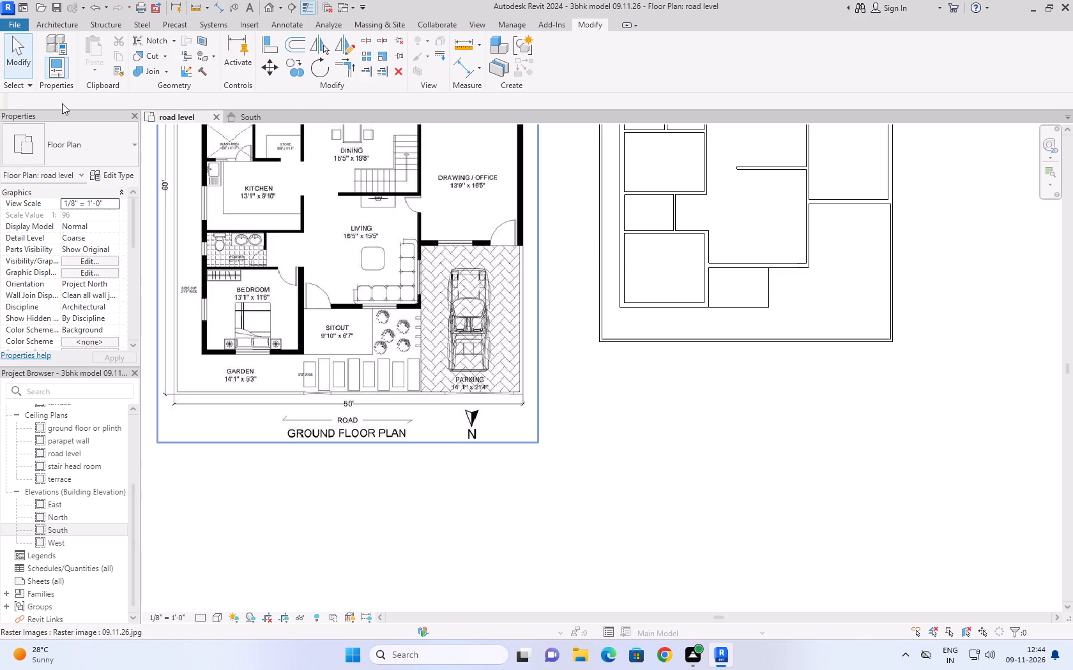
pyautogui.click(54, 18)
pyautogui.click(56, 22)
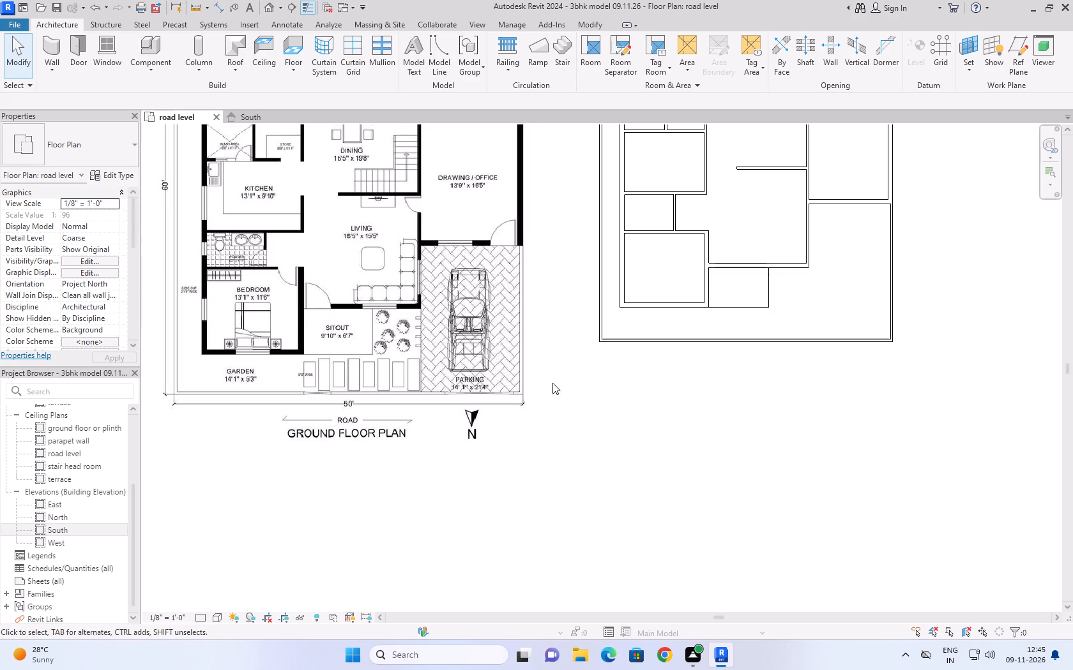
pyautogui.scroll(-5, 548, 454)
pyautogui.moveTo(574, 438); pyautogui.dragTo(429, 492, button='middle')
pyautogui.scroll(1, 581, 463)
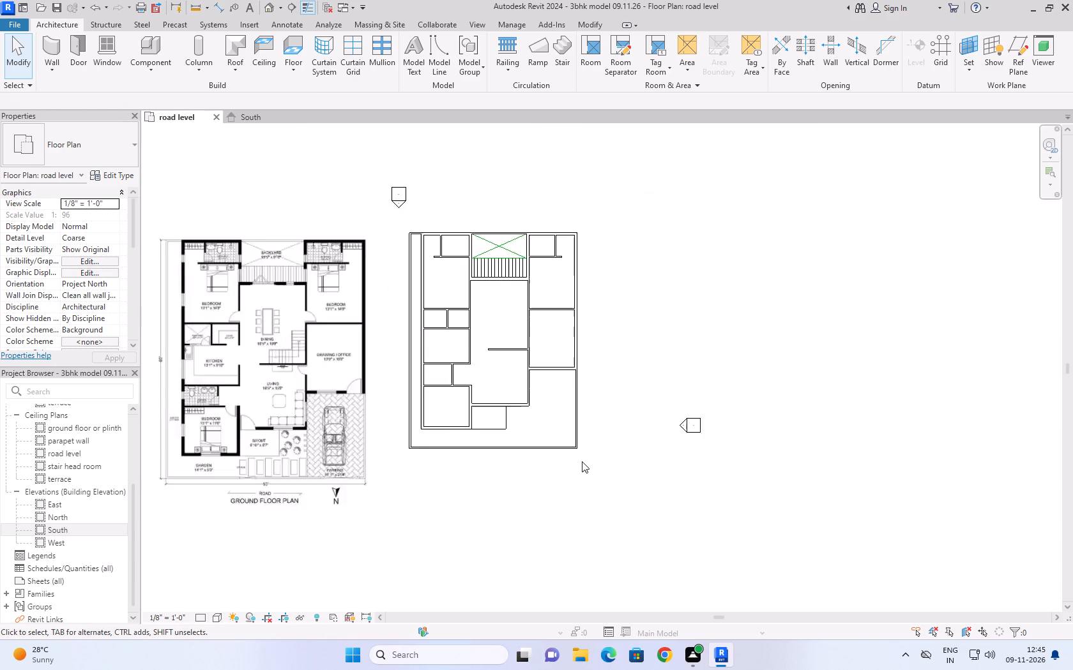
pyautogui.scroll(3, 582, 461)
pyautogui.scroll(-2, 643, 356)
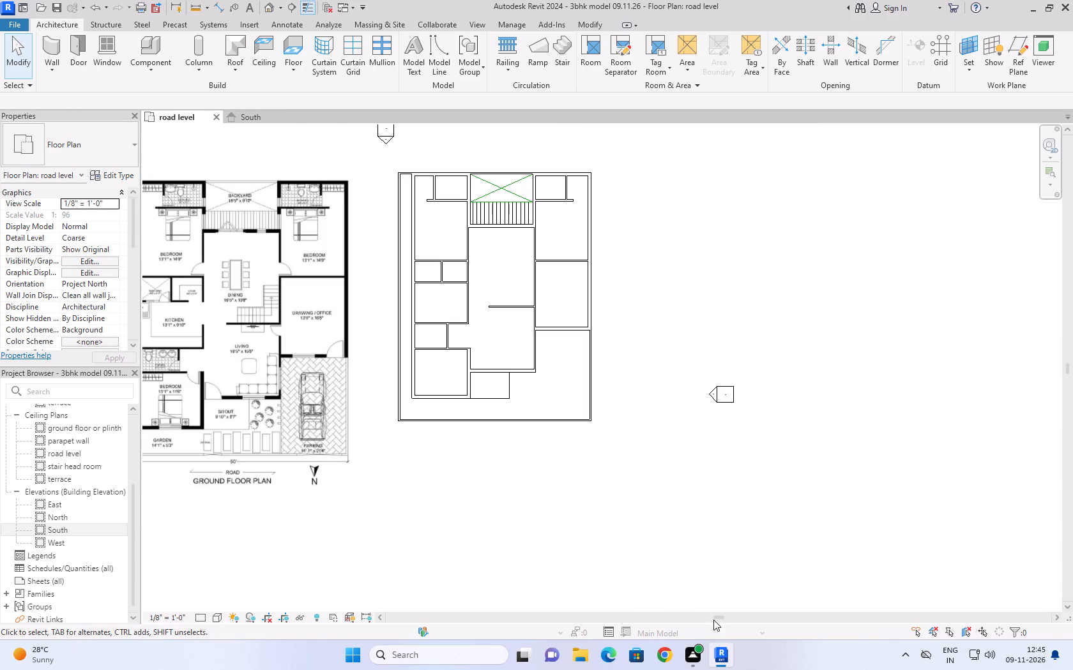
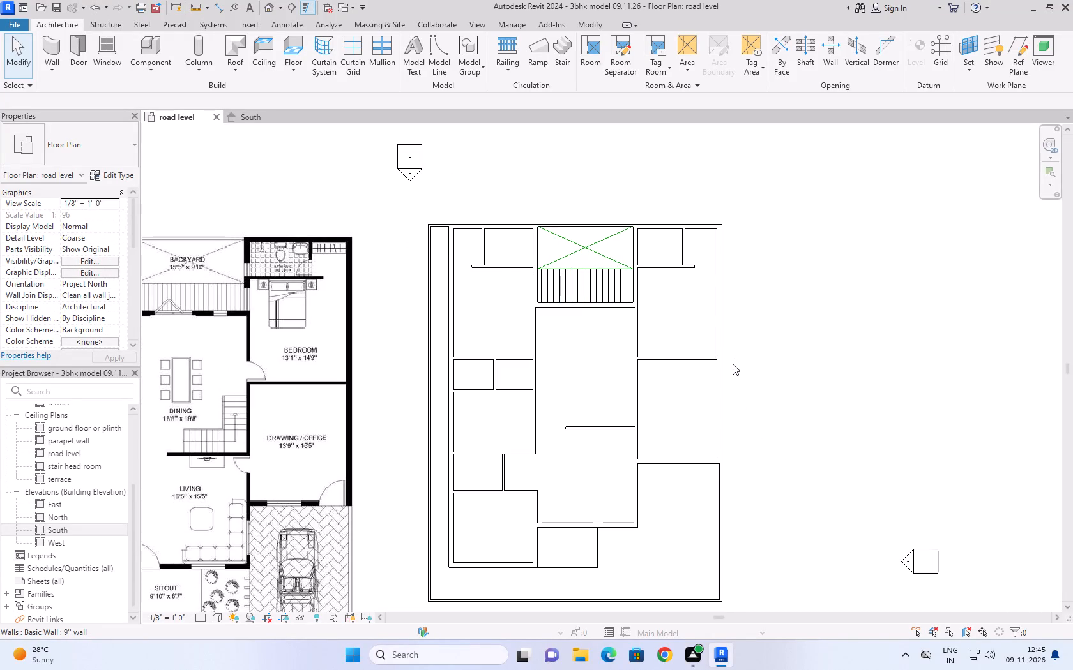
# Draw a model-line rectangle about 1' wide by 4'-6" long beside the sitout, just inside the front boundary wall.
pyautogui.scroll(-4, 738, 341)
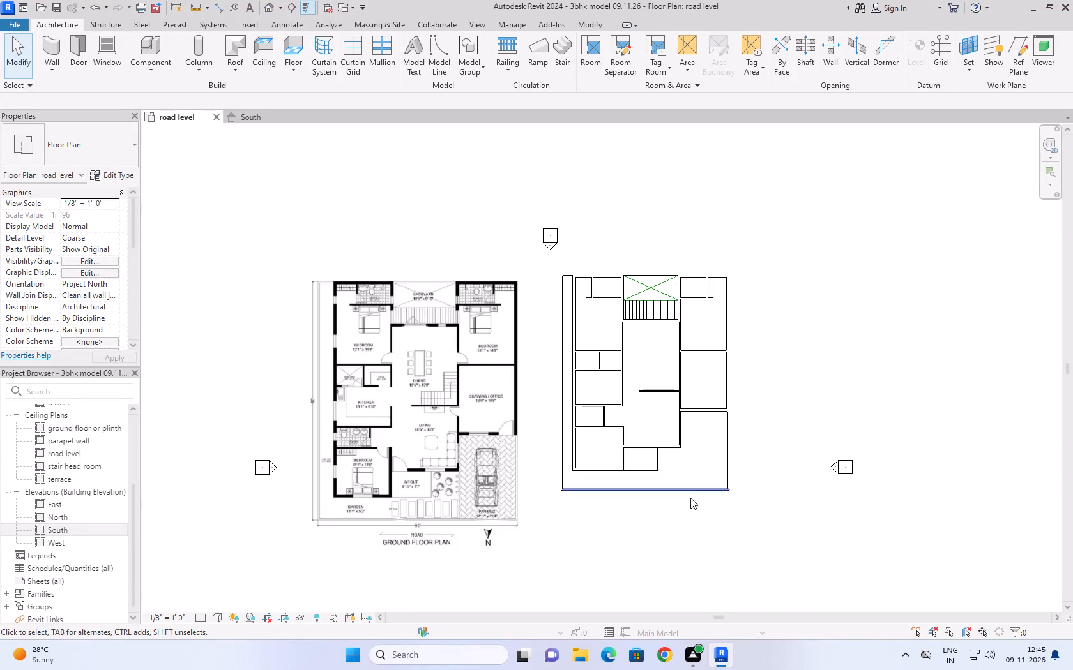
pyautogui.scroll(4, 664, 563)
pyautogui.scroll(-2, 697, 503)
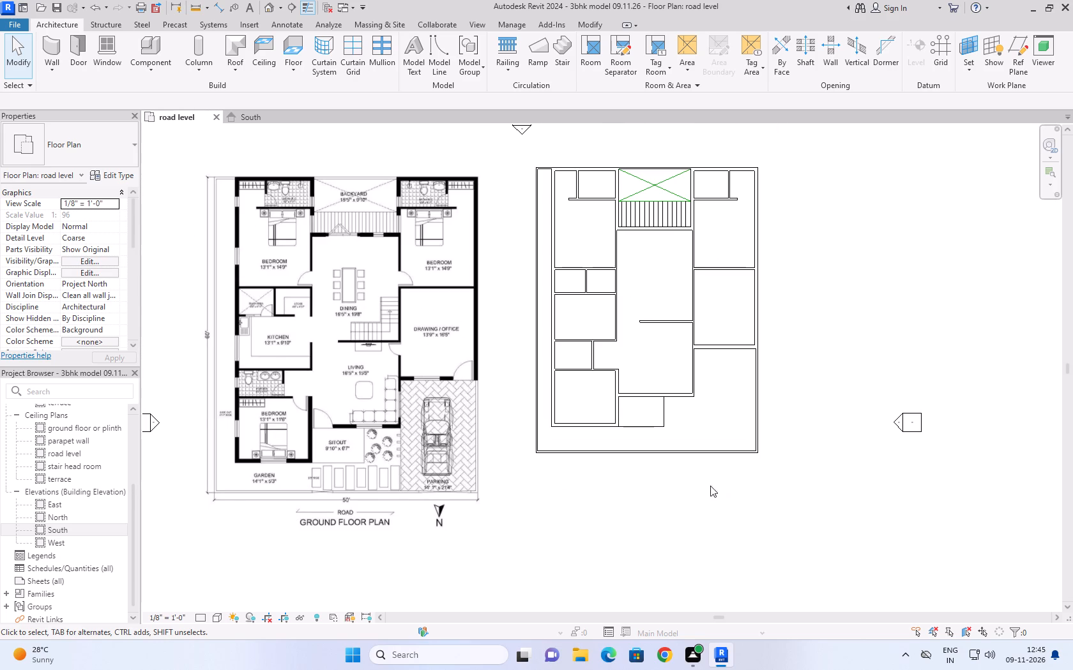
pyautogui.scroll(-3, 714, 474)
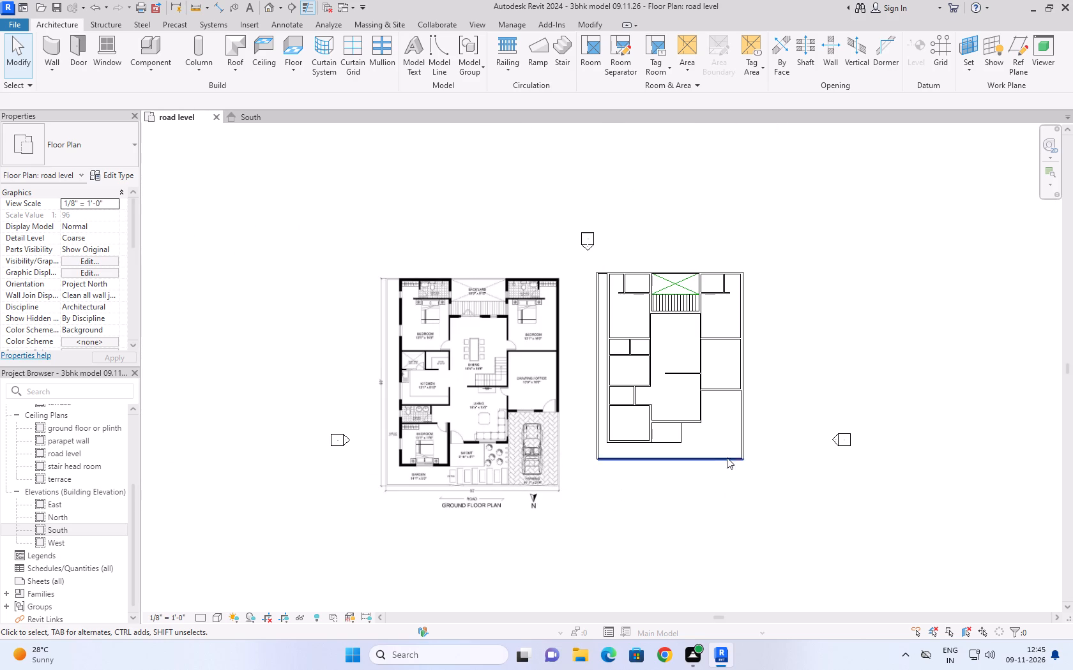
pyautogui.scroll(3, 735, 415)
pyautogui.scroll(-2, 818, 361)
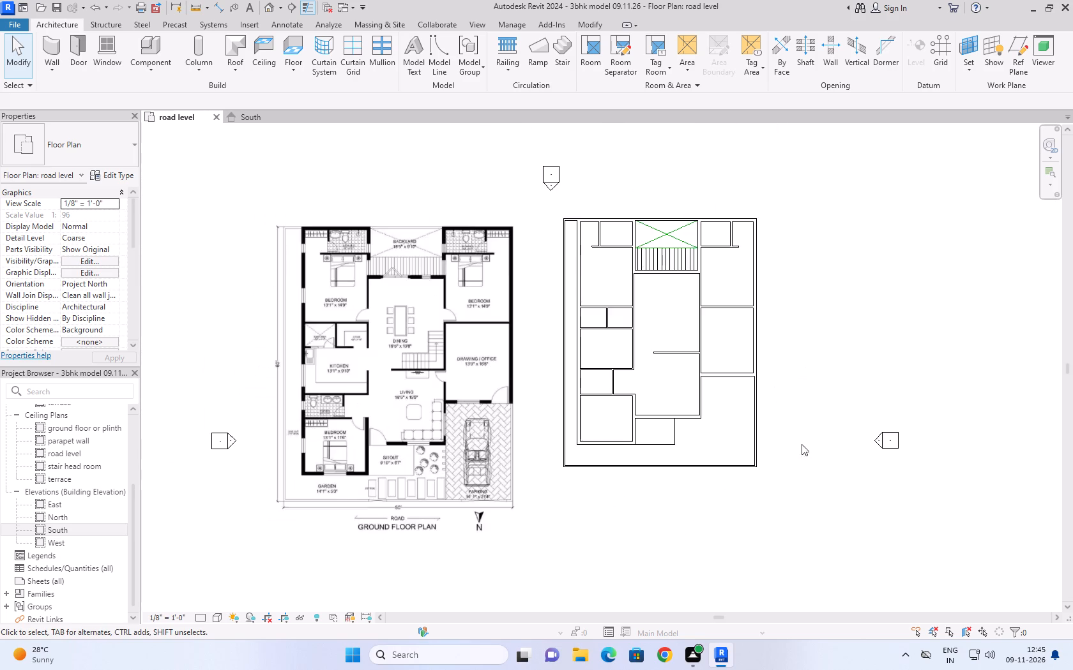
pyautogui.scroll(3, 740, 496)
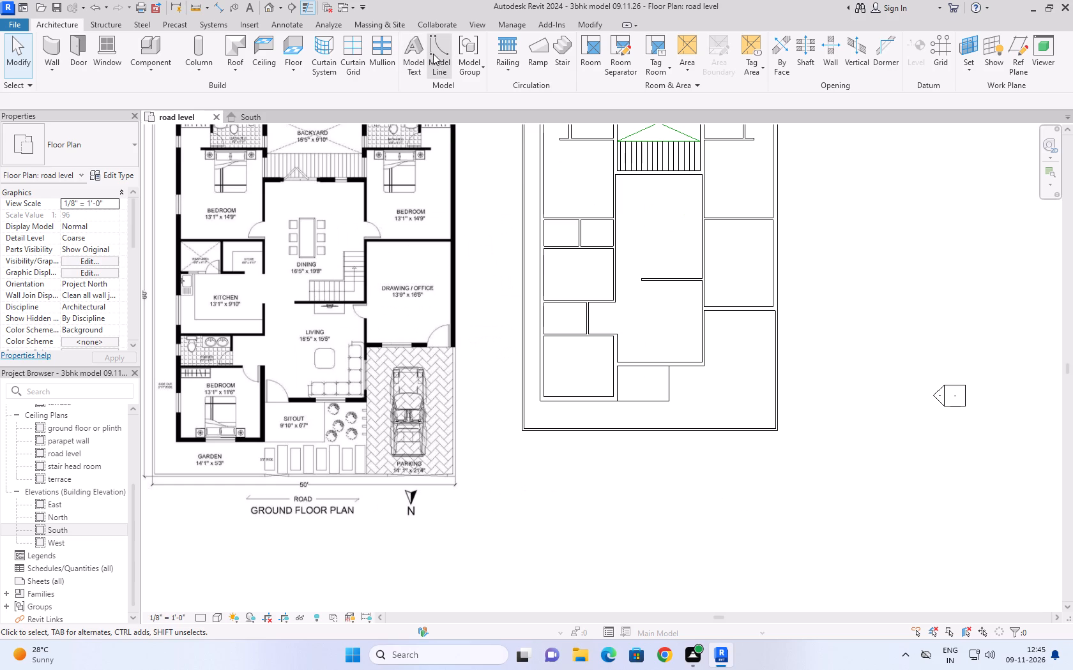
pyautogui.click(436, 52)
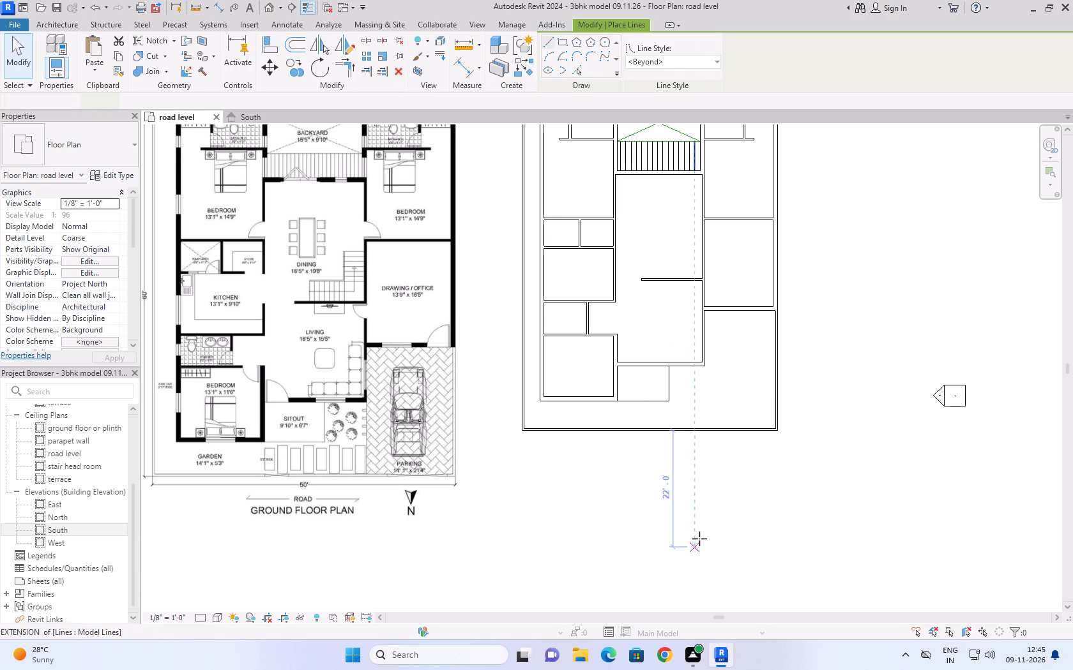
pyautogui.click(564, 45)
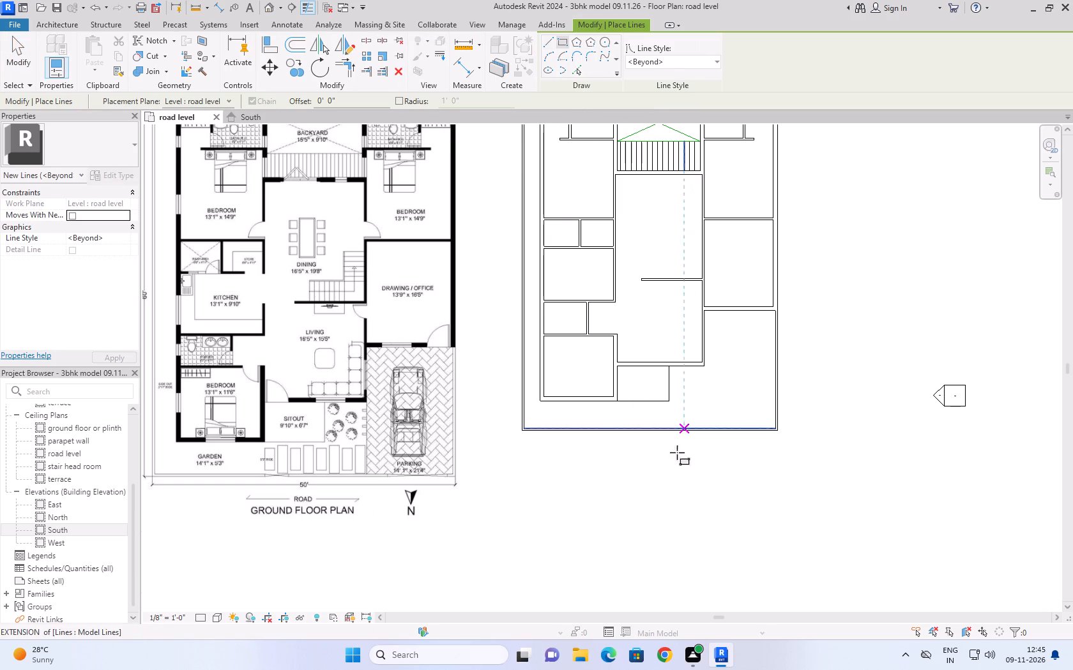
pyautogui.scroll(3, 656, 484)
pyautogui.scroll(-3, 712, 406)
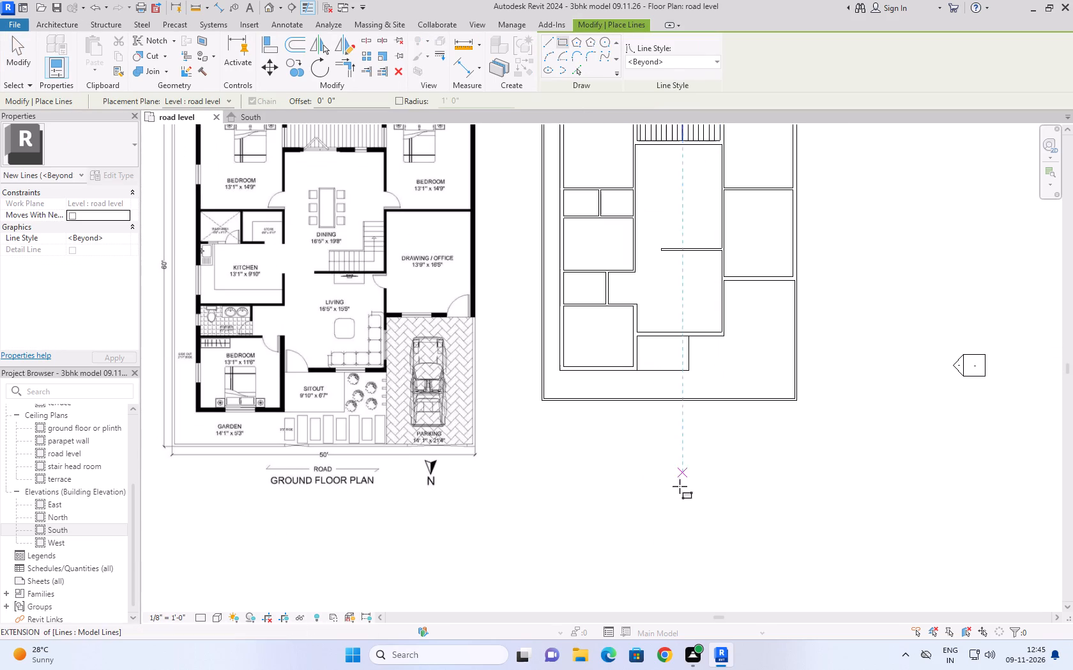
pyautogui.scroll(3, 718, 449)
pyautogui.click(686, 331)
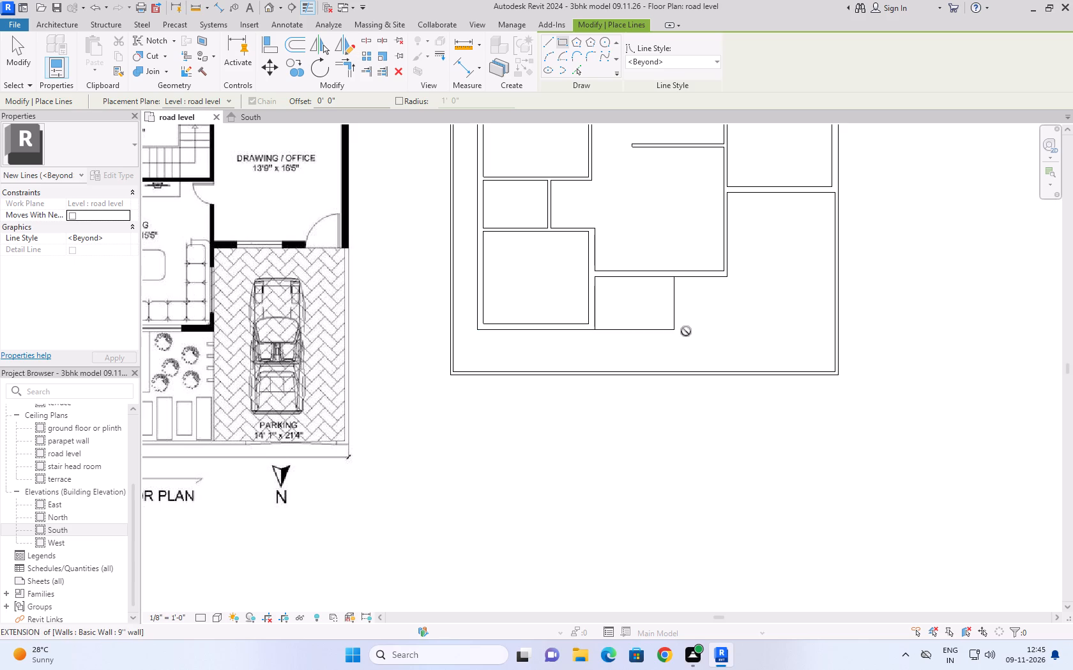
pyautogui.click(693, 366)
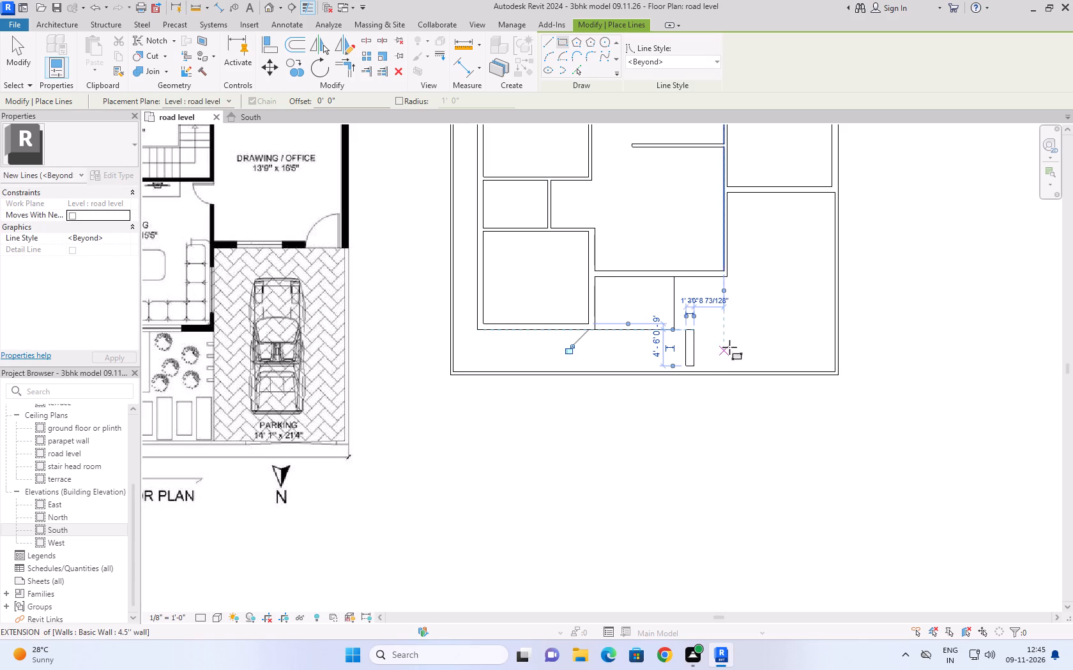
# Draw a second, slightly wider model-line rectangle about 5'-6" long next to the first one near the front boundary wall.
pyautogui.scroll(-3, 740, 340)
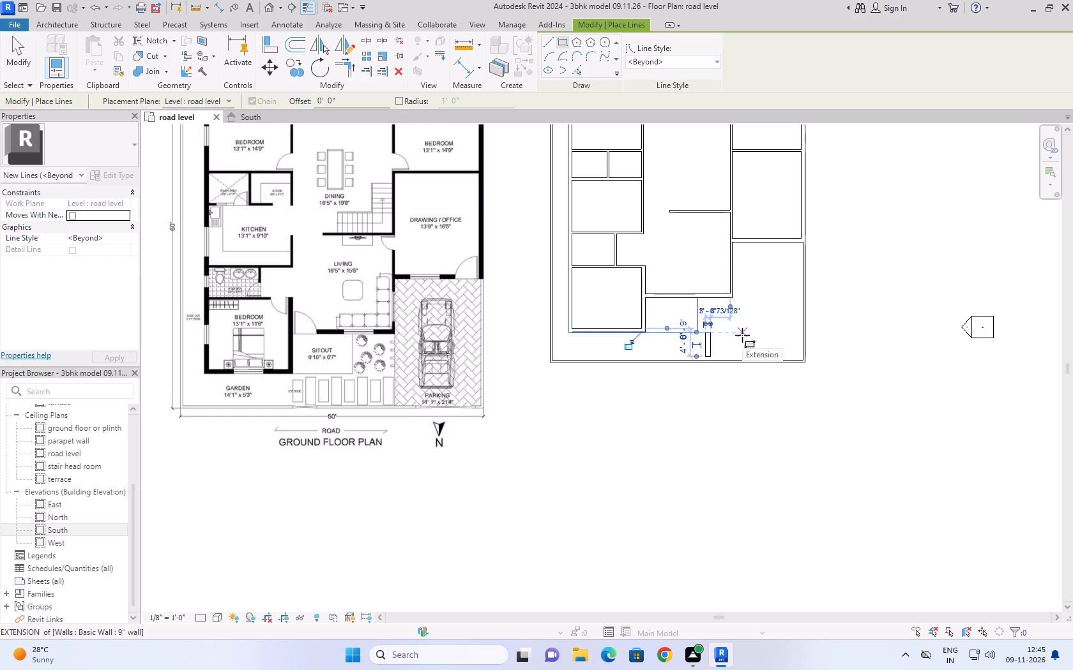
pyautogui.scroll(3, 727, 369)
pyautogui.scroll(-2, 739, 354)
pyautogui.scroll(3, 725, 366)
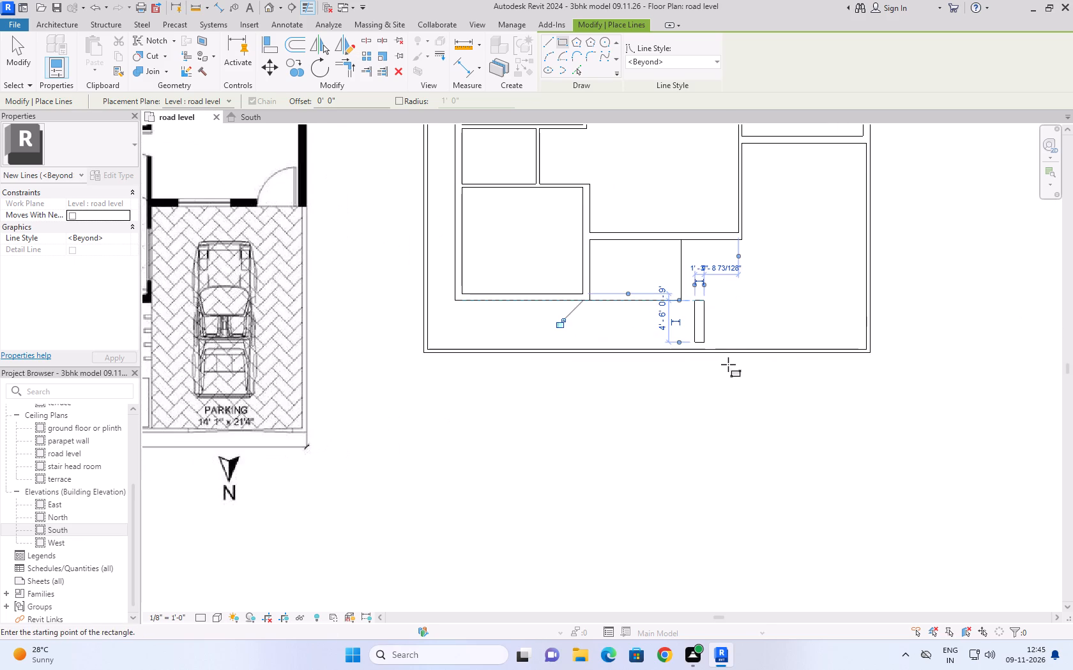
pyautogui.scroll(-2, 740, 338)
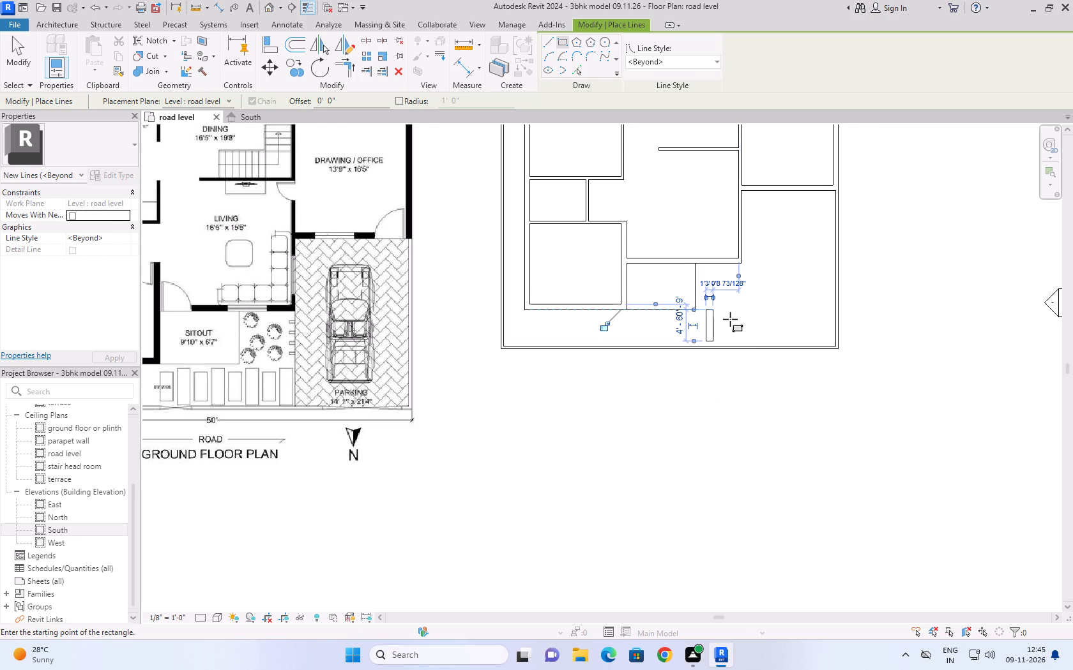
pyautogui.scroll(-2, 724, 306)
pyautogui.scroll(5, 719, 344)
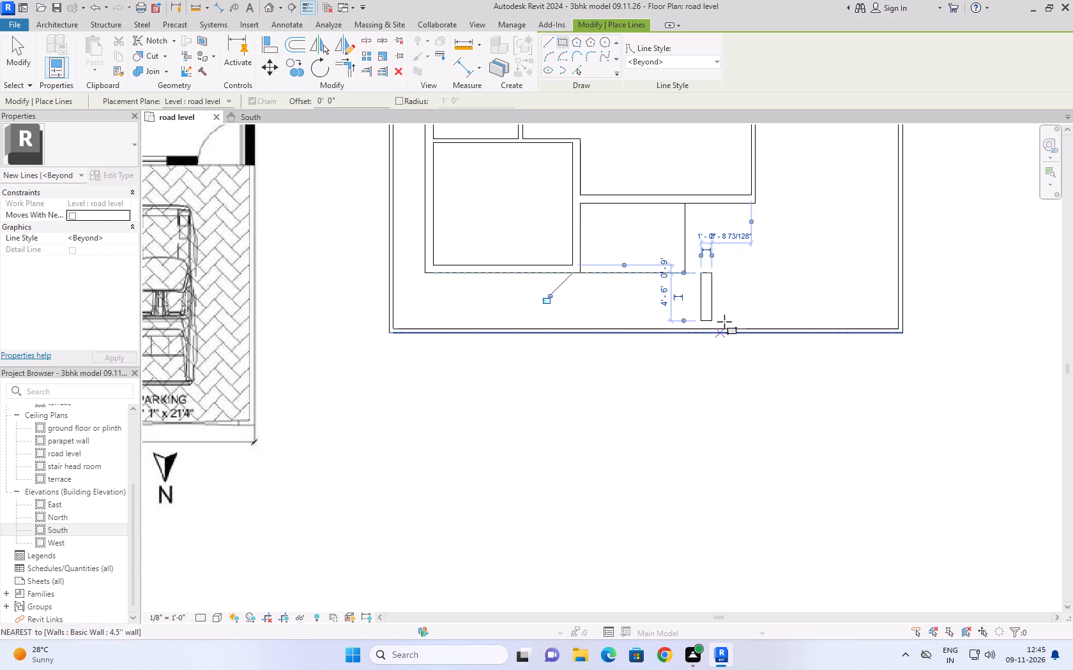
pyautogui.scroll(3, 720, 269)
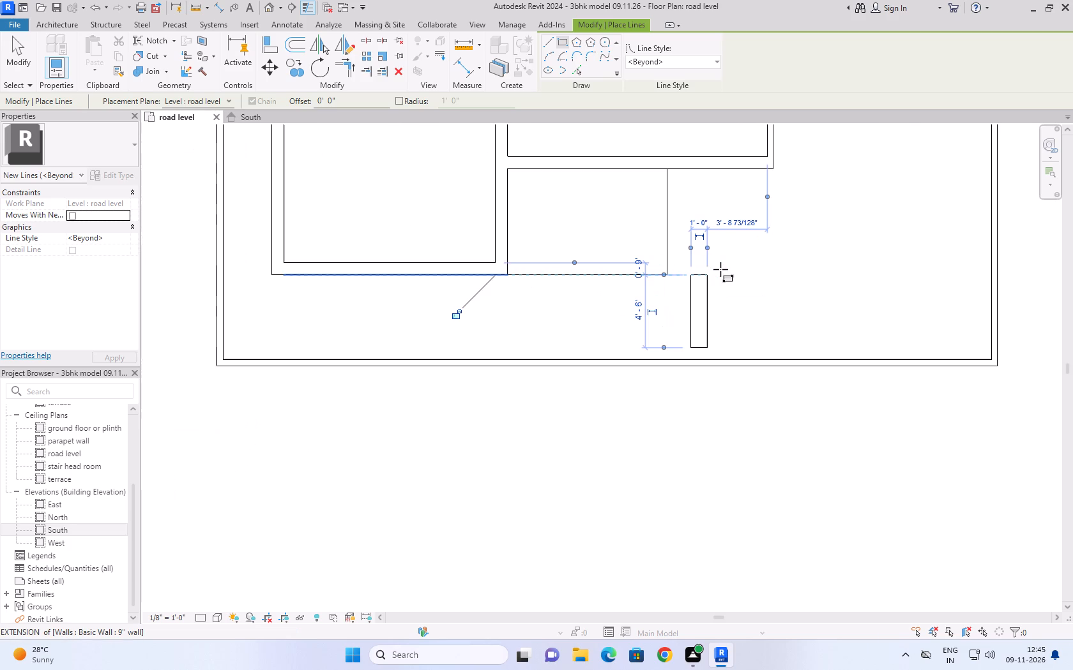
pyautogui.click(719, 267)
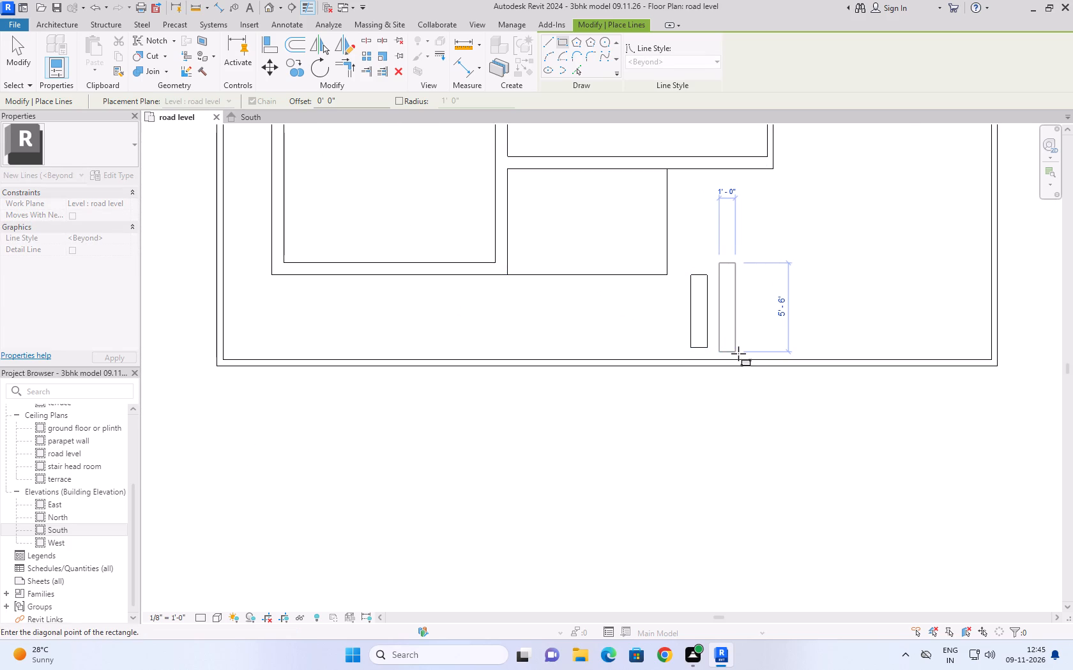
pyautogui.click(742, 354)
# Draw a third model-line rectangle about 1'-11" wide by 4'-6" long beside the second, matching the first rectangle's length.
pyautogui.scroll(-6, 772, 314)
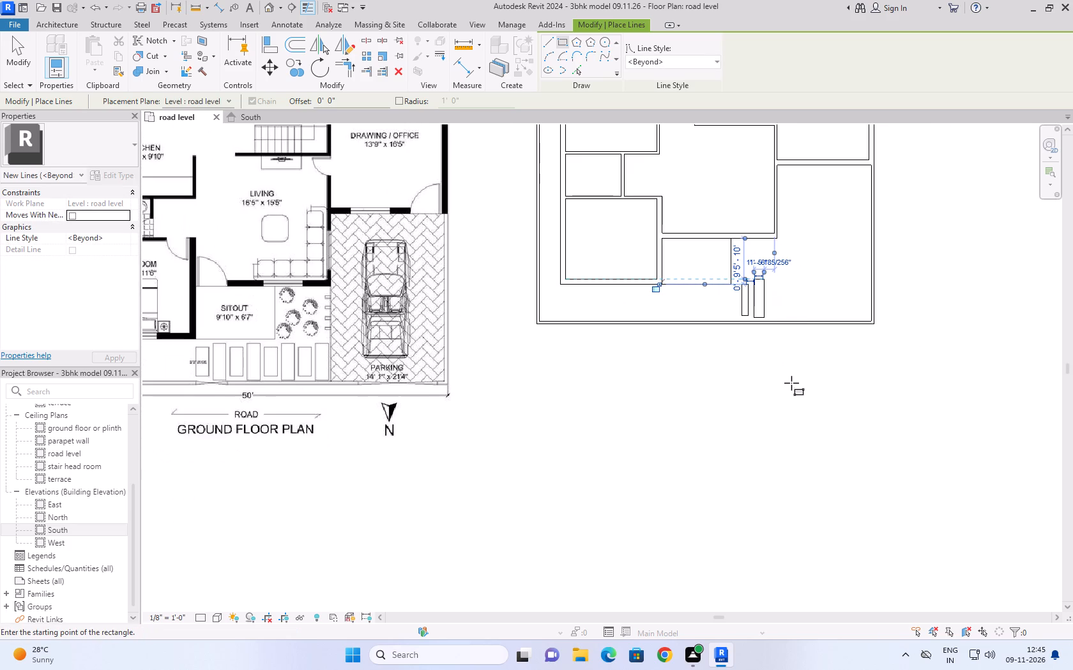
pyautogui.scroll(5, 804, 341)
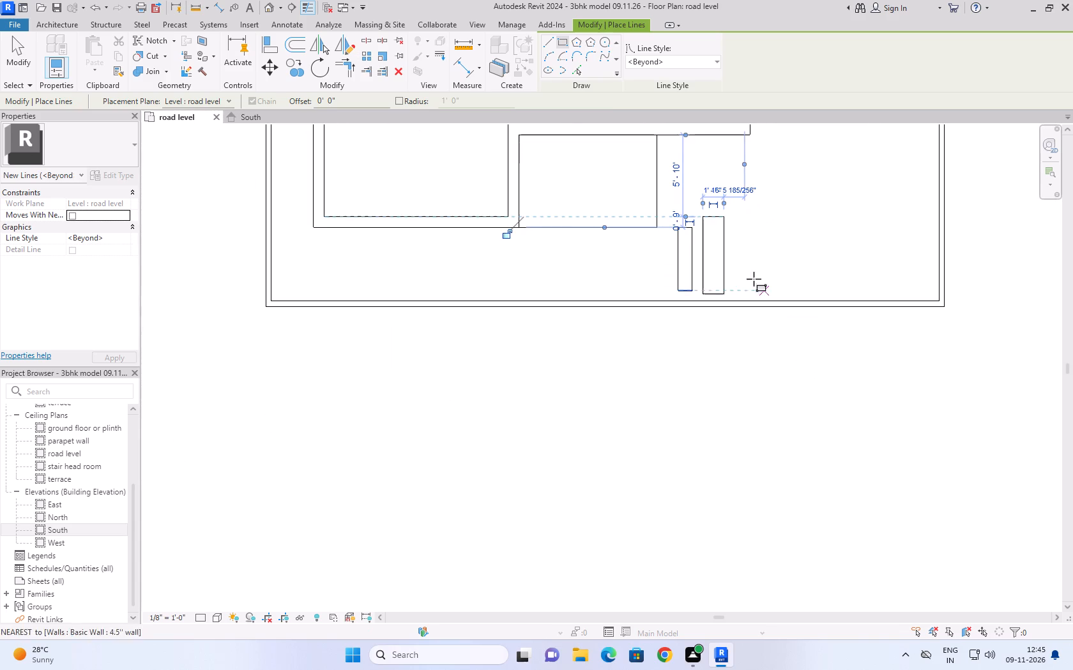
pyautogui.click(734, 226)
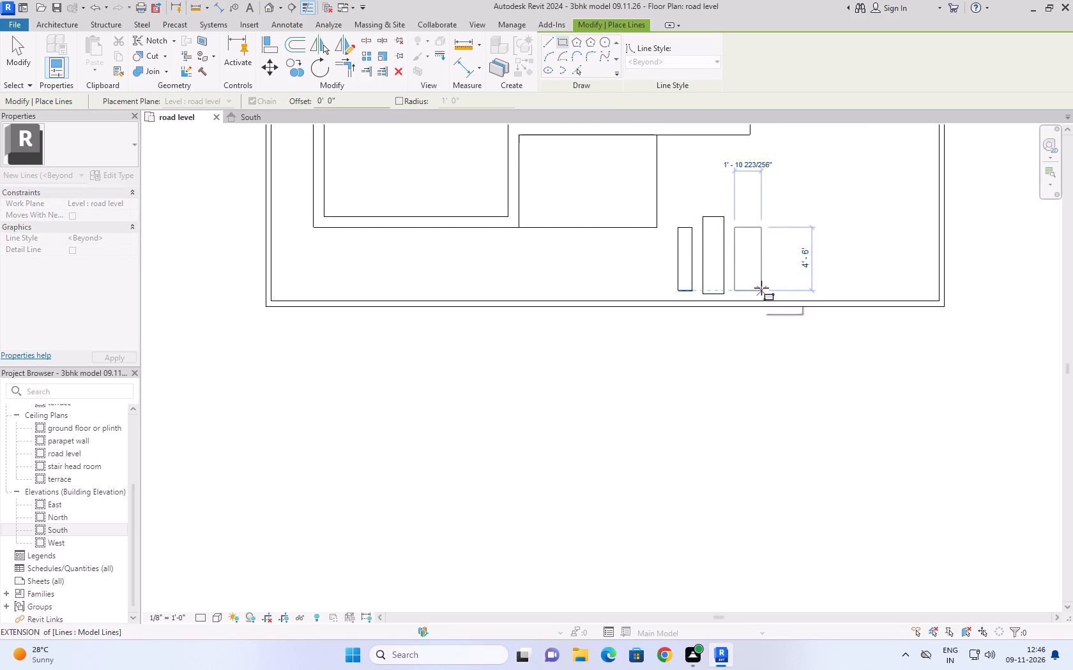
pyautogui.click(761, 288)
# Draw a fourth model-line rectangle about 2'-3" wide by 5'-6" long beside the third, aligned with the second rectangle's ends.
pyautogui.scroll(-6, 787, 251)
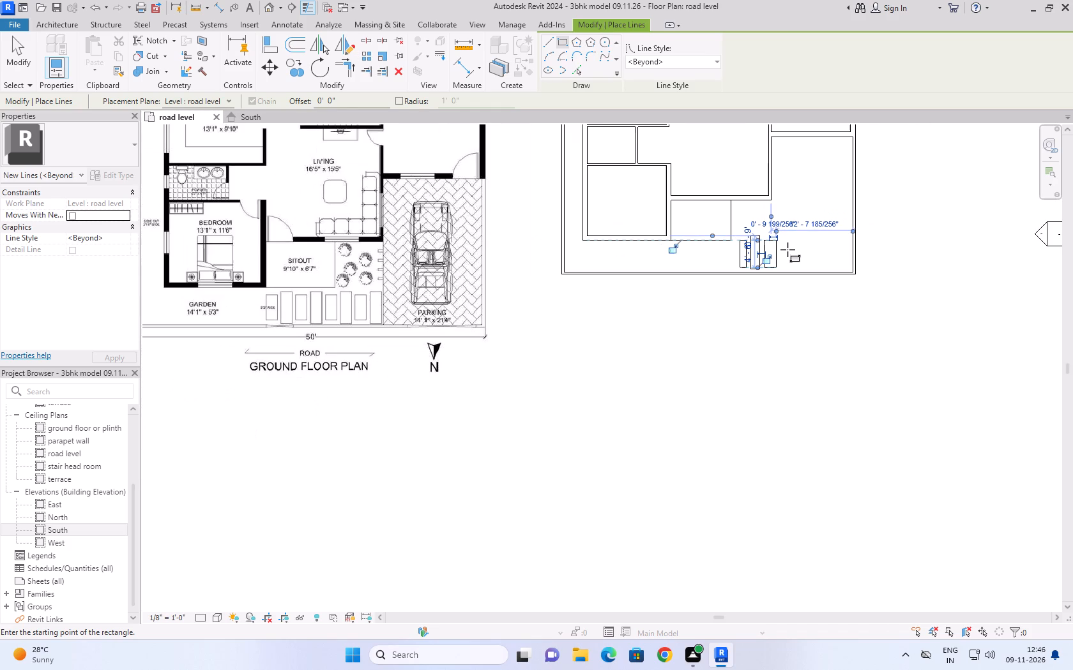
pyautogui.scroll(6, 795, 249)
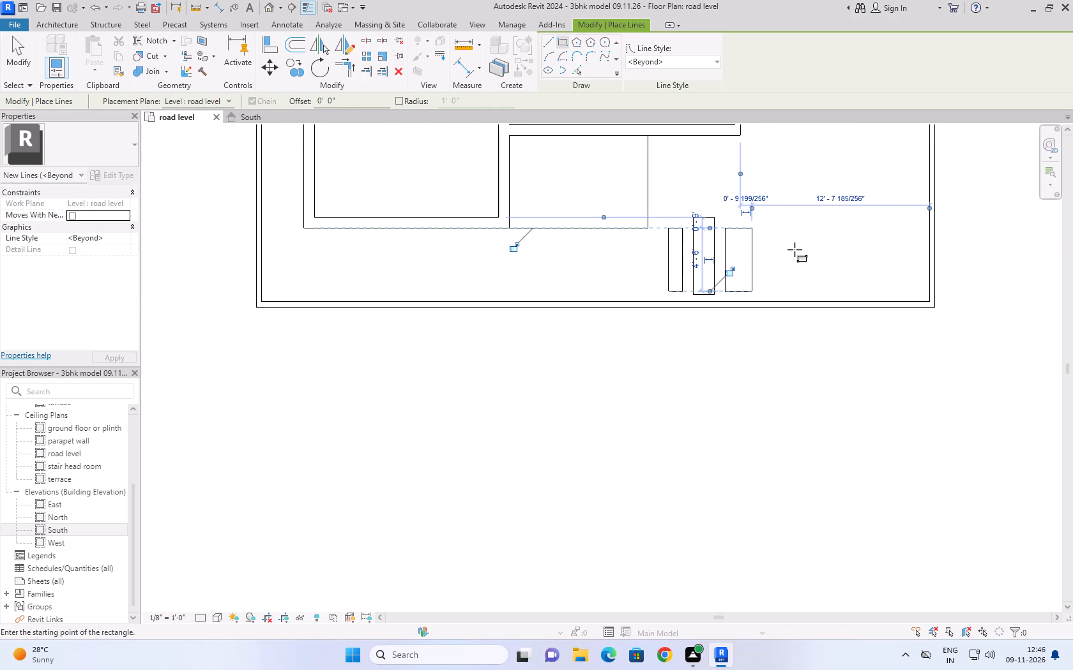
pyautogui.click(765, 217)
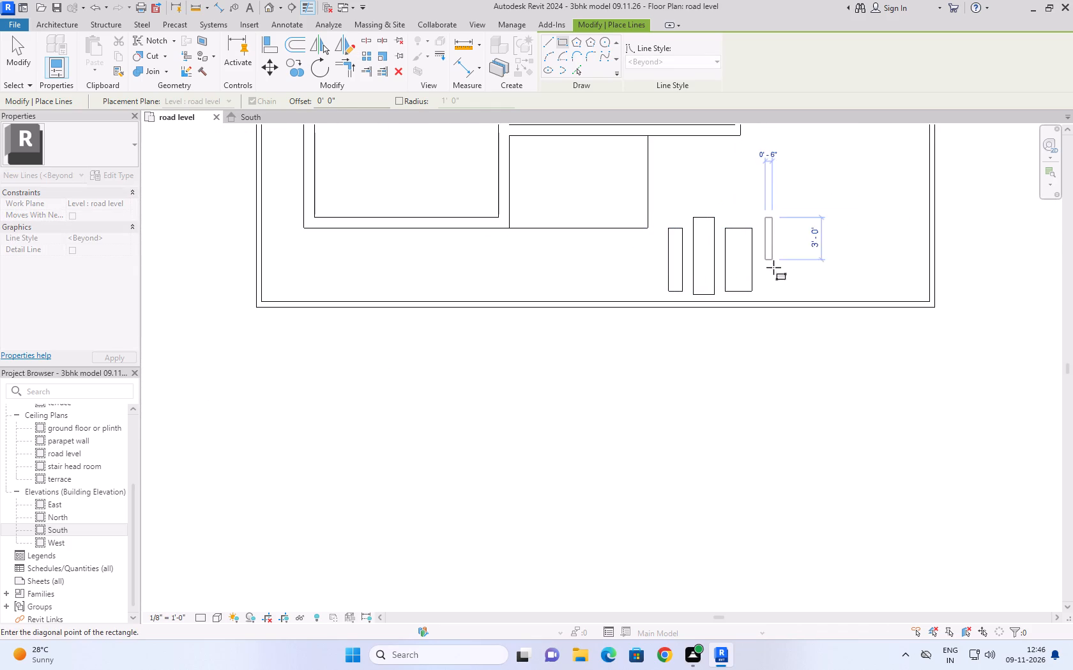
pyautogui.click(797, 295)
# Draw a fifth model-line rectangle about 2'-2" wide by 4'-6" long beside the fourth, and finish drawing lines.
pyautogui.scroll(-4, 810, 269)
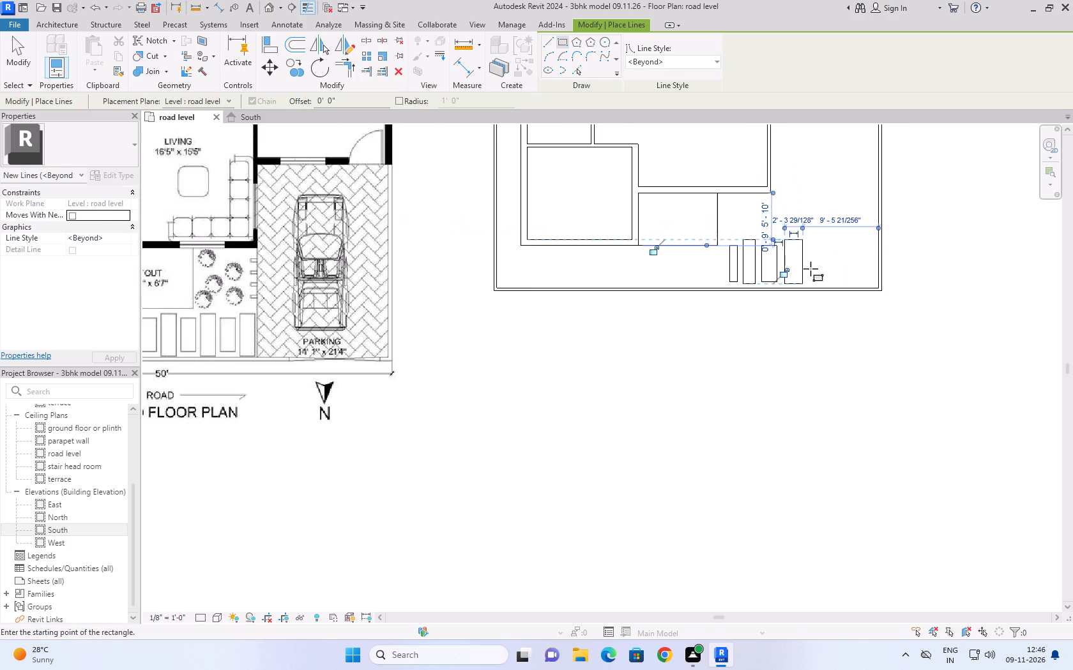
pyautogui.scroll(-1, 810, 269)
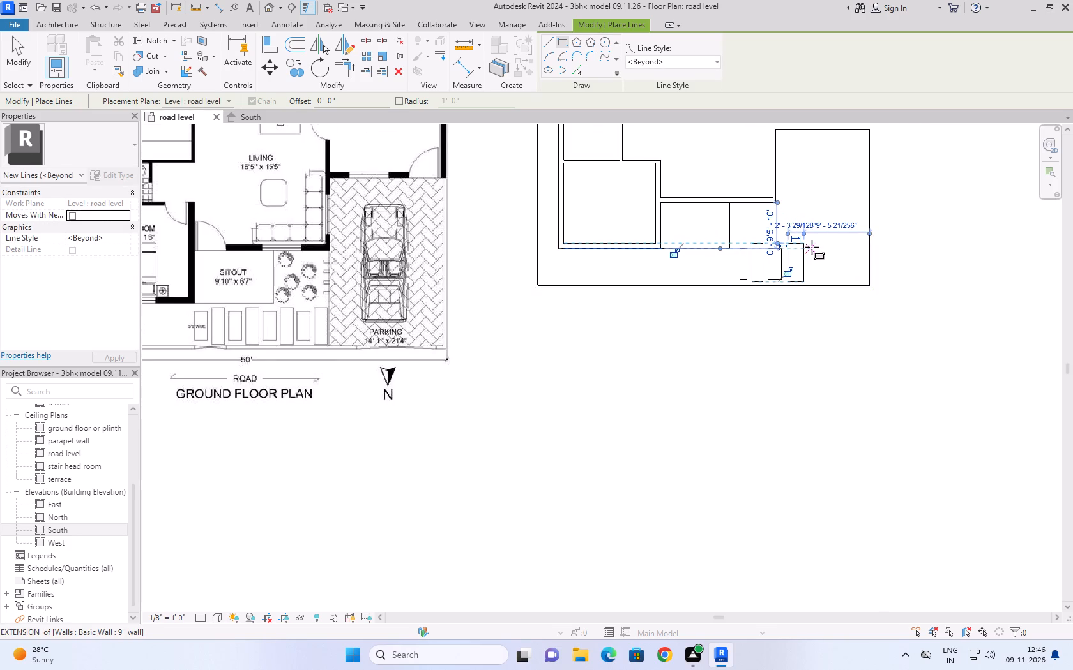
pyautogui.click(812, 248)
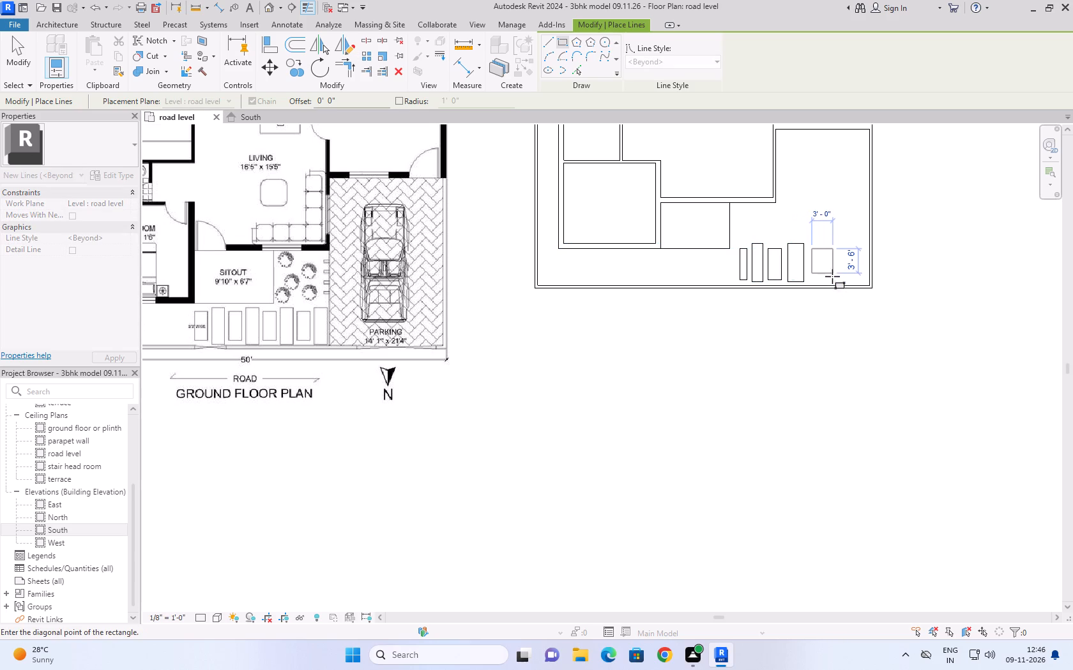
pyautogui.scroll(5, 831, 279)
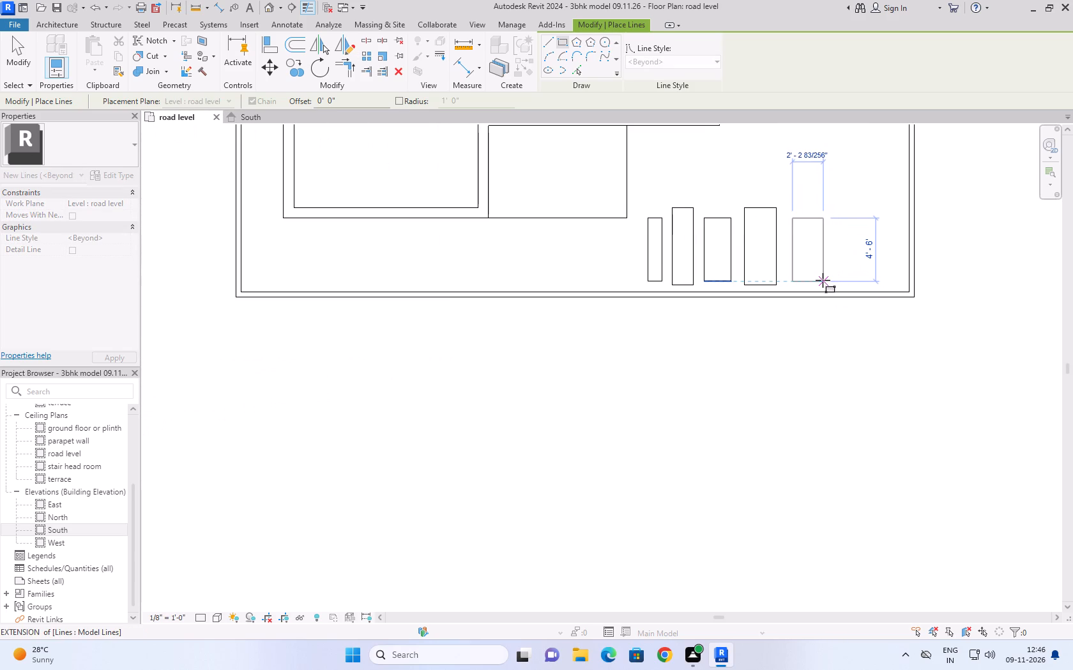
pyautogui.click(823, 280)
pyautogui.scroll(-4, 848, 250)
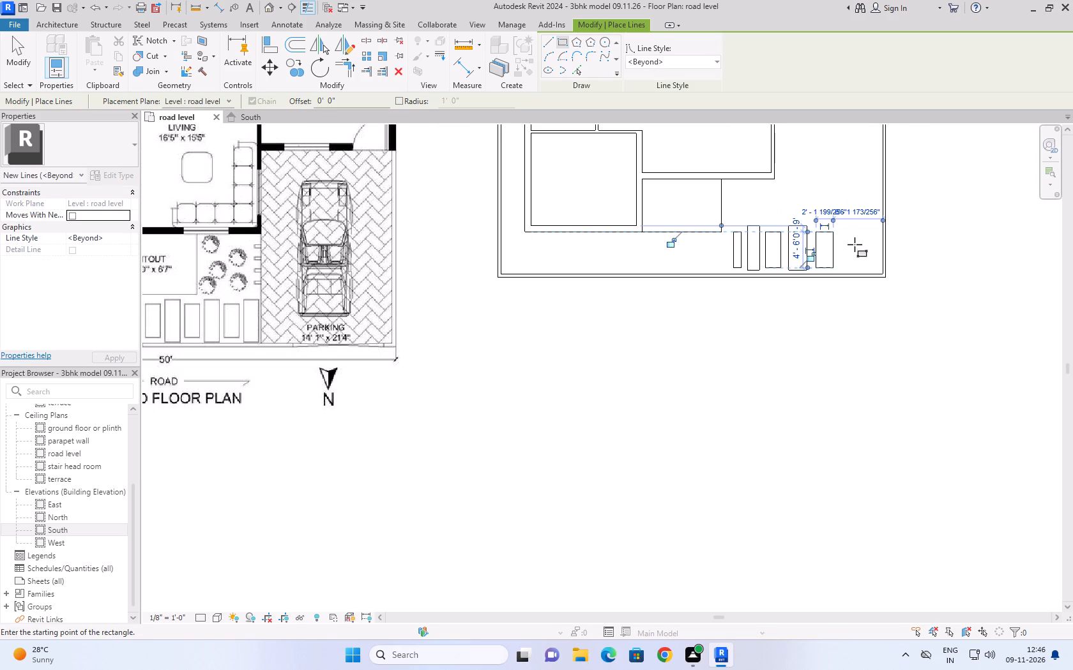
pyautogui.moveTo(855, 244); pyautogui.dragTo(784, 281, button='middle')
pyautogui.scroll(-3, 814, 192)
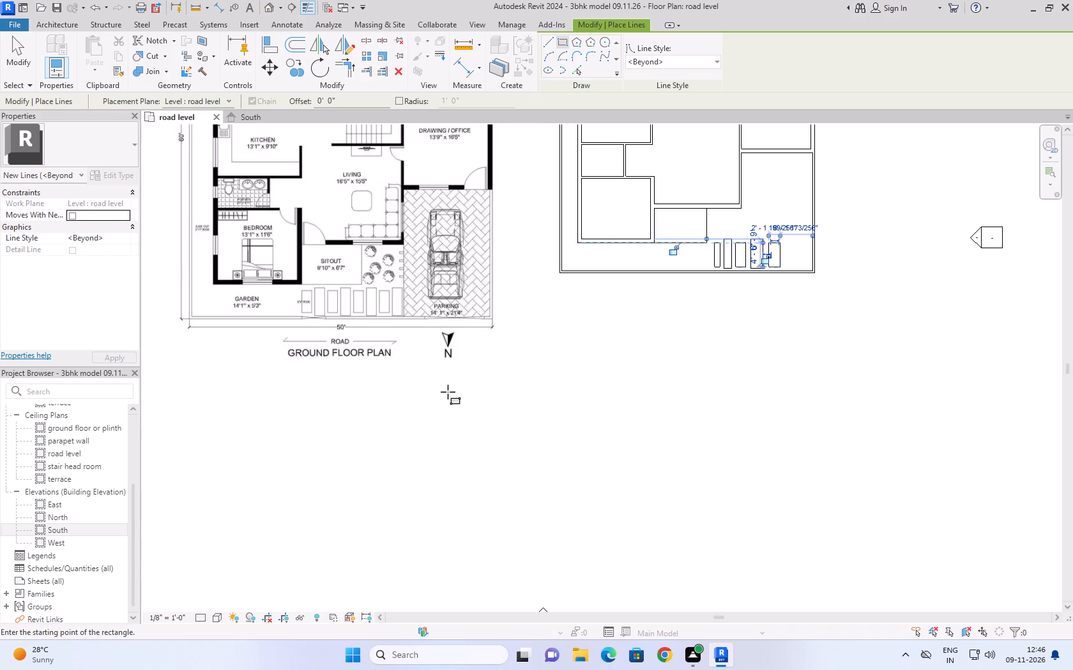
pyautogui.scroll(-3, 485, 361)
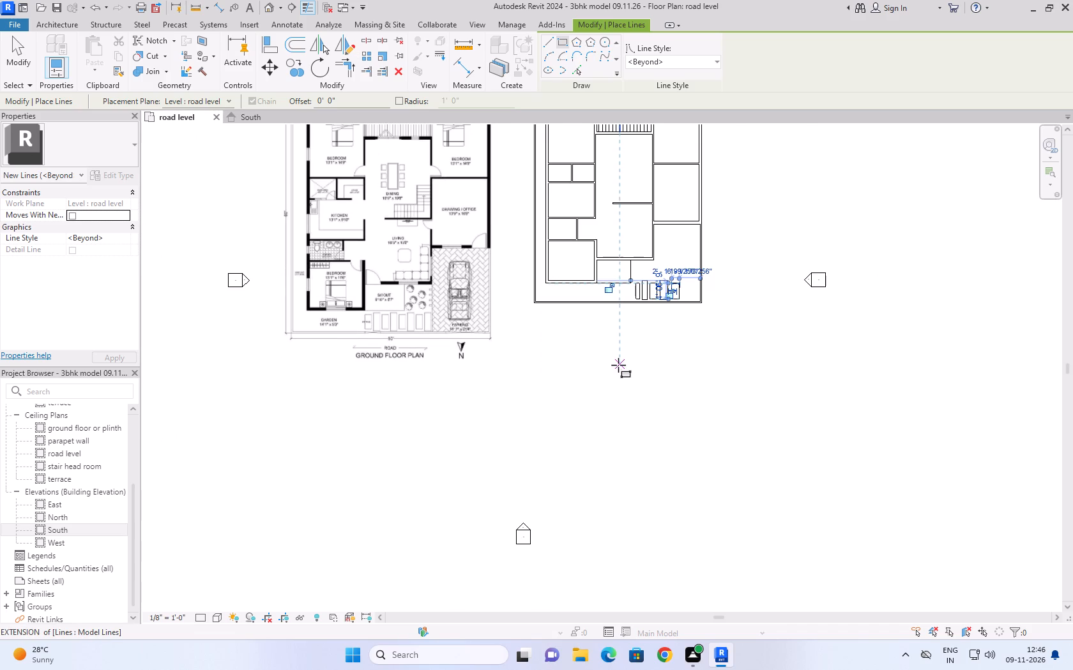
pyautogui.scroll(3, 618, 373)
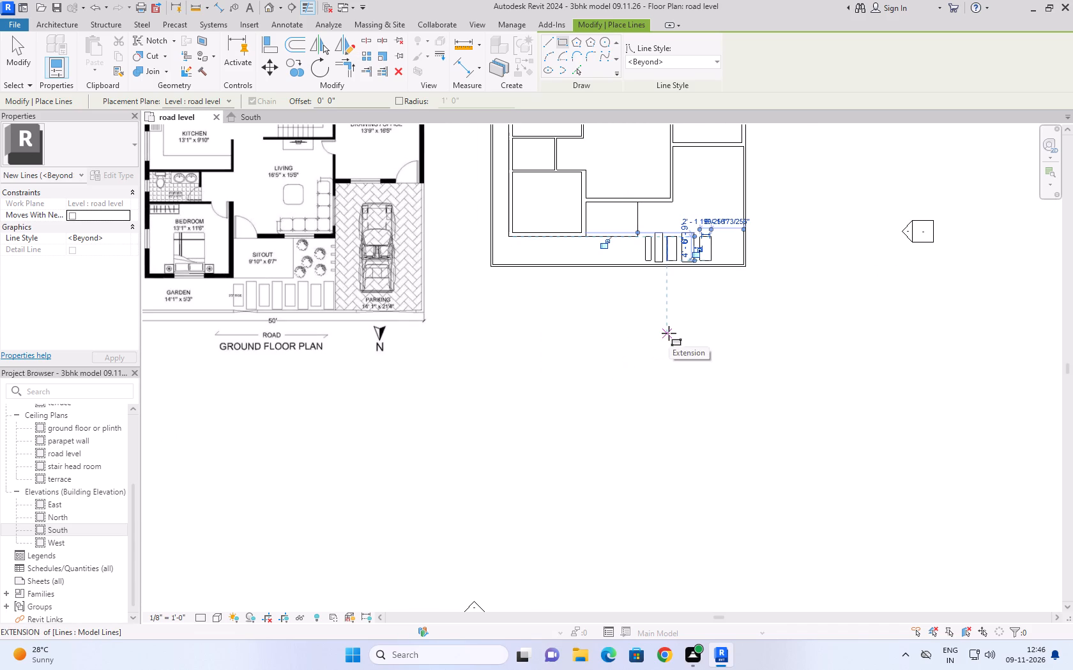
pyautogui.press('Escape')
pyautogui.press('Escape')
# Move all five rectangles together horizontally so the row starts near the bedroom-side wall of the sitout.
pyautogui.moveTo(644, 222); pyautogui.dragTo(657, 265)
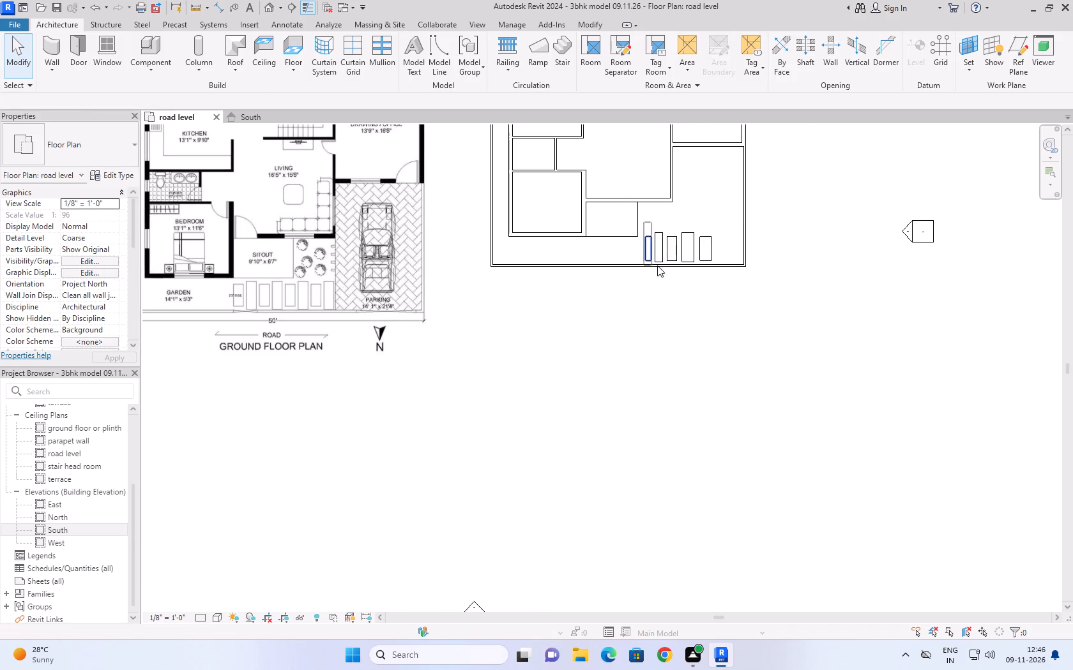
pyautogui.moveTo(657, 265); pyautogui.dragTo(725, 262)
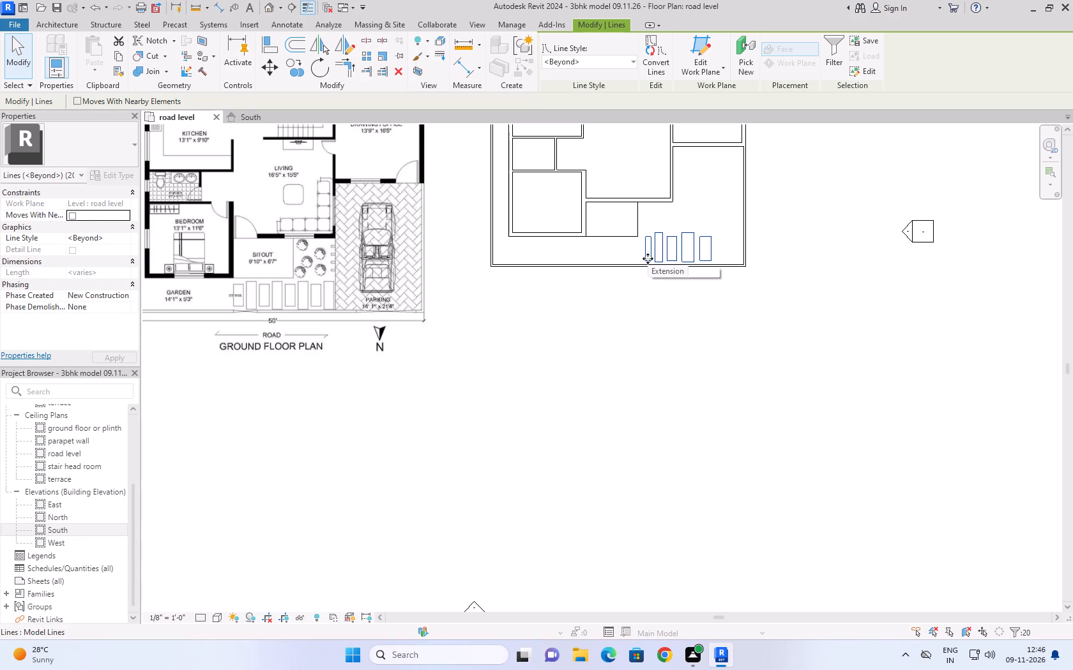
pyautogui.click(266, 68)
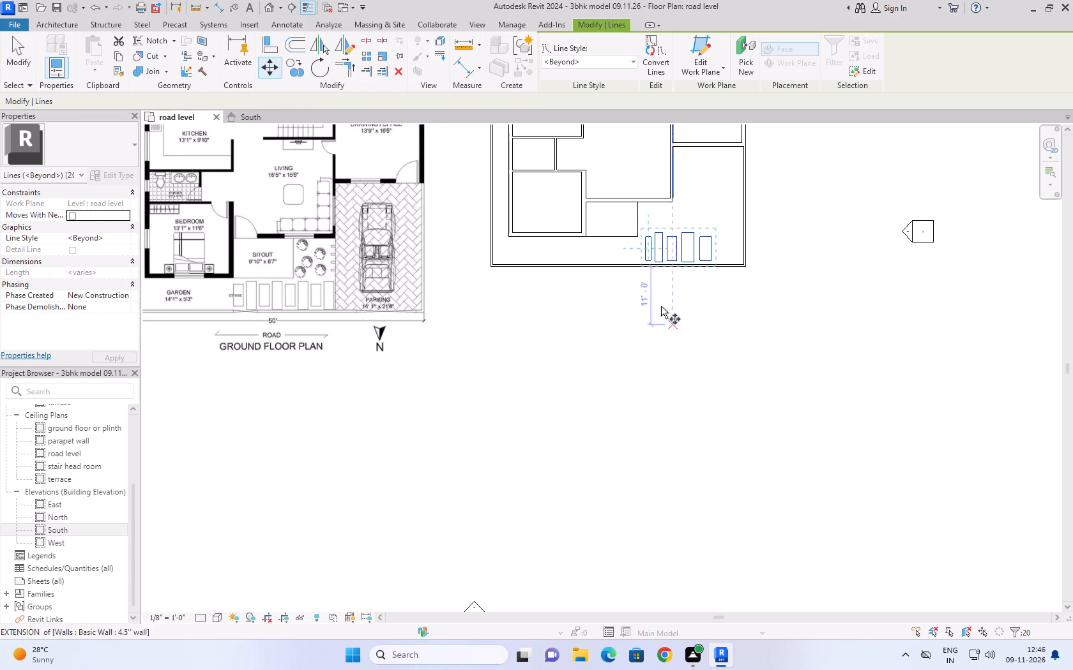
pyautogui.click(646, 258)
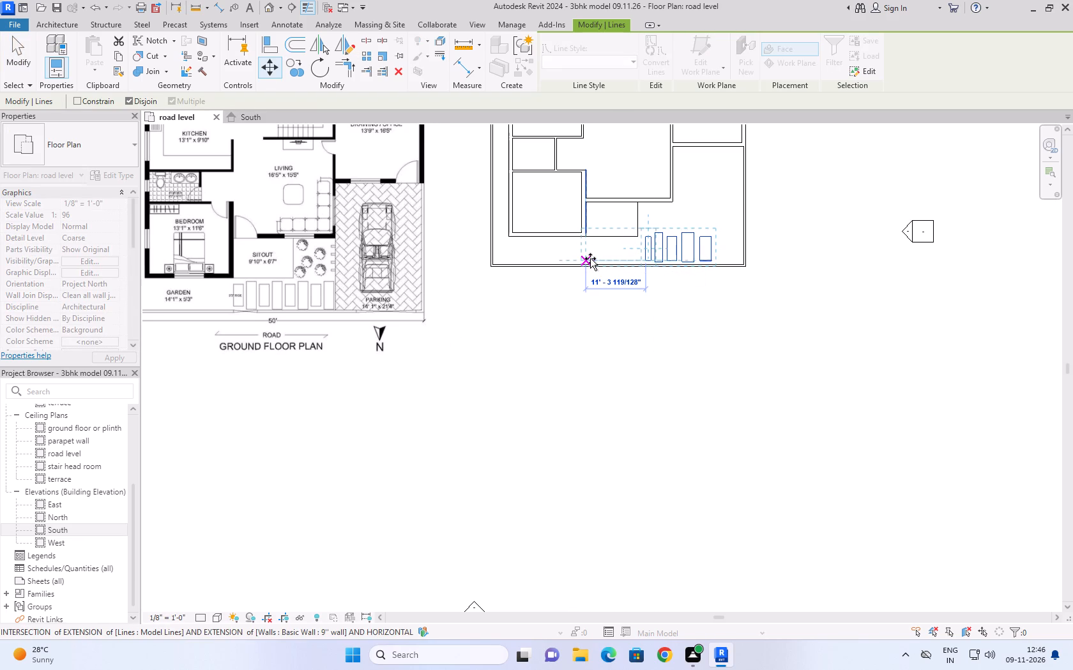
pyautogui.click(591, 258)
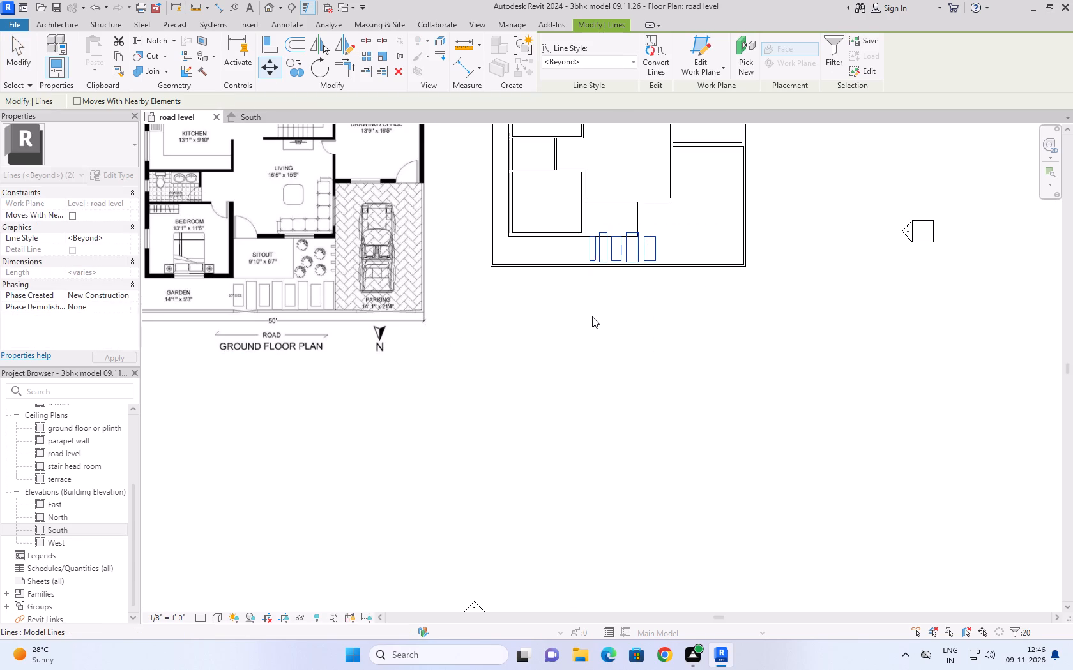
# Shorten the first rectangle to about 3'-10" by nudging its sitout-side edge about 8" clear of the sitout line.
pyautogui.scroll(-2, 593, 319)
pyautogui.press('Escape')
pyautogui.scroll(4, 593, 320)
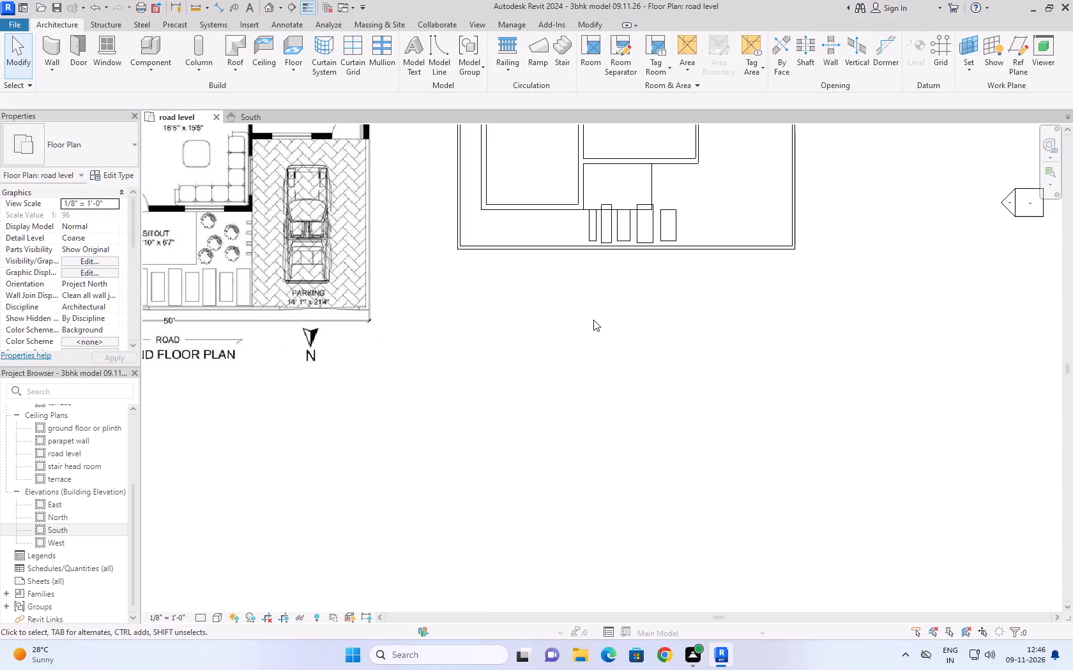
pyautogui.scroll(-3, 593, 320)
pyautogui.scroll(3, 599, 288)
pyautogui.scroll(-2, 599, 288)
pyautogui.scroll(2, 601, 286)
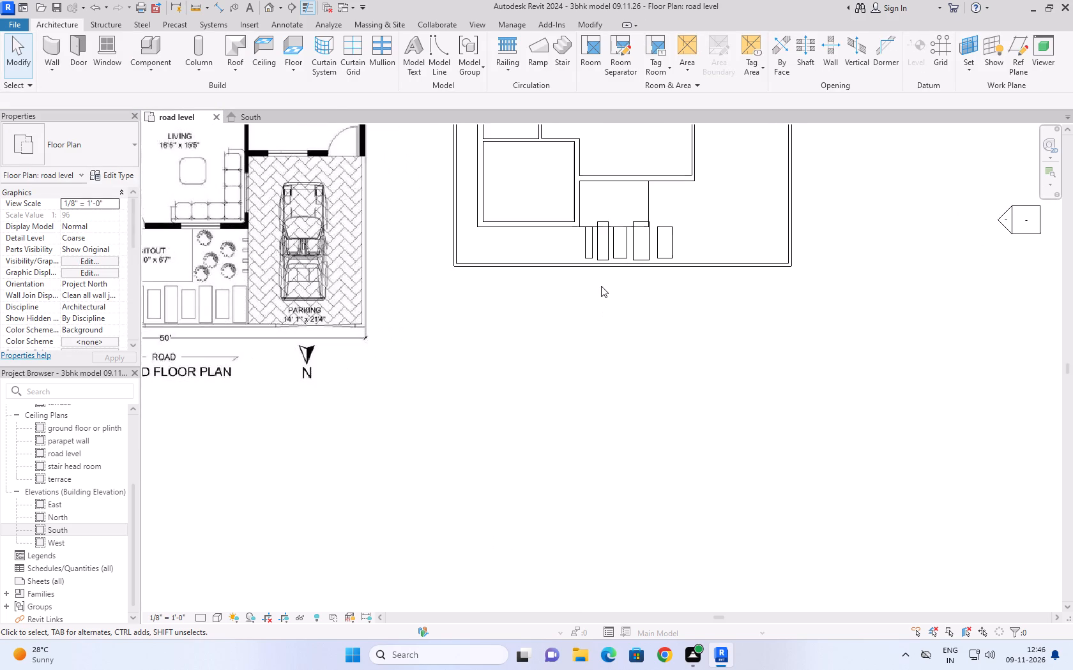
pyautogui.scroll(-2, 601, 286)
pyautogui.scroll(4, 591, 254)
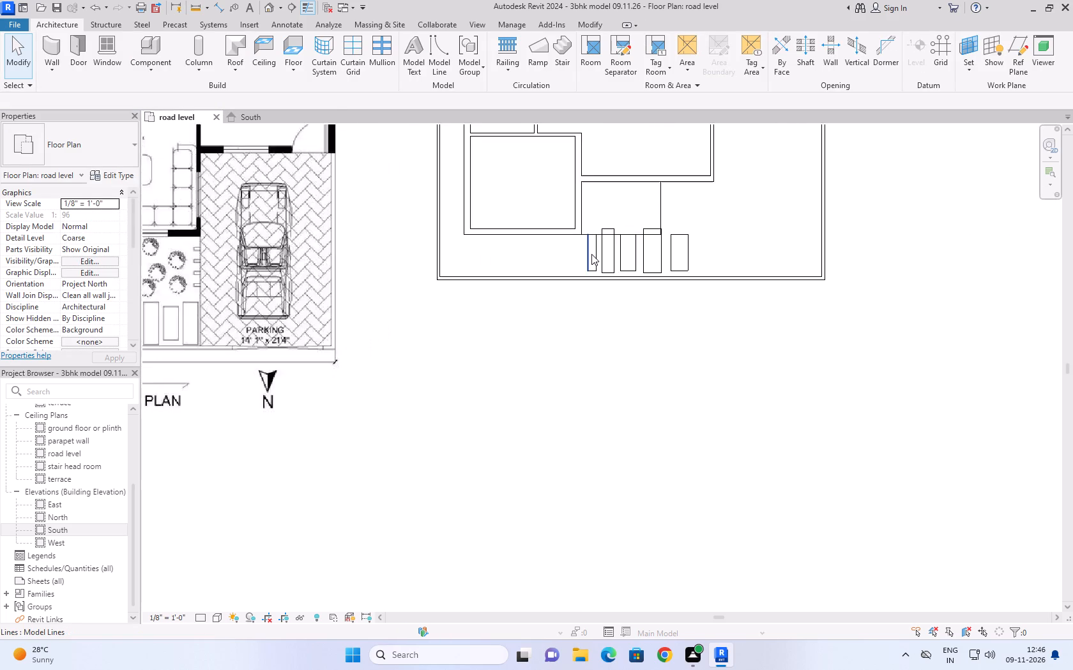
pyautogui.scroll(4, 591, 254)
pyautogui.click(593, 214)
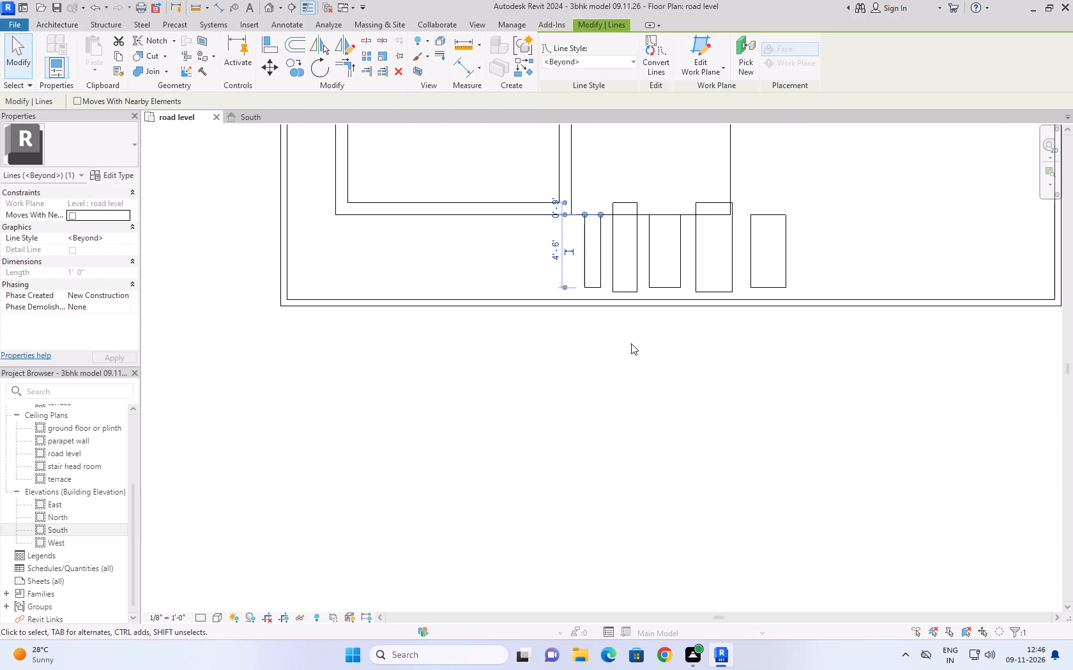
pyautogui.press('Down')
pyautogui.press('Down')
pyautogui.press('Down')
pyautogui.press('Down')
# Compare the first rectangle and the rest of the row with the entrance slabs in the reference ground floor plan.
pyautogui.scroll(-6, 635, 345)
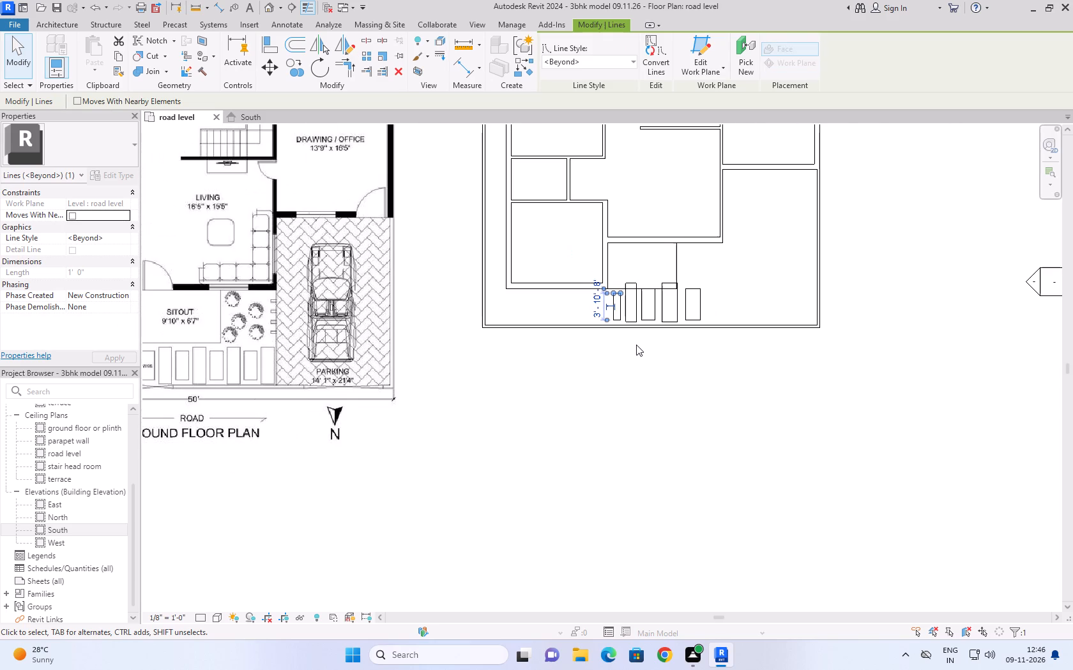
pyautogui.scroll(-2, 637, 345)
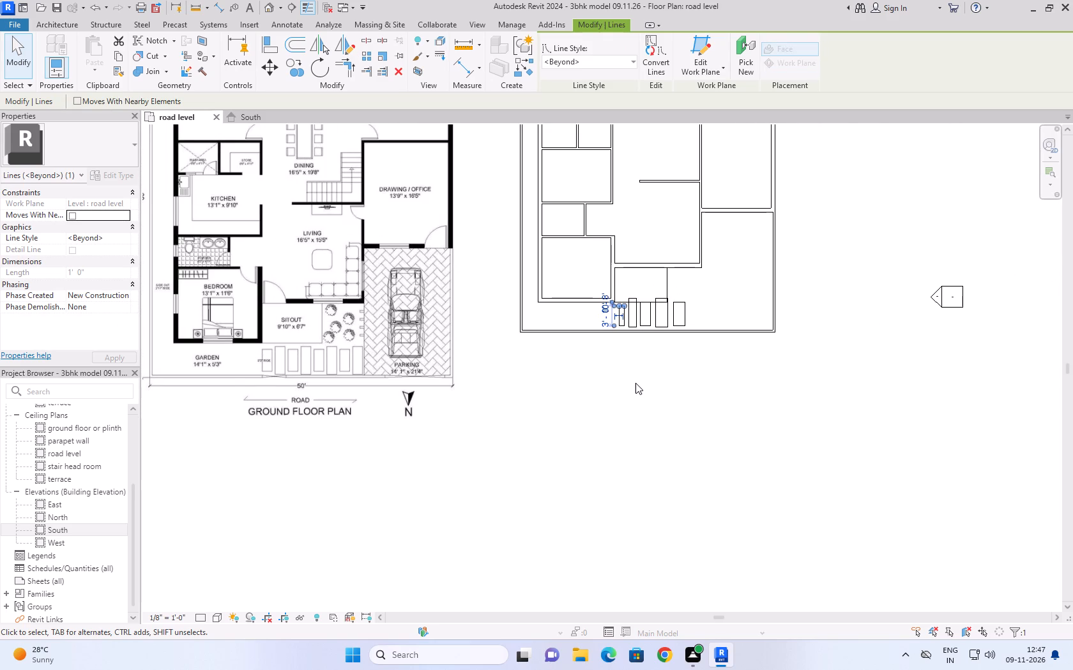
pyautogui.scroll(4, 637, 299)
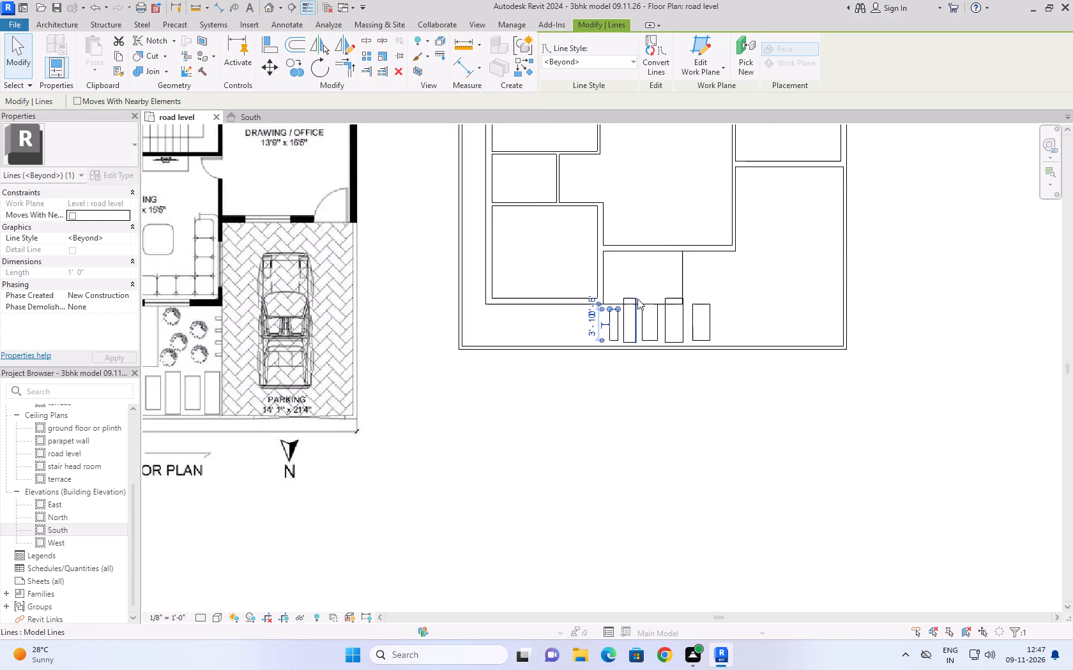
pyautogui.scroll(3, 638, 299)
pyautogui.scroll(-4, 655, 281)
pyautogui.scroll(1, 671, 279)
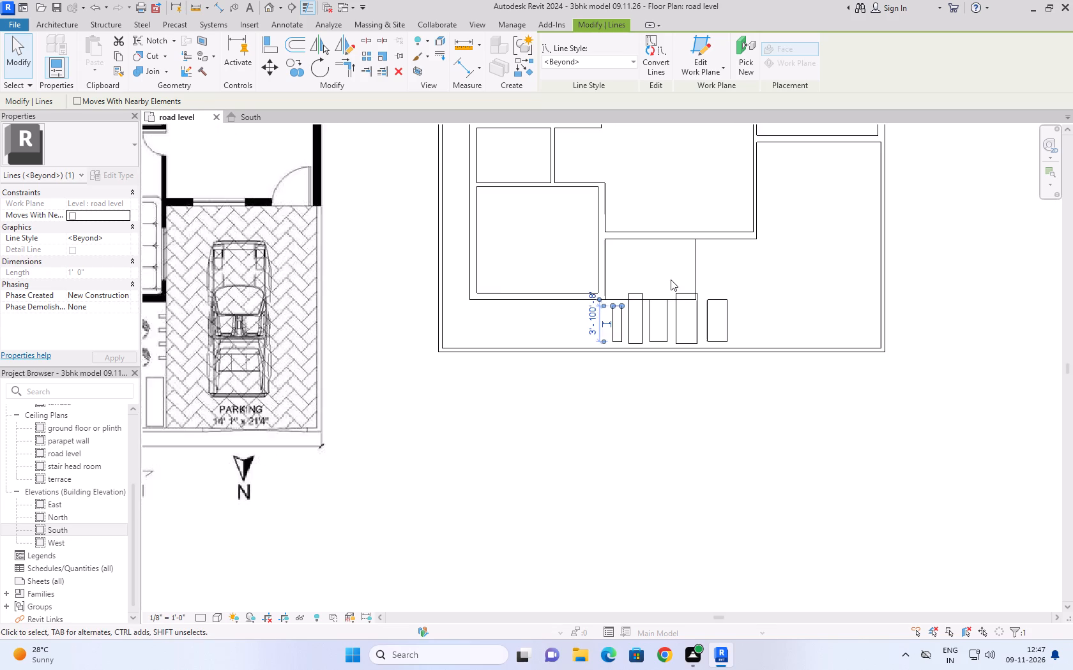
pyautogui.scroll(-2, 671, 279)
pyautogui.scroll(4, 578, 341)
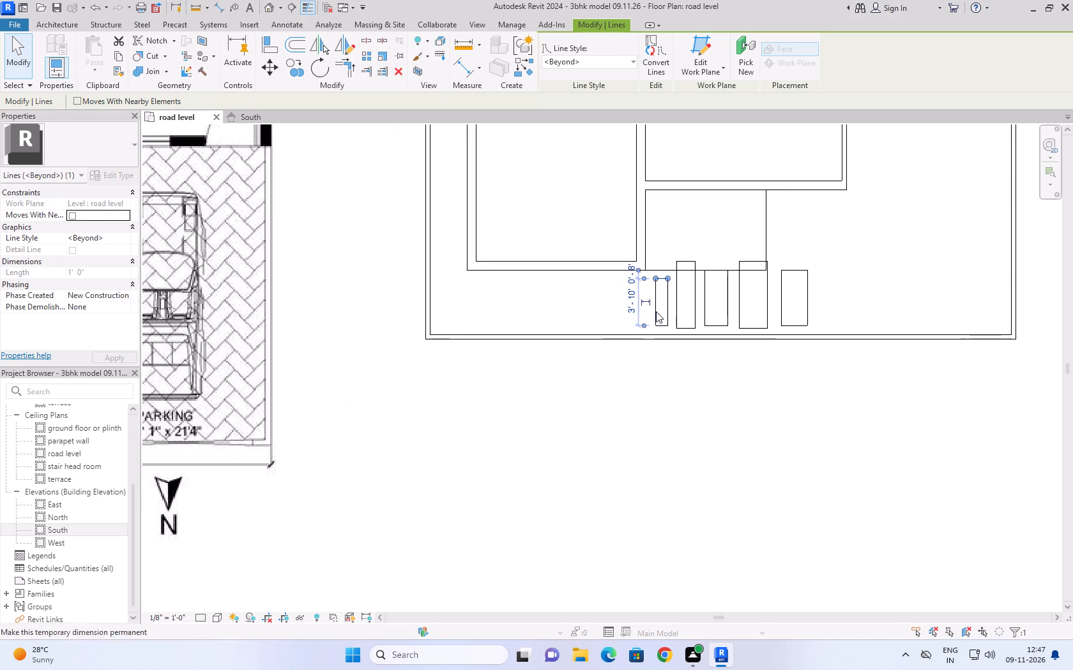
pyautogui.scroll(-2, 670, 350)
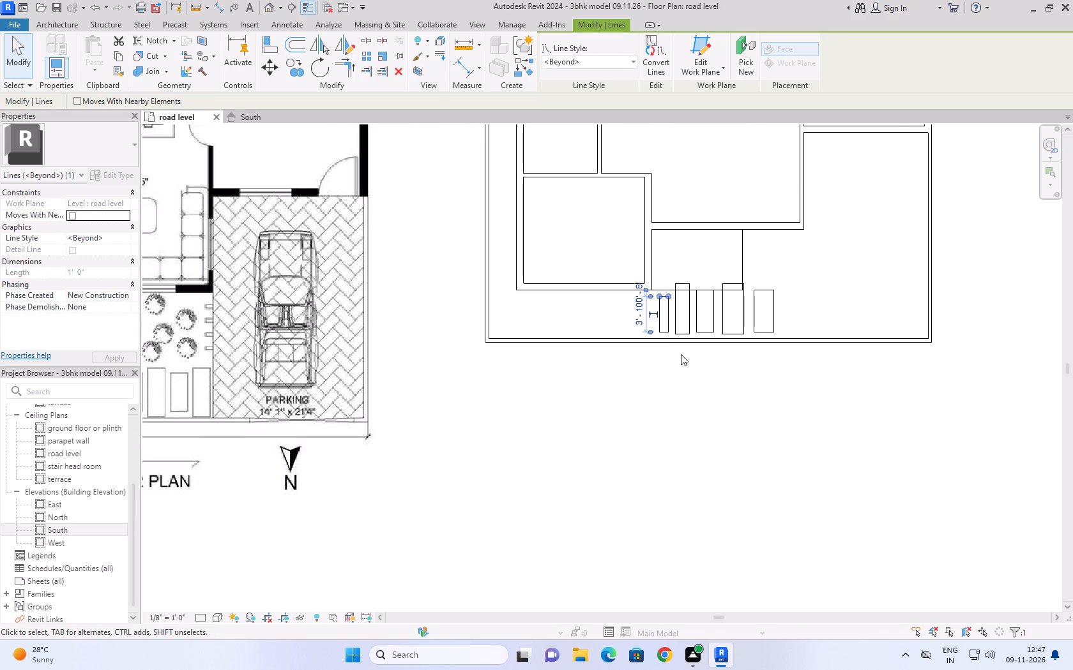
pyautogui.scroll(-2, 684, 352)
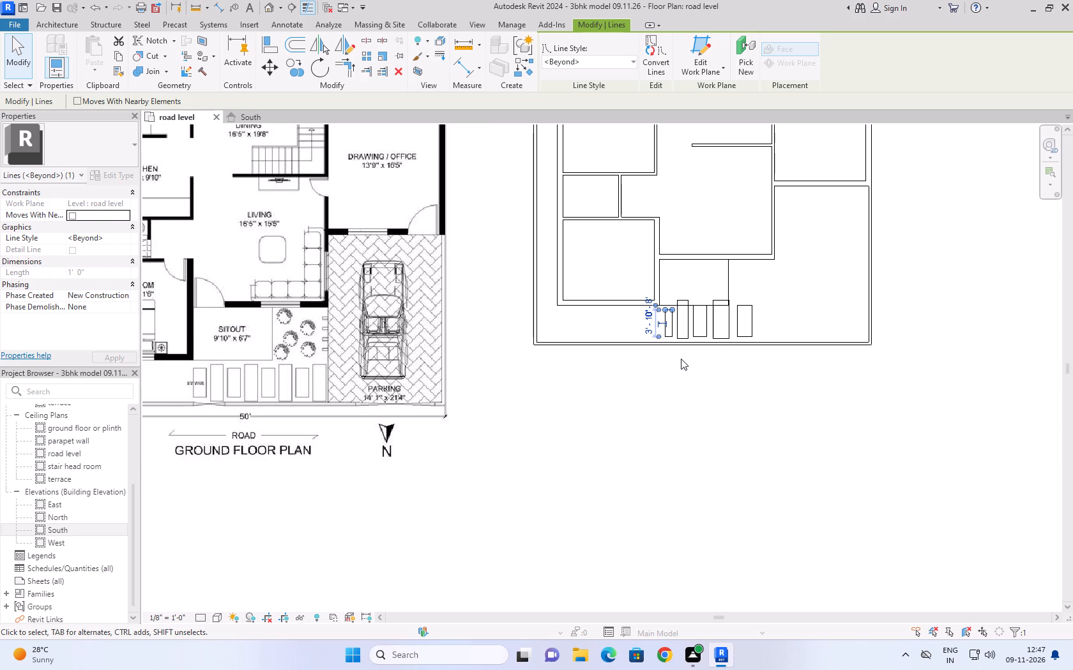
pyautogui.scroll(7, 686, 349)
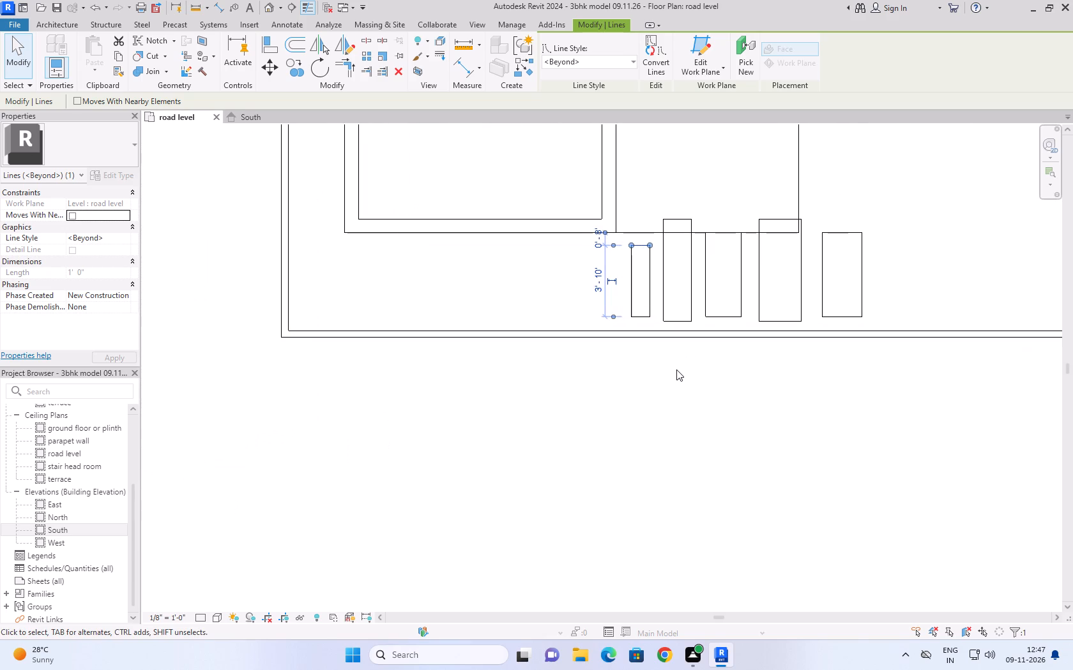
# Shorten the second rectangle to about 4'-5" by nudging its sitout-side edge about 4" clear of the sitout line.
pyautogui.click(673, 374)
pyautogui.click(674, 216)
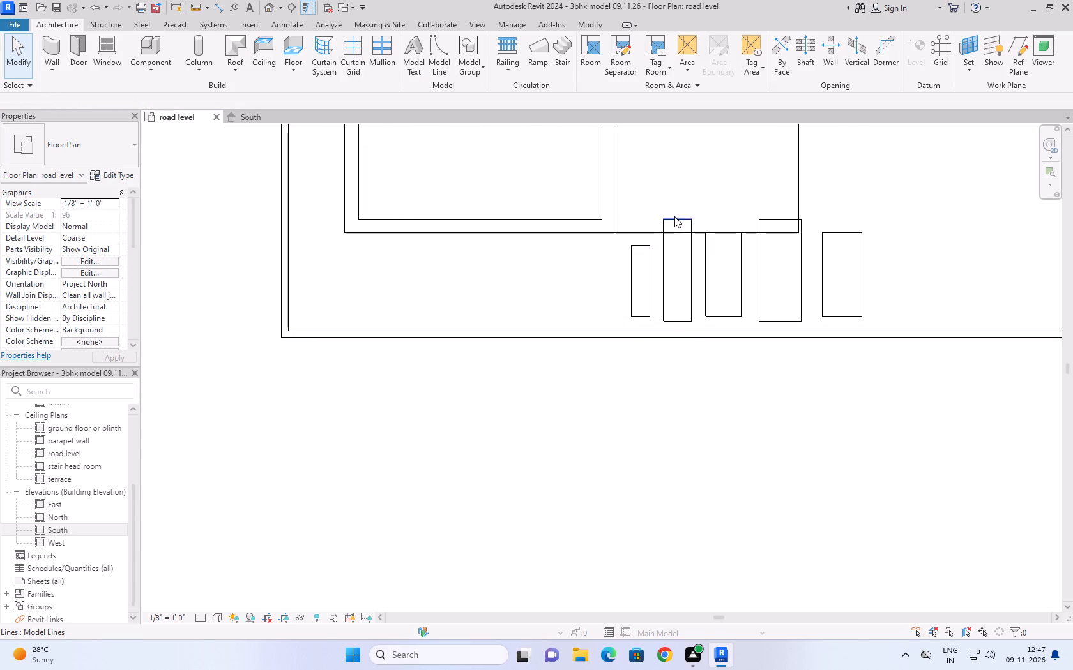
pyautogui.press('Down')
pyautogui.press('Down')
pyautogui.press('Down')
pyautogui.press('Down')
pyautogui.press('Down')
pyautogui.press('Down')
pyautogui.press('Down')
pyautogui.press('Down')
pyautogui.press('Down')
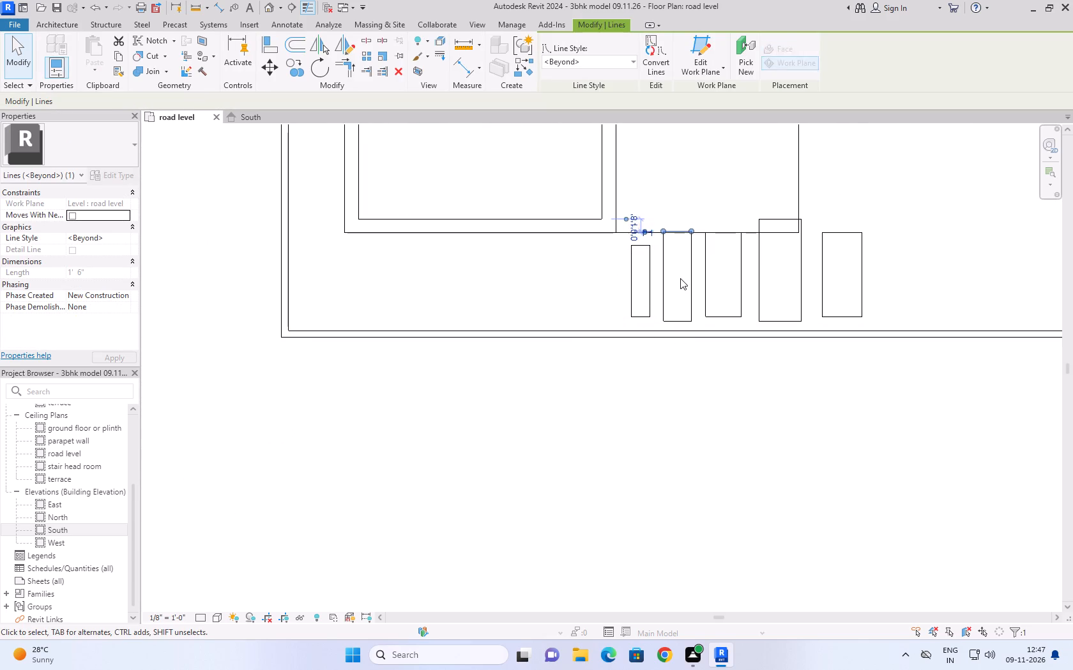
pyautogui.press('Down')
pyautogui.press('Down')
pyautogui.press('Down')
pyautogui.press('Down')
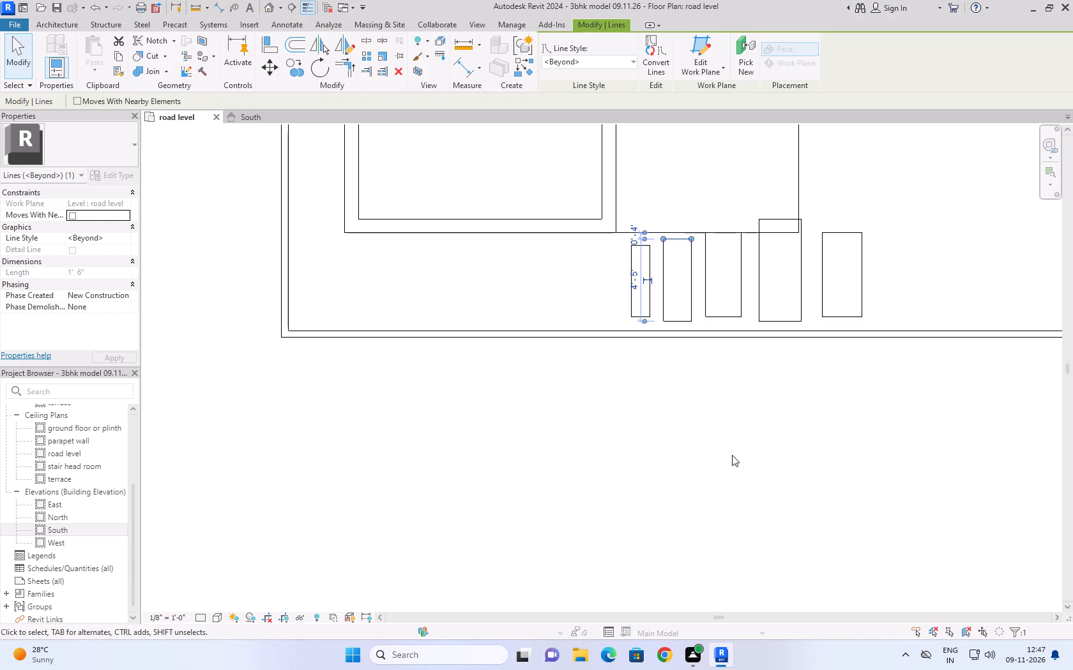
pyautogui.click(732, 455)
# Shorten the first rectangle further to about 3'-6" by nudging its sitout-side edge away from the sitout.
pyautogui.click(638, 242)
pyautogui.press('Down')
pyautogui.press('Down')
pyautogui.press('Down')
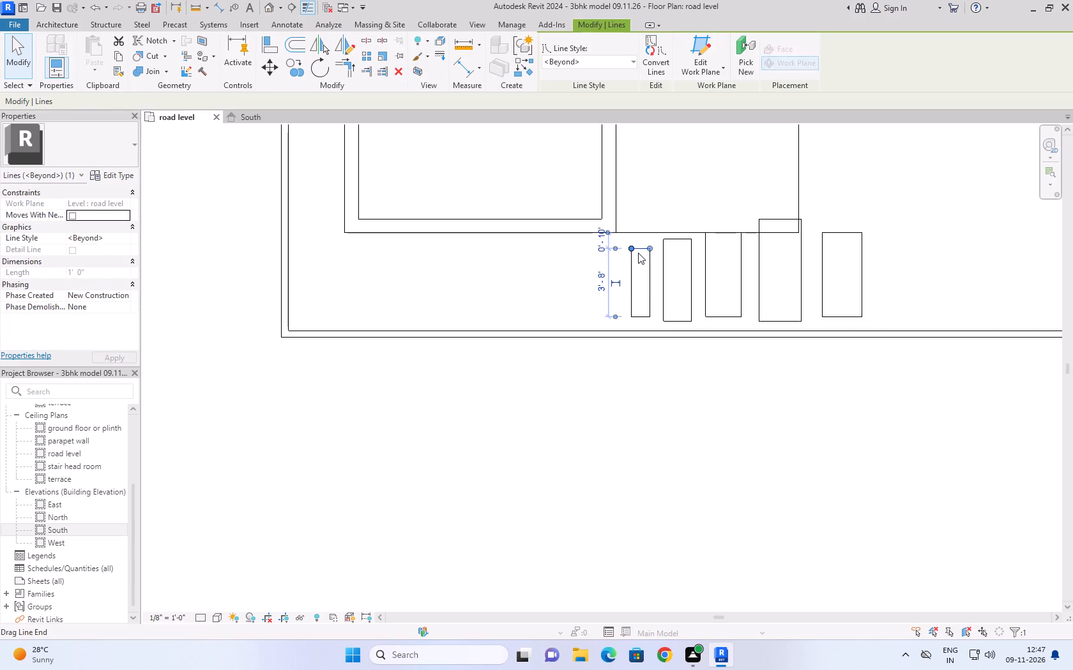
pyautogui.press('Down')
# Widen the first rectangle, nudging its long edge nearest the second rectangle out 4" and its other long edge out about 3".
pyautogui.click(652, 295)
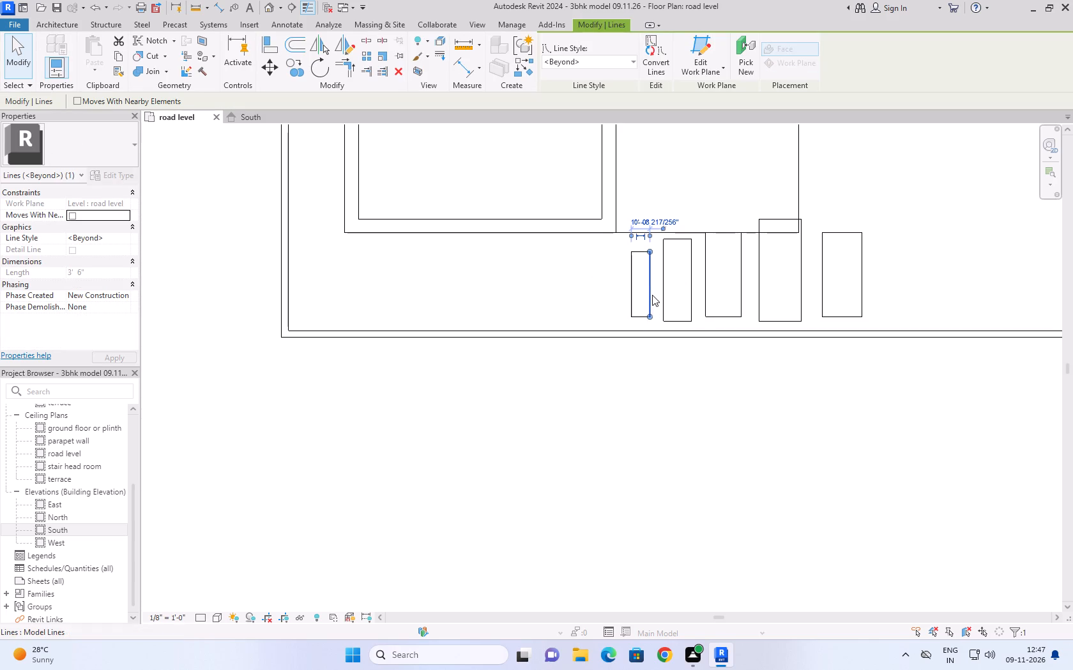
pyautogui.press('Right')
pyautogui.press('Right')
pyautogui.press('Right')
pyautogui.press('Right')
pyautogui.click(630, 284)
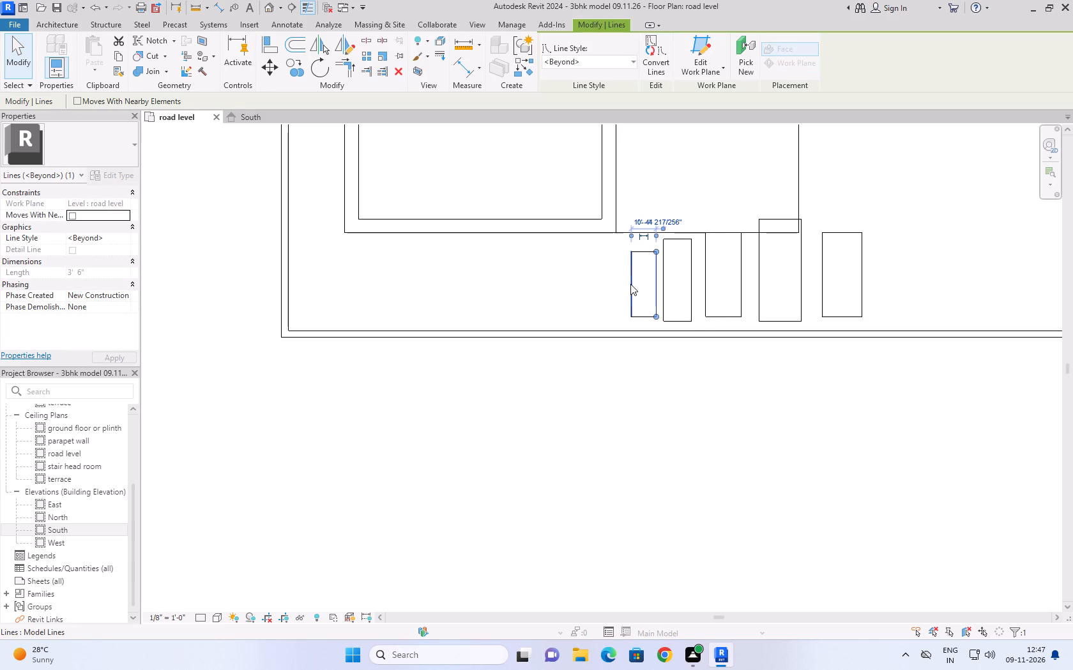
pyautogui.press('Left')
pyautogui.press('Left')
pyautogui.press('Left')
pyautogui.click(683, 448)
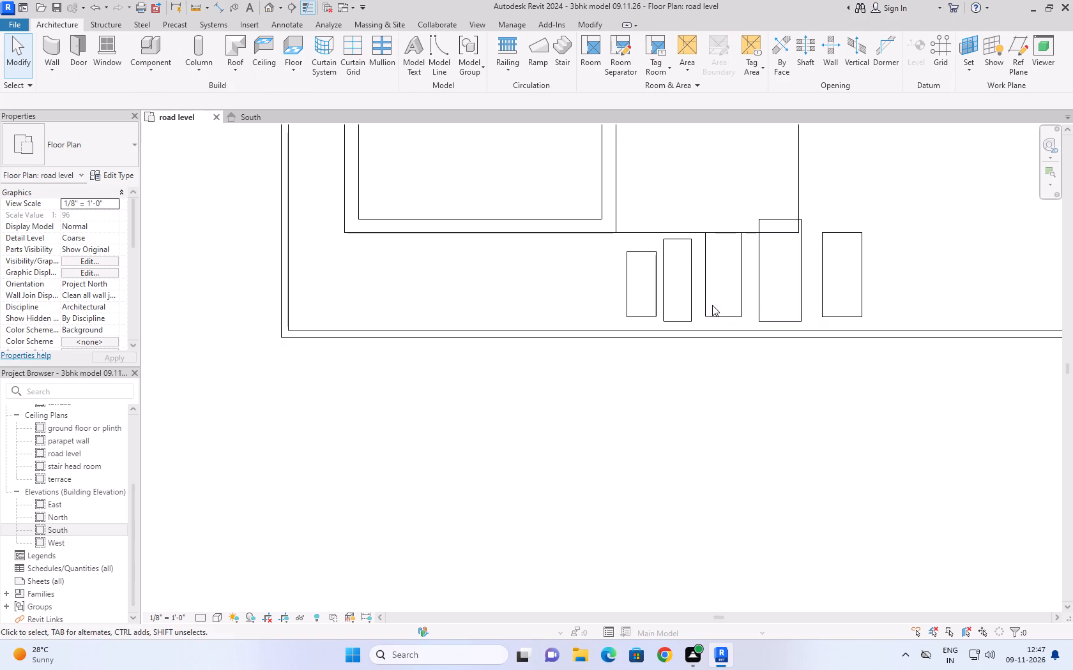
# Nudge the third rectangle's sitout-side edge about 2" clear of the sitout line.
pyautogui.click(720, 234)
pyautogui.press('Down')
pyautogui.press('Down')
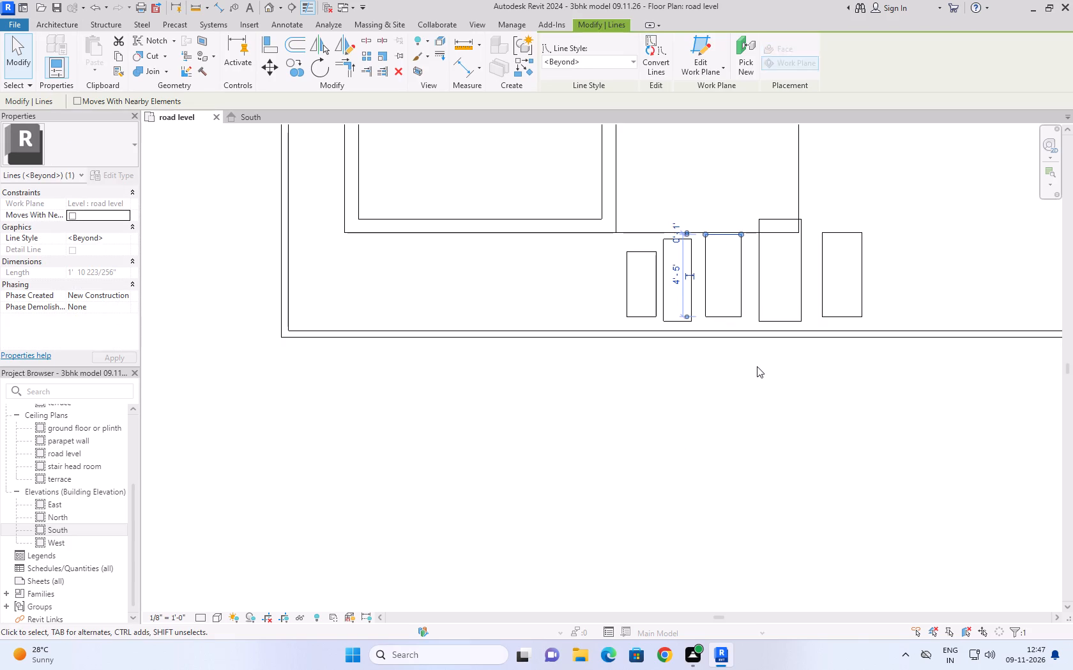
pyautogui.click(733, 370)
# Nudge the second rectangle's sitout-side edge about 2" farther from the sitout line.
pyautogui.click(675, 239)
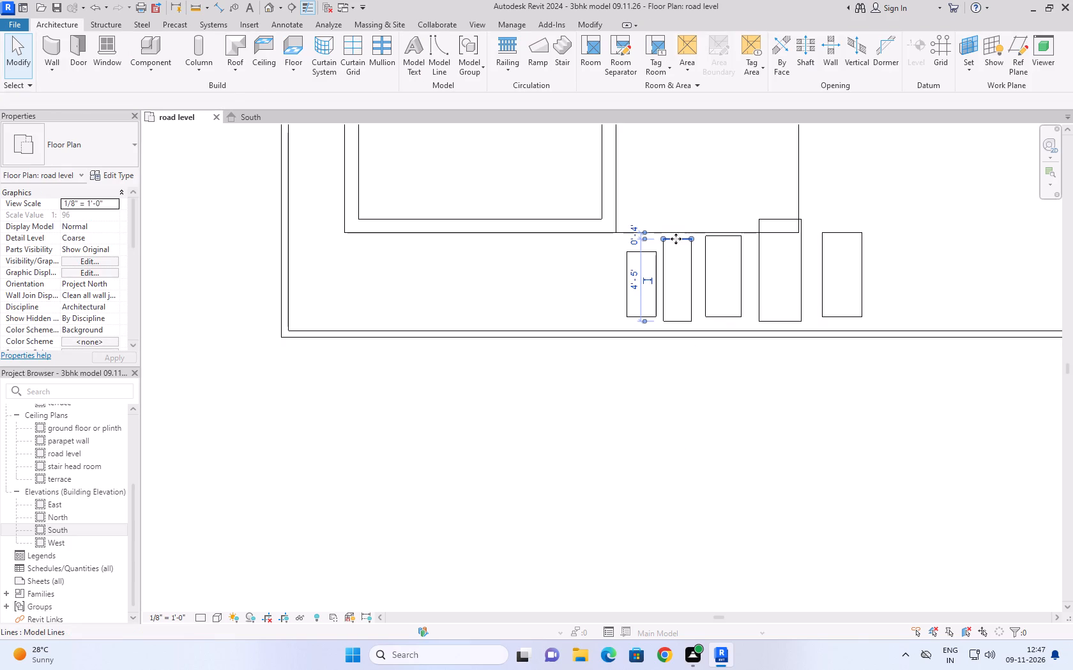
pyautogui.press('Down')
pyautogui.press('Down')
pyautogui.click(701, 401)
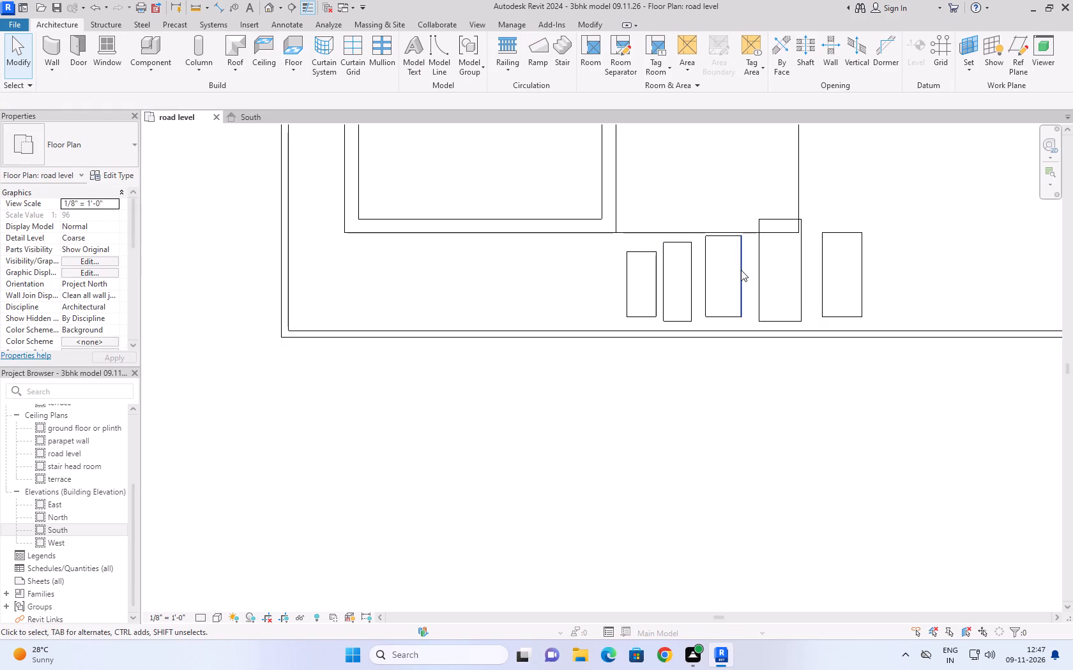
# Shorten the third rectangle to match the first rectangle's 3'-6" length by nudging its sitout-side edge level with it.
pyautogui.click(720, 238)
pyautogui.press('Down')
pyautogui.press('Down')
pyautogui.press('Down')
pyautogui.press('Down')
pyautogui.press('Down')
pyautogui.press('Down')
pyautogui.press('Down')
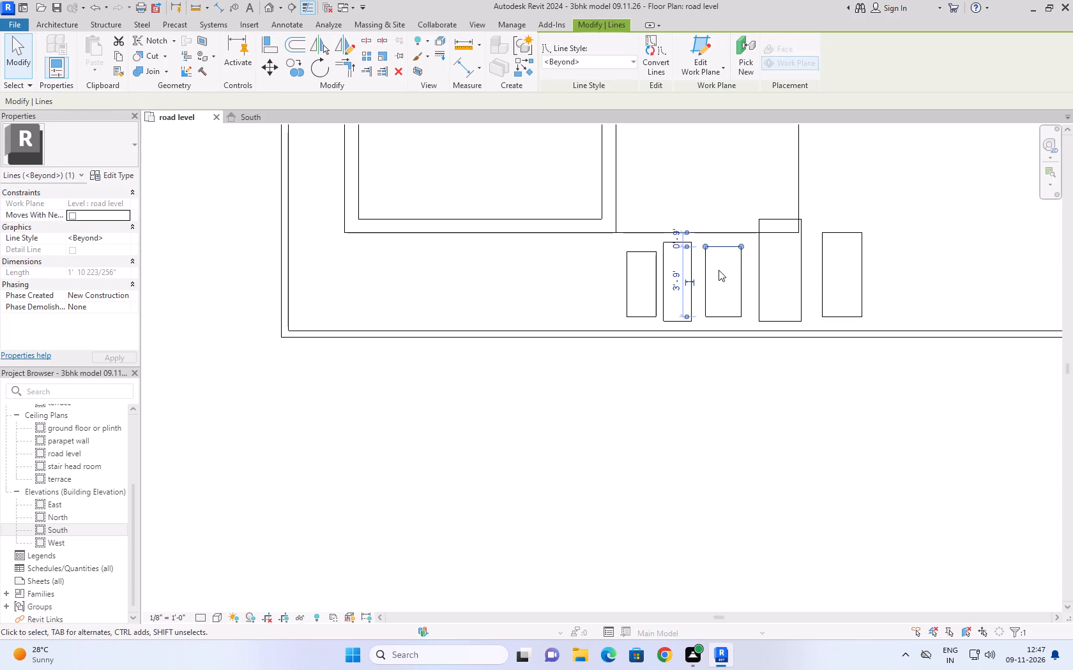
pyautogui.press('Down')
pyautogui.press('Down')
pyautogui.press('Down')
pyautogui.click(732, 414)
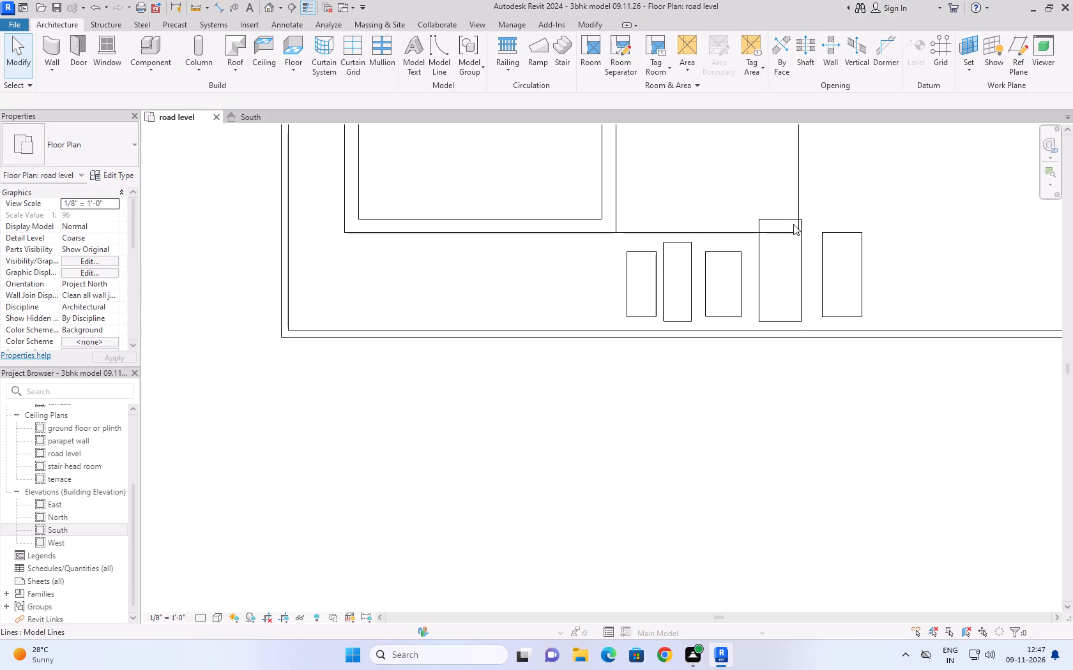
# Shorten the fourth rectangle by nudging its sitout-side edge just clear of the sitout line, leaving it slightly longer than the second.
pyautogui.click(782, 220)
pyautogui.press('Down')
pyautogui.press('Down')
pyautogui.press('Down')
pyautogui.press('Down')
pyautogui.press('Down')
pyautogui.press('Down')
pyautogui.press('Down')
pyautogui.press('Down')
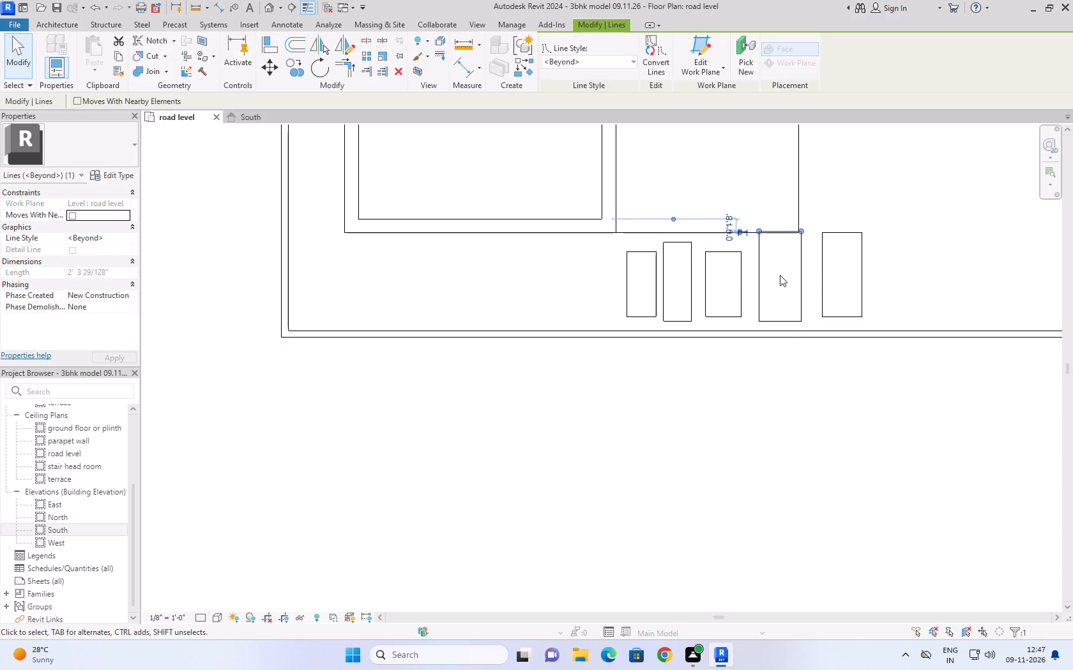
pyautogui.press('Down')
pyautogui.press('Down')
pyautogui.press('Down')
pyautogui.press('Down')
pyautogui.press('Down')
pyautogui.click(780, 395)
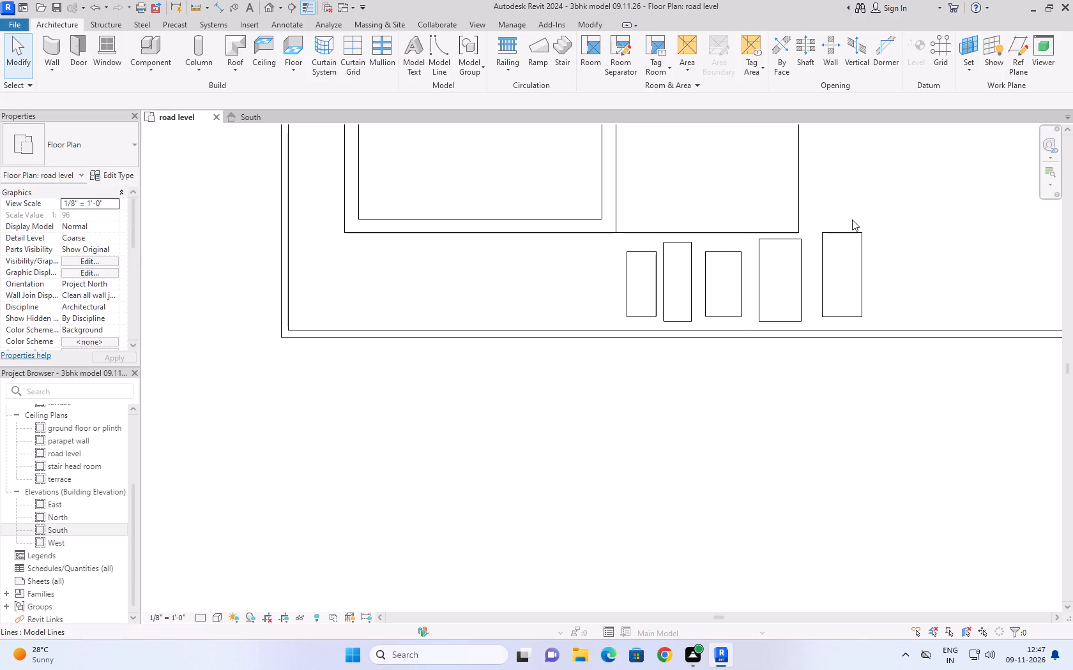
# Shorten the fifth rectangle to about 3'-9" by nudging its sitout-side edge away from the sitout line's level.
pyautogui.click(838, 233)
pyautogui.press('Down')
pyautogui.press('Down')
pyautogui.press('Down')
pyautogui.press('Down')
pyautogui.press('Down')
pyautogui.press('Down')
pyautogui.press('Down')
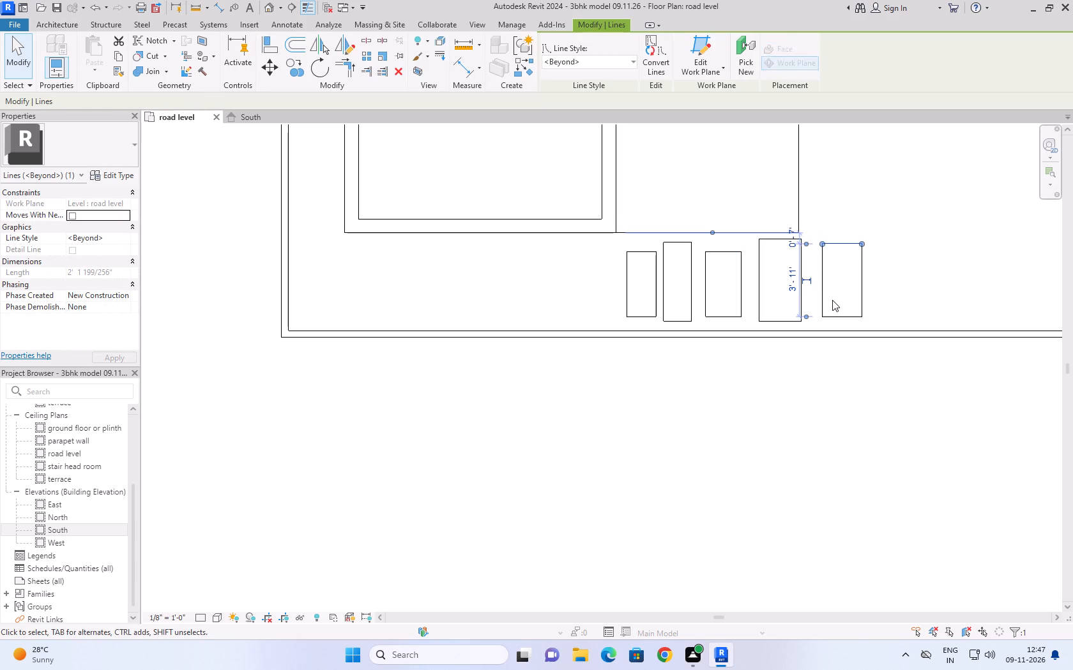
pyautogui.press('Down')
pyautogui.press('Down')
pyautogui.click(817, 416)
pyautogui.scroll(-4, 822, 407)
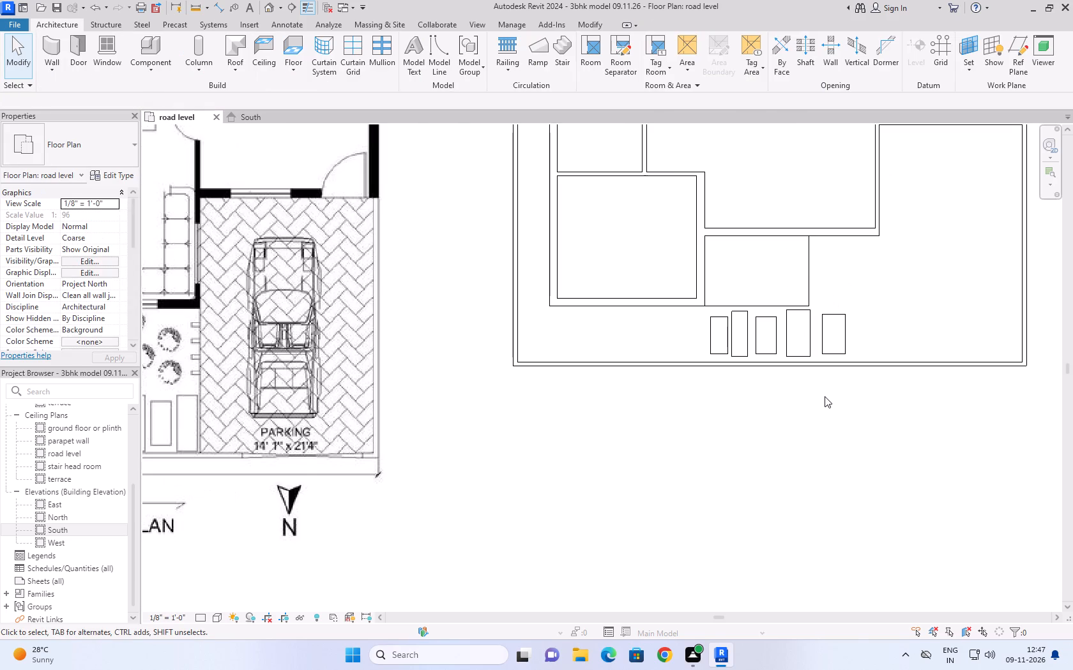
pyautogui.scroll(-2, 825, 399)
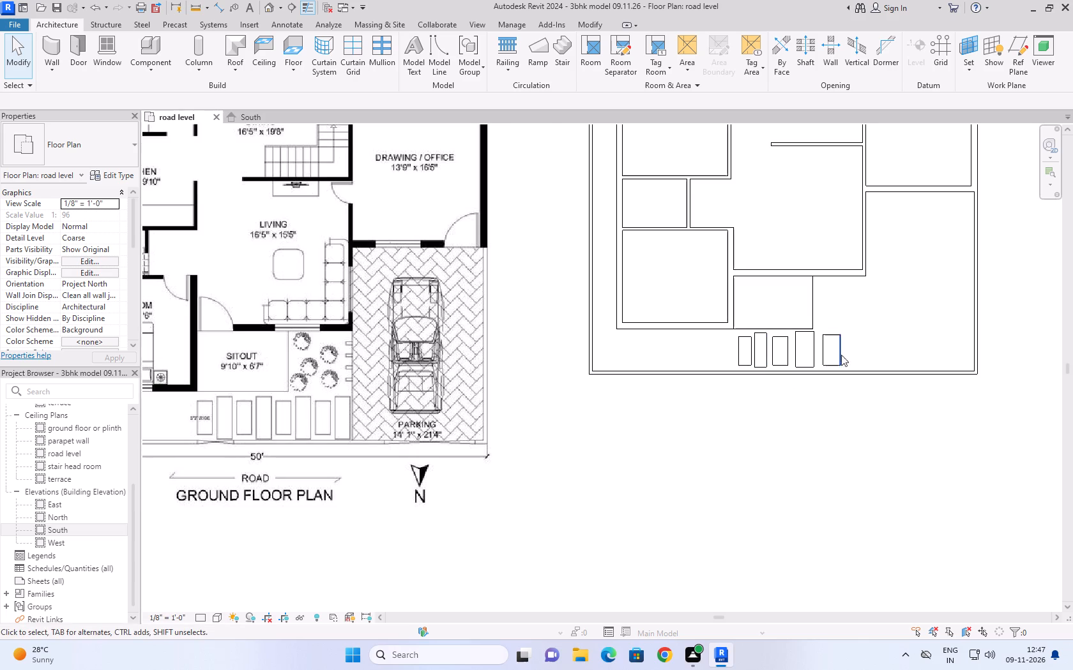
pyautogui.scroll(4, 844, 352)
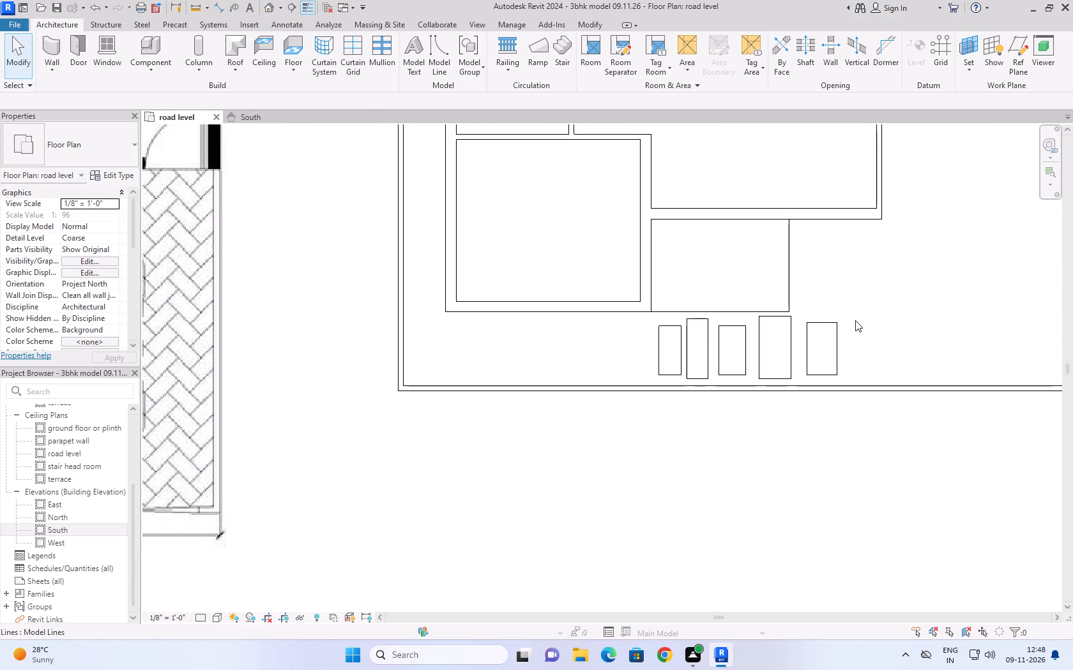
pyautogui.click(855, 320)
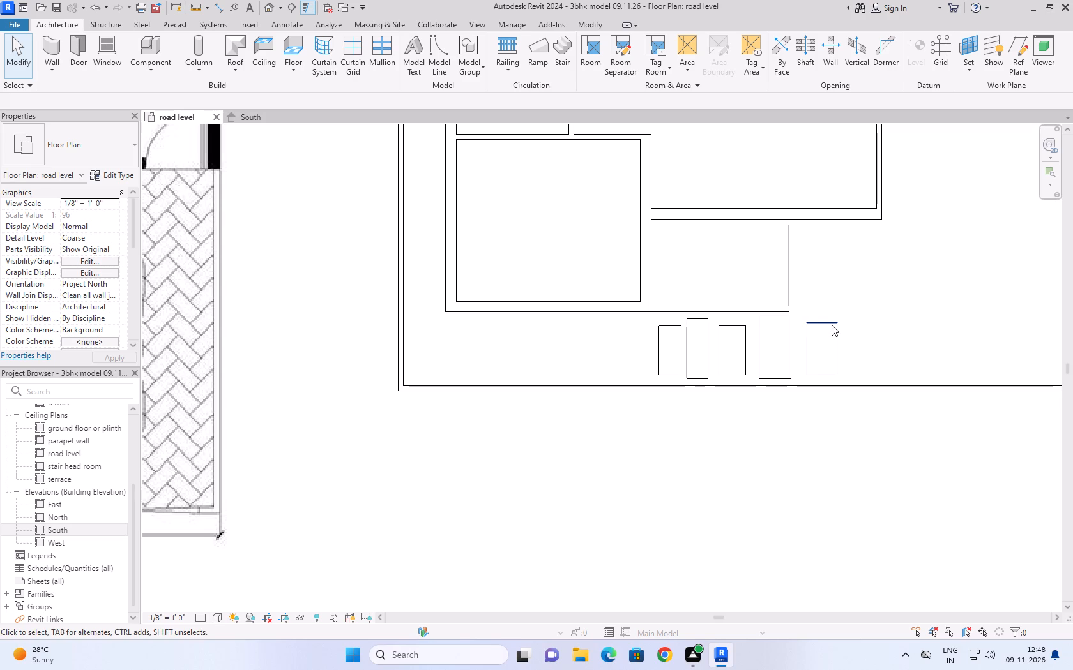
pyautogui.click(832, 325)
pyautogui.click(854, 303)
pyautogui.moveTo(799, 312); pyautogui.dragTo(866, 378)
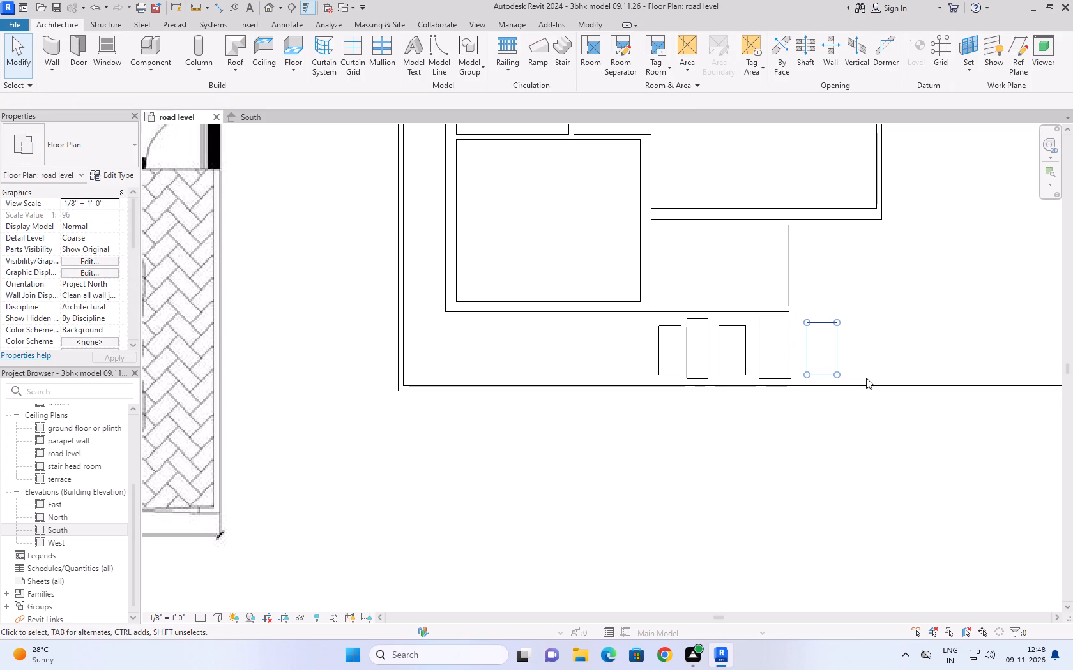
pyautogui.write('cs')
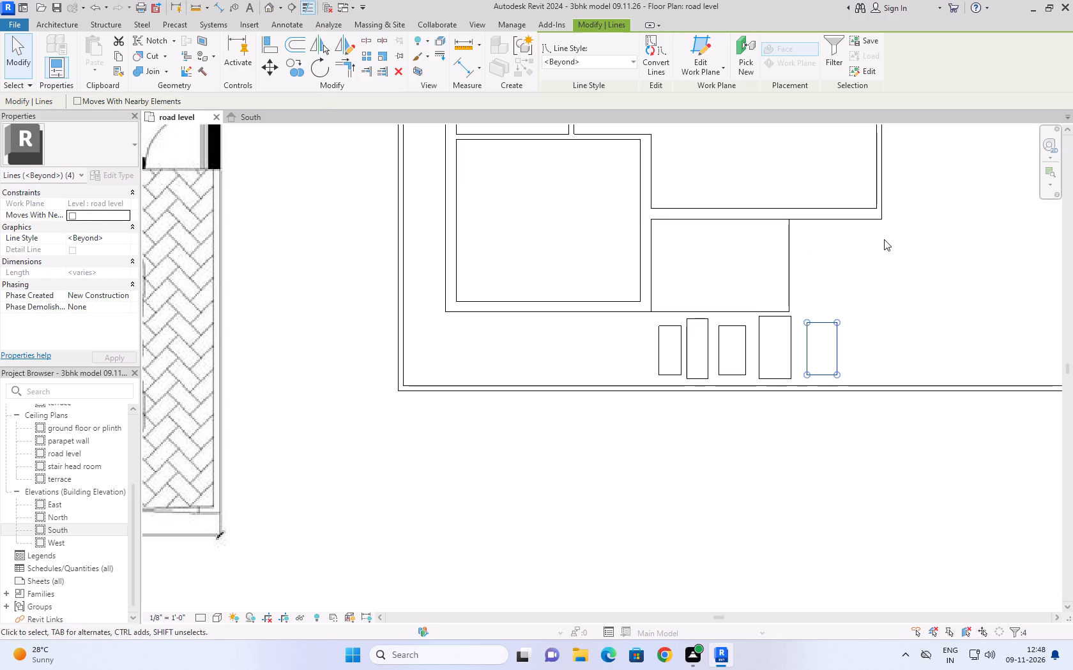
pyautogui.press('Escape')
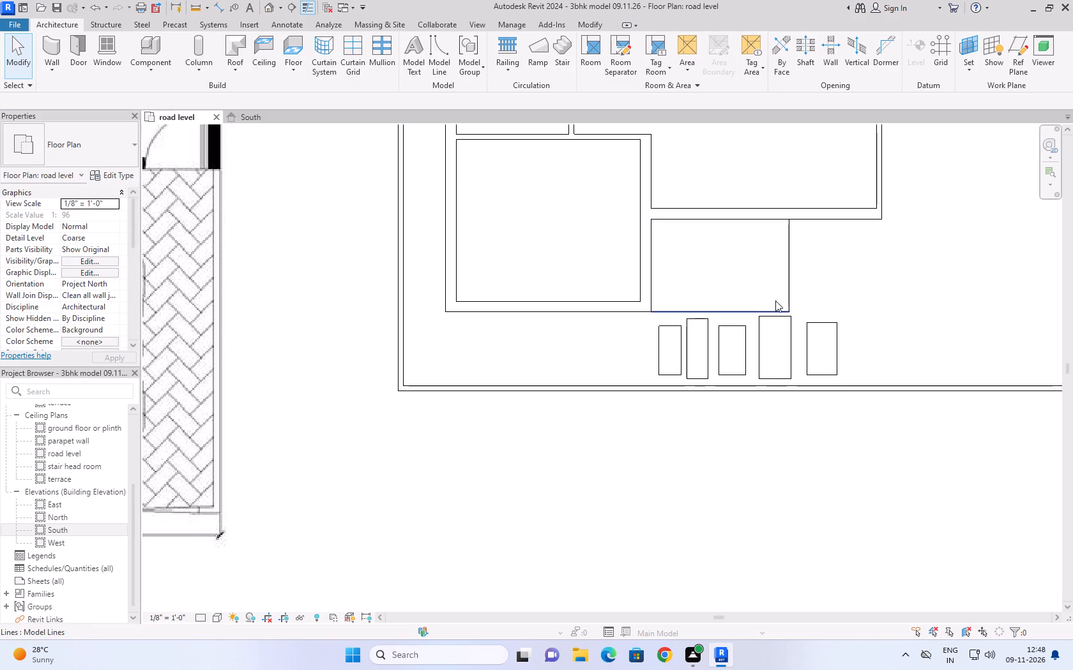
# Draw a sixth model-line rectangle about 1'-11" wide and 4'-2" long just beyond the fifth slab.
pyautogui.click(446, 54)
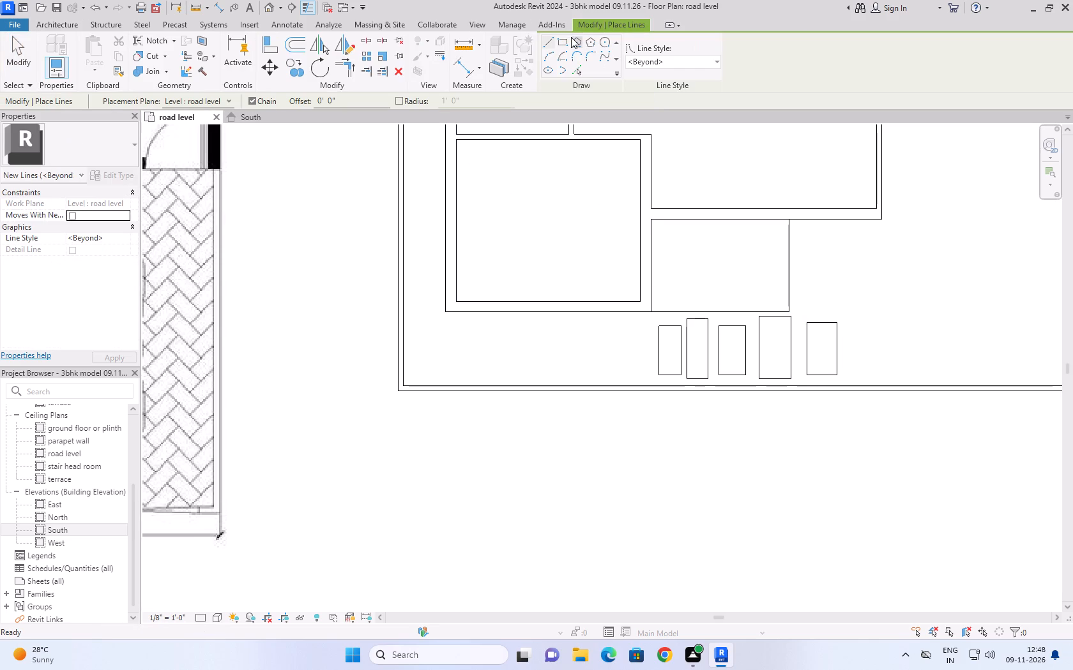
pyautogui.click(568, 38)
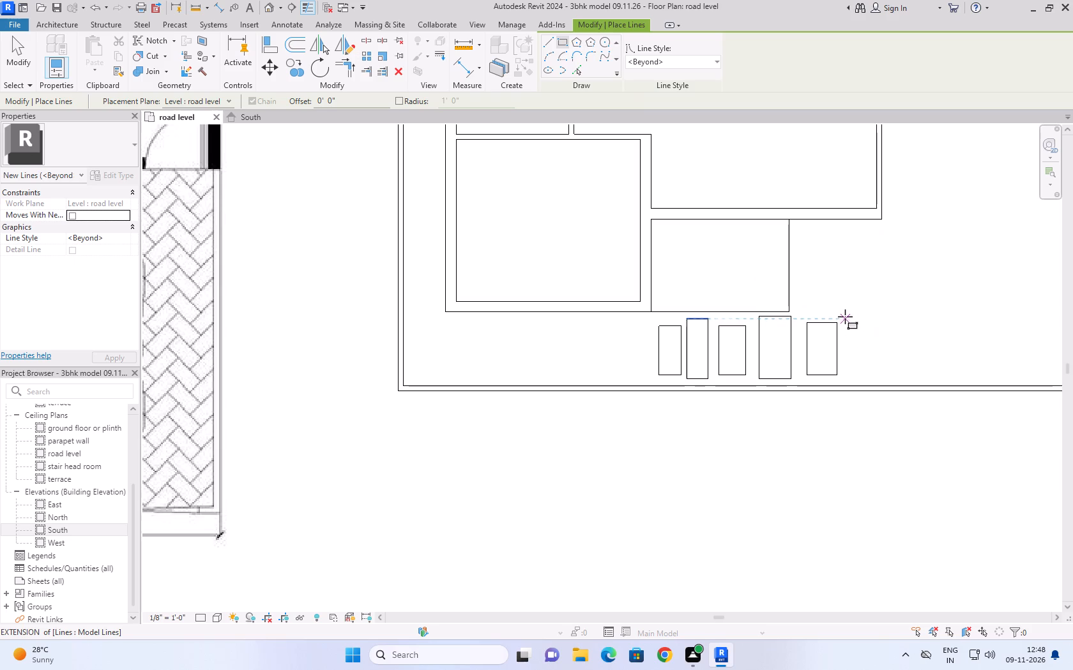
pyautogui.scroll(-7, 848, 315)
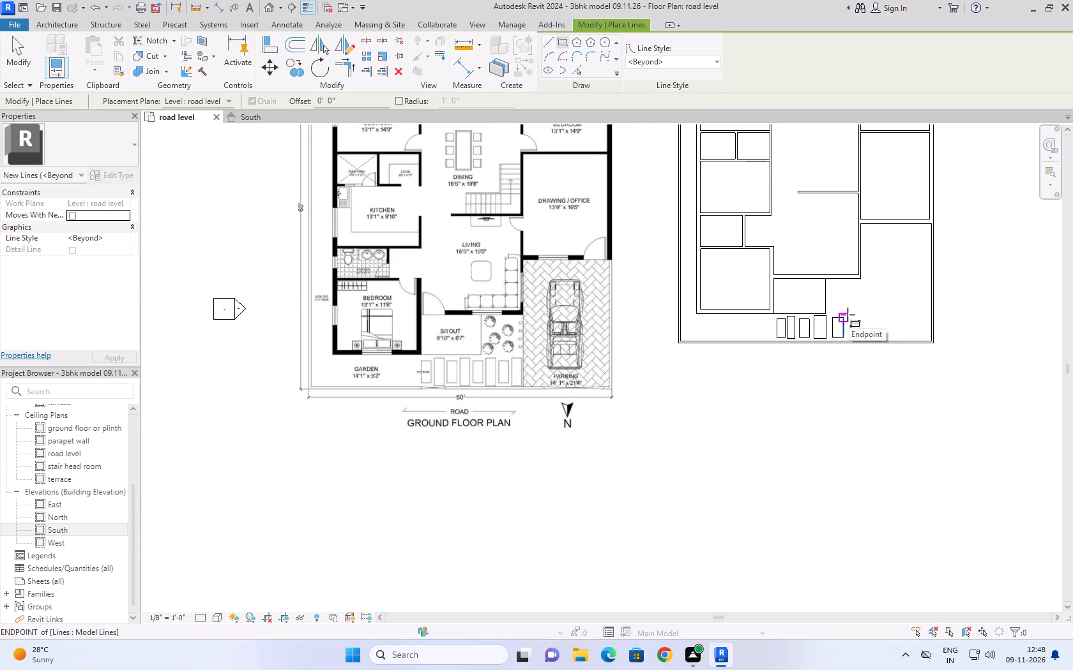
pyautogui.scroll(4, 848, 315)
pyautogui.scroll(-3, 848, 315)
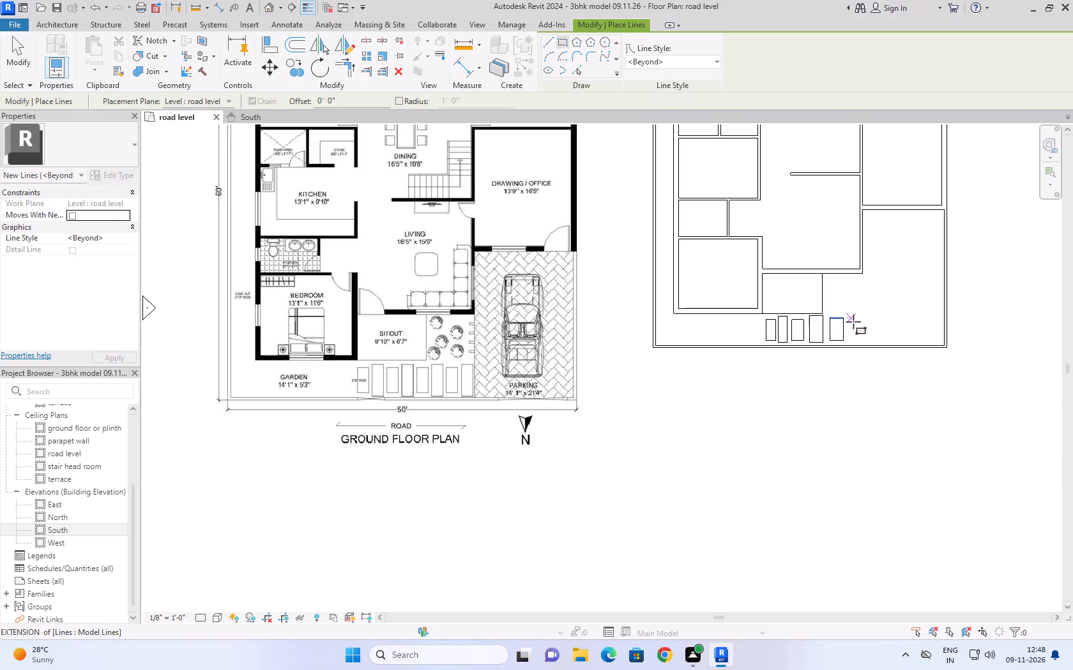
pyautogui.scroll(3, 850, 318)
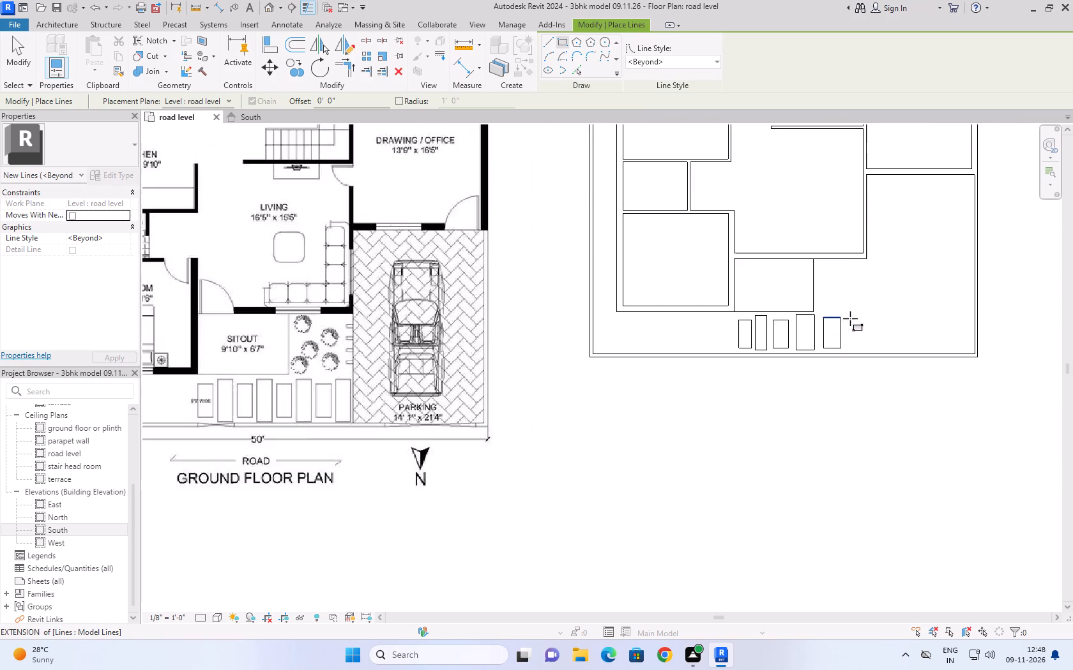
pyautogui.scroll(3, 850, 318)
pyautogui.click(846, 310)
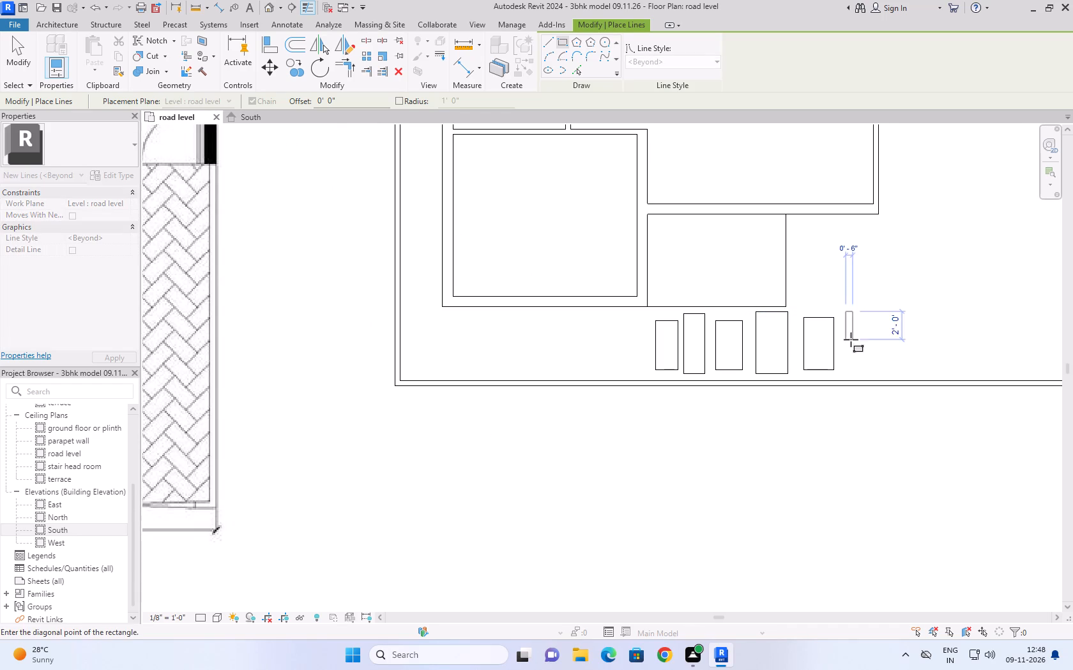
pyautogui.click(874, 369)
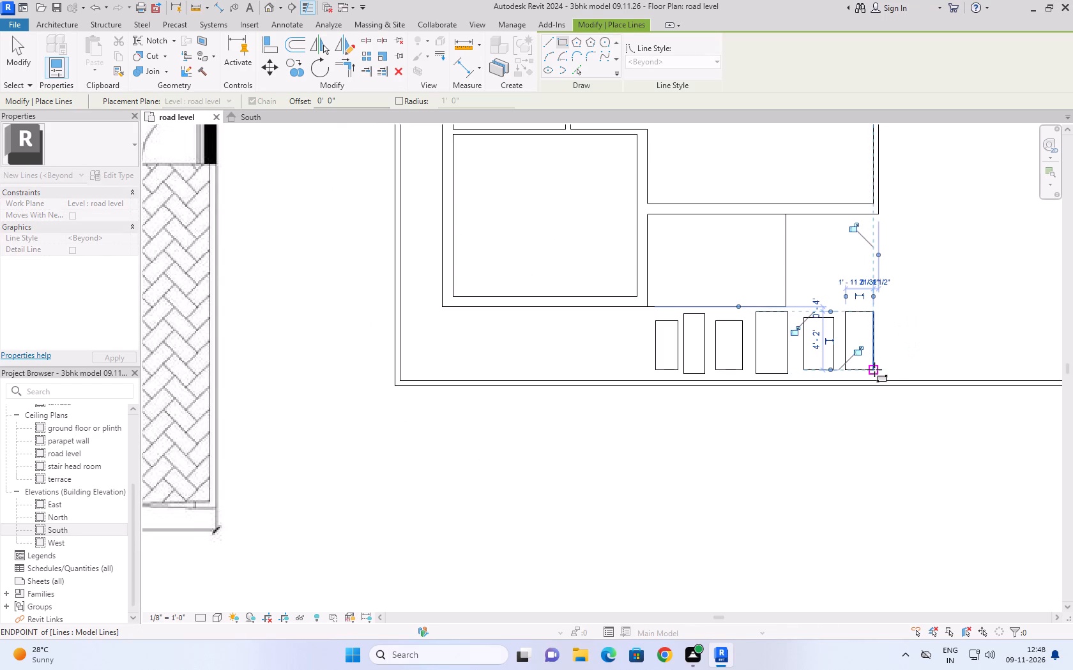
pyautogui.press('Escape')
# Draw a seventh model-line rectangle about 2'-2" wide and 3'-9" long next to the sixth slab.
pyautogui.click(882, 318)
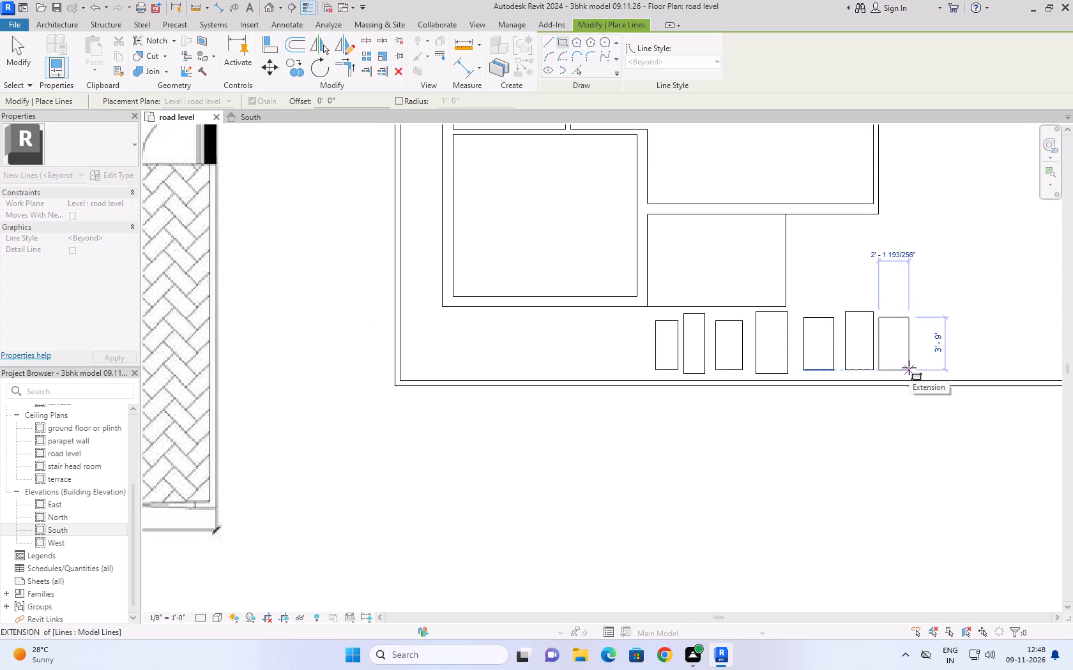
pyautogui.click(909, 368)
pyautogui.press('Escape')
pyautogui.scroll(-5, 947, 315)
pyautogui.press('Escape')
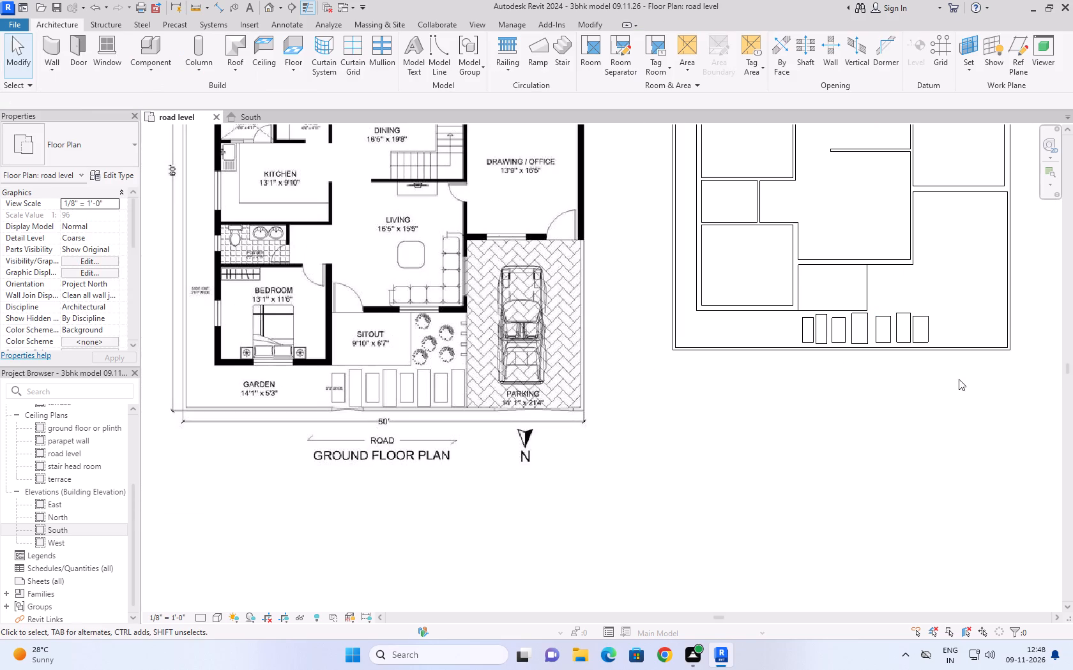
# Draw an eighth model-line rectangle about 1'-10" wide and 4'-2" long beyond the seventh slab, at the end of the row.
pyautogui.scroll(8, 969, 376)
pyautogui.scroll(-8, 922, 375)
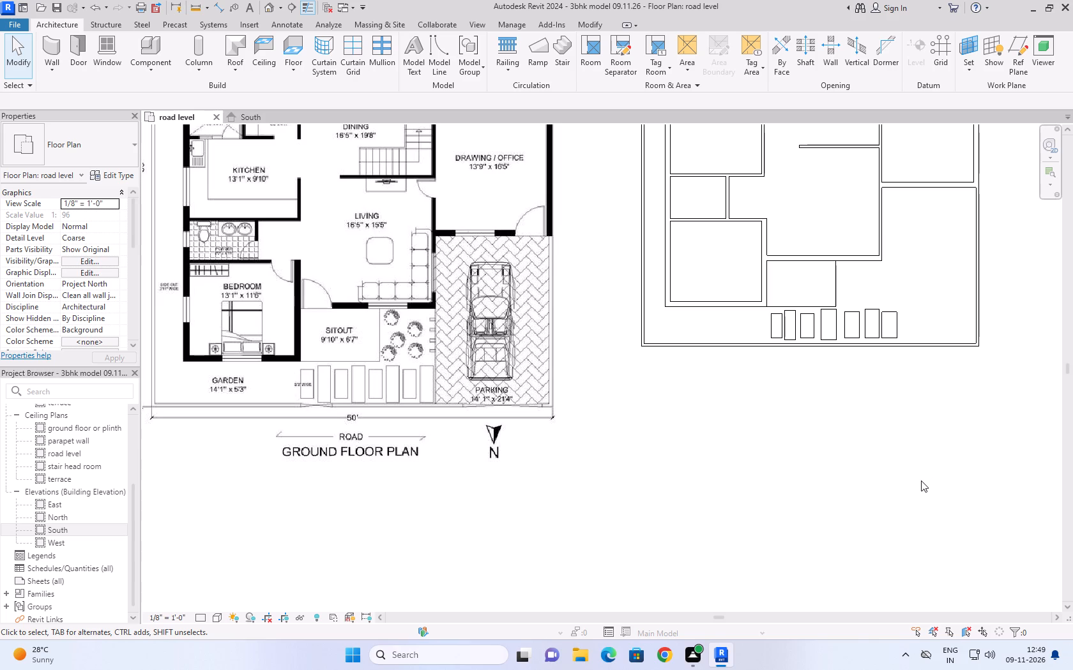
pyautogui.scroll(-4, 936, 488)
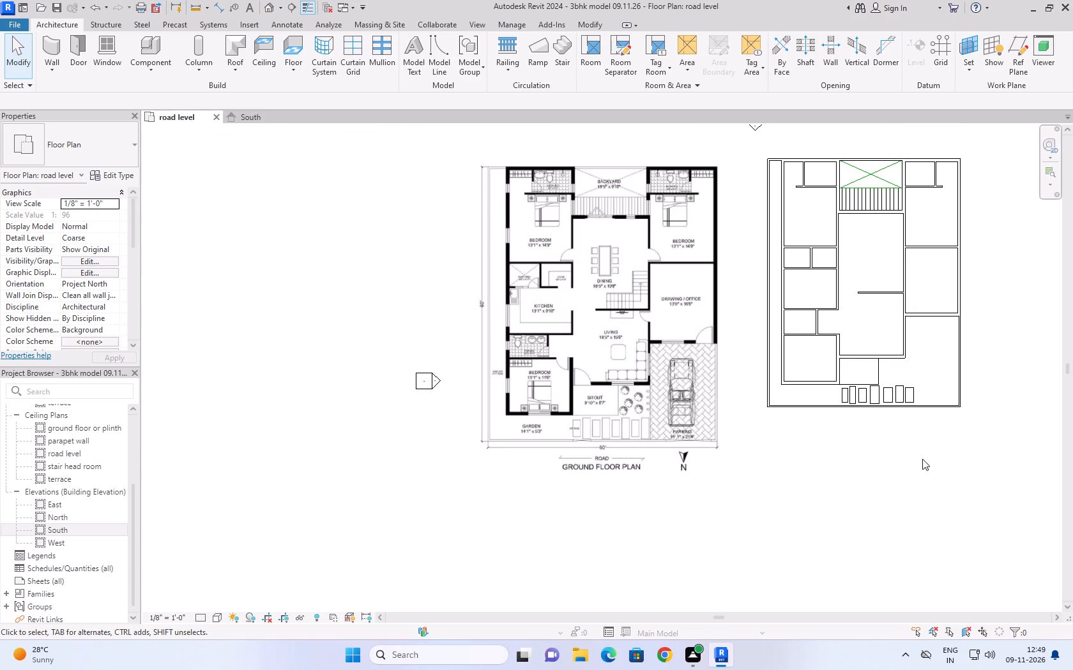
pyautogui.moveTo(928, 375); pyautogui.dragTo(752, 369, button='middle')
pyautogui.scroll(5, 713, 412)
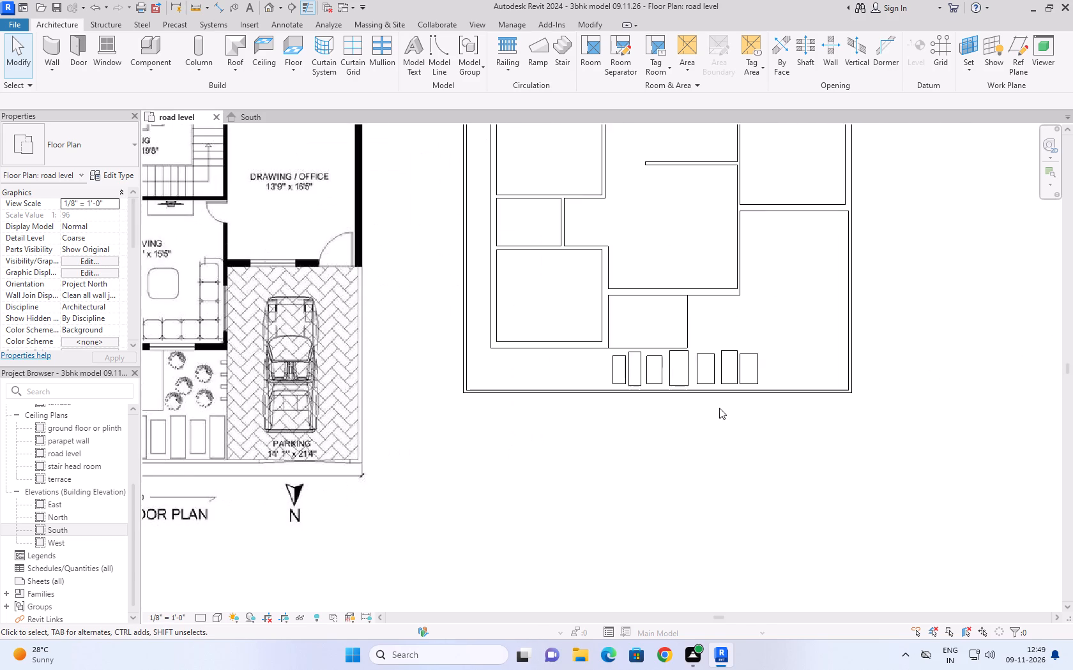
pyautogui.scroll(1, 719, 408)
pyautogui.scroll(-4, 731, 389)
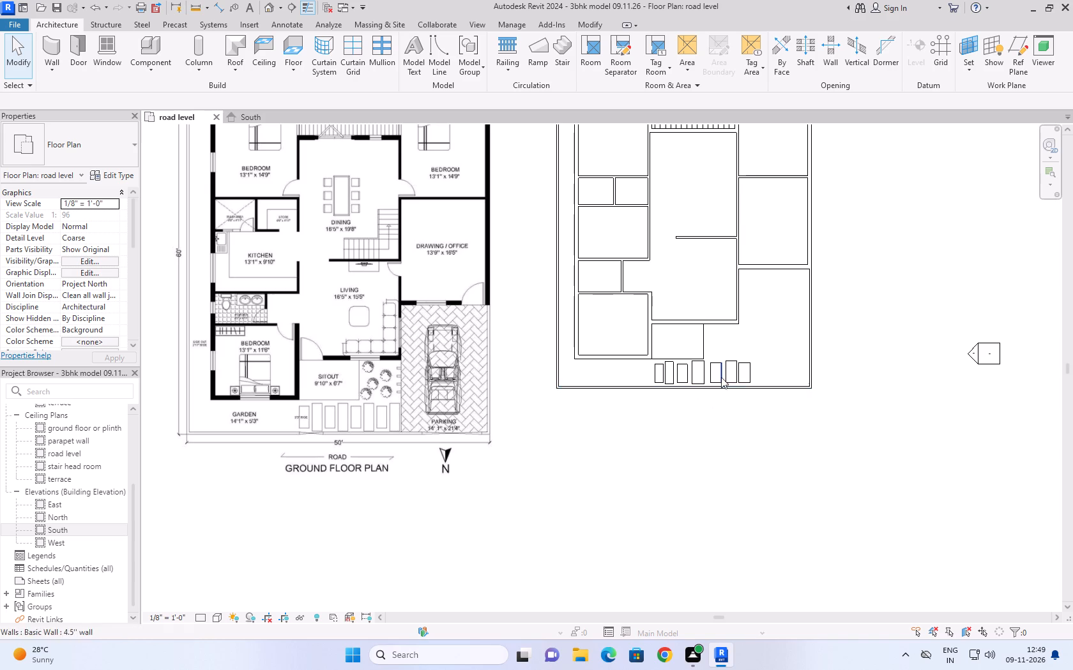
pyautogui.scroll(7, 765, 385)
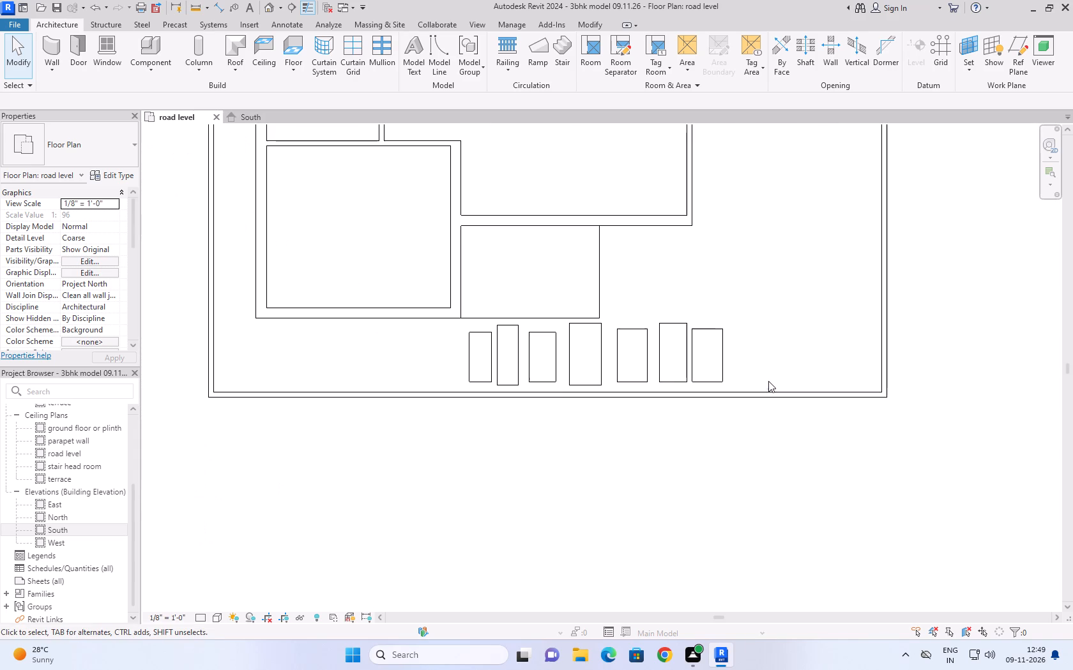
pyautogui.click(434, 55)
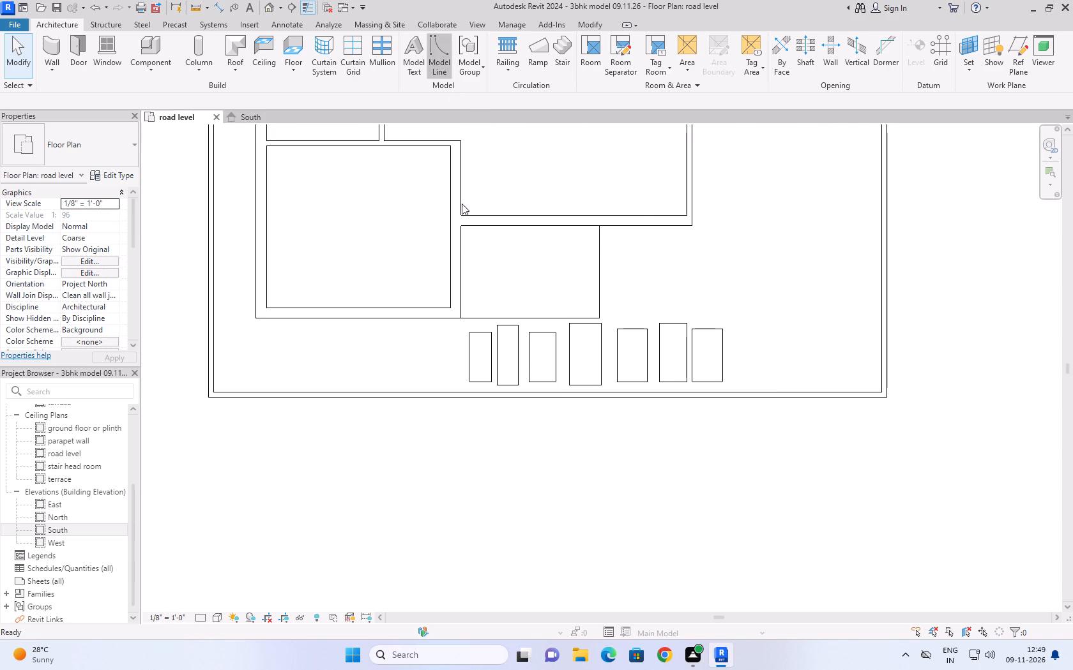
pyautogui.click(737, 324)
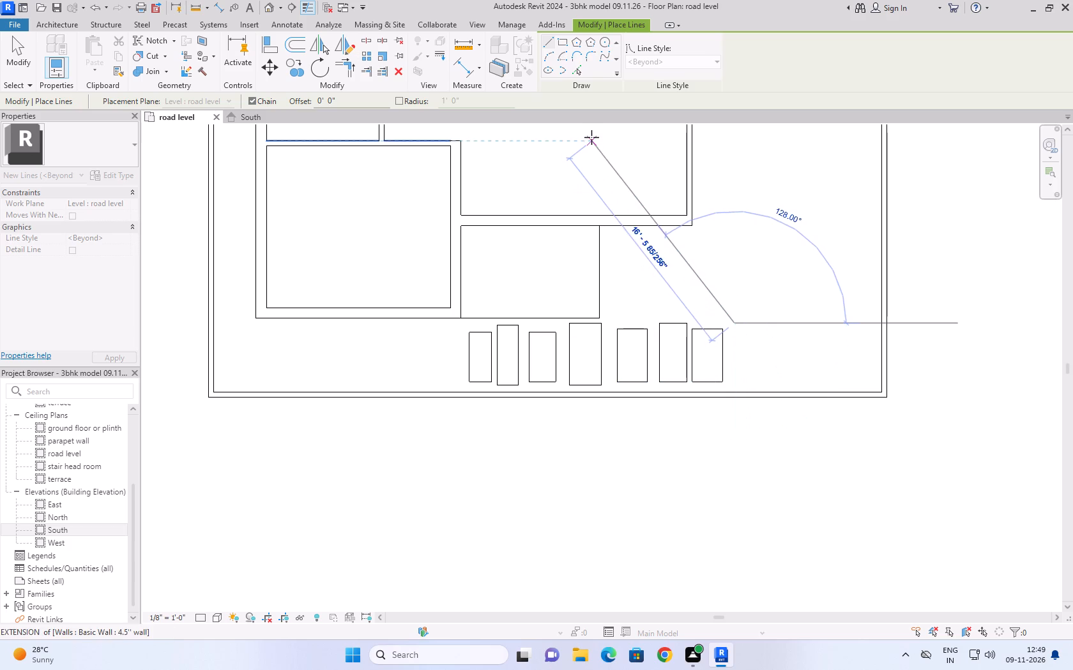
pyautogui.click(559, 44)
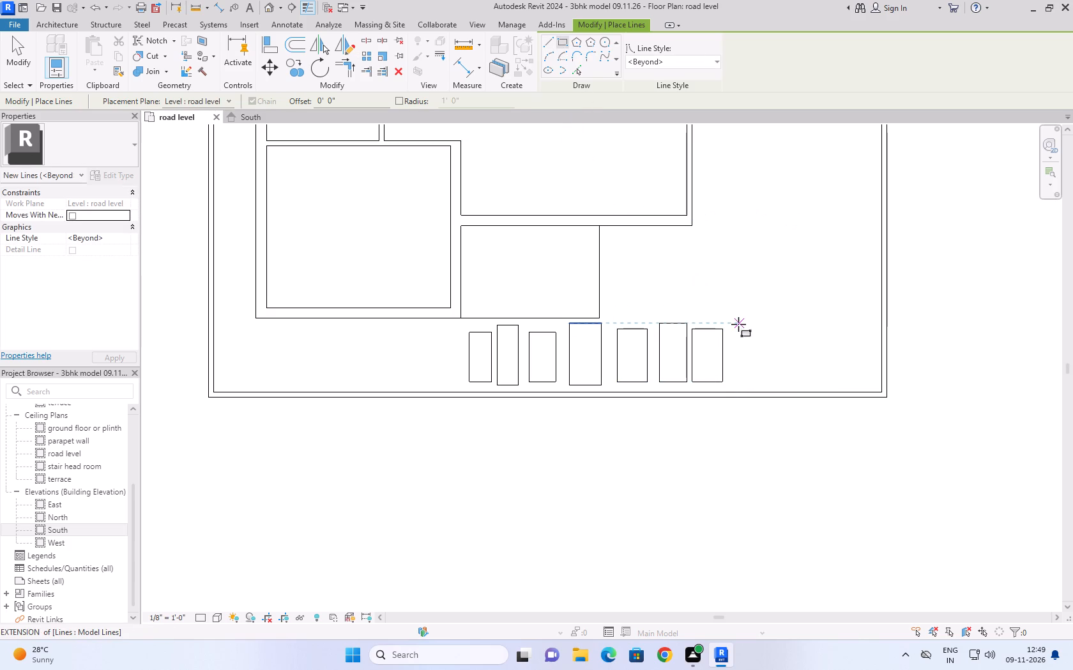
pyautogui.click(738, 324)
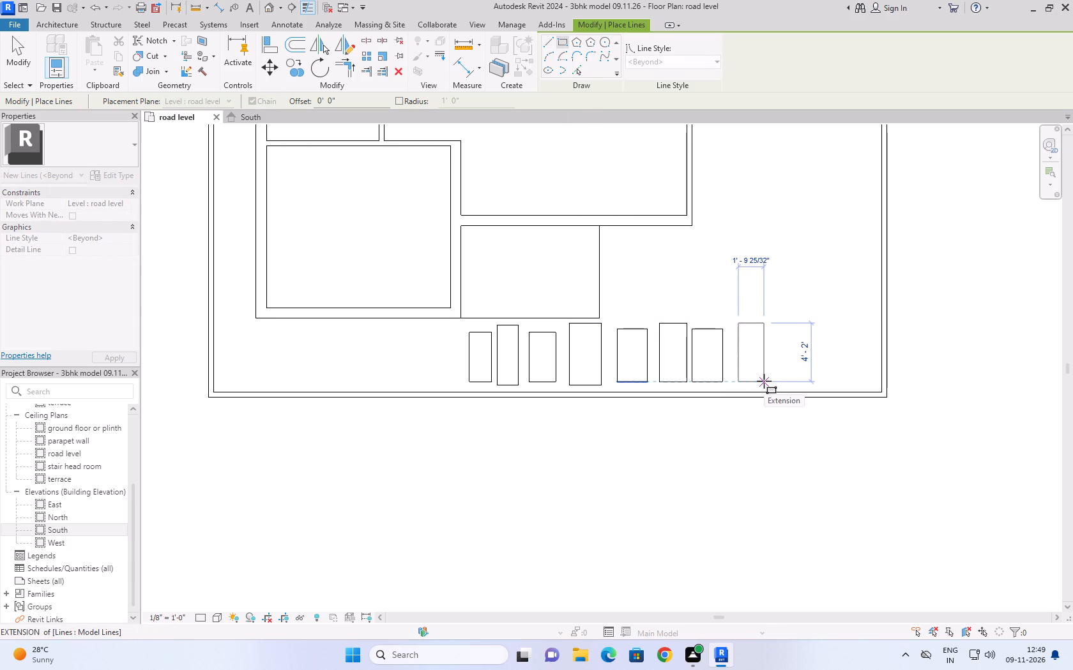
pyautogui.click(764, 381)
pyautogui.press('Escape')
pyautogui.press('Escape')
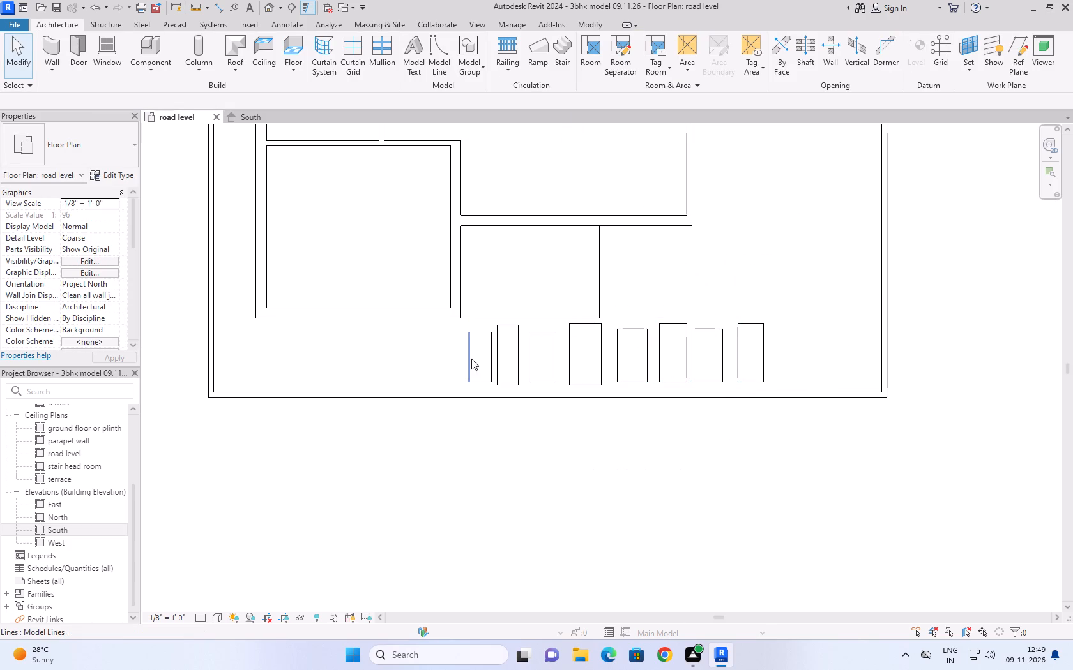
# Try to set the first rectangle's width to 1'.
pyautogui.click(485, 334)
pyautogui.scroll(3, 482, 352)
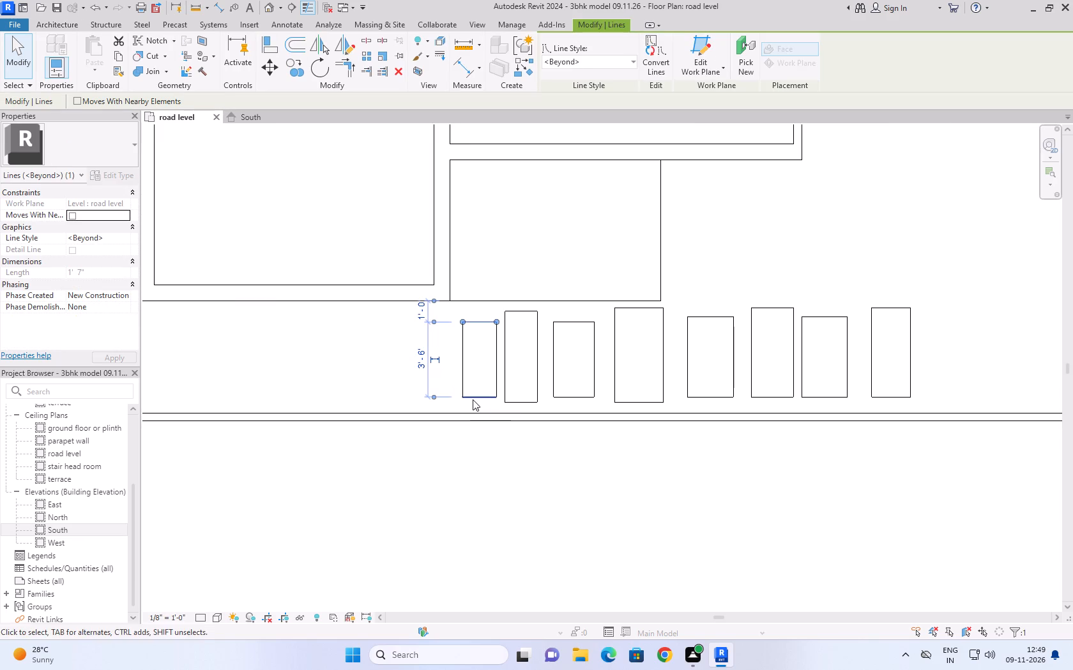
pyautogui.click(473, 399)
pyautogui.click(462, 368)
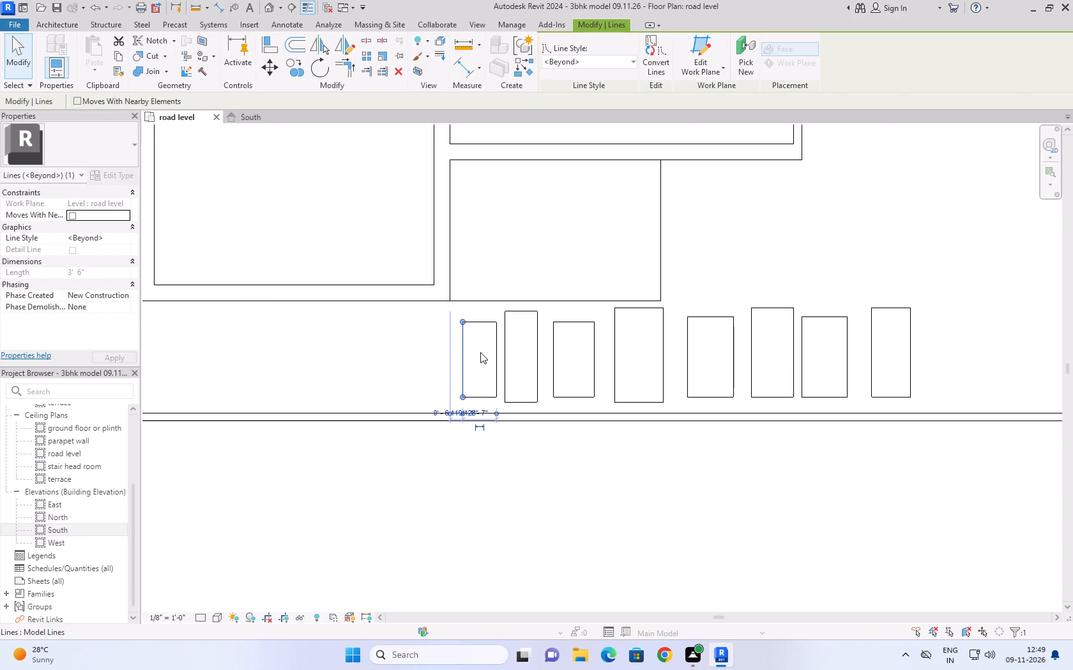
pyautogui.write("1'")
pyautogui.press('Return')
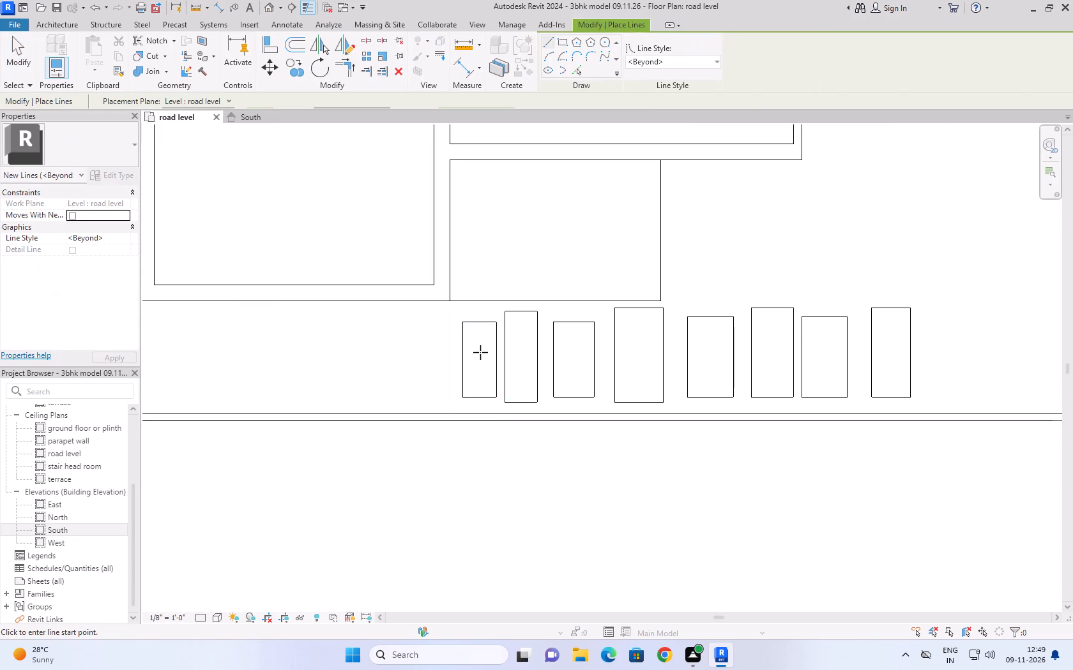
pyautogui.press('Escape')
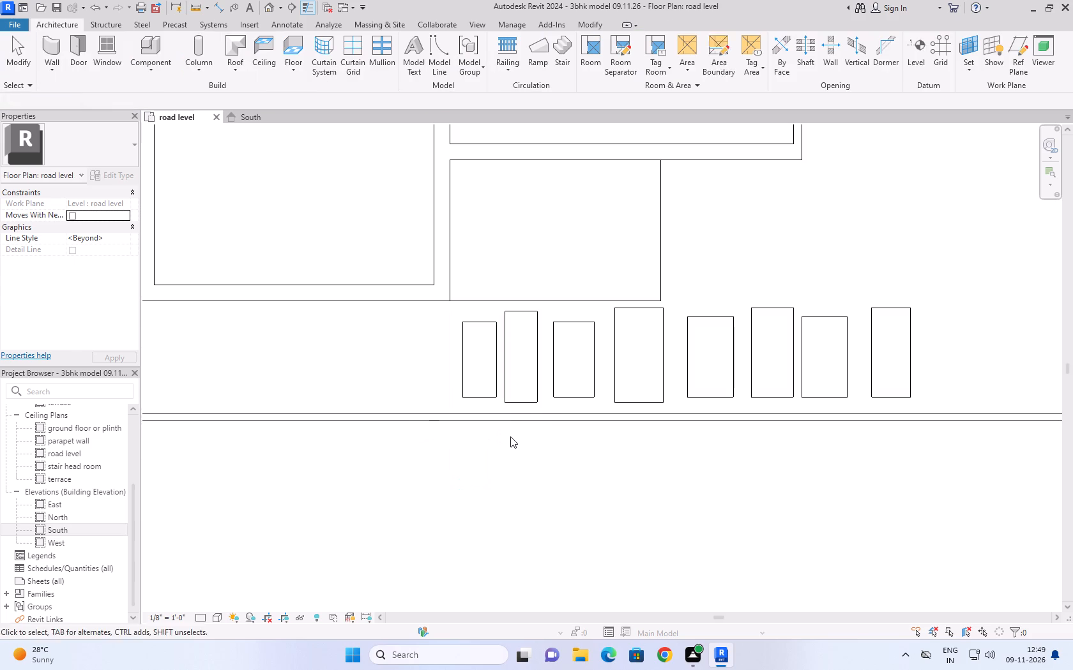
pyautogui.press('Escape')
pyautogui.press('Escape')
# Set the first rectangle's width to 1' by shifting its outer long edge toward the second slab.
pyautogui.click(463, 335)
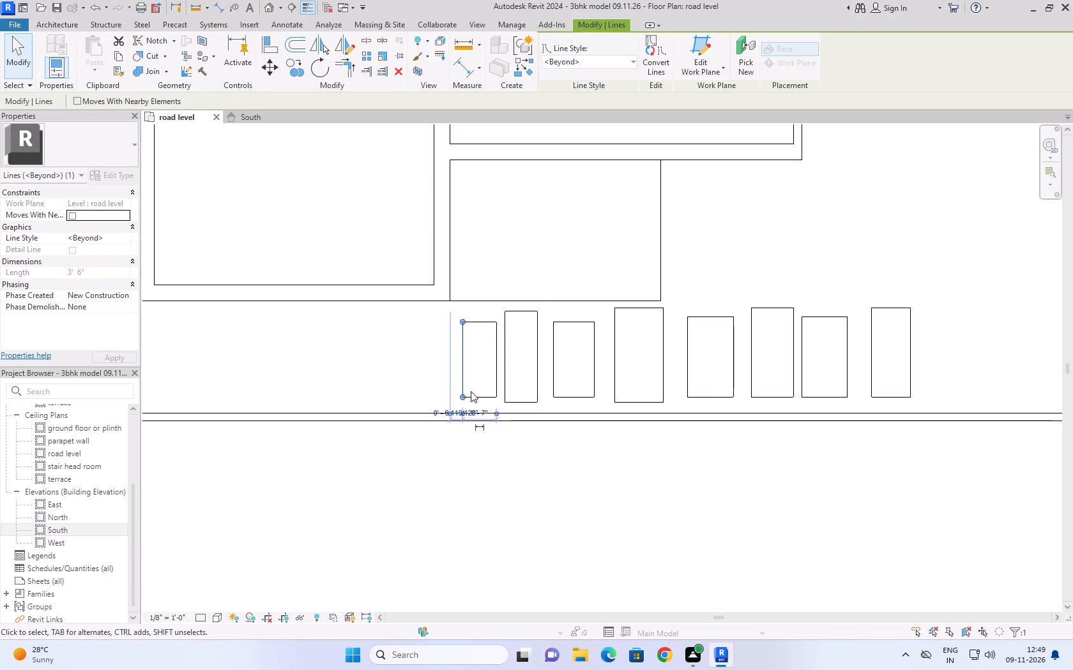
pyautogui.scroll(9, 470, 415)
pyautogui.click(499, 421)
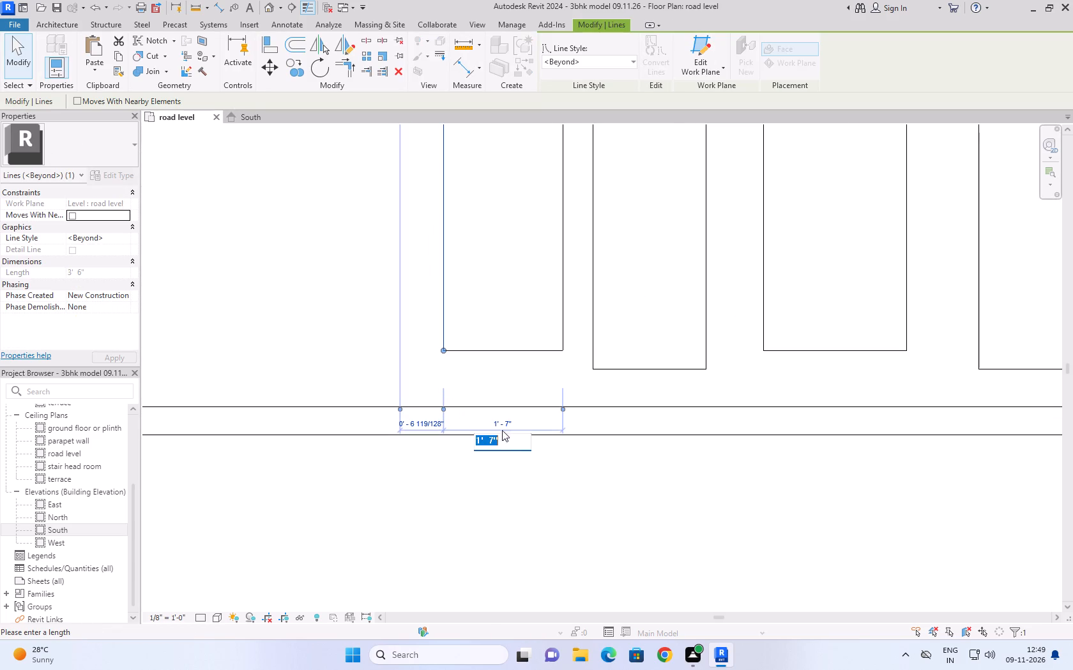
pyautogui.press('1')
pyautogui.press("'")
pyautogui.press('Return')
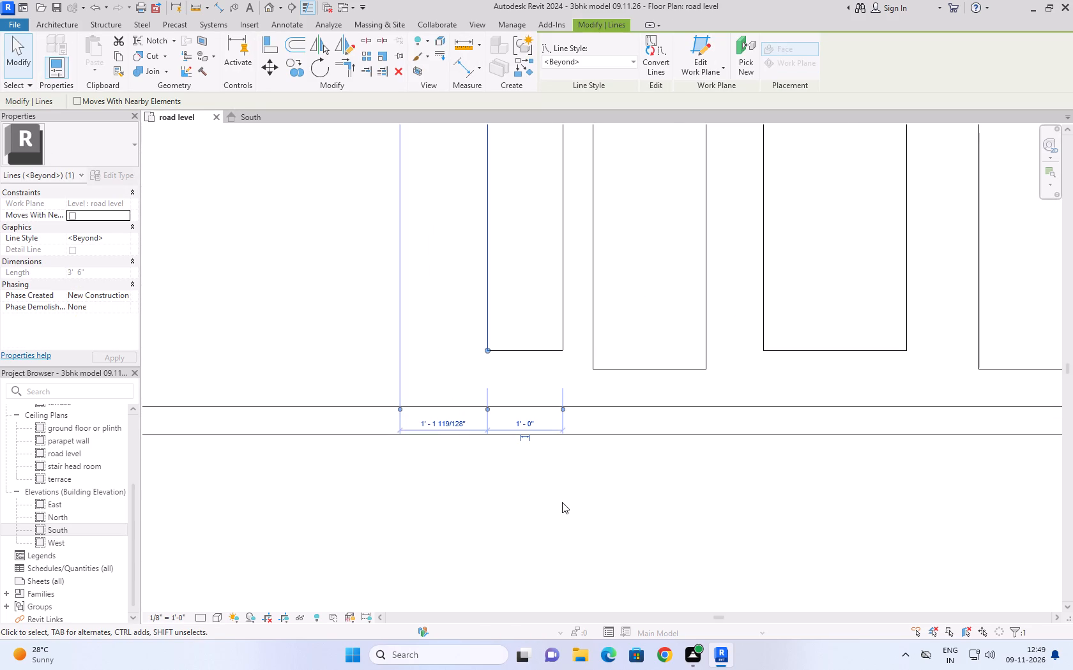
pyautogui.scroll(-5, 563, 530)
pyautogui.scroll(1, 565, 530)
pyautogui.scroll(-3, 565, 530)
pyautogui.scroll(-2, 556, 398)
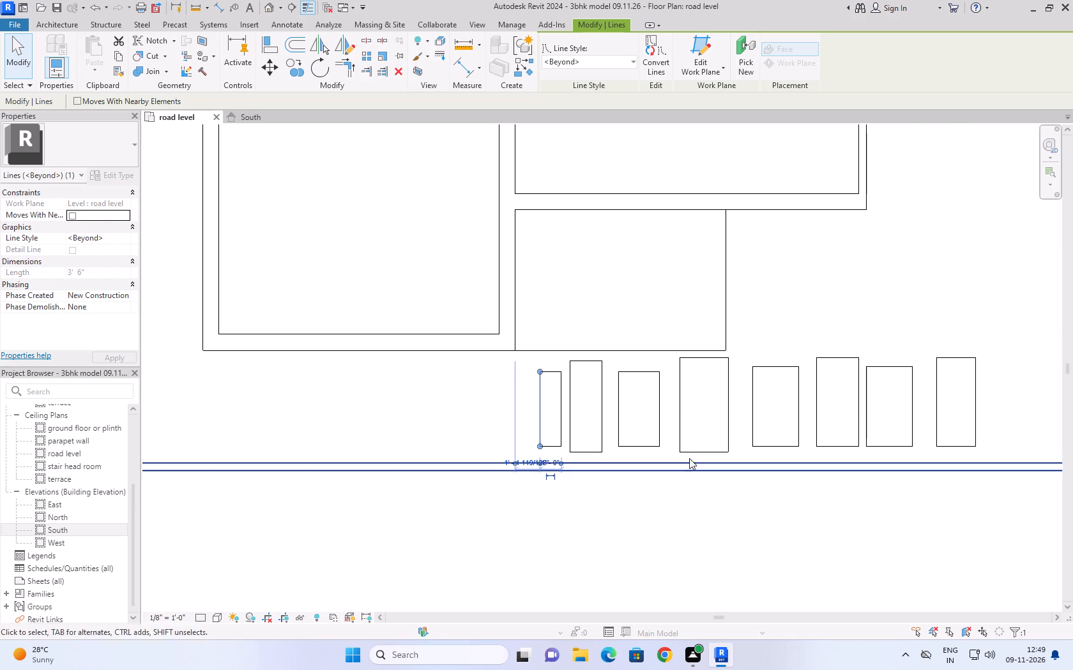
pyautogui.click(665, 519)
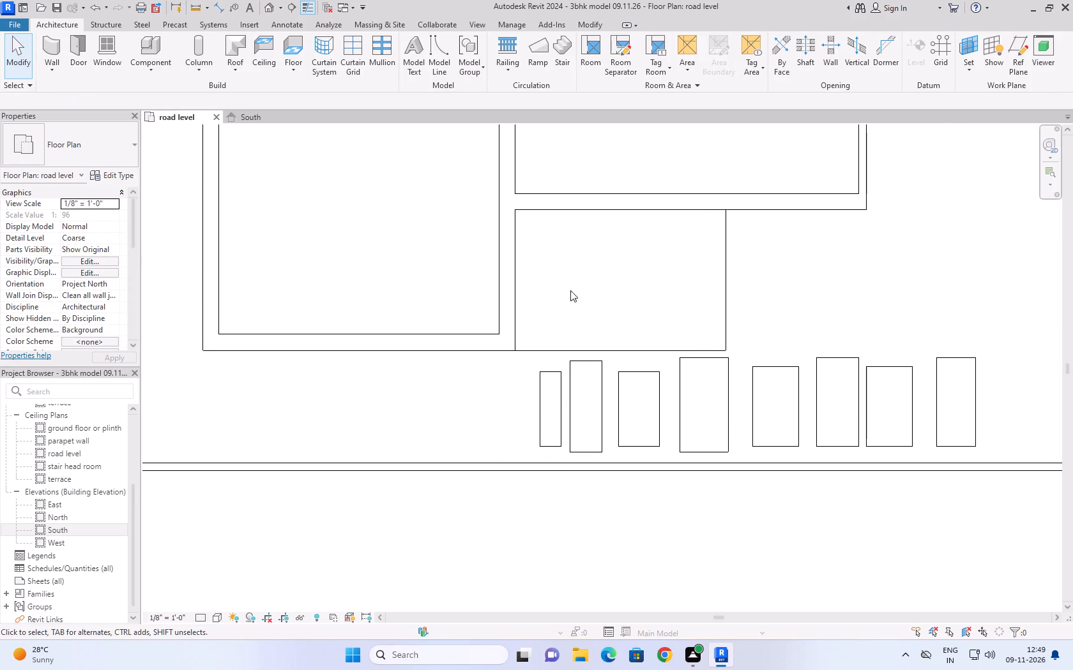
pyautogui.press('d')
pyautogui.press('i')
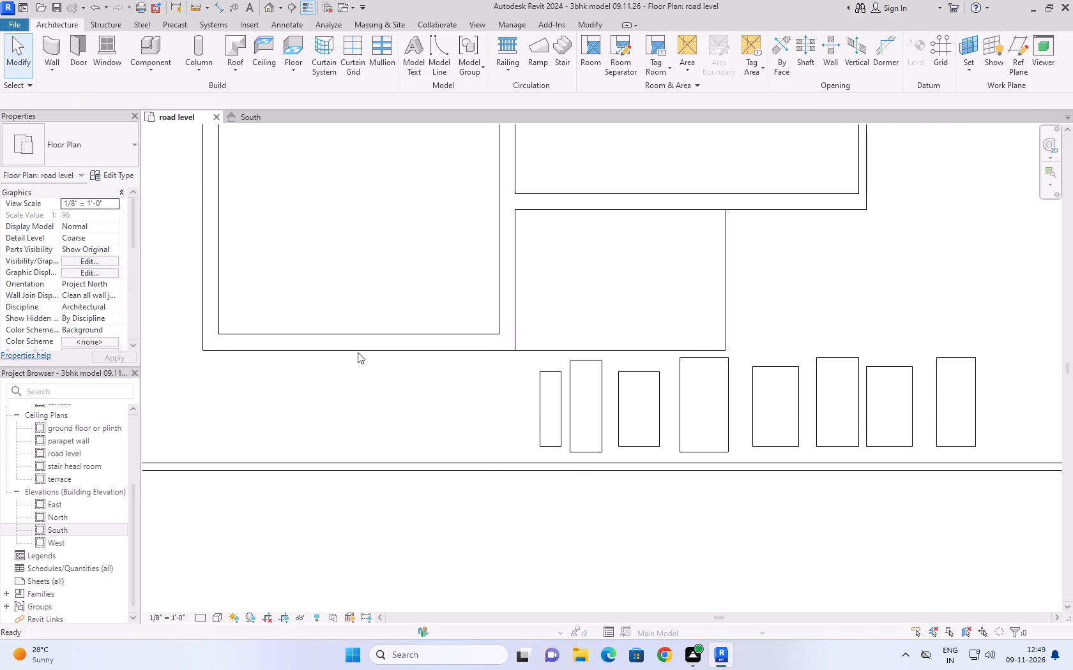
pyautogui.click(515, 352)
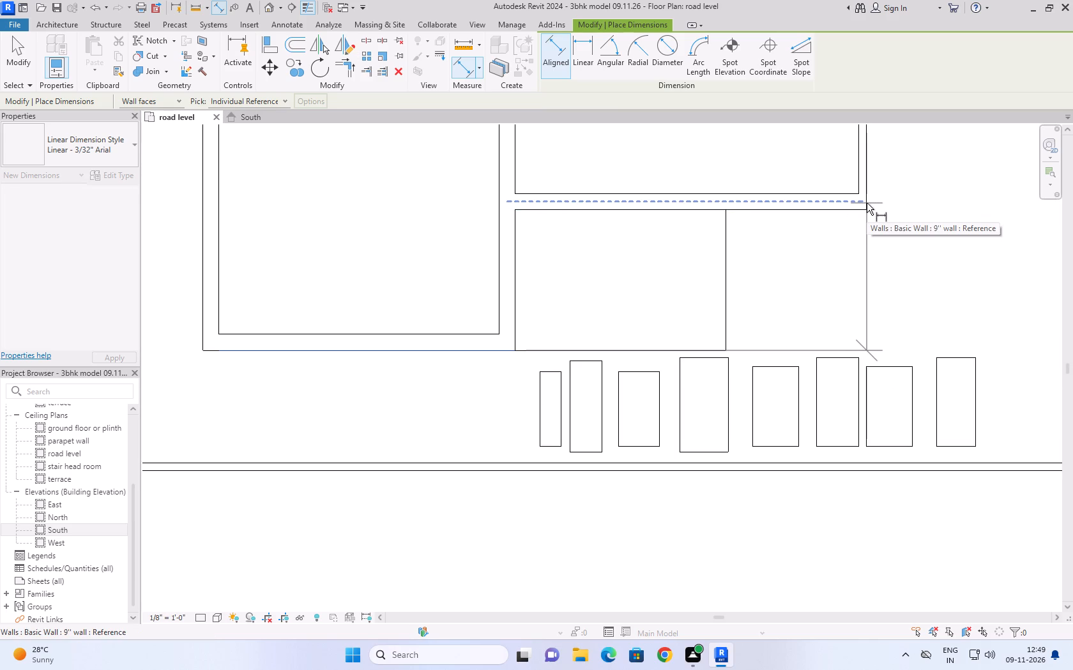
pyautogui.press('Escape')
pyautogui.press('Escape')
# Place an aligned dimension across the sitout, from its bedroom-side edge to the outer face of the living room's parking-side wall.
pyautogui.write('di')
pyautogui.click(515, 217)
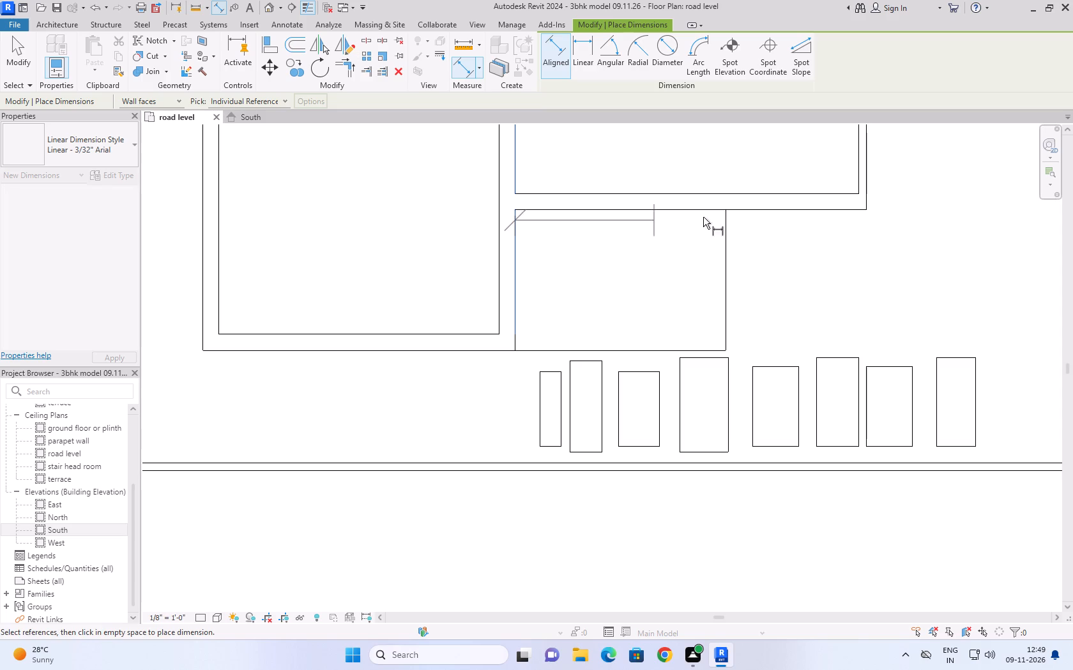
pyautogui.click(866, 202)
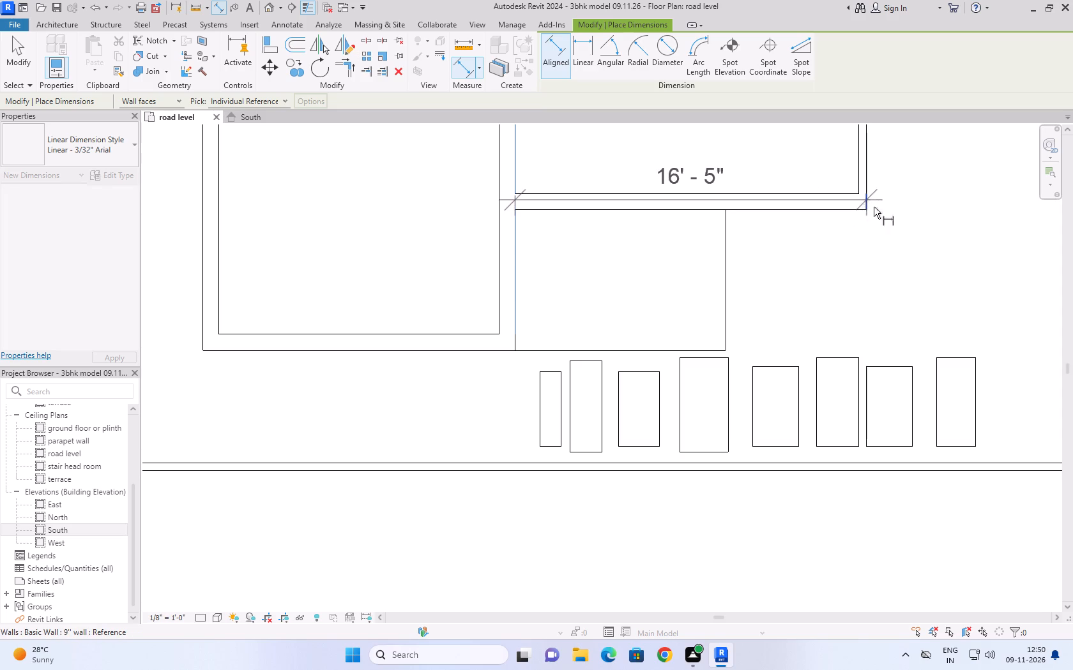
pyautogui.click(899, 299)
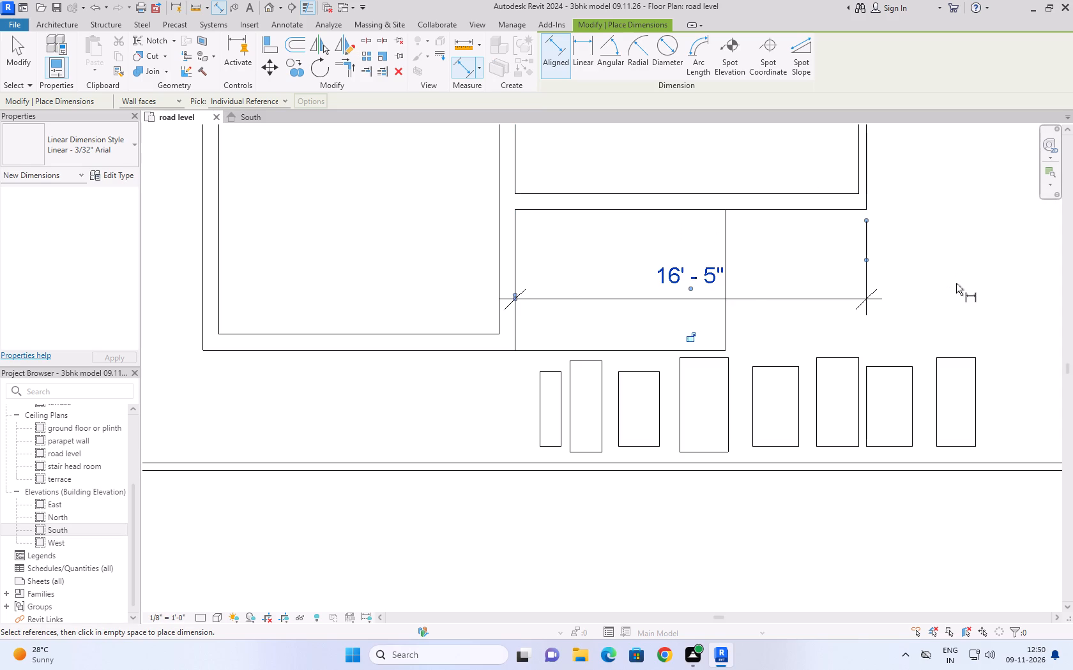
pyautogui.press('Escape')
pyautogui.scroll(-2, 956, 283)
pyautogui.press('Escape')
pyautogui.press('Escape')
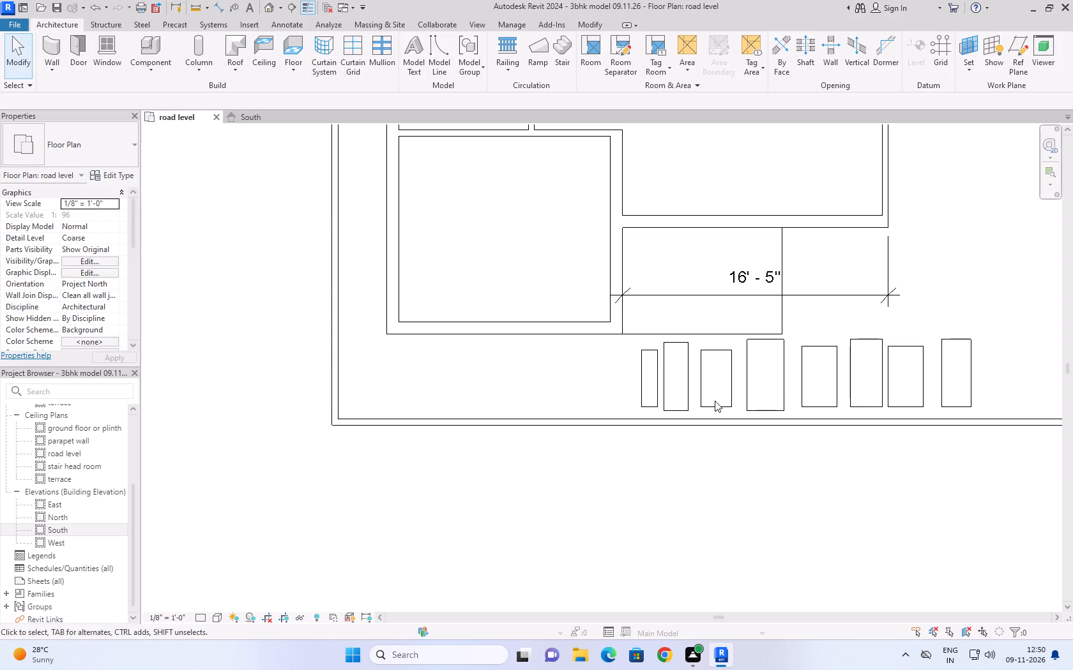
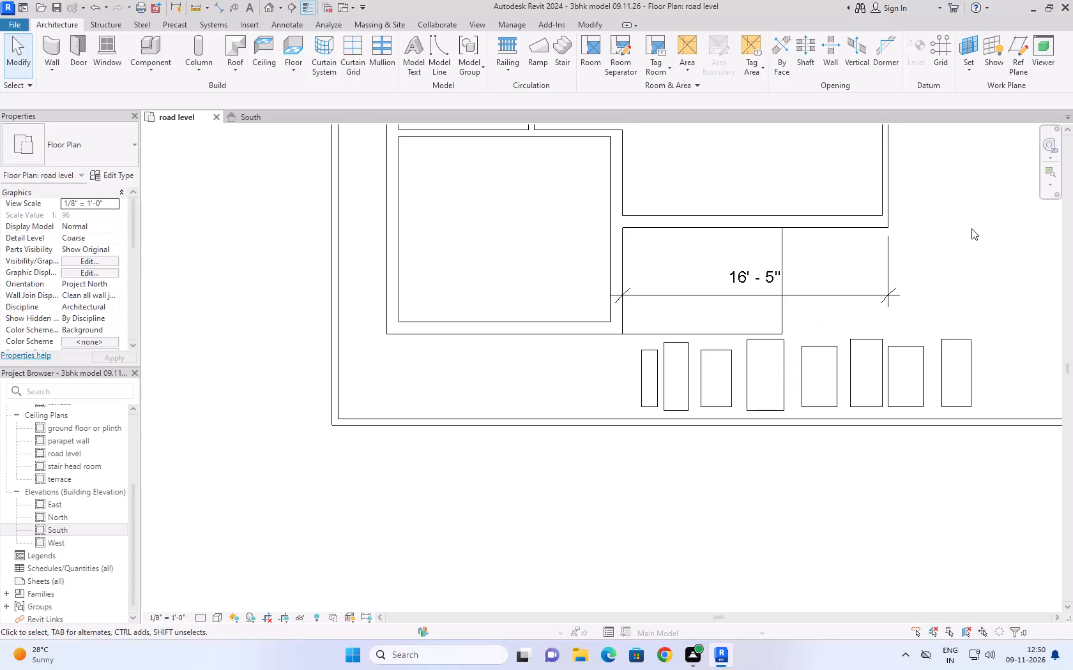
# Compare the row of slab rectangles below the sitout with the paving slabs on the reference ground floor plan.
pyautogui.scroll(-5, 760, 272)
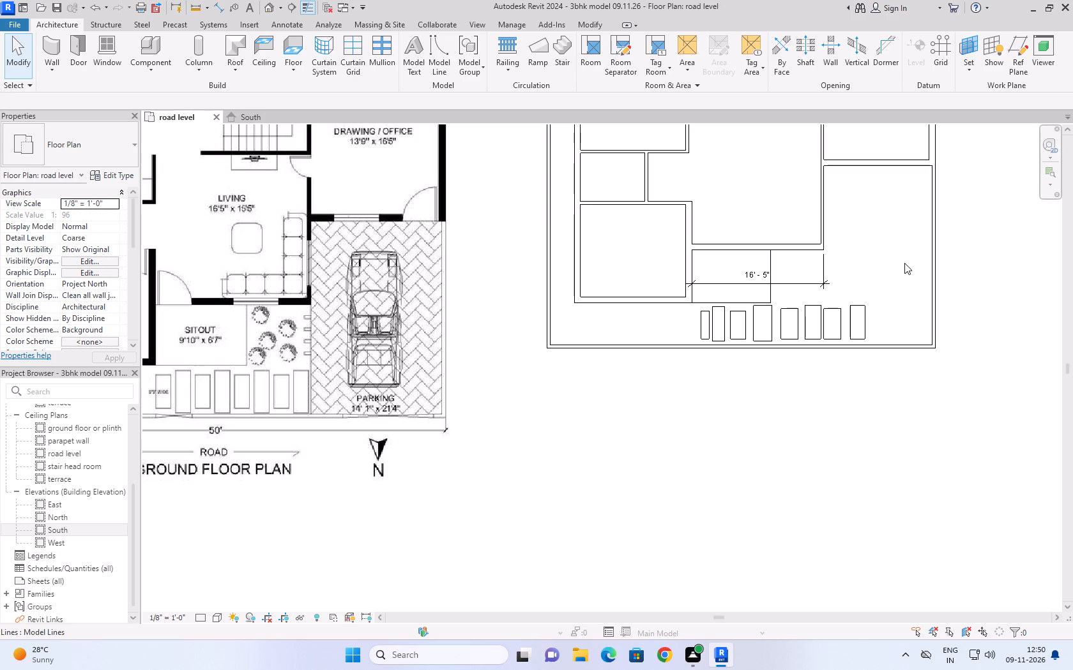
pyautogui.scroll(-3, 897, 293)
pyautogui.scroll(7, 891, 329)
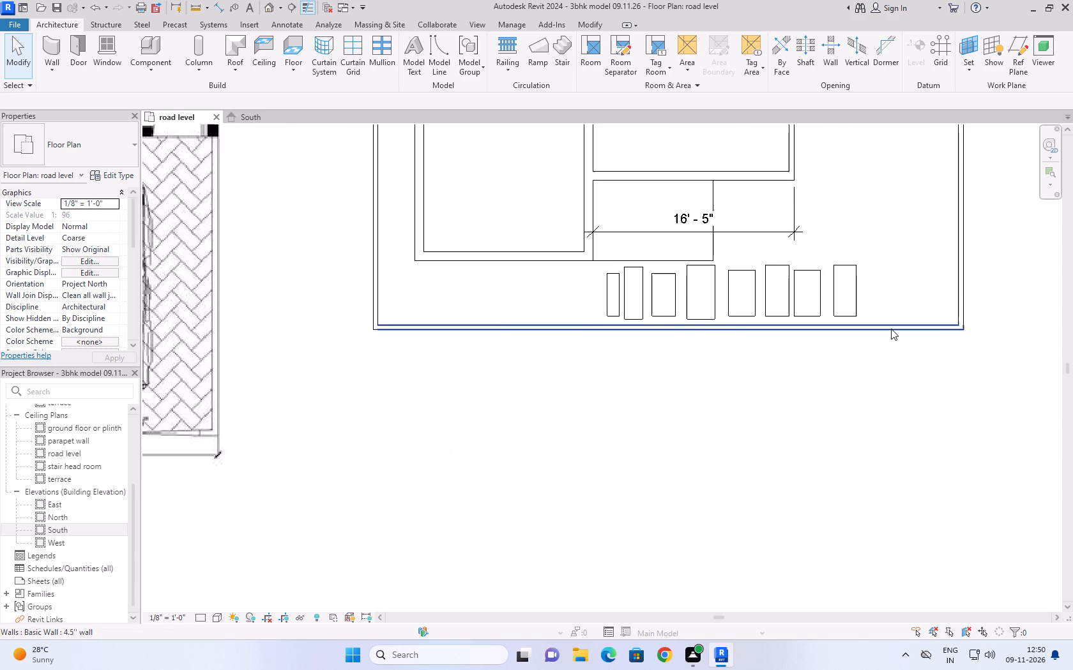
pyautogui.scroll(3, 891, 329)
pyautogui.scroll(-4, 875, 208)
pyautogui.scroll(-3, 894, 285)
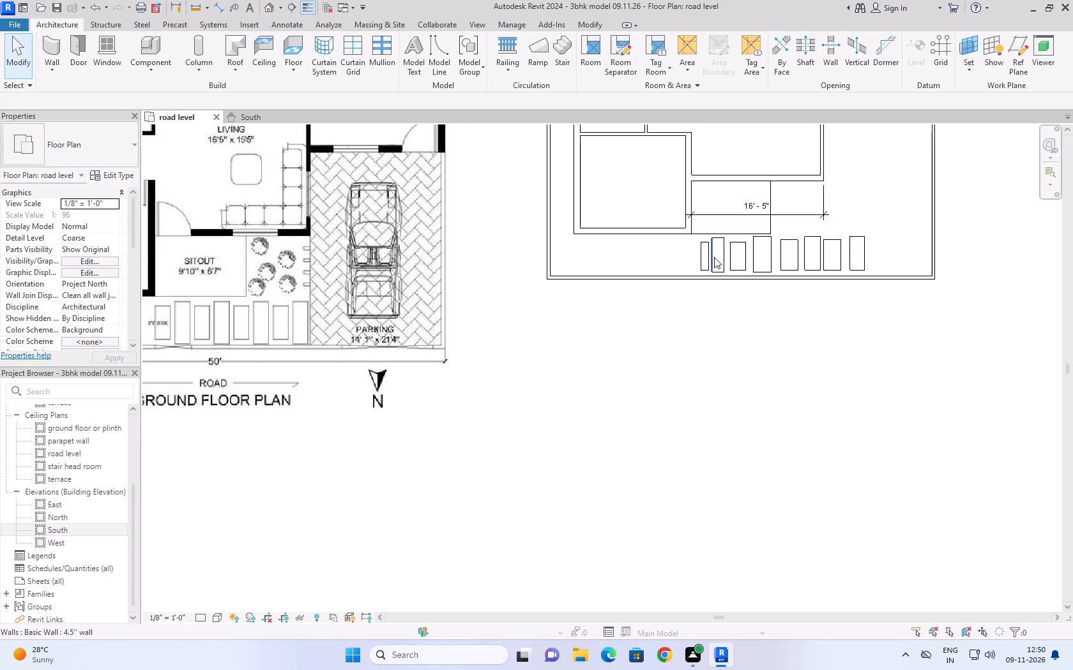
pyautogui.scroll(5, 696, 244)
pyautogui.scroll(-3, 692, 238)
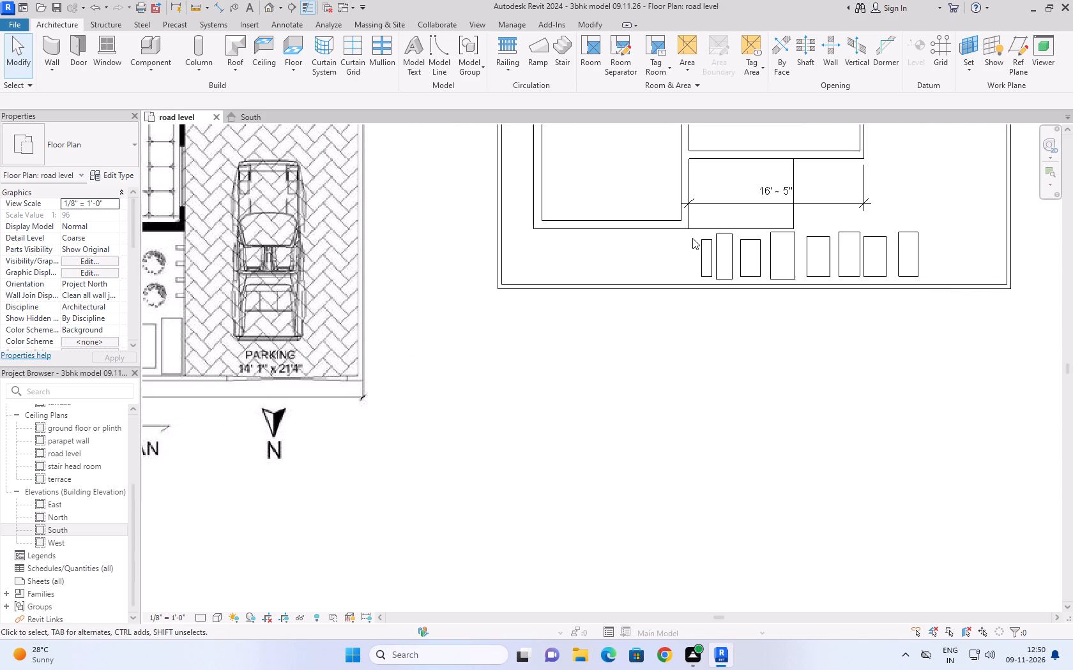
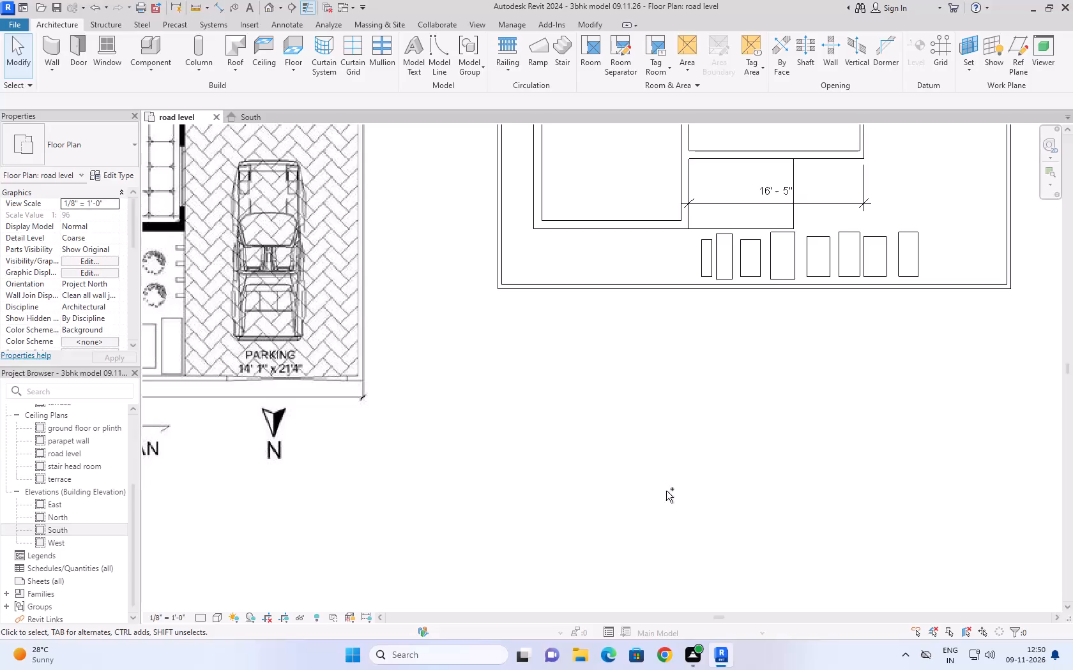
# Save the 3bhk model project with the slab rectangles placed on the road level plan.
pyautogui.hotkey('ctrl', 's')
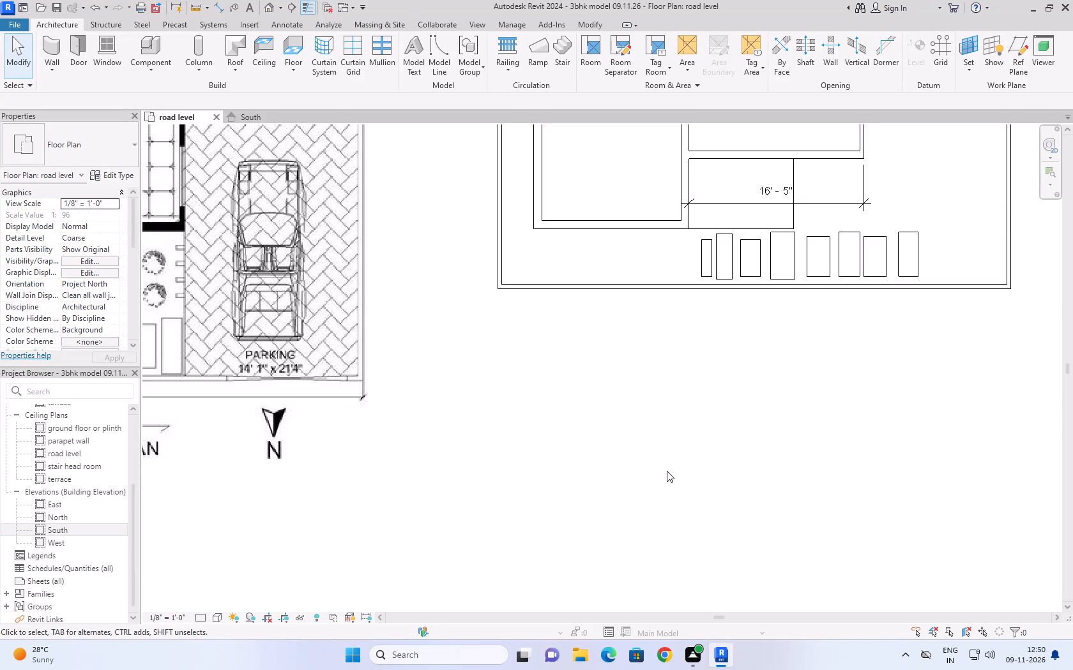
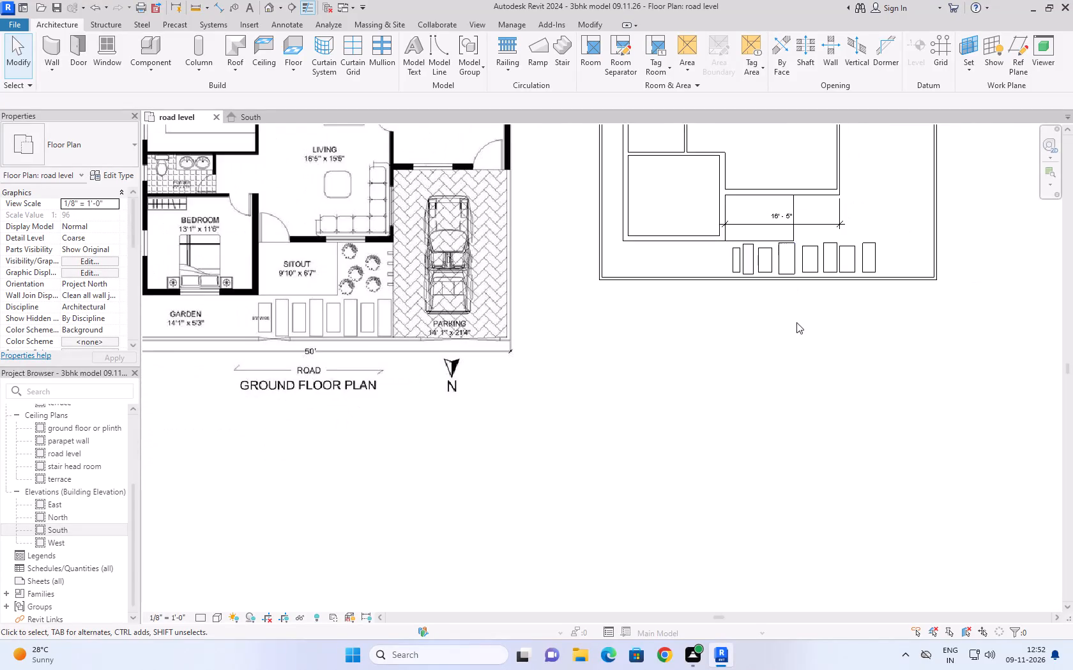
# Move the narrow end slab rectangle away from the second slab, to about 3" inside the sitout's side line.
pyautogui.scroll(6, 826, 267)
pyautogui.scroll(4, 712, 264)
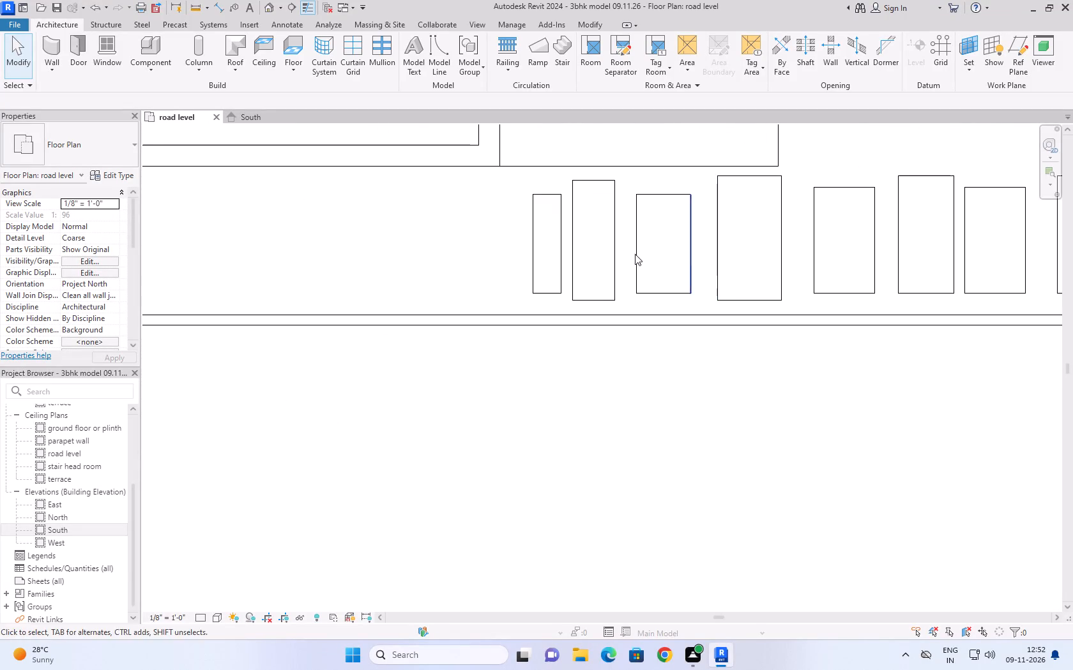
pyautogui.moveTo(514, 179); pyautogui.dragTo(570, 312)
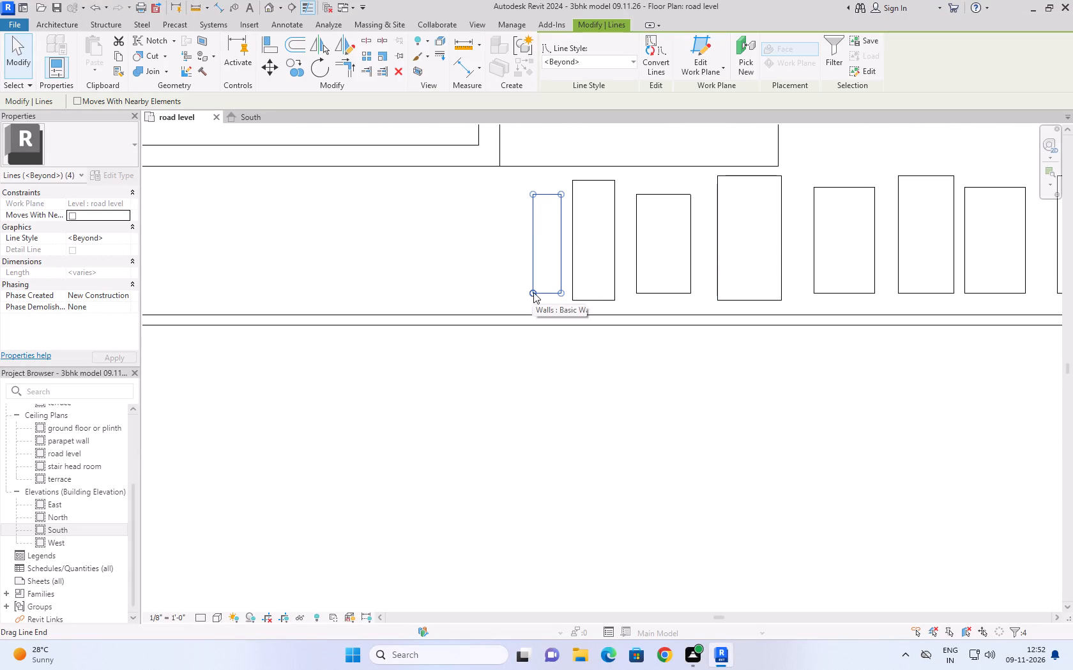
pyautogui.moveTo(542, 290); pyautogui.dragTo(521, 288)
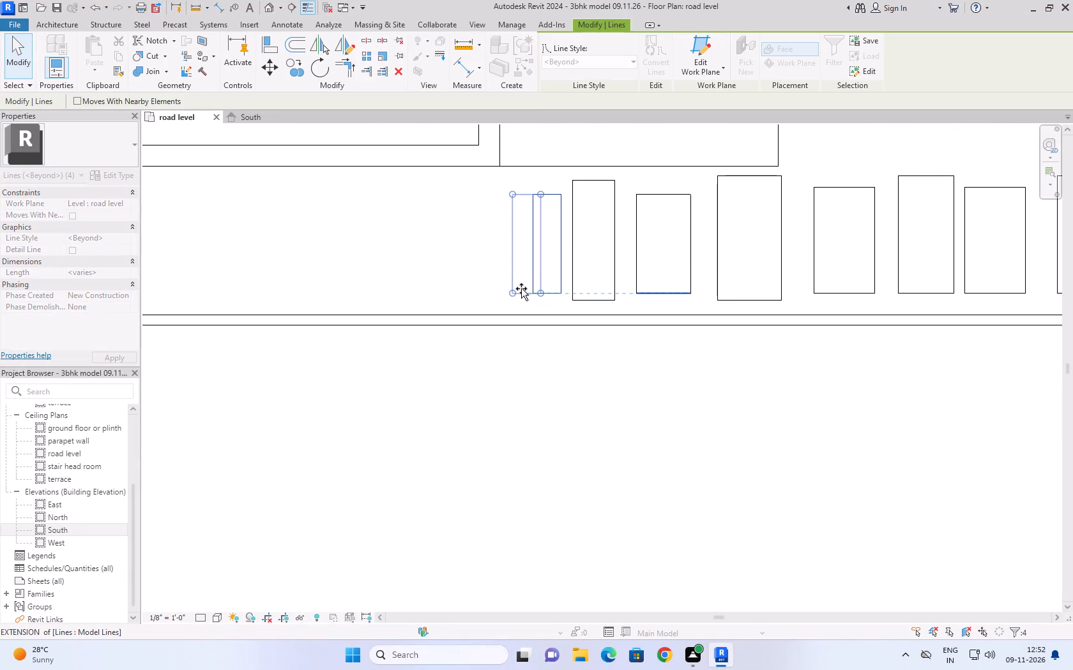
pyautogui.moveTo(521, 288); pyautogui.dragTo(516, 290)
pyautogui.click(556, 366)
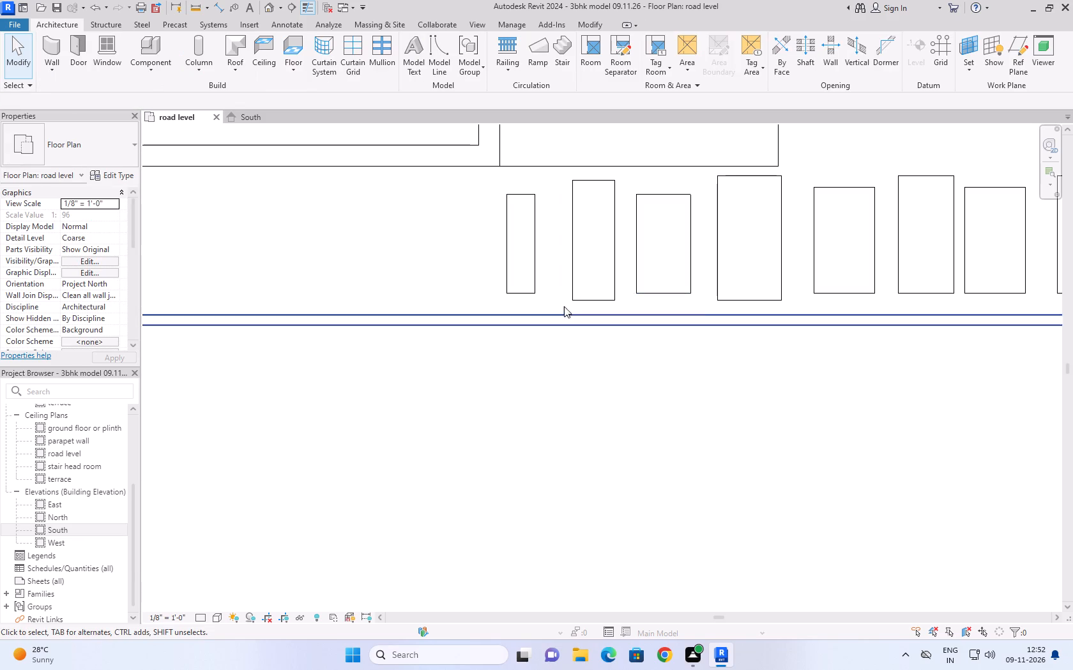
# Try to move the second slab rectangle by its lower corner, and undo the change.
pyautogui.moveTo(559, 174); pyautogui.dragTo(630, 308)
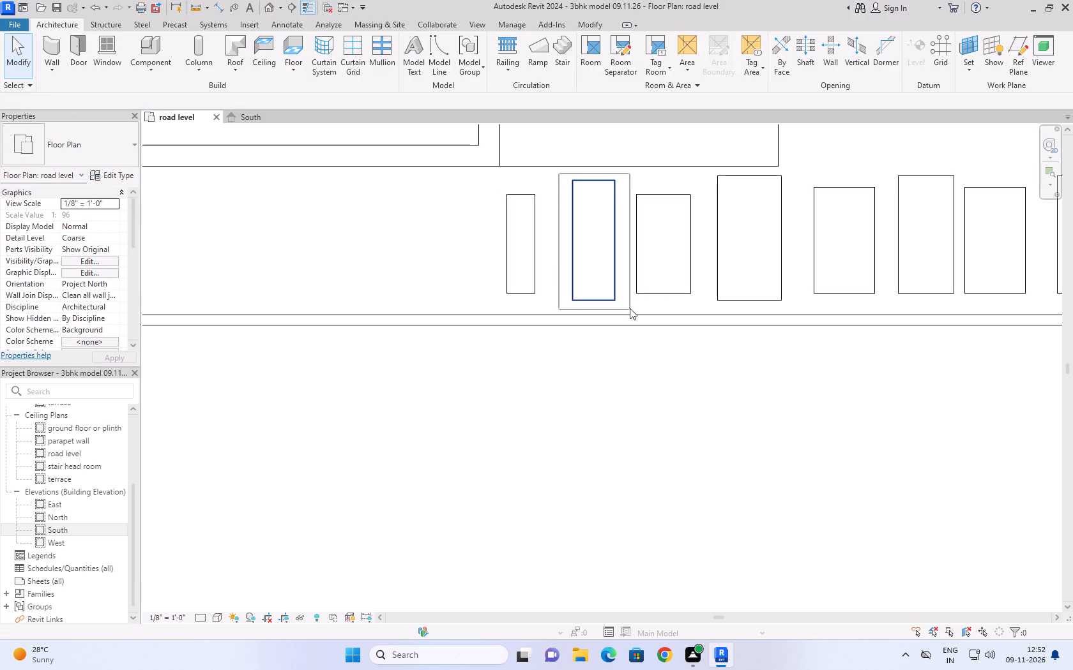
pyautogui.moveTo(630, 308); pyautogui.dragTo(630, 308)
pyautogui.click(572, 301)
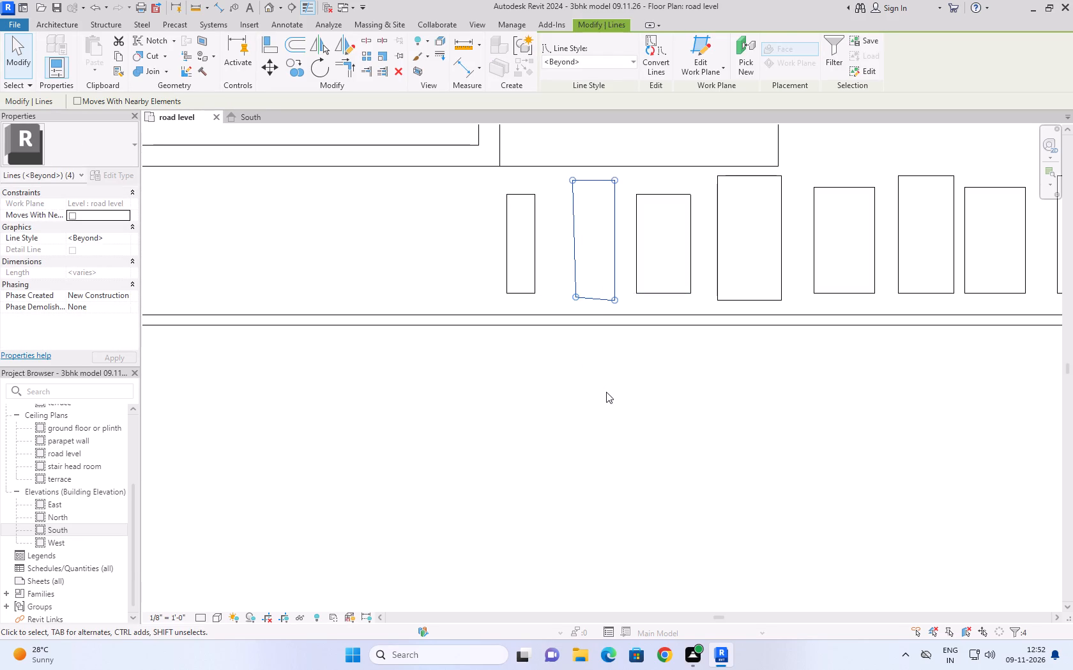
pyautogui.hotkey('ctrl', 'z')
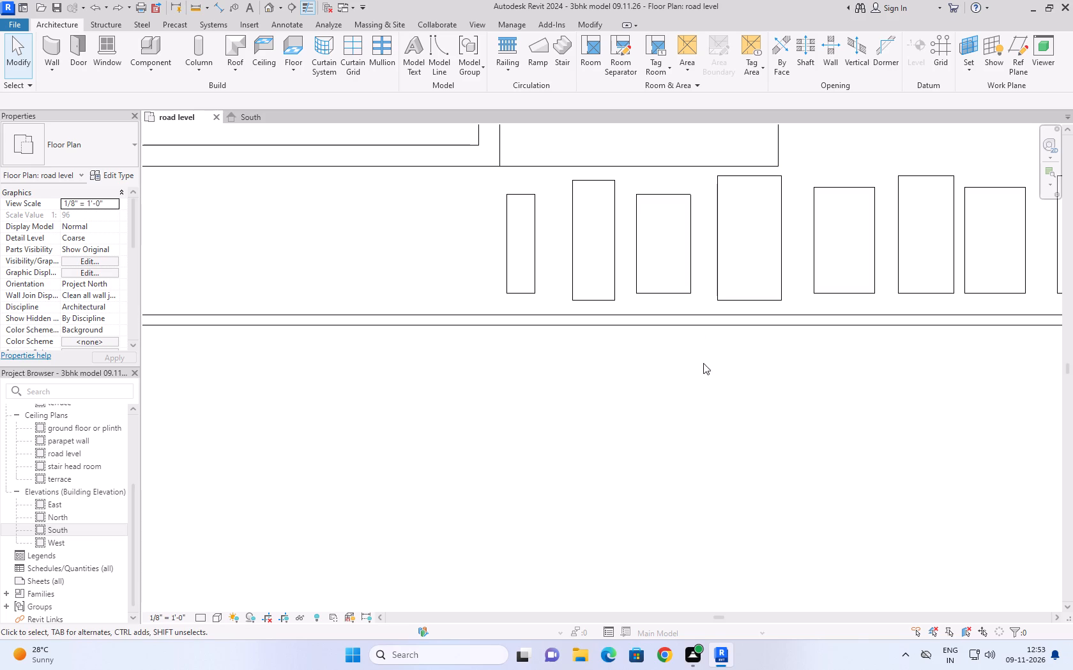
# Examine the slab row and the narrow end slab's width and offset from the sitout's side line.
pyautogui.scroll(-9, 701, 434)
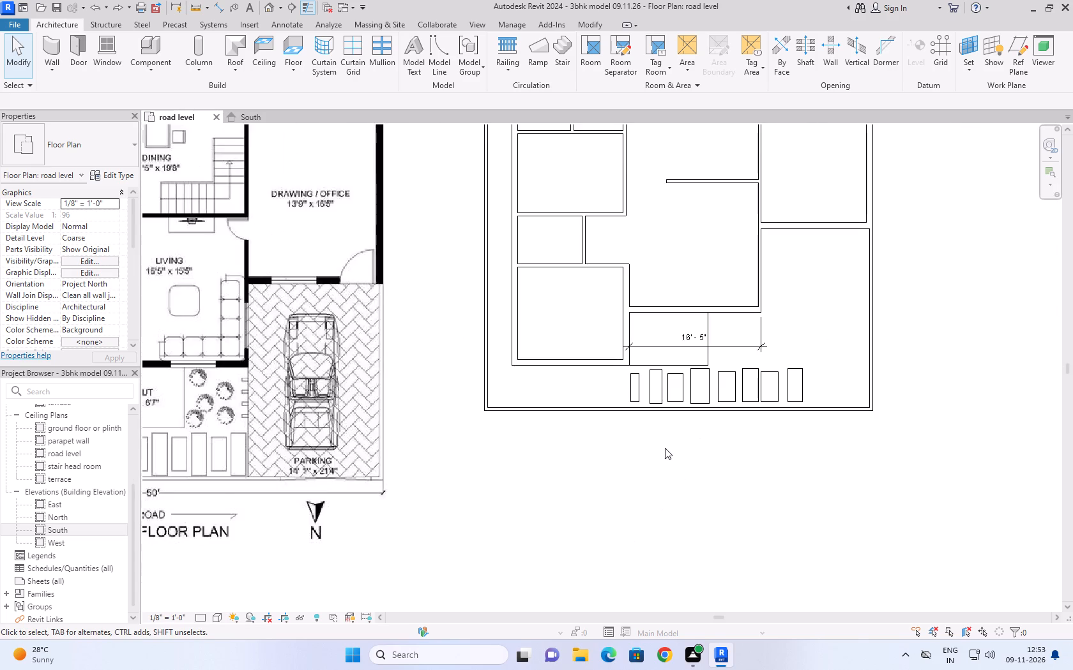
pyautogui.scroll(-4, 666, 447)
pyautogui.scroll(7, 723, 485)
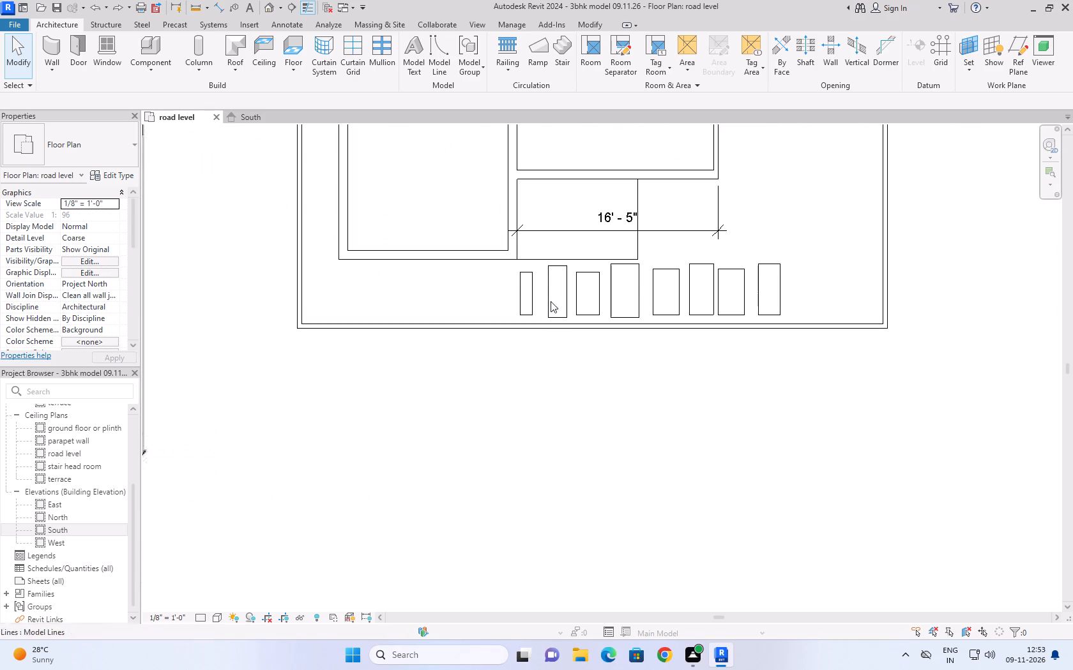
pyautogui.scroll(5, 533, 265)
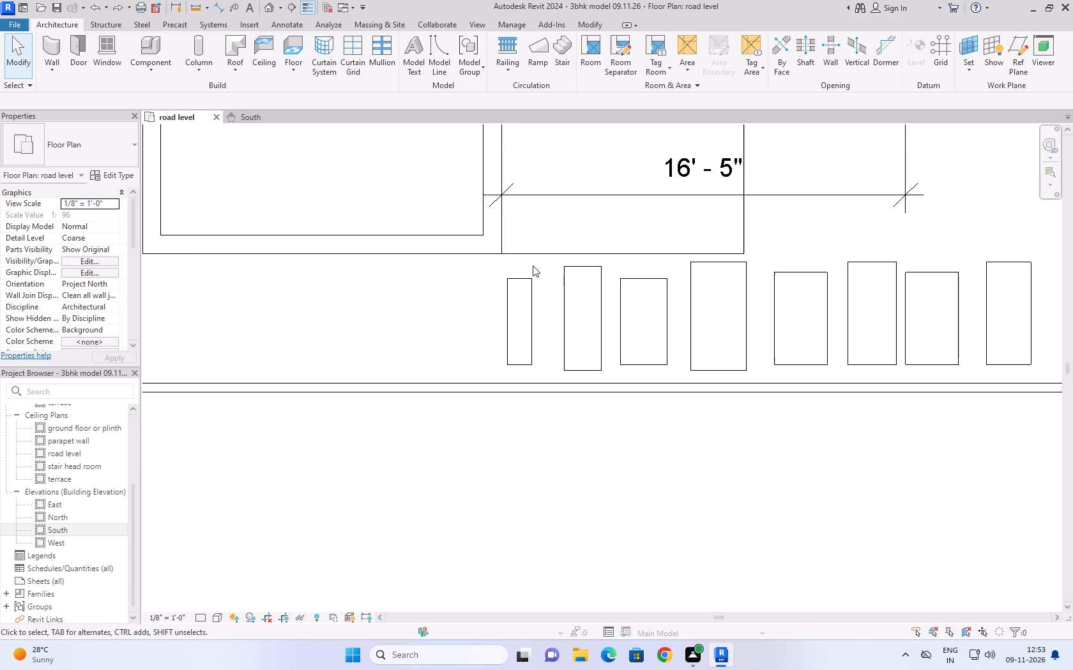
pyautogui.scroll(-3, 533, 265)
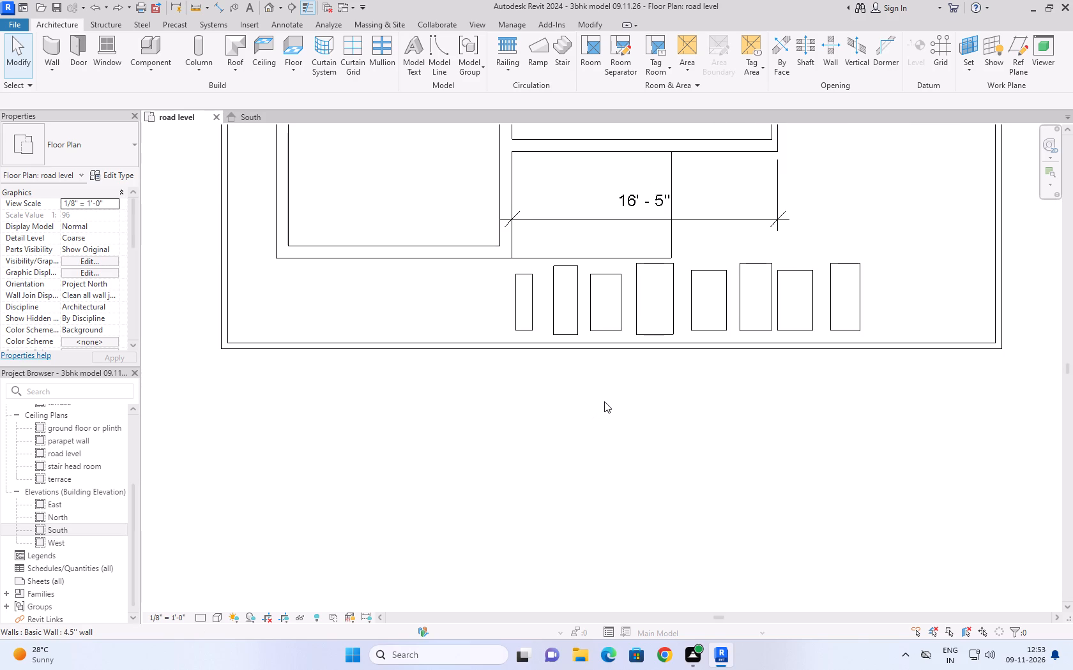
pyautogui.scroll(6, 514, 300)
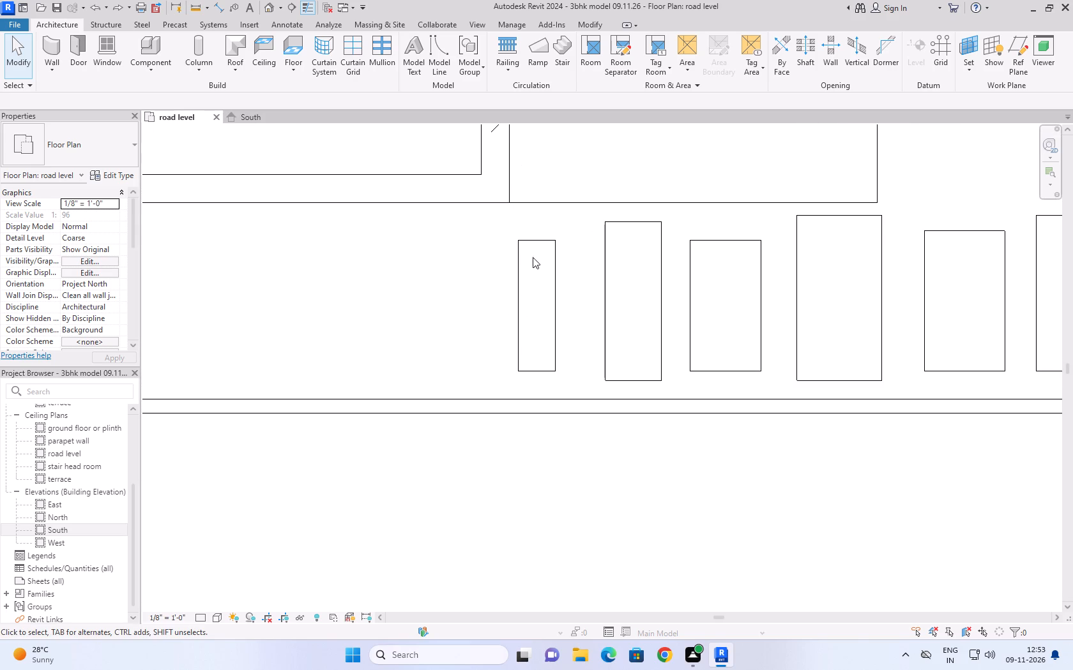
pyautogui.click(515, 346)
pyautogui.scroll(2, 538, 403)
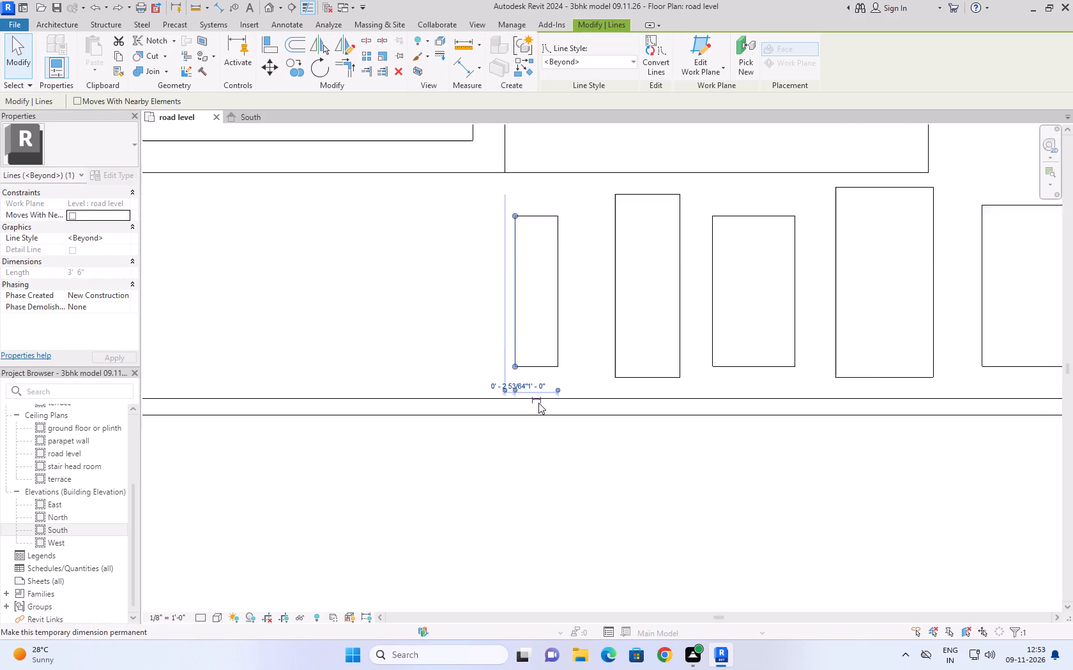
pyautogui.scroll(7, 538, 403)
pyautogui.scroll(-12, 538, 403)
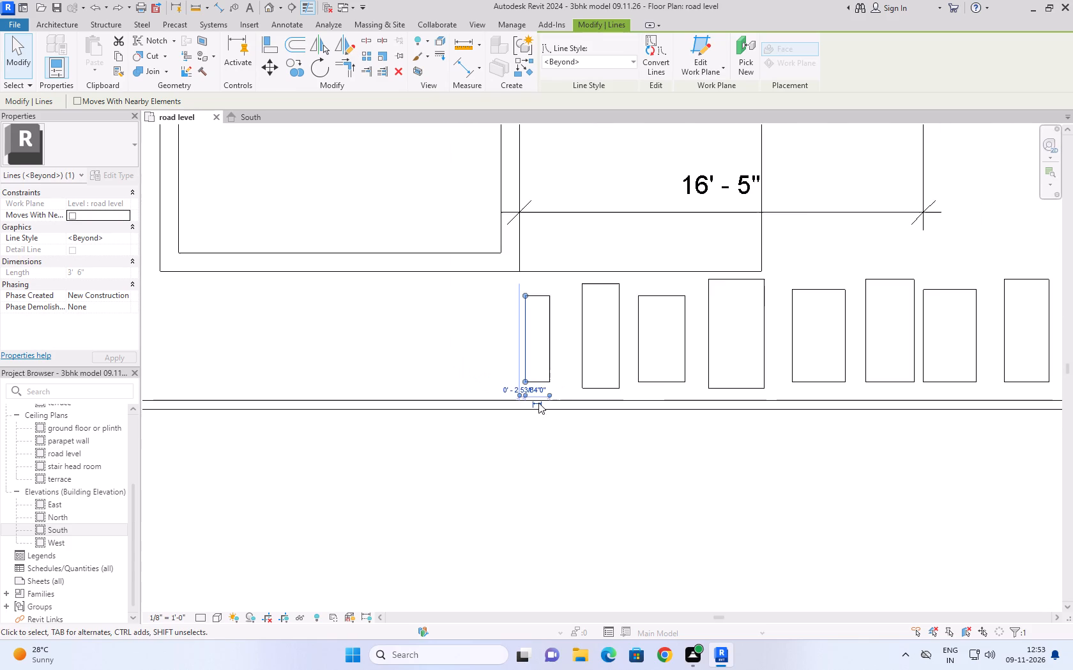
pyautogui.scroll(3, 530, 375)
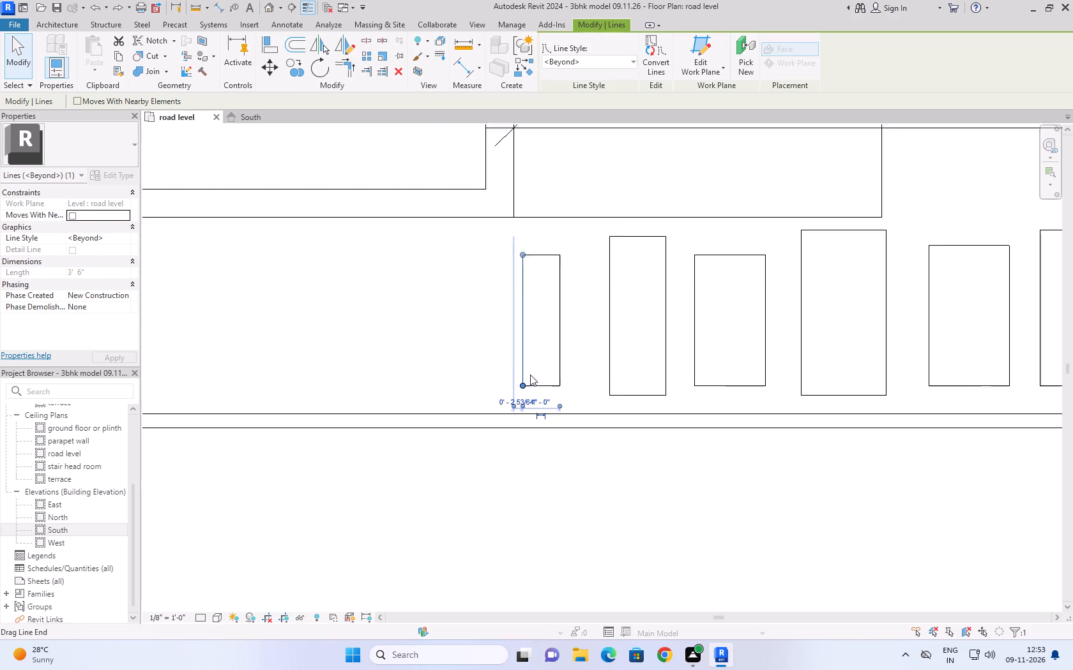
pyautogui.scroll(3, 530, 375)
pyautogui.scroll(-10, 531, 375)
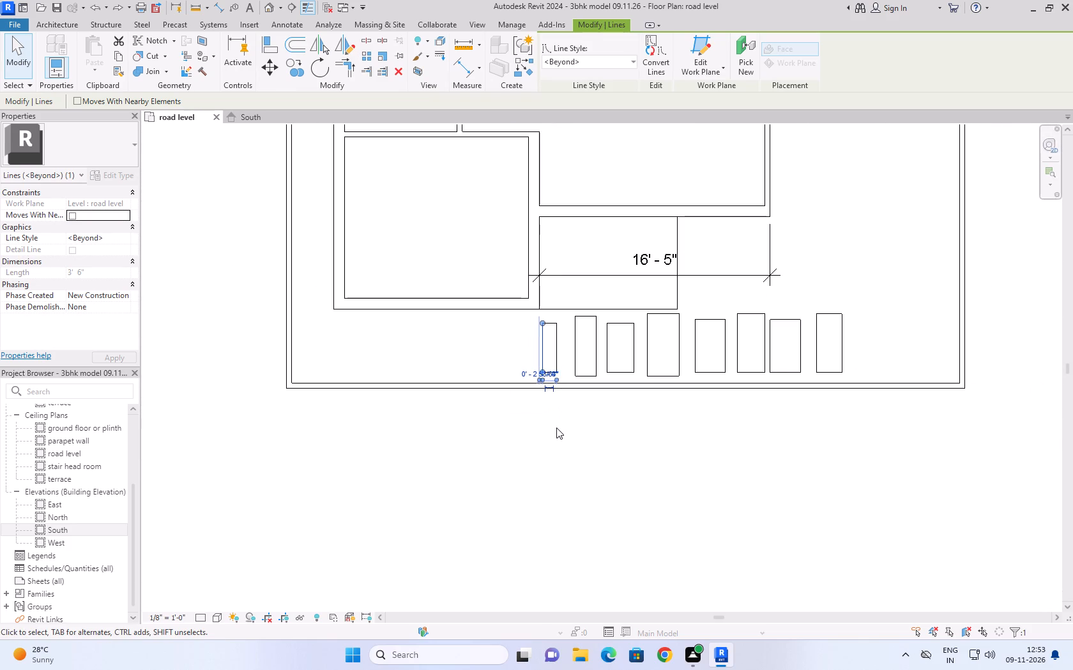
pyautogui.click(556, 428)
pyautogui.press('Escape')
pyautogui.press('Escape')
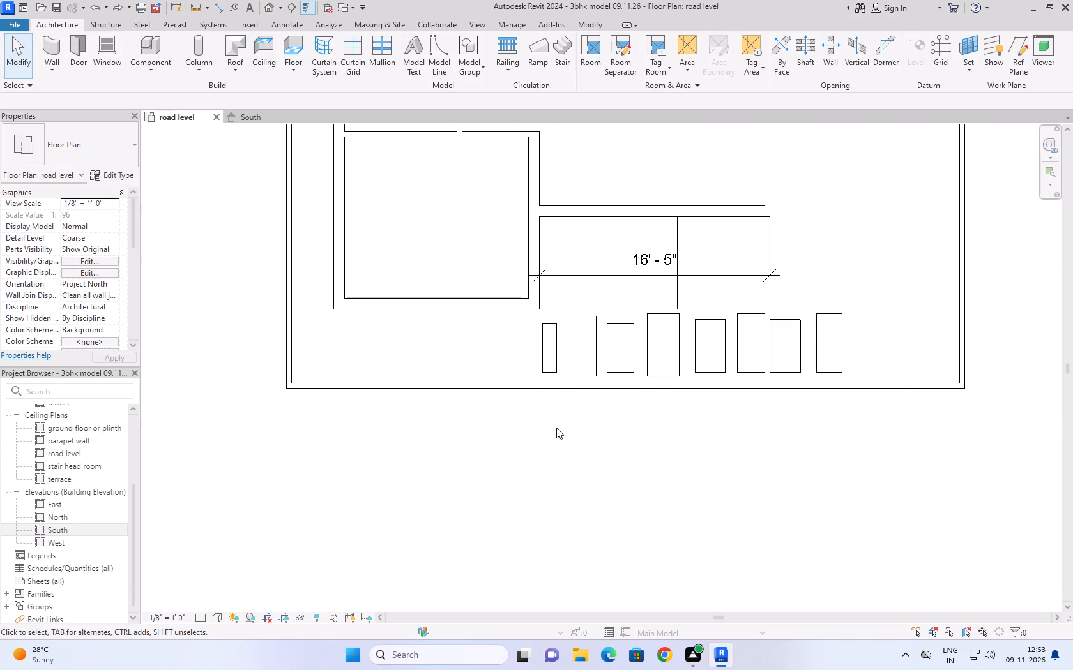
# Measure the clear distance between the front boundary wall's inner face and the bedroom's outer wall face with an aligned dimension.
pyautogui.write('di')
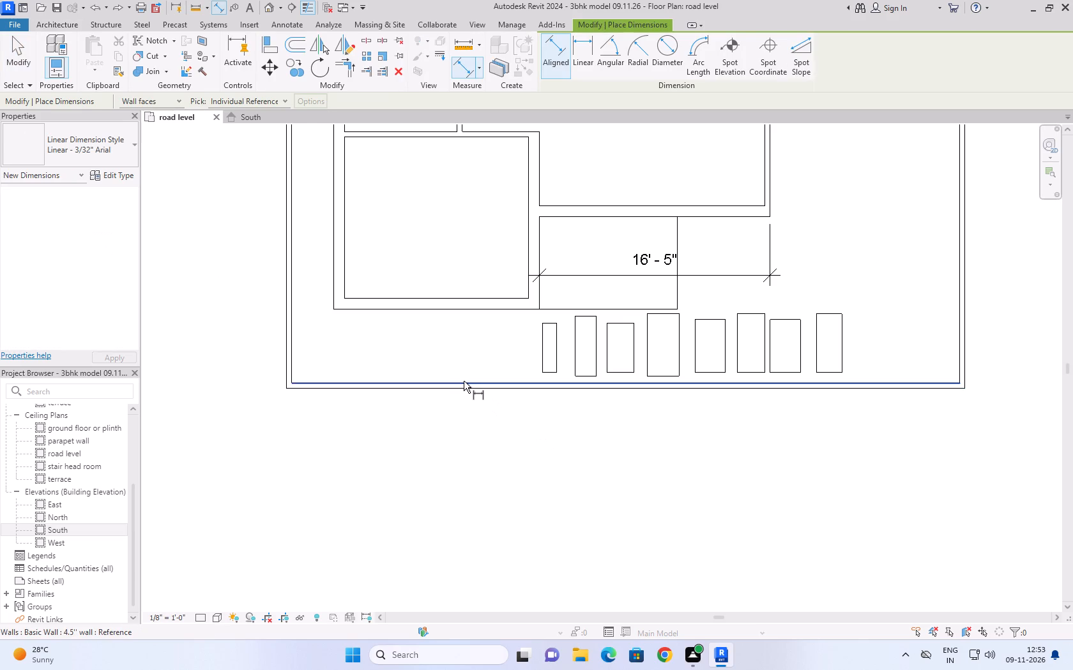
pyautogui.scroll(4, 464, 381)
pyautogui.click(464, 381)
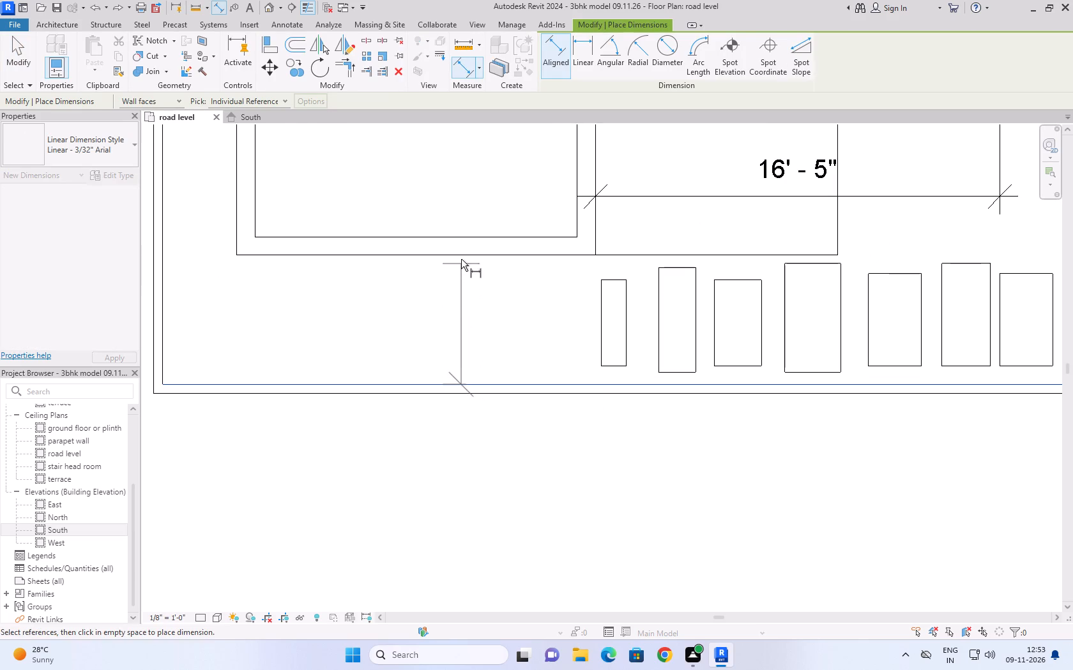
pyautogui.click(461, 255)
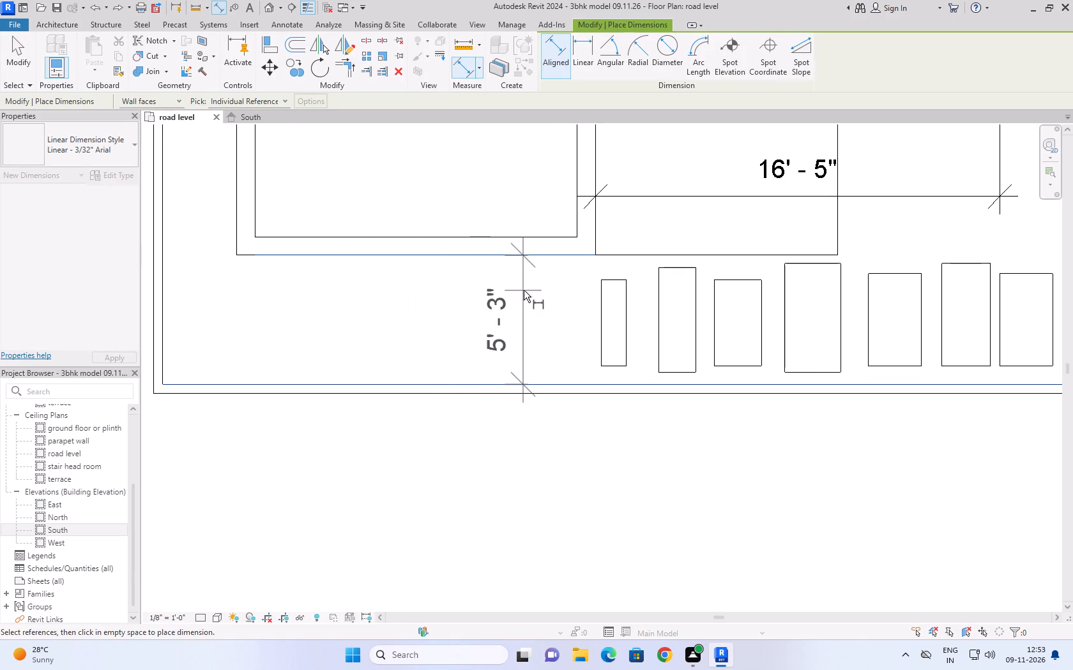
pyautogui.press('Escape')
# Measure the gap between the second slab's upper edge and the sitout's front line with an aligned dimension.
pyautogui.scroll(-4, 551, 442)
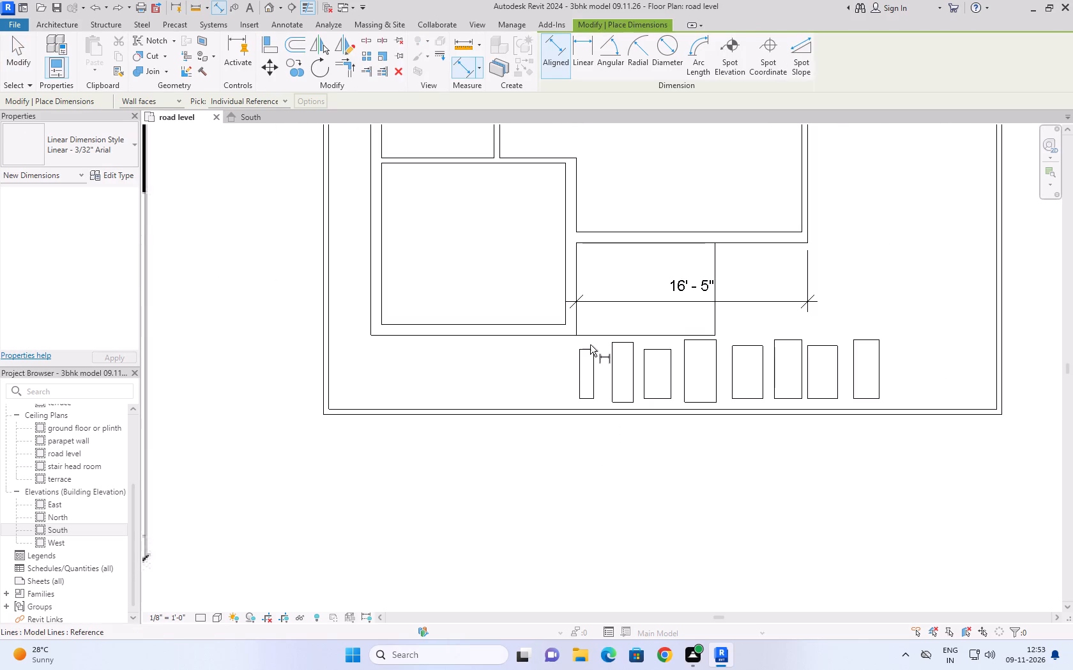
pyautogui.scroll(3, 590, 345)
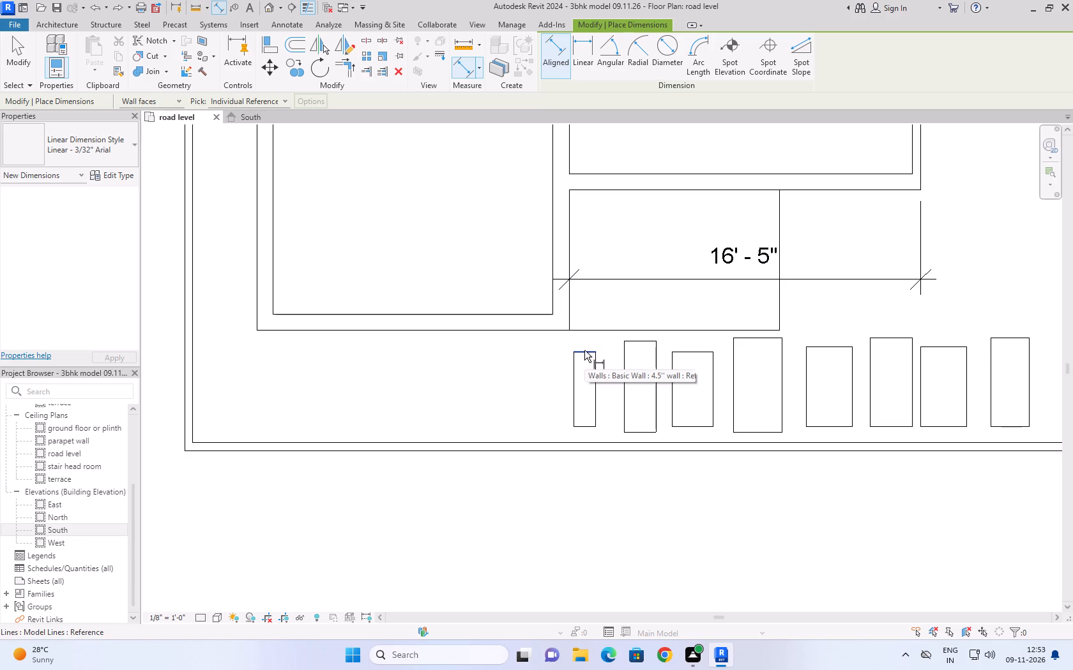
pyautogui.scroll(-3, 637, 370)
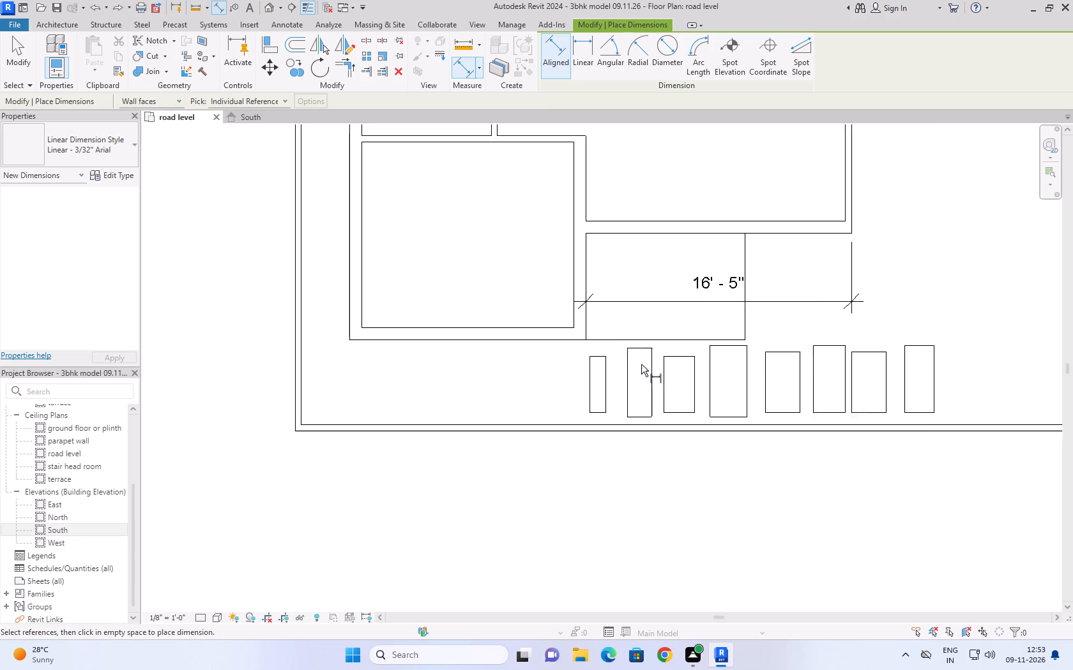
pyautogui.scroll(-9, 641, 364)
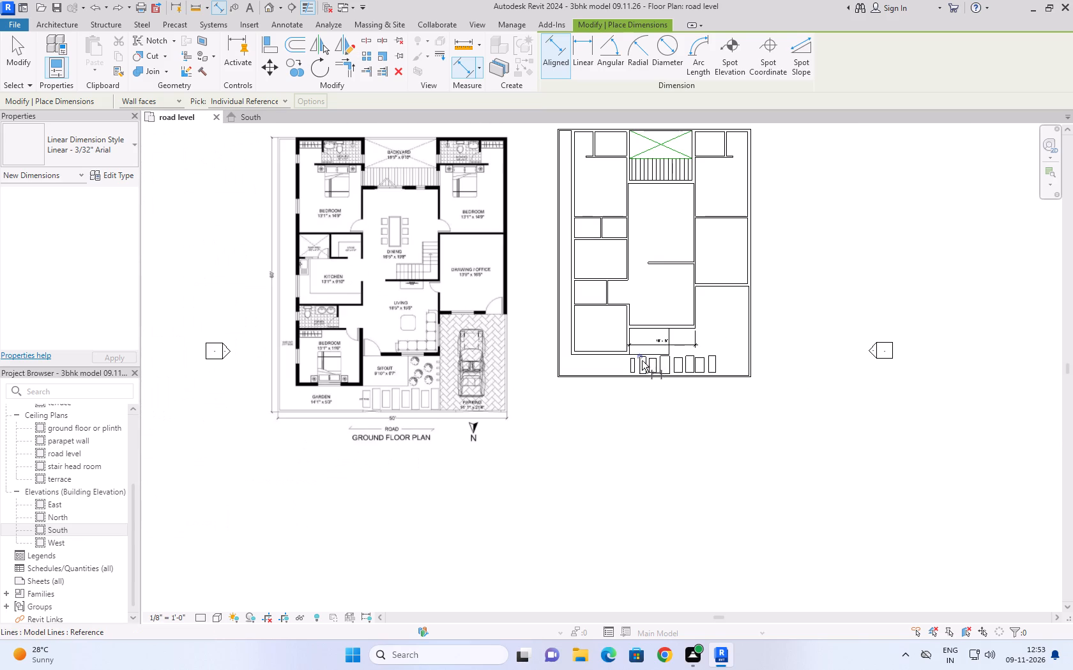
pyautogui.scroll(8, 642, 361)
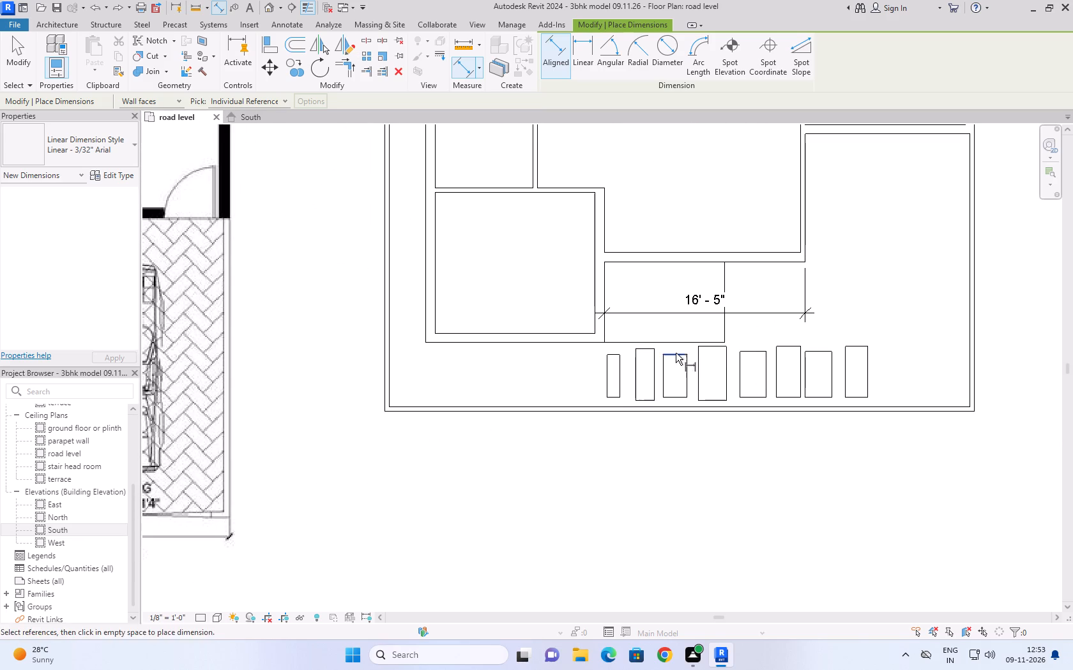
pyautogui.scroll(1, 680, 375)
pyautogui.scroll(-3, 680, 375)
pyautogui.scroll(4, 641, 445)
pyautogui.click(662, 288)
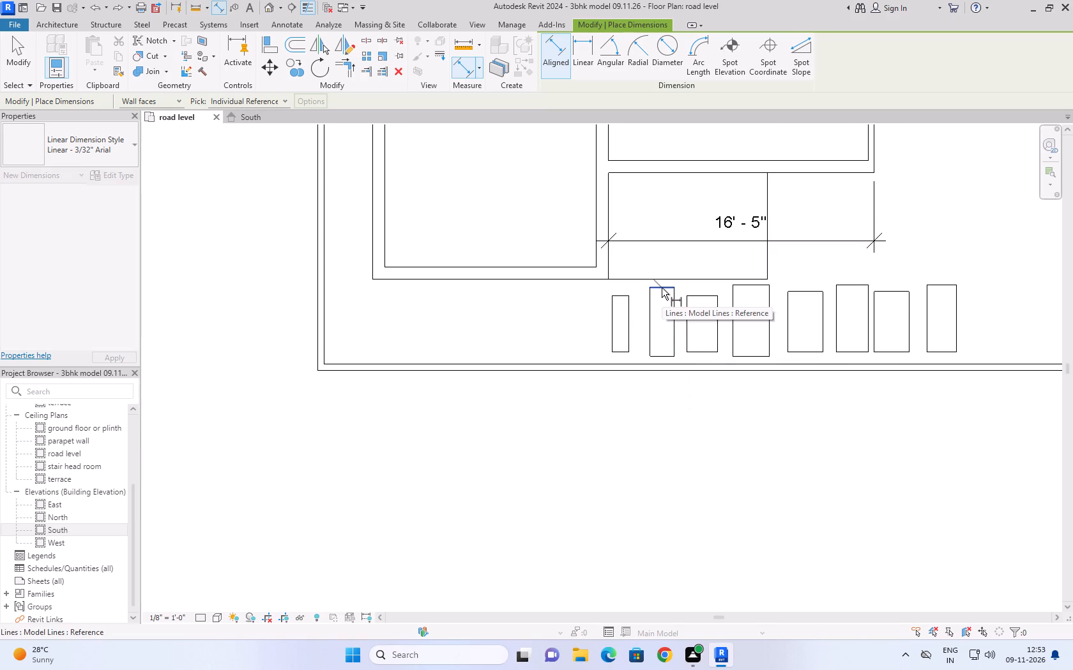
pyautogui.scroll(4, 660, 286)
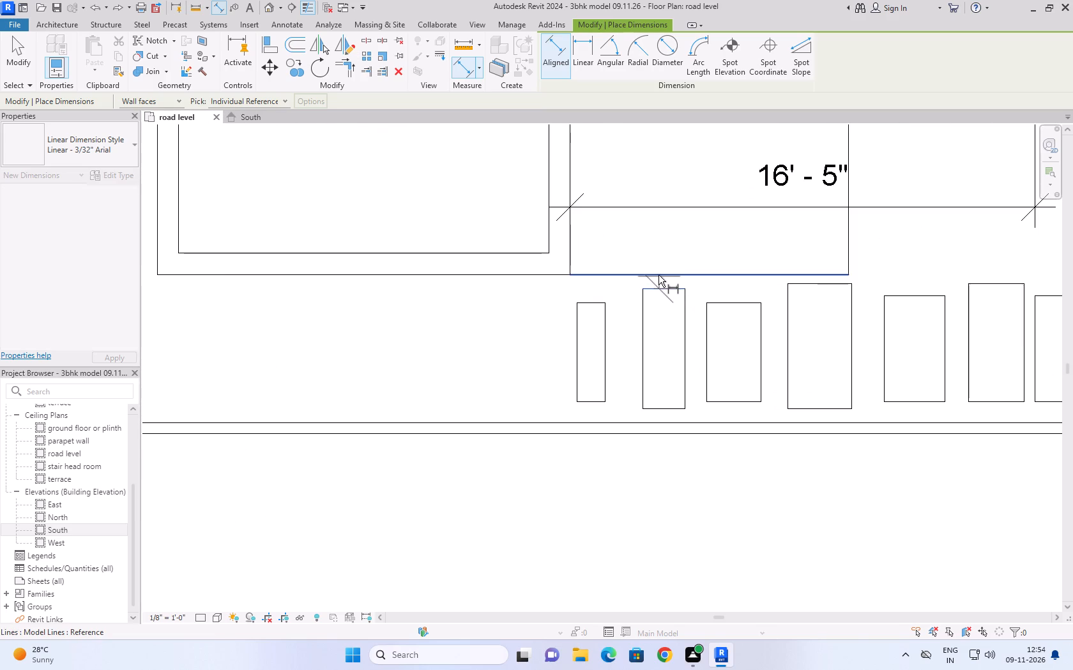
pyautogui.click(658, 276)
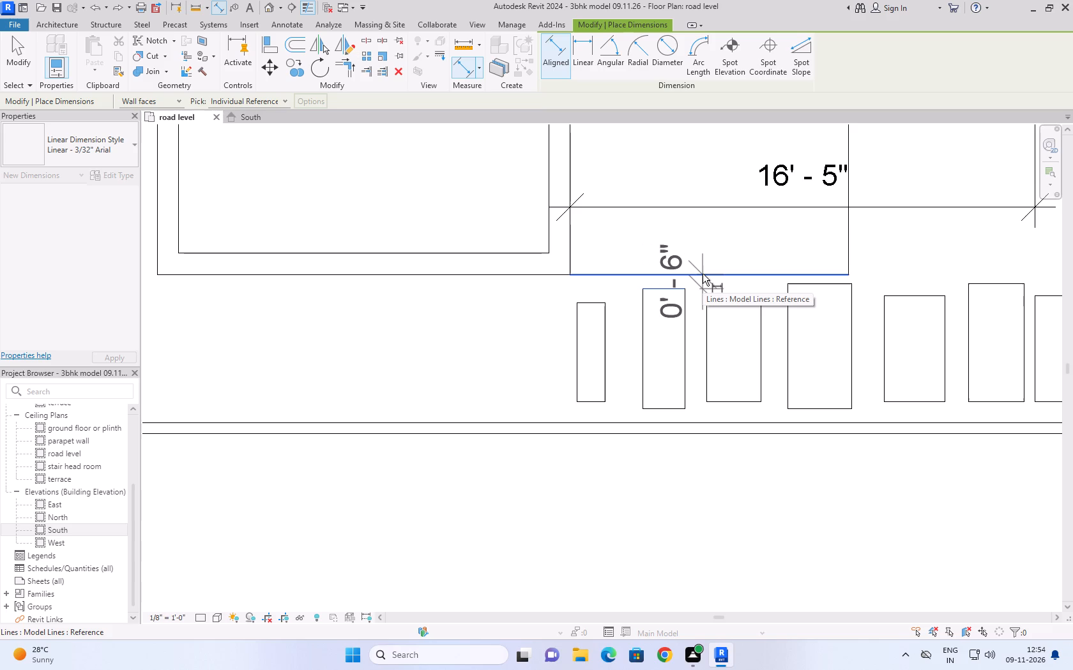
pyautogui.click(672, 408)
pyautogui.press('Escape')
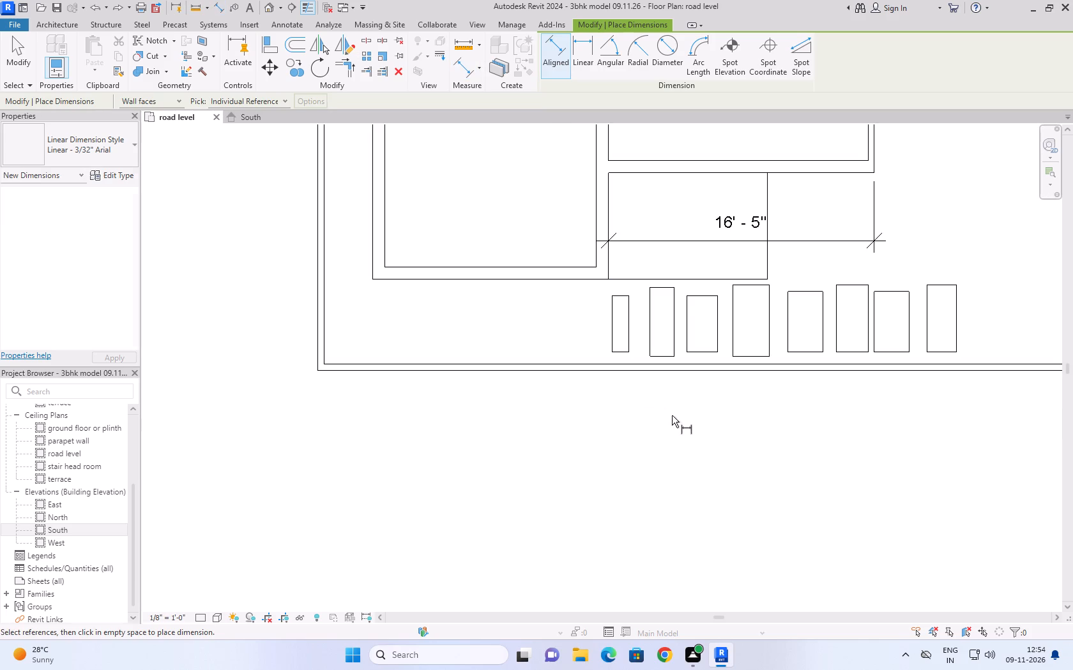
# Measure the gap between the front boundary wall's inner face and the second slab's lower edge with an aligned dimension.
pyautogui.scroll(5, 665, 370)
pyautogui.click(663, 359)
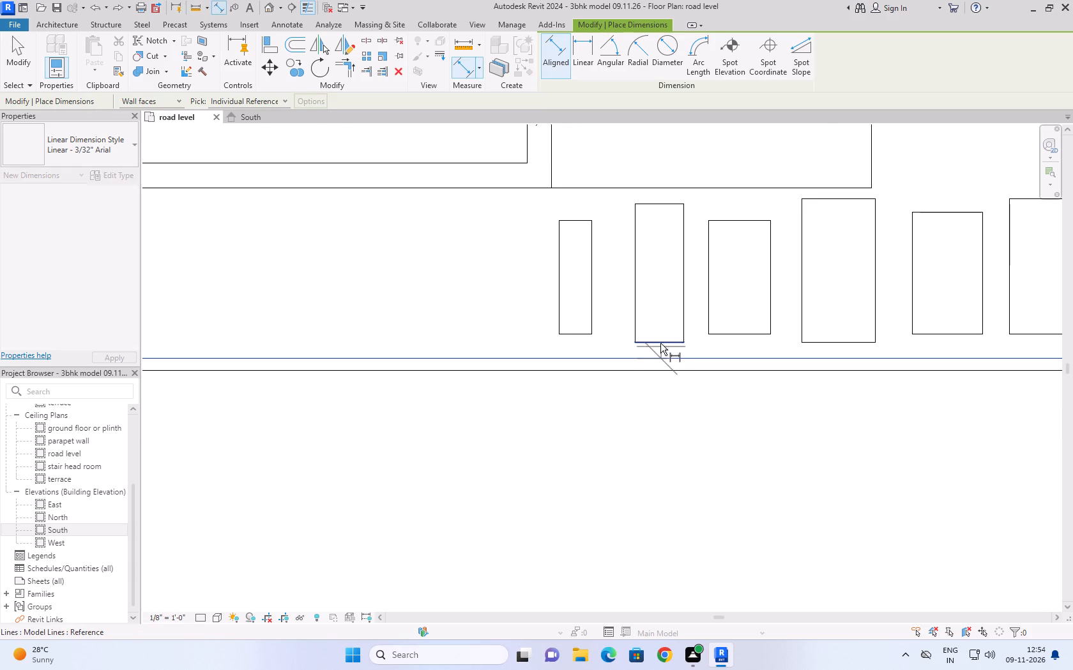
pyautogui.click(660, 343)
pyautogui.press('Escape')
pyautogui.scroll(-3, 654, 442)
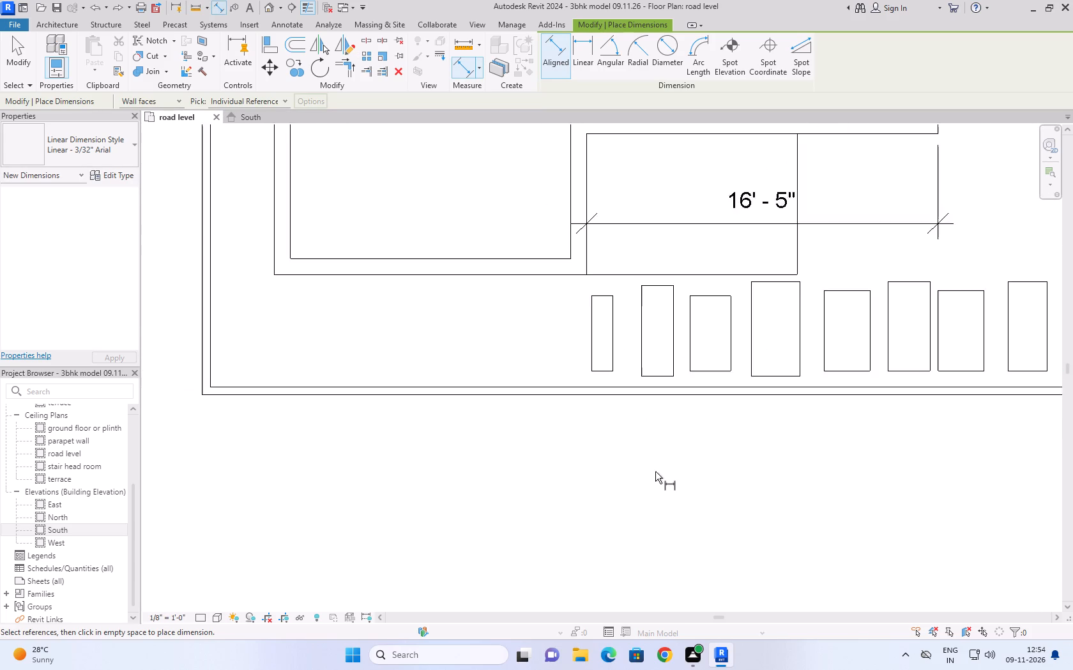
pyautogui.scroll(-3, 657, 472)
pyautogui.scroll(6, 680, 357)
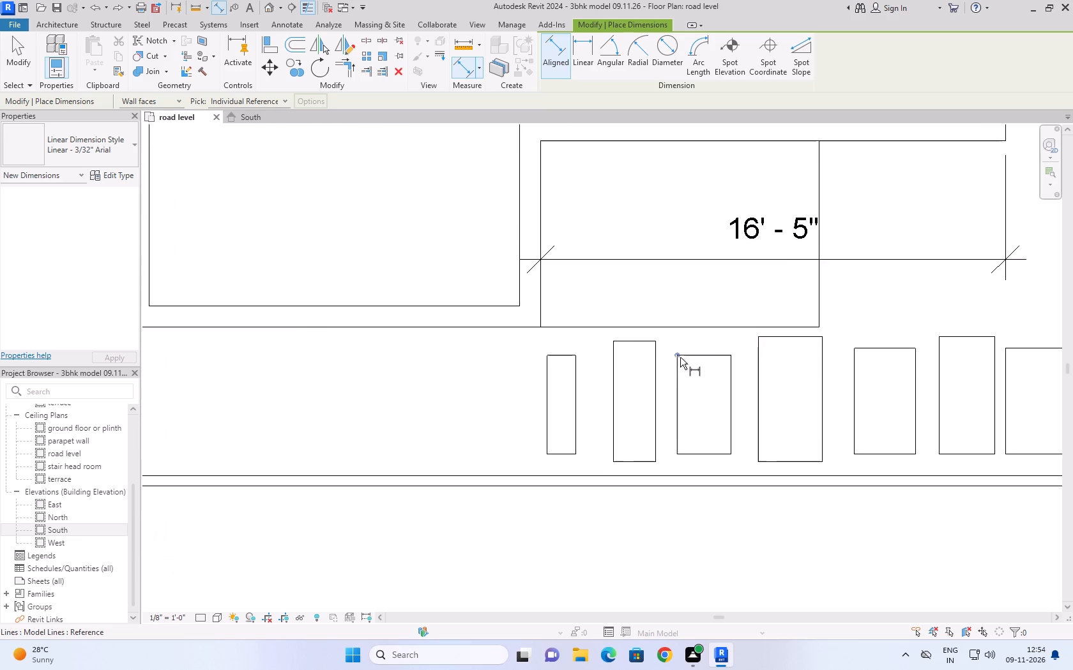
pyautogui.press('Escape')
pyautogui.press('Escape')
pyautogui.press('Escape')
pyautogui.press('Escape')
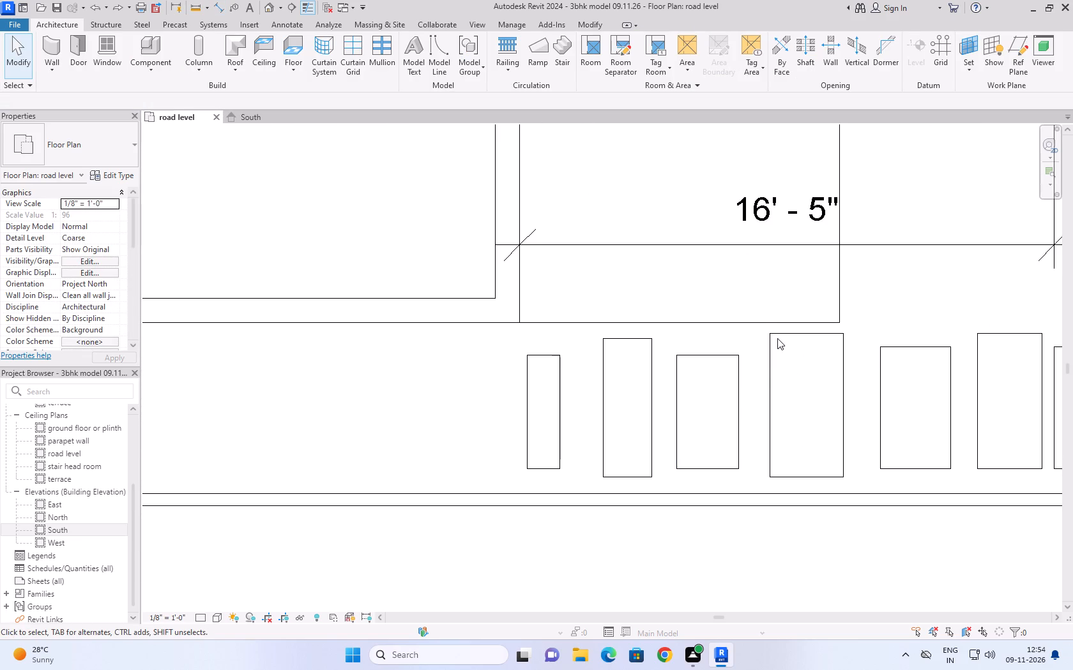
# Align the fourth slab's upper edge with the second slab's upper edge.
pyautogui.write('al')
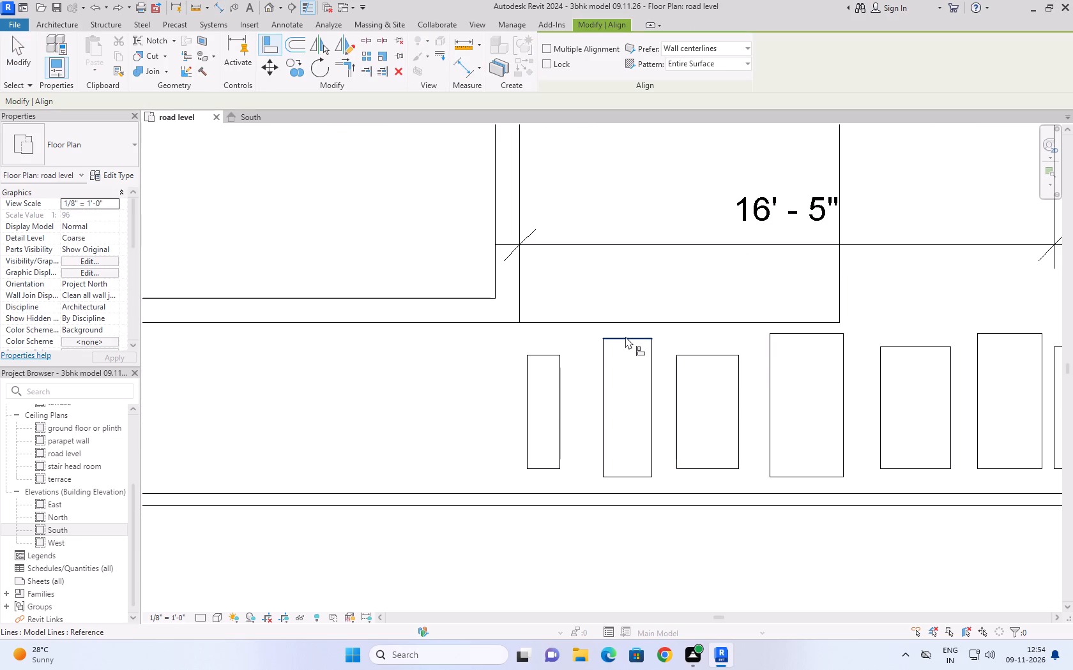
pyautogui.click(625, 336)
pyautogui.click(793, 332)
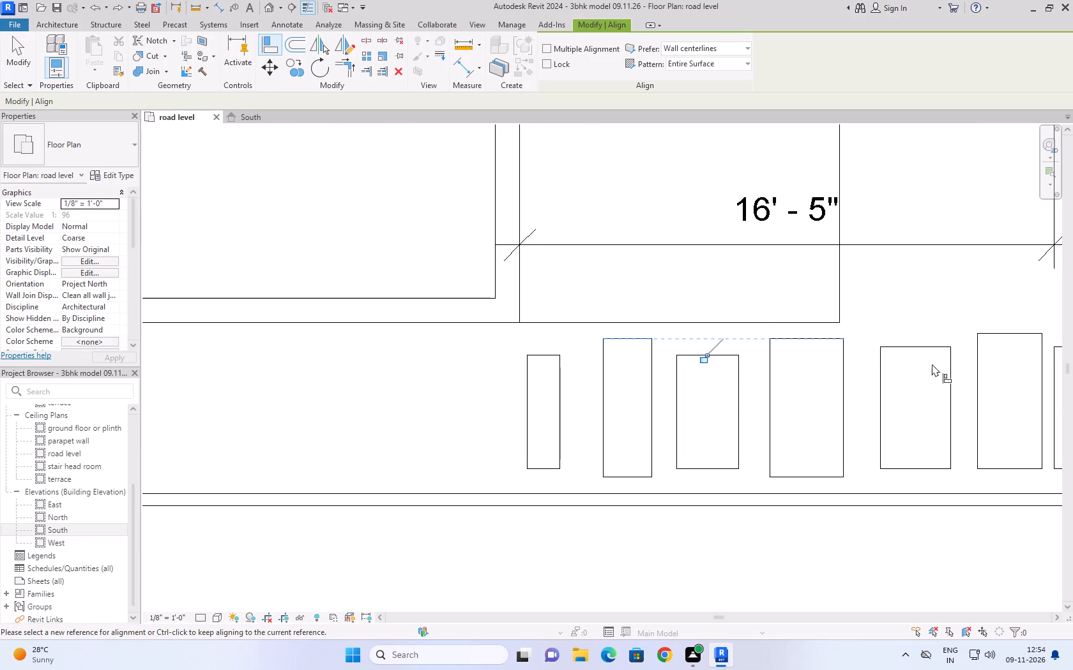
# Align the eighth slab's upper edge with the sixth slab's upper edge.
pyautogui.click(1005, 337)
pyautogui.scroll(-4, 915, 381)
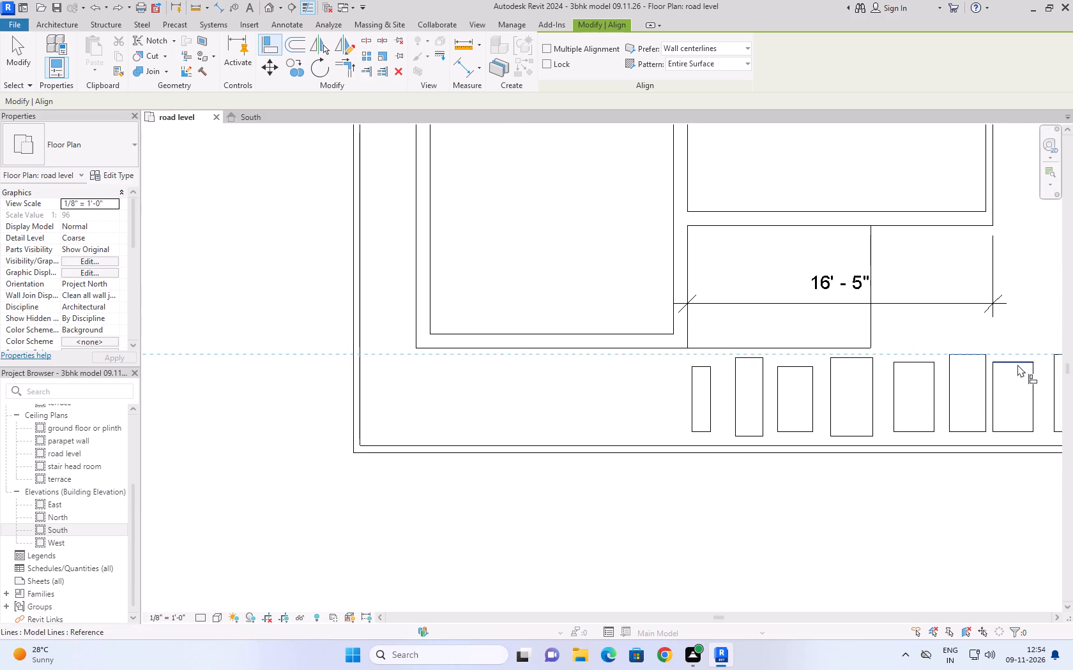
pyautogui.moveTo(996, 373); pyautogui.dragTo(734, 430, button='middle')
pyautogui.scroll(4, 806, 407)
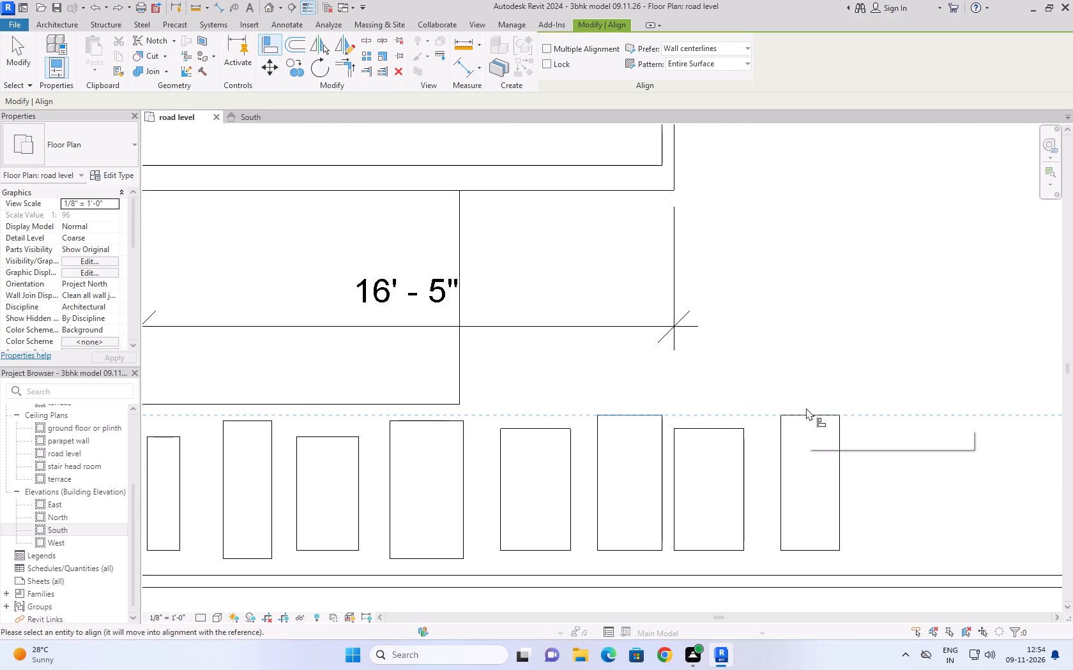
pyautogui.click(807, 415)
pyautogui.scroll(-8, 824, 378)
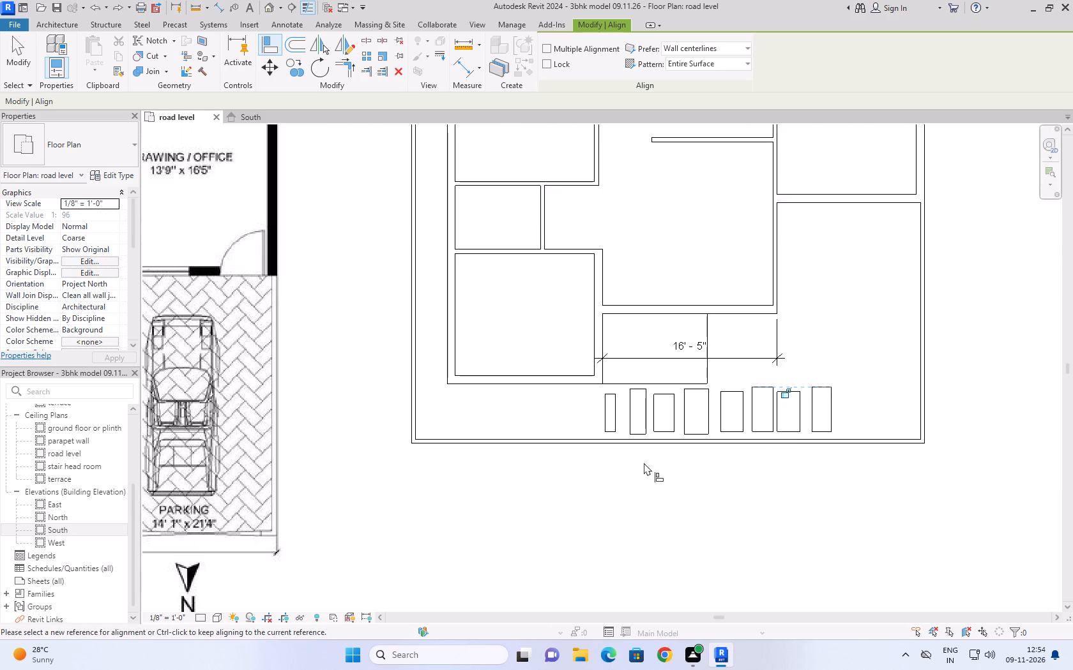
# Align the fourth slab's lower edge with the second slab's, and the eighth slab's lower edge with the sixth slab's.
pyautogui.scroll(5, 643, 461)
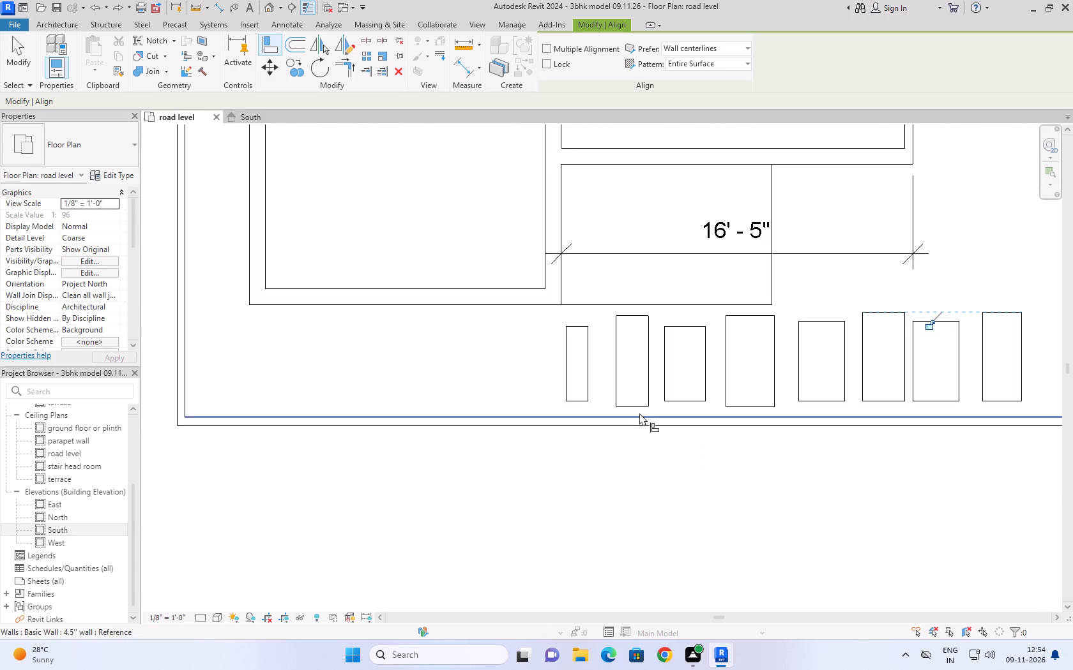
pyautogui.click(637, 408)
pyautogui.click(752, 407)
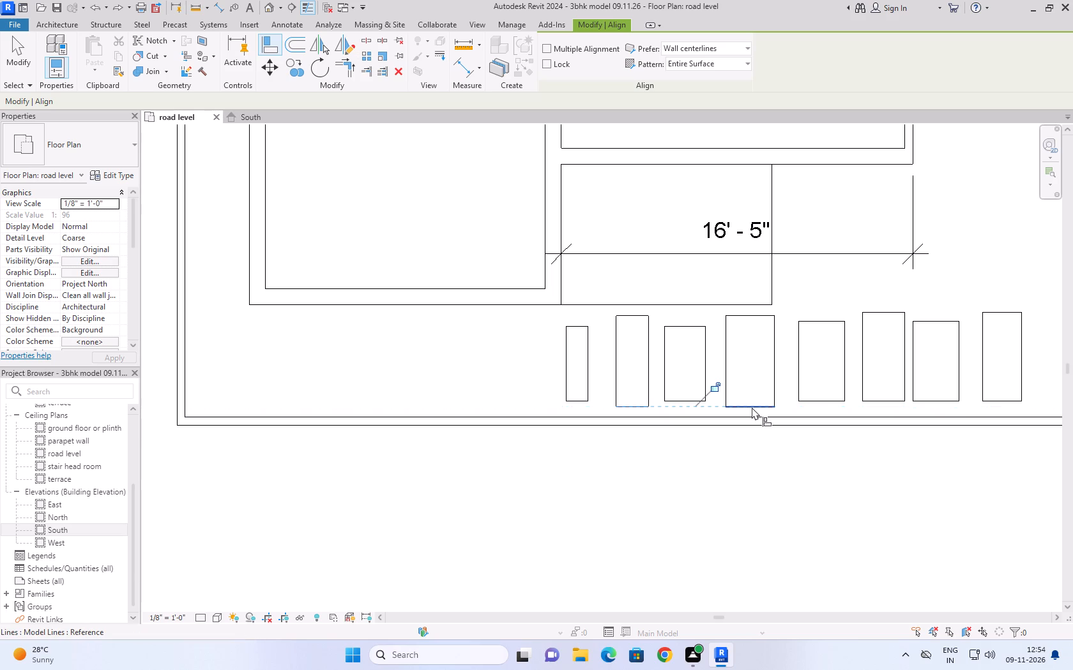
pyautogui.click(872, 401)
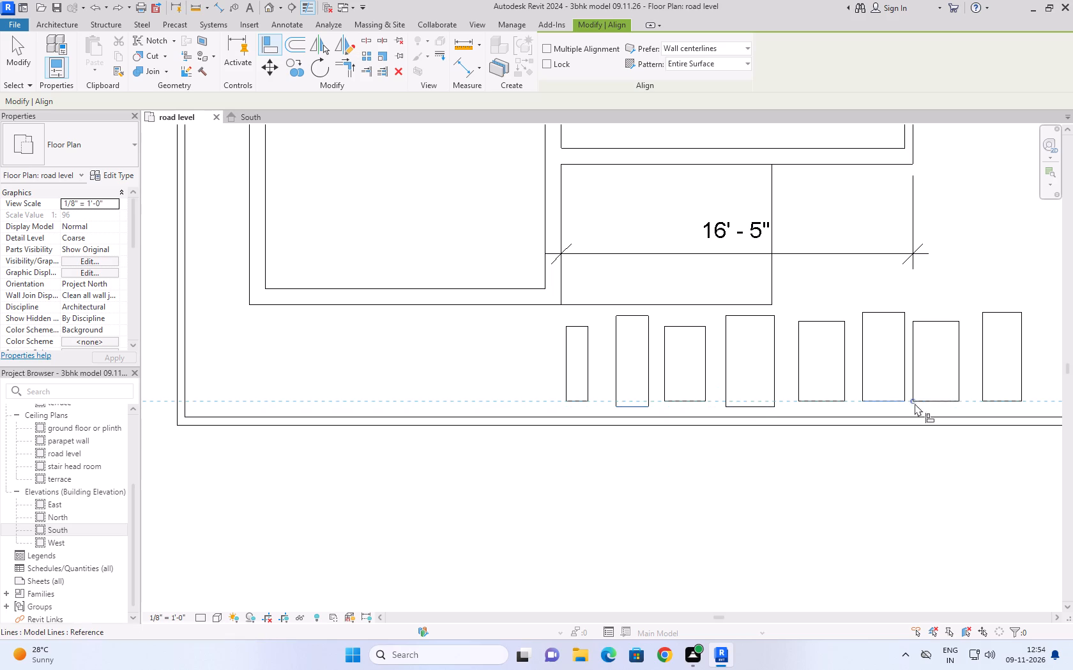
pyautogui.click(1001, 399)
pyautogui.scroll(-3, 975, 472)
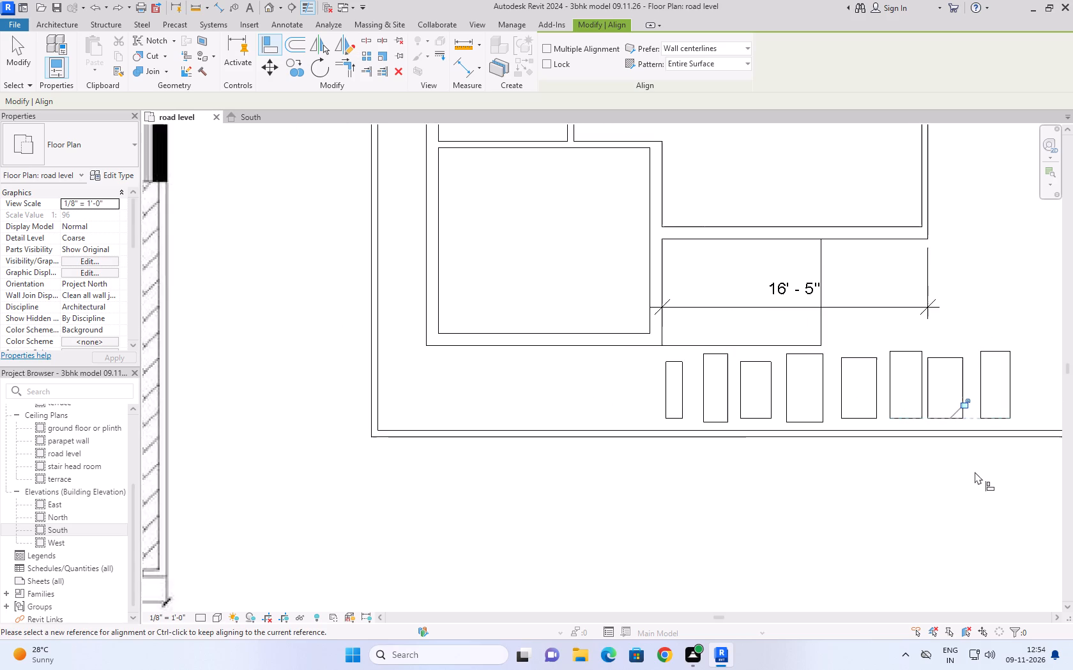
pyautogui.press('Escape')
pyautogui.press('Escape')
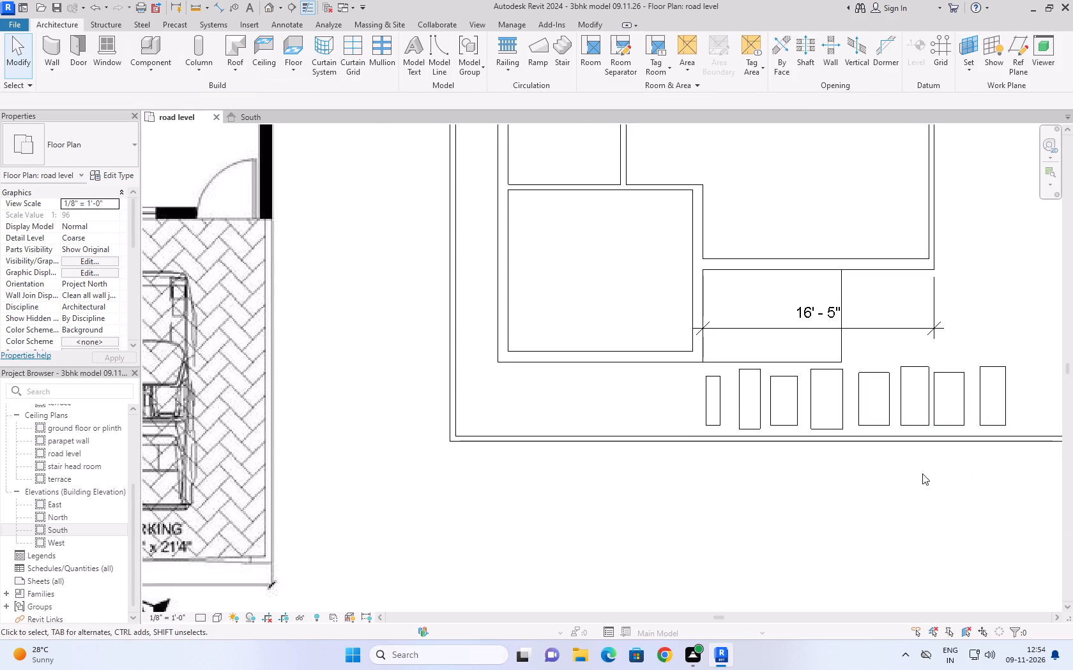
# Move the second and third slabs sideways toward the first slab, leaving a narrow gap between neighbouring slabs.
pyautogui.scroll(-3, 920, 473)
pyautogui.scroll(7, 849, 484)
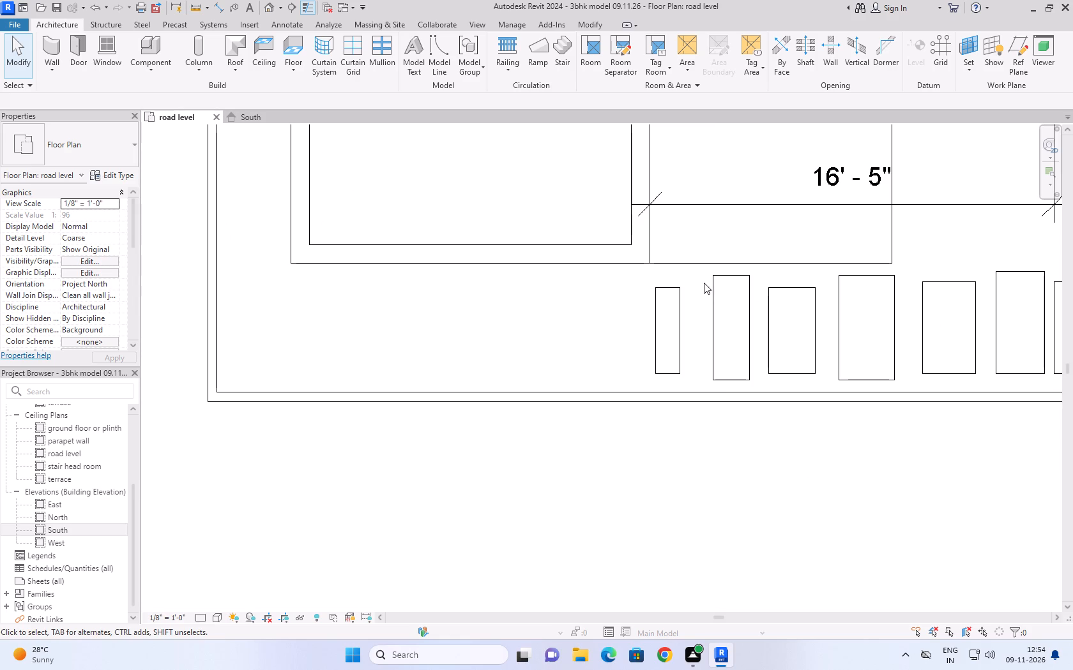
pyautogui.moveTo(701, 271); pyautogui.dragTo(757, 389)
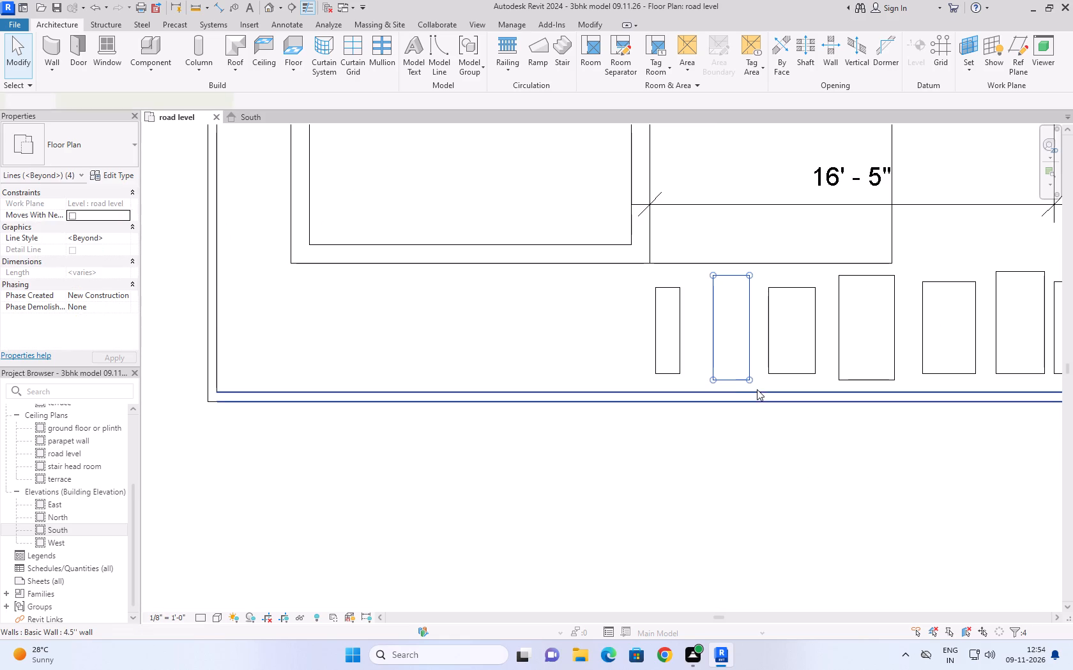
pyautogui.moveTo(731, 379); pyautogui.dragTo(712, 379)
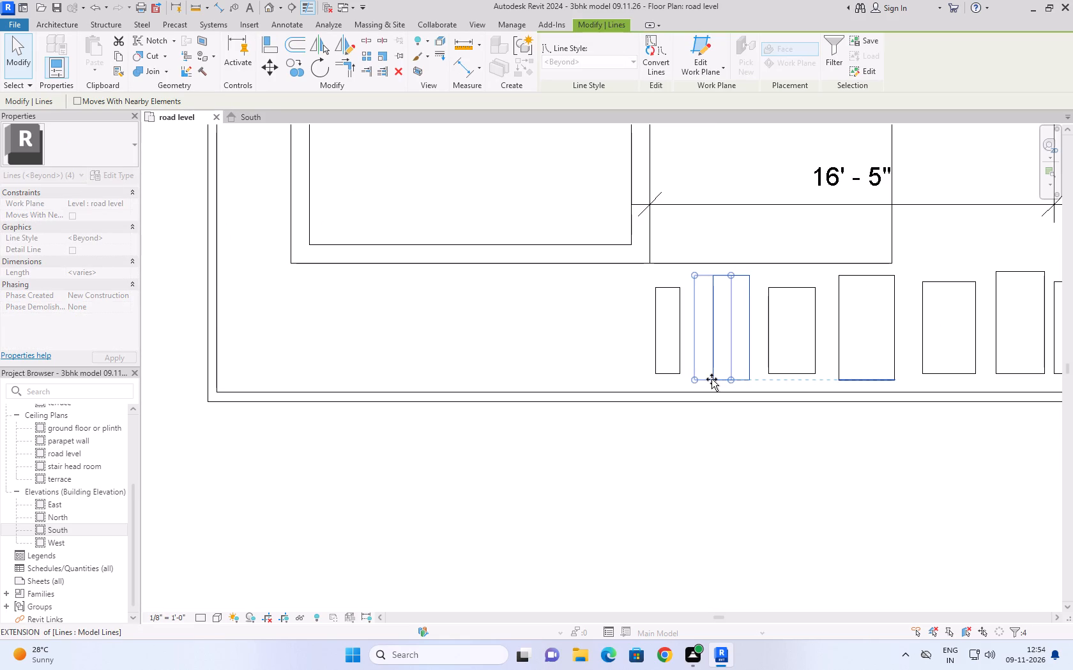
pyautogui.moveTo(712, 379); pyautogui.dragTo(710, 379)
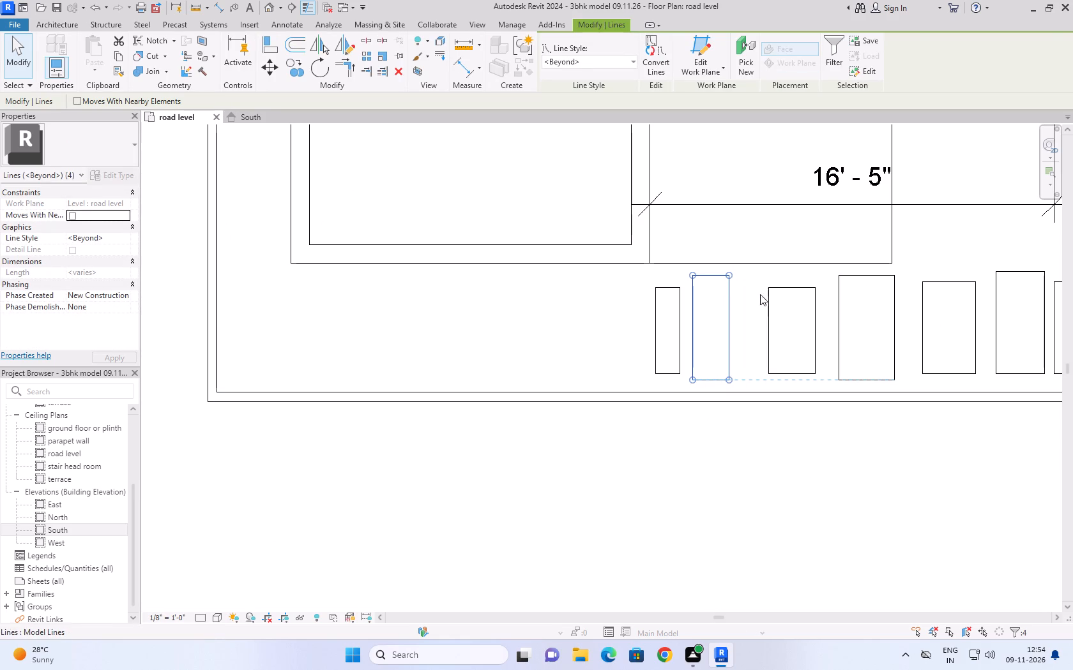
pyautogui.moveTo(750, 277); pyautogui.dragTo(830, 383)
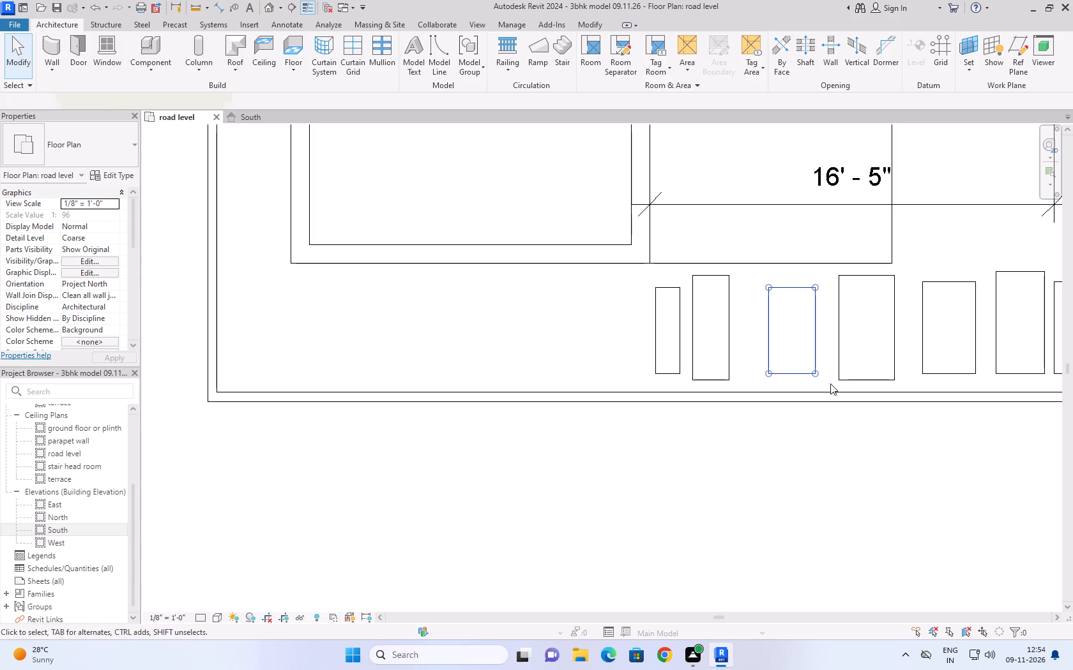
pyautogui.moveTo(802, 373); pyautogui.dragTo(782, 376)
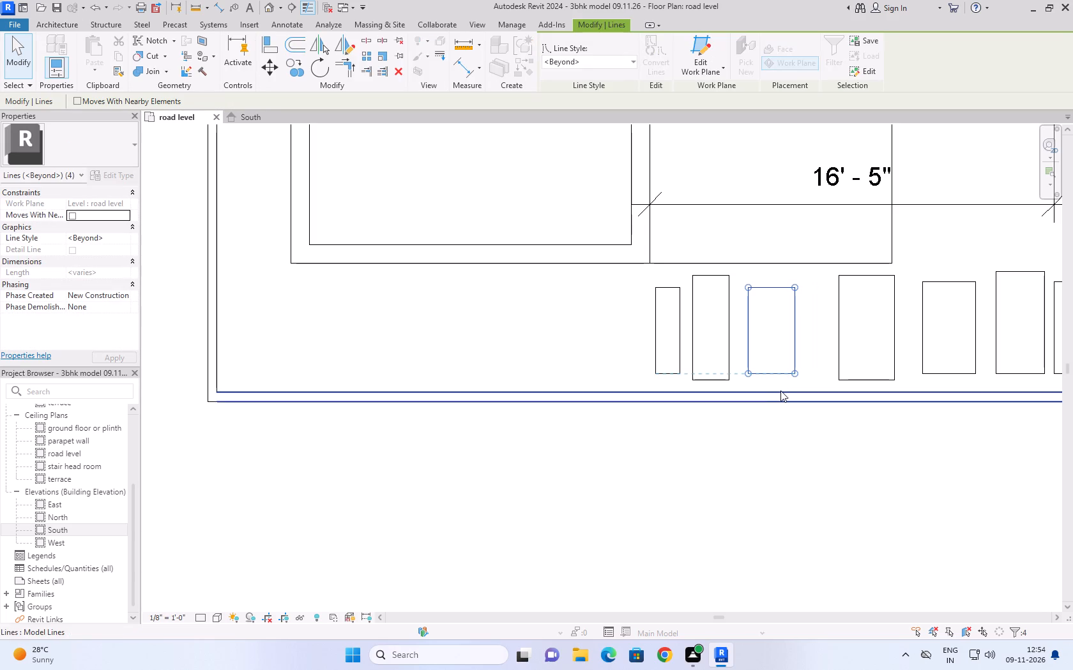
# Move the fourth slab sideways toward the third slab, keeping its lower edge in line with the second slab's.
pyautogui.moveTo(826, 269); pyautogui.dragTo(904, 389)
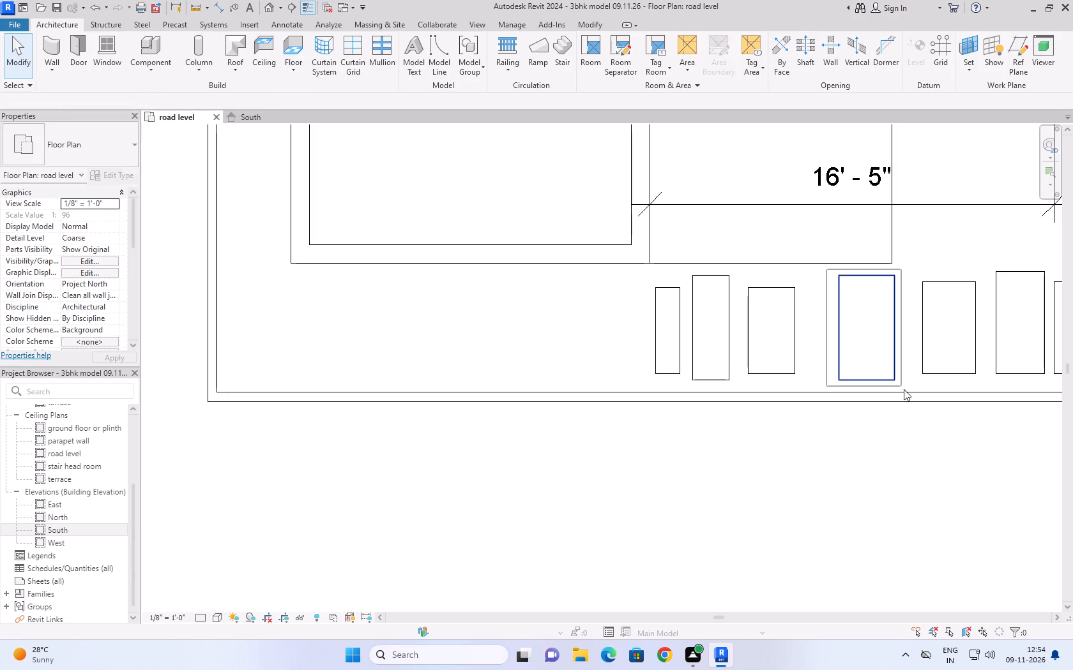
pyautogui.moveTo(904, 389); pyautogui.dragTo(906, 393)
pyautogui.moveTo(906, 393); pyautogui.dragTo(906, 385)
pyautogui.click(897, 439)
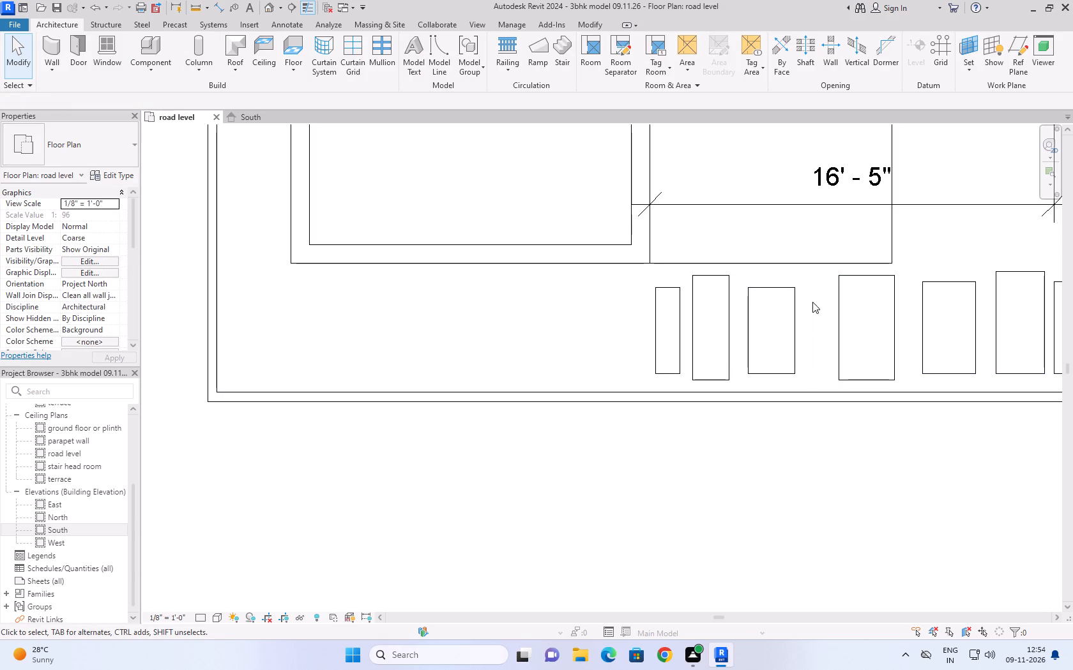
pyautogui.moveTo(826, 271); pyautogui.dragTo(906, 386)
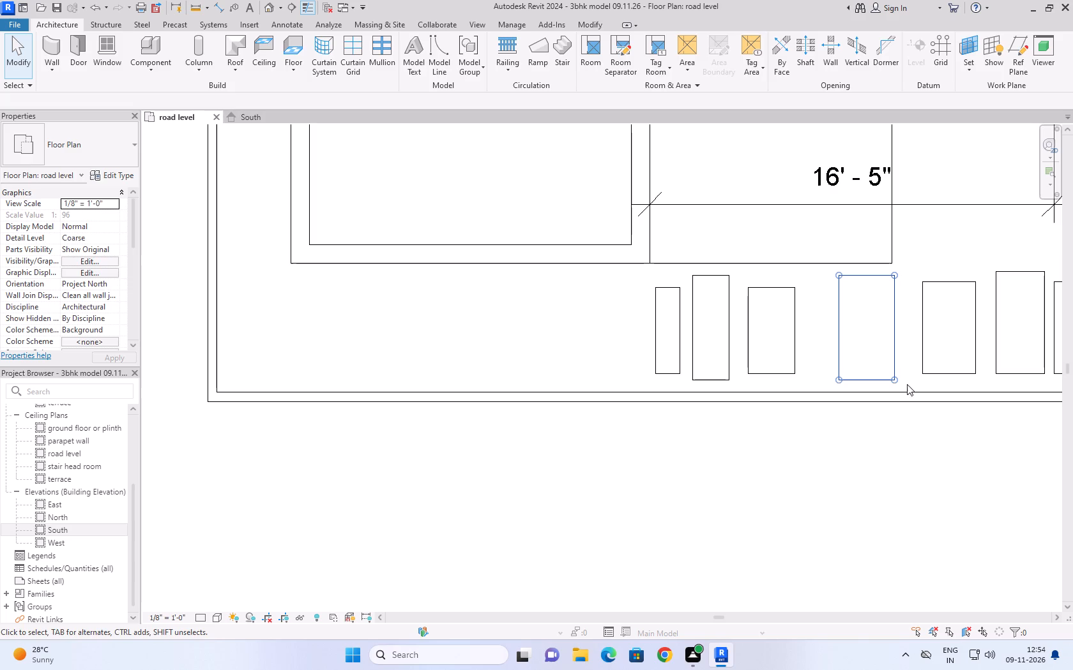
pyautogui.moveTo(878, 379); pyautogui.dragTo(853, 381)
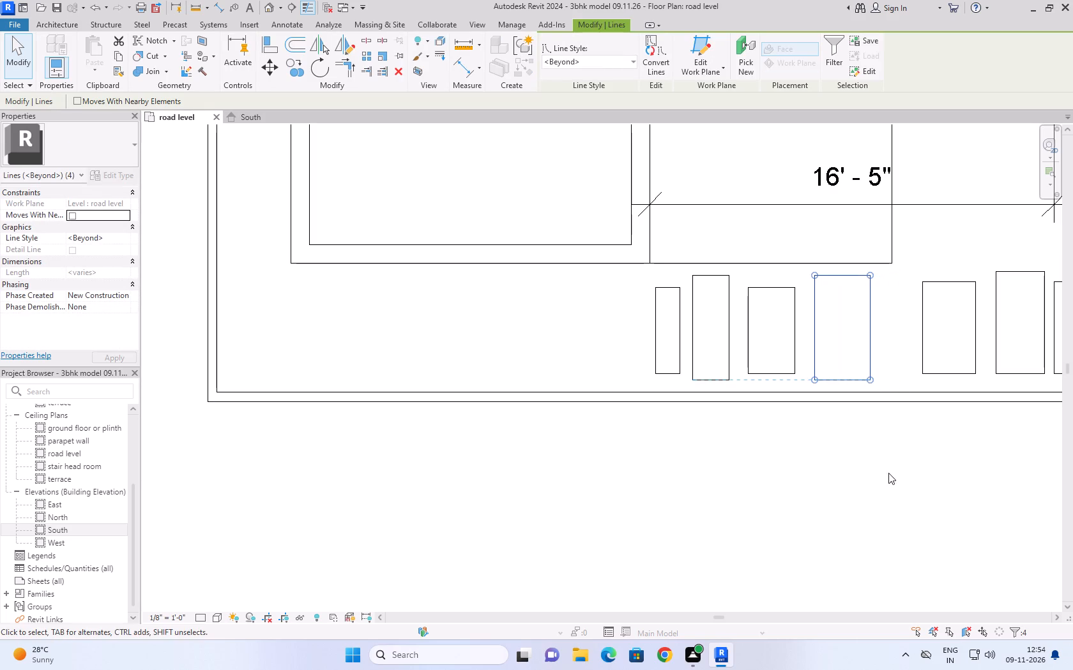
# Move the fifth slab sideways toward the fourth slab, keeping its lower edge in line with the first slab's.
pyautogui.moveTo(907, 257); pyautogui.dragTo(975, 383)
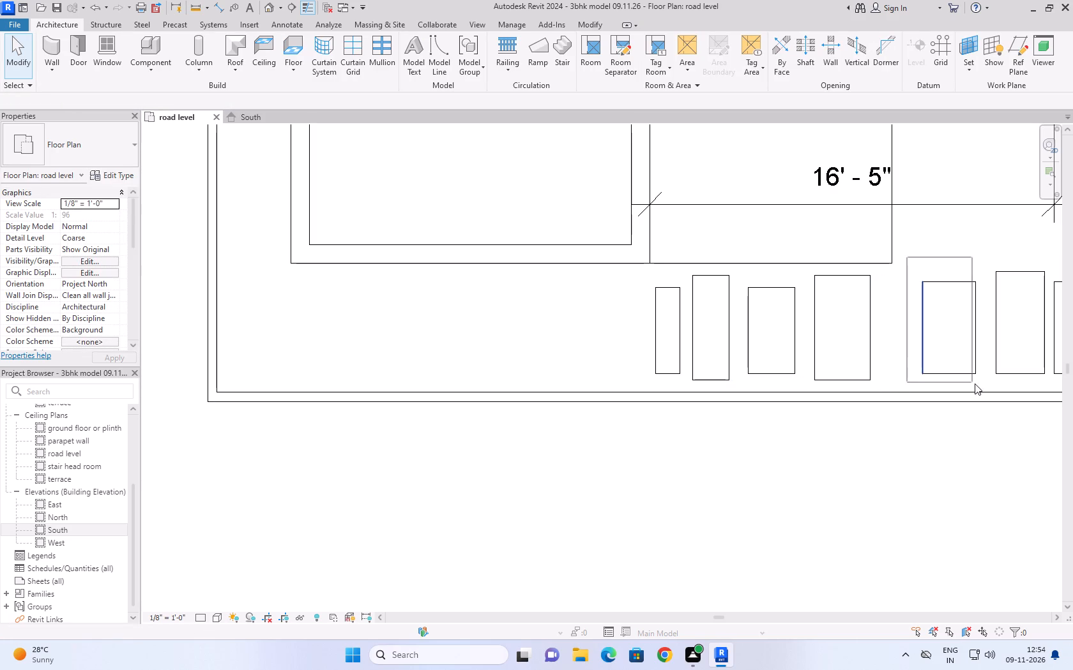
pyautogui.moveTo(975, 383); pyautogui.dragTo(988, 385)
pyautogui.moveTo(963, 375); pyautogui.dragTo(941, 376)
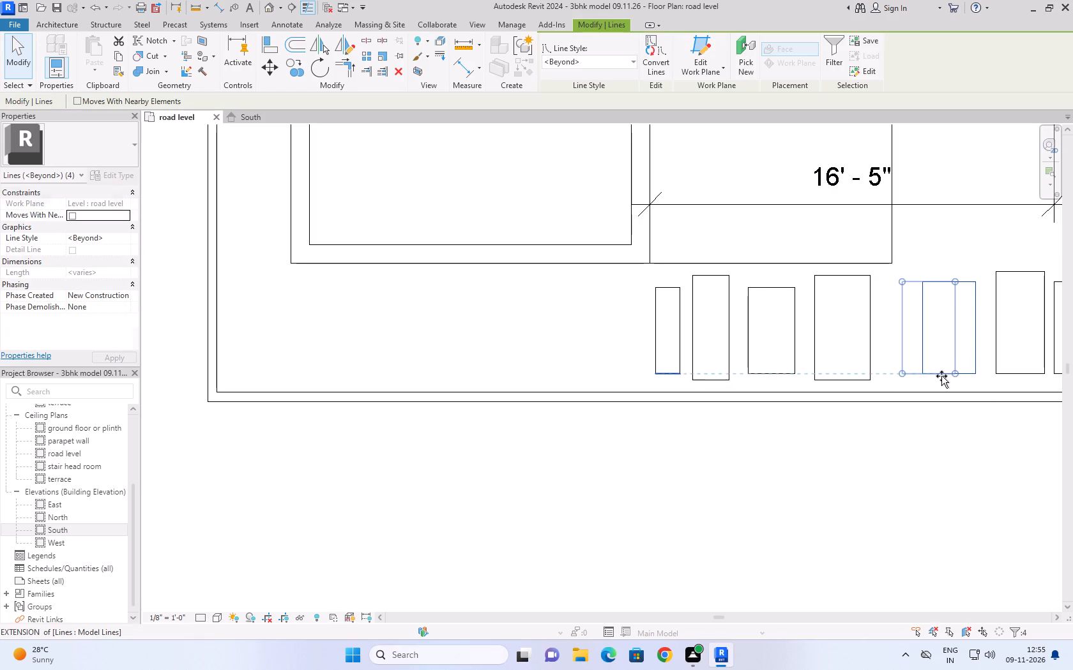
pyautogui.moveTo(941, 376); pyautogui.dragTo(929, 377)
pyautogui.click(921, 451)
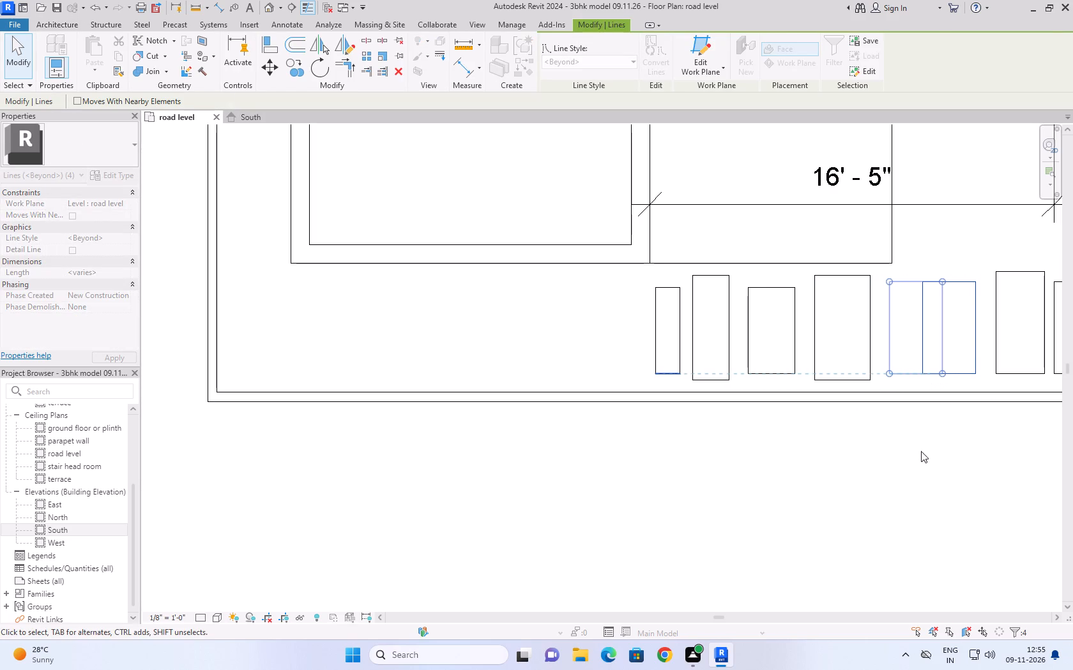
# Move the sixth slab sideways toward the fifth slab, leaving a narrow gap between them.
pyautogui.moveTo(939, 436); pyautogui.dragTo(762, 455, button='middle')
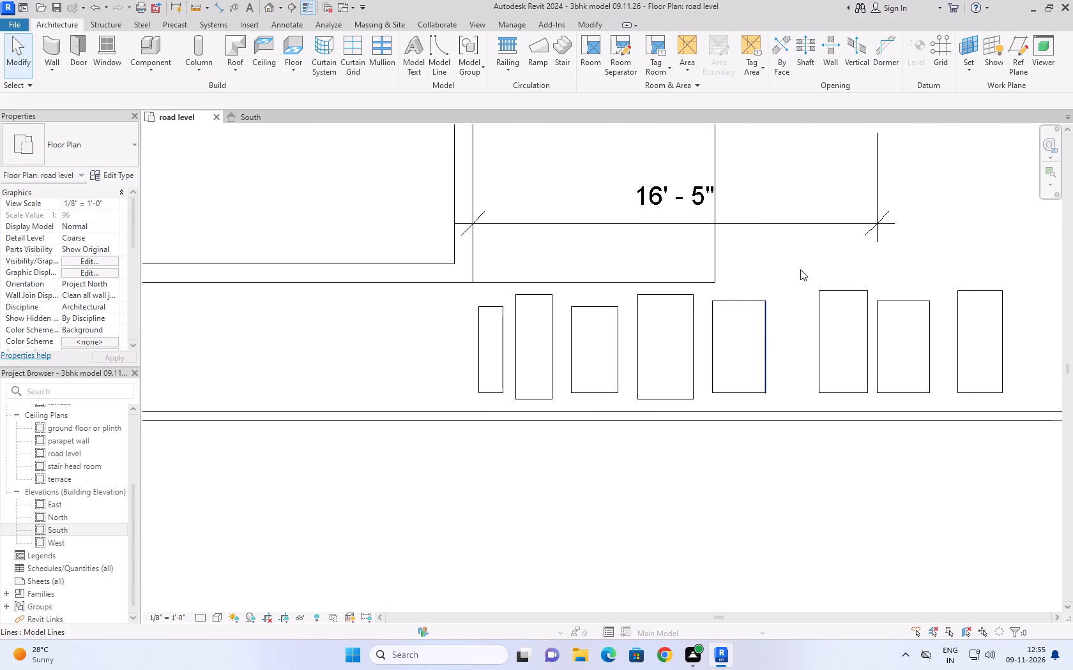
pyautogui.moveTo(800, 269); pyautogui.dragTo(876, 399)
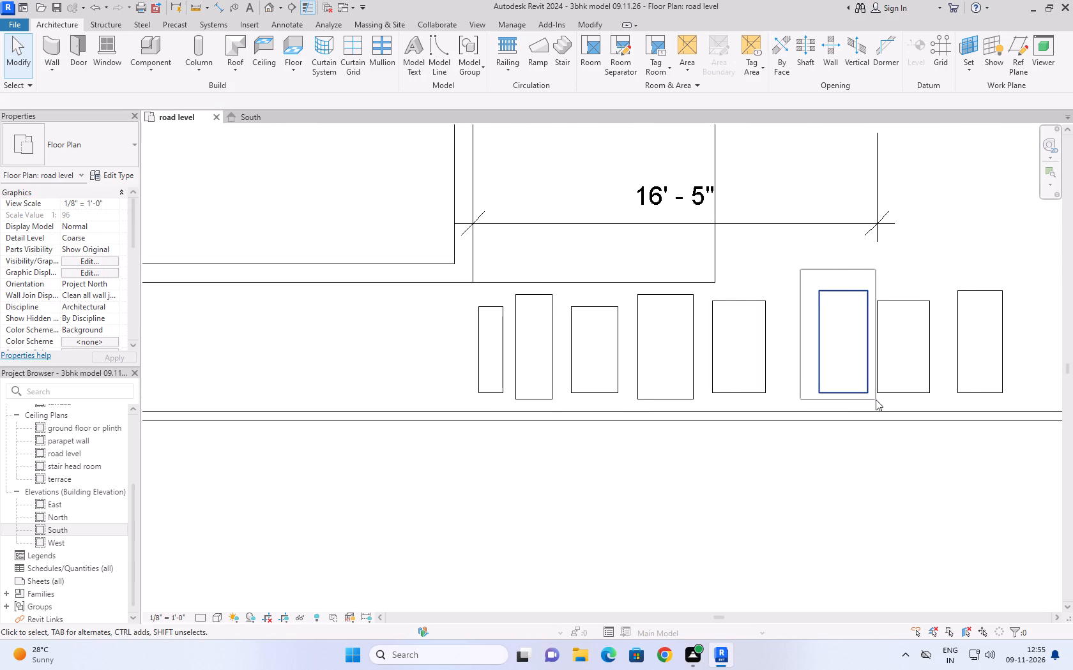
pyautogui.moveTo(854, 395); pyautogui.dragTo(814, 395)
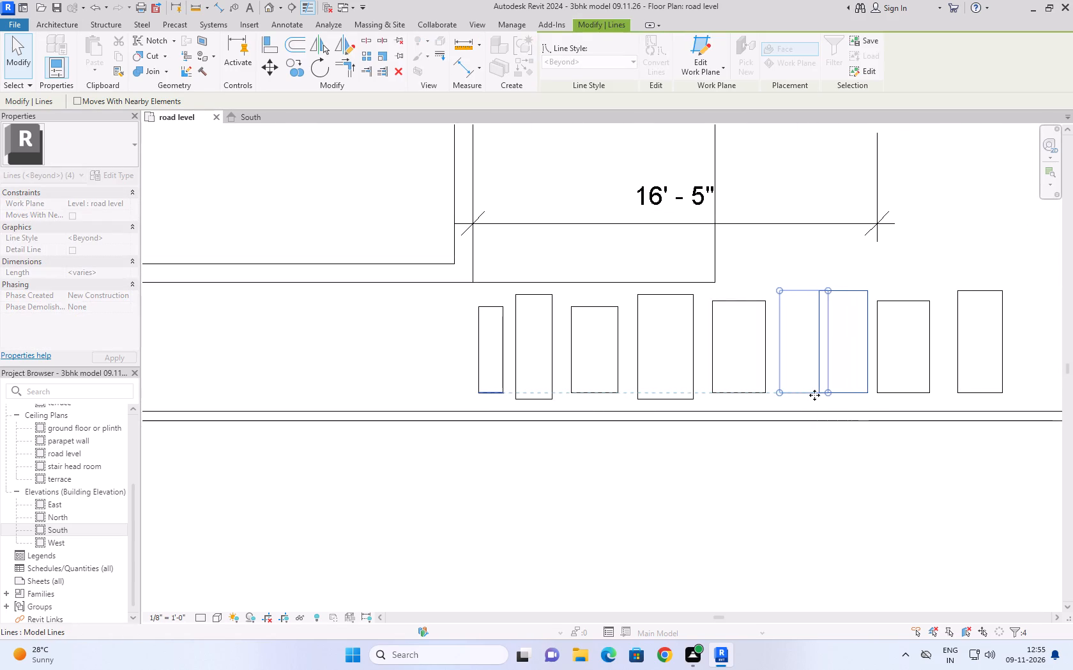
pyautogui.click(833, 468)
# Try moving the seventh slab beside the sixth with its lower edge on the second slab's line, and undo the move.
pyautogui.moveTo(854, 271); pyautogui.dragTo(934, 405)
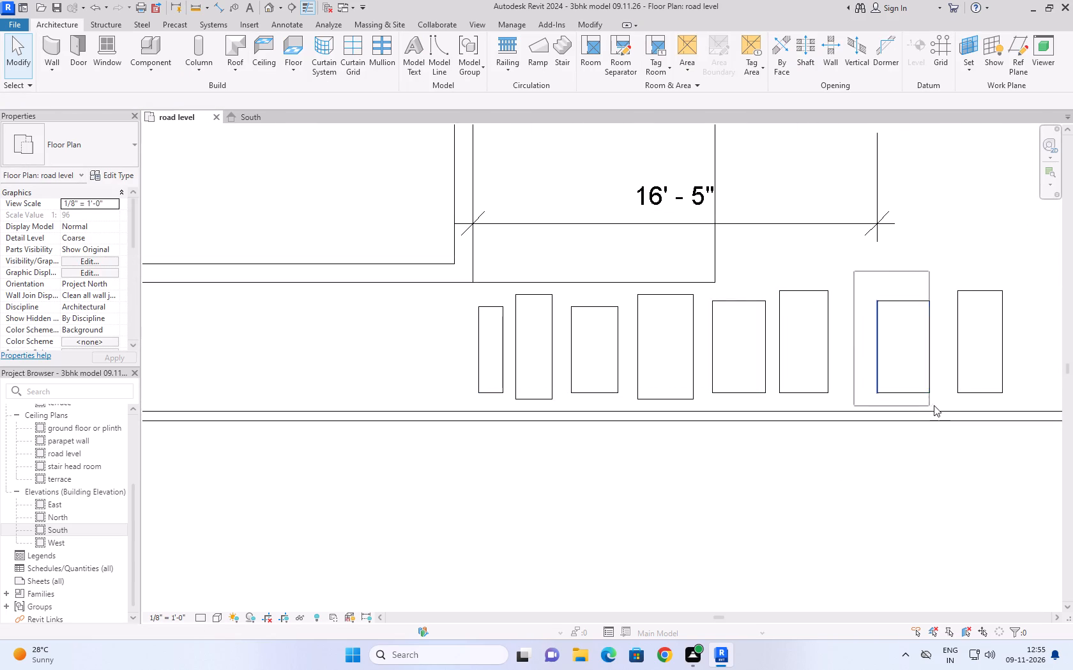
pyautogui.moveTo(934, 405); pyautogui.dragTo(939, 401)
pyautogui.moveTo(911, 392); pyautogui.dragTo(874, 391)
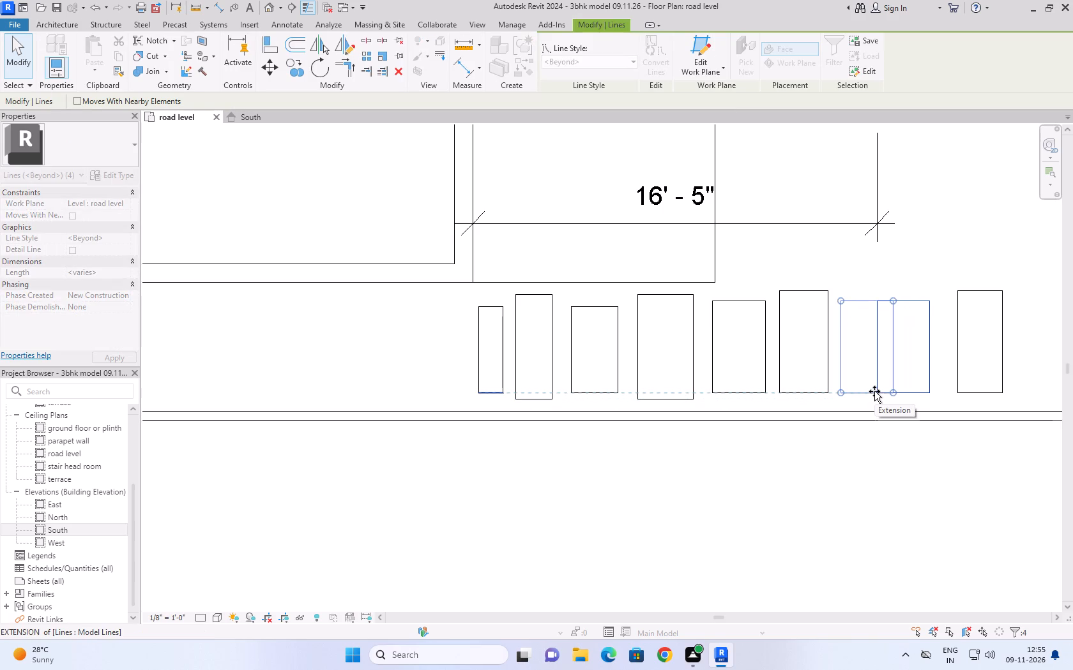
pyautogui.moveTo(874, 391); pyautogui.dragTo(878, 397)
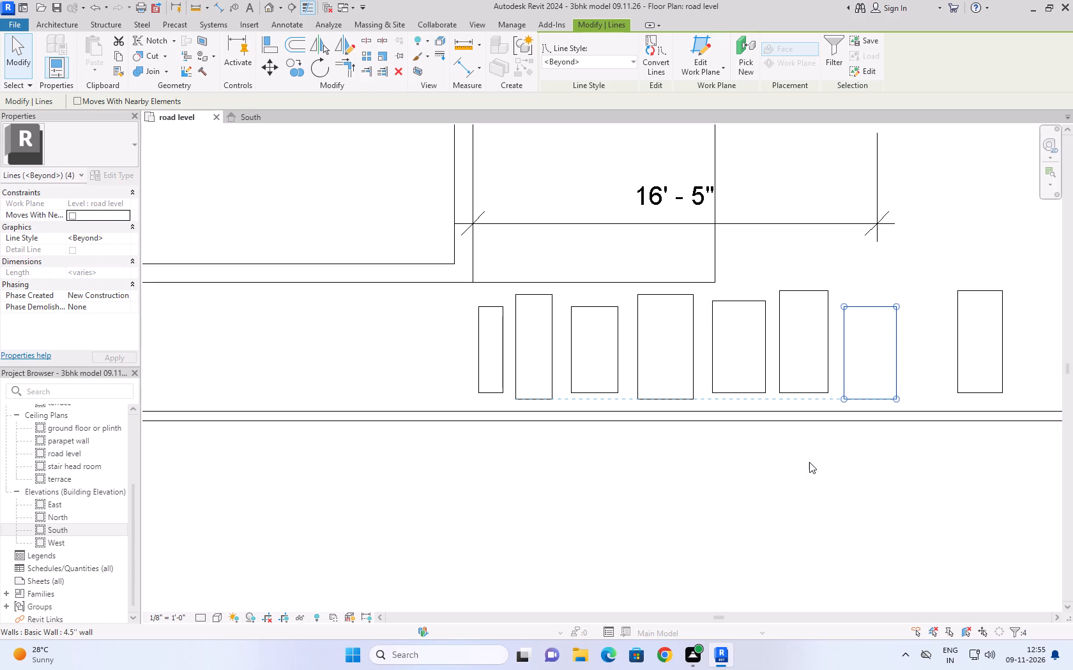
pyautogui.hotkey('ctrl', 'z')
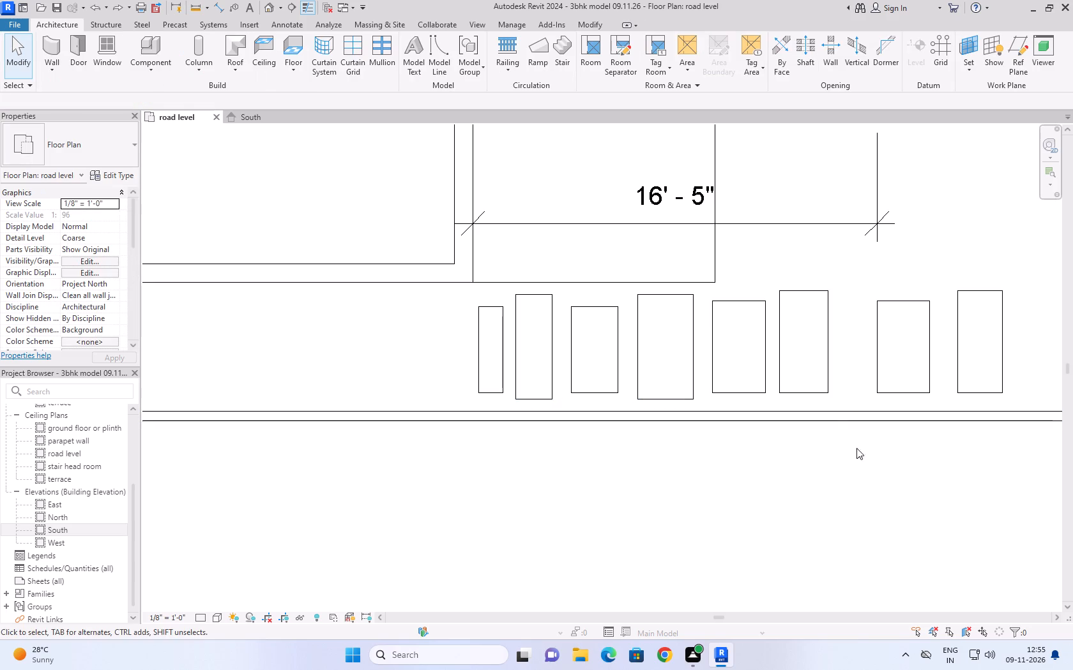
# Move the sixth slab straight down so its lower edge lines up with the second and fourth slabs' lower edges.
pyautogui.moveTo(772, 274); pyautogui.dragTo(843, 399)
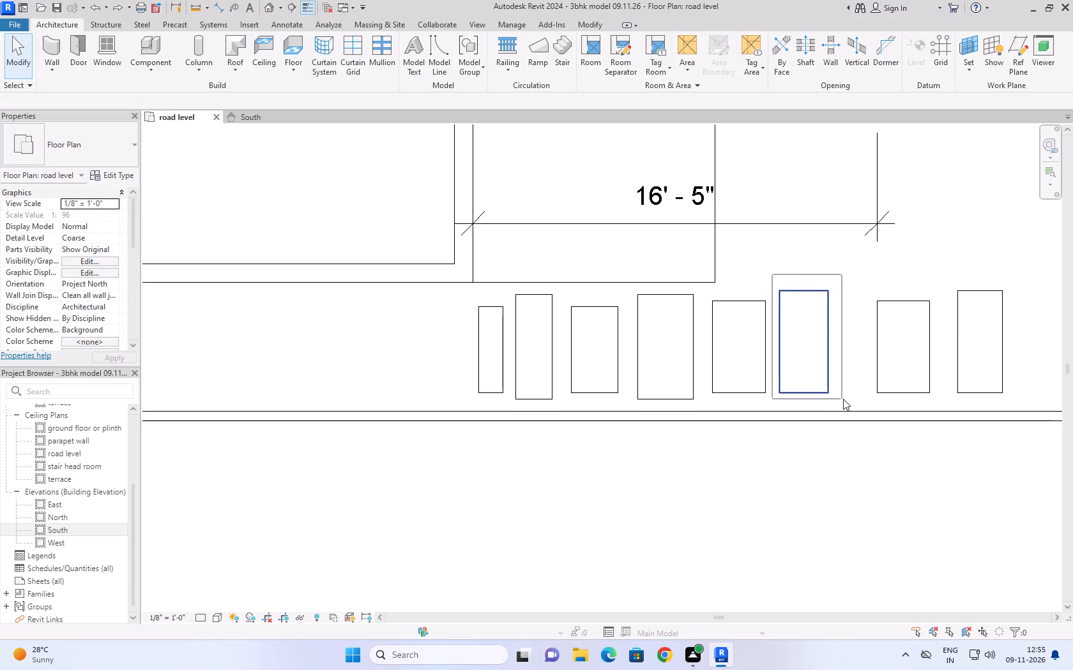
pyautogui.moveTo(843, 399); pyautogui.dragTo(845, 399)
pyautogui.click(812, 394)
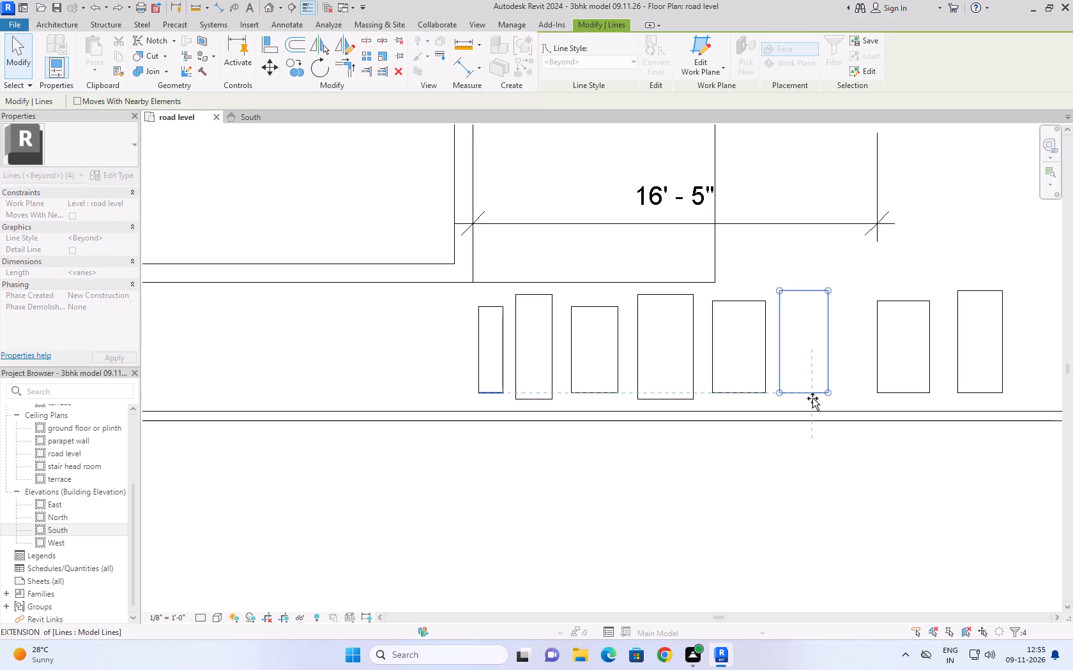
pyautogui.click(864, 491)
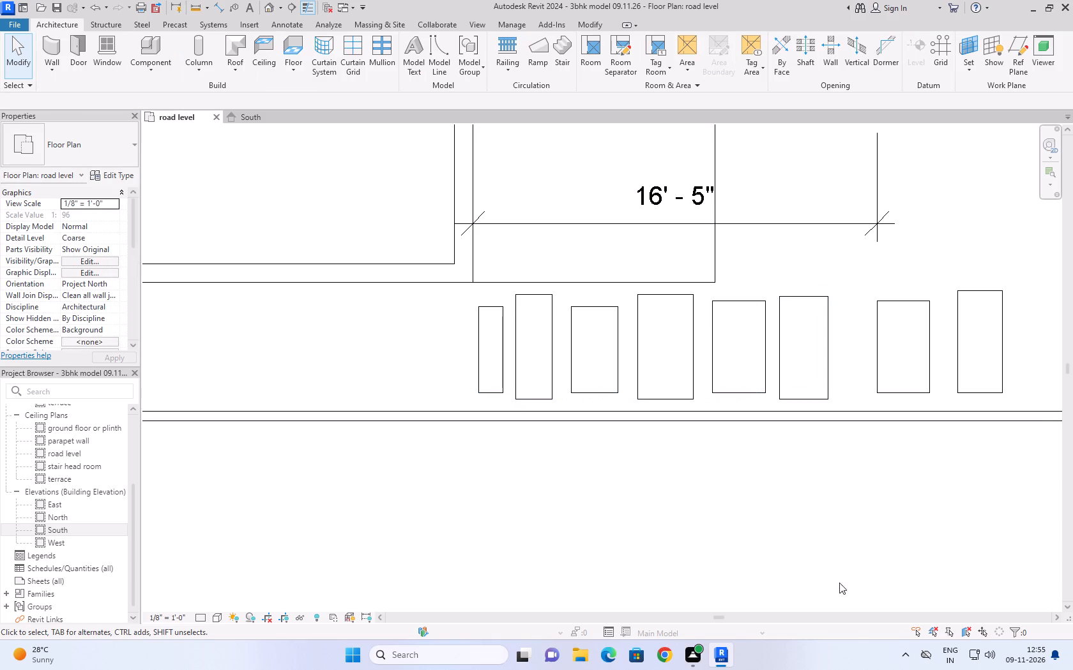
# Move the seventh slab sideways toward the sixth slab, keeping its lower edge in line with the first slab's.
pyautogui.moveTo(864, 278); pyautogui.dragTo(914, 379)
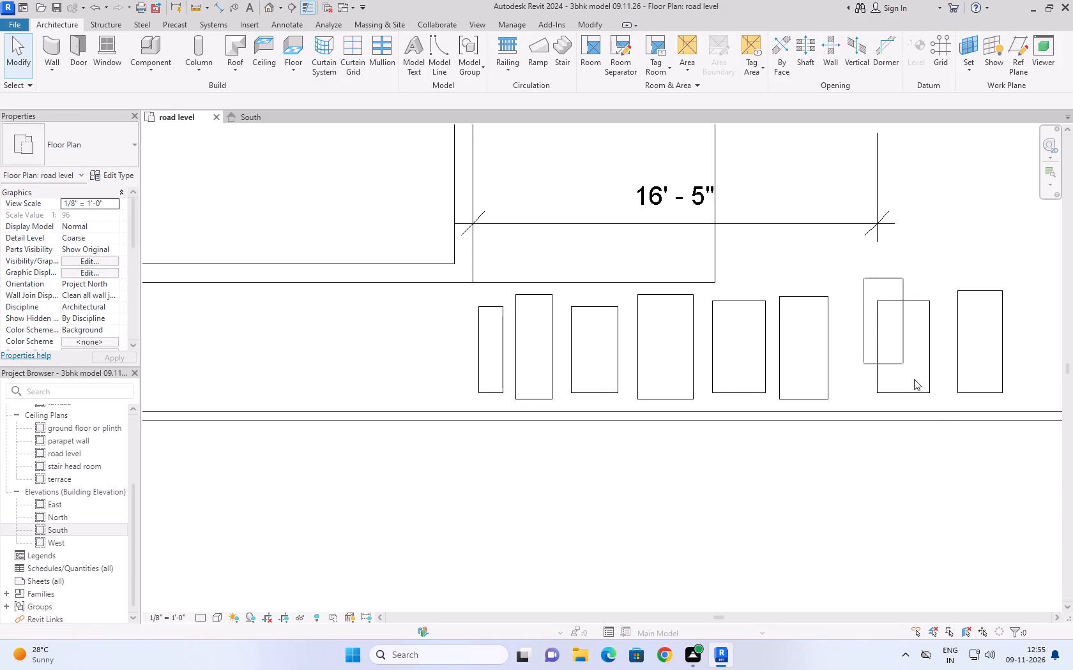
pyautogui.moveTo(914, 379); pyautogui.dragTo(940, 407)
pyautogui.scroll(-4, 940, 407)
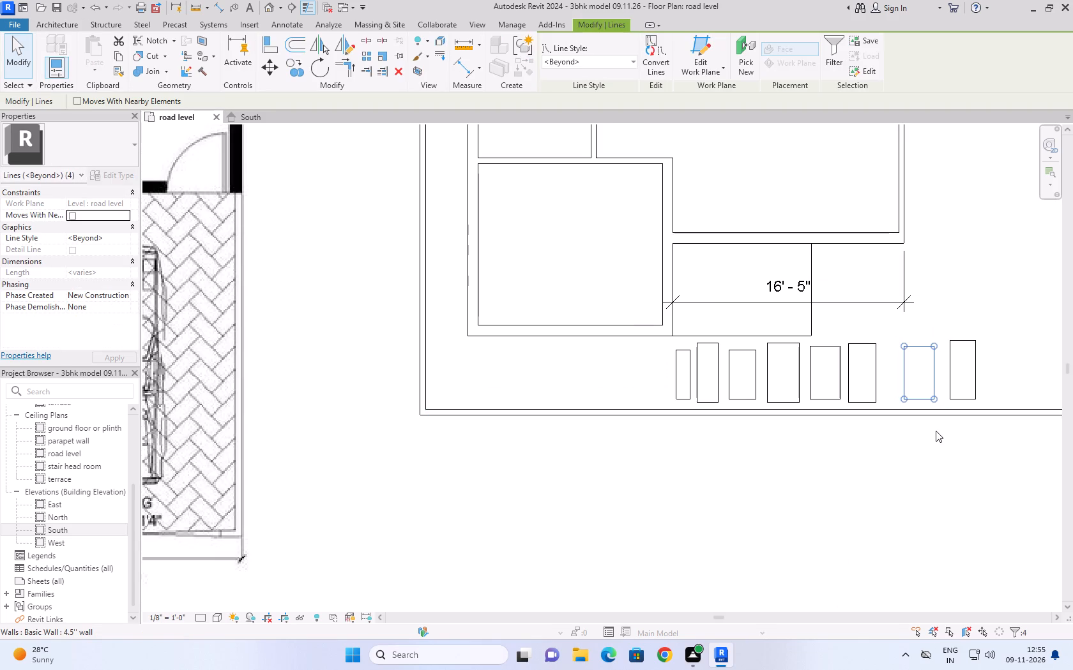
pyautogui.moveTo(920, 399); pyautogui.dragTo(902, 396)
pyautogui.click(918, 453)
# Move the eighth slab close to the seventh and slightly down so its lower edge lines up with the second slab's.
pyautogui.moveTo(938, 325); pyautogui.dragTo(998, 402)
pyautogui.moveTo(966, 399); pyautogui.dragTo(948, 399)
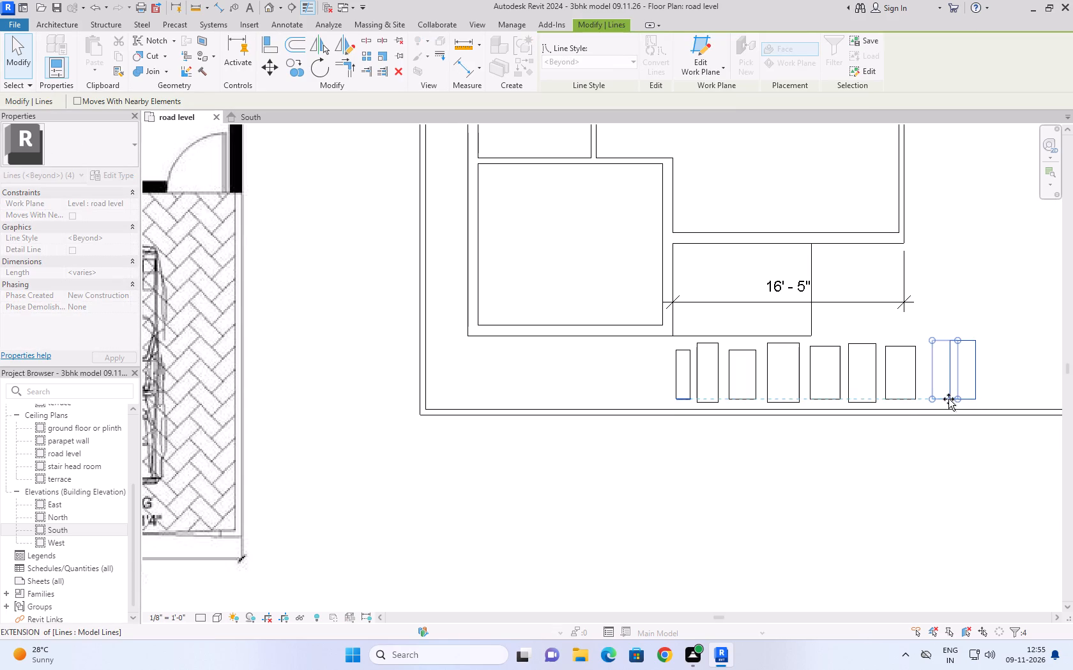
pyautogui.moveTo(948, 399); pyautogui.dragTo(943, 404)
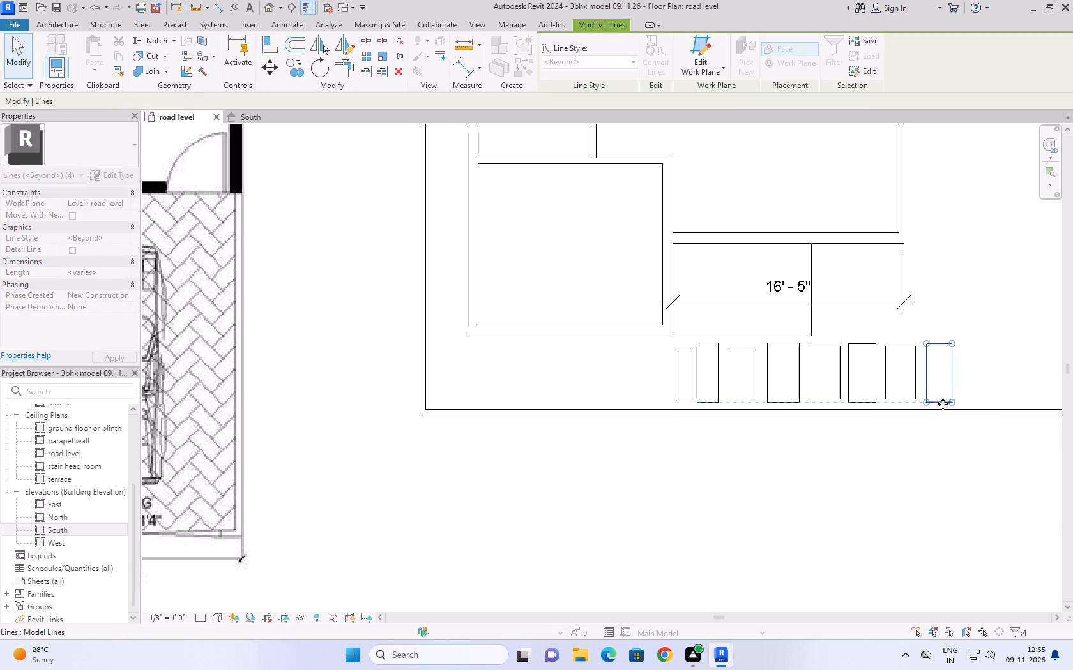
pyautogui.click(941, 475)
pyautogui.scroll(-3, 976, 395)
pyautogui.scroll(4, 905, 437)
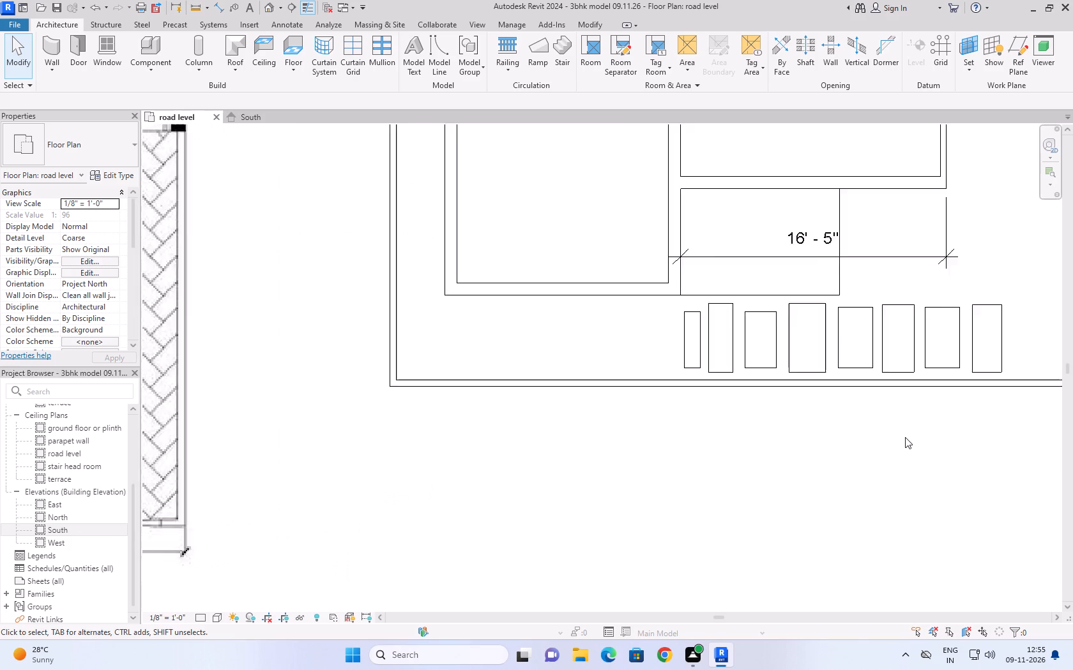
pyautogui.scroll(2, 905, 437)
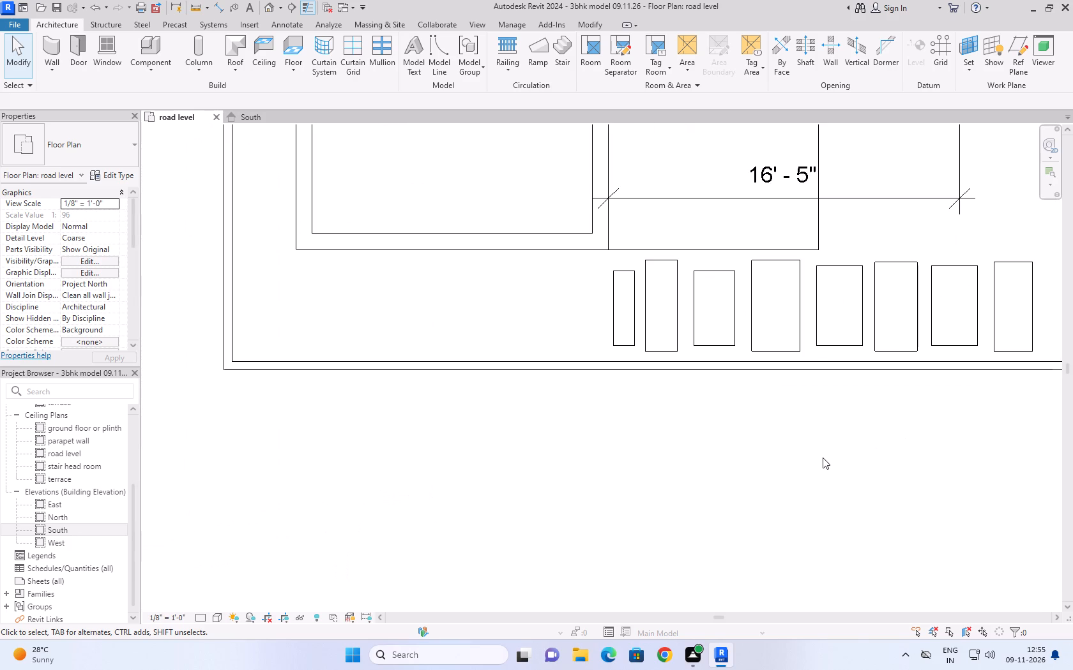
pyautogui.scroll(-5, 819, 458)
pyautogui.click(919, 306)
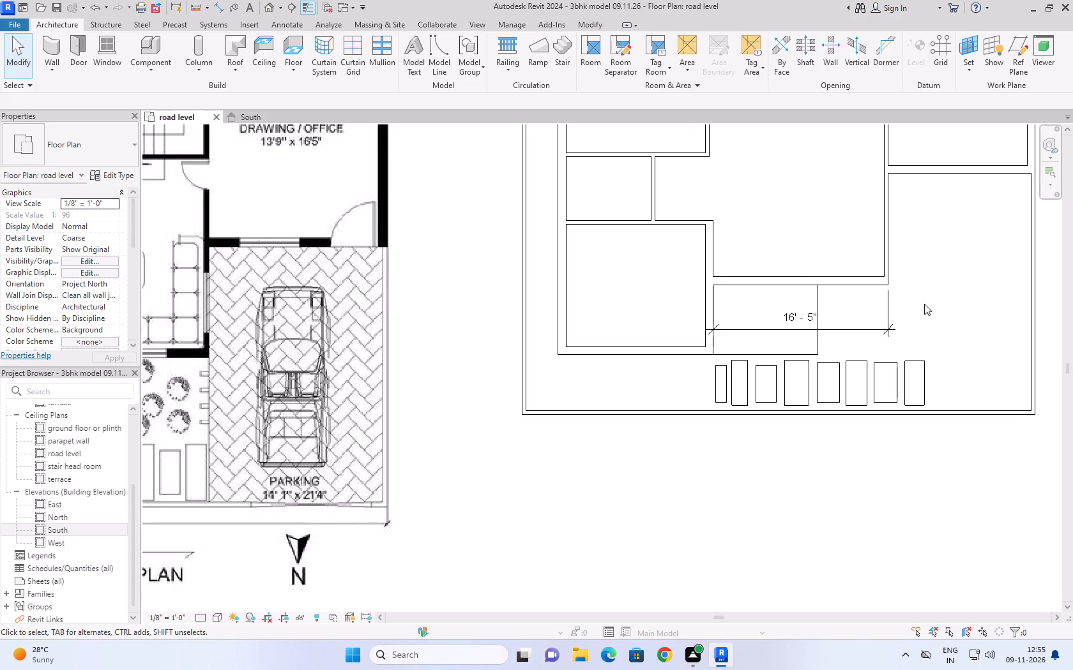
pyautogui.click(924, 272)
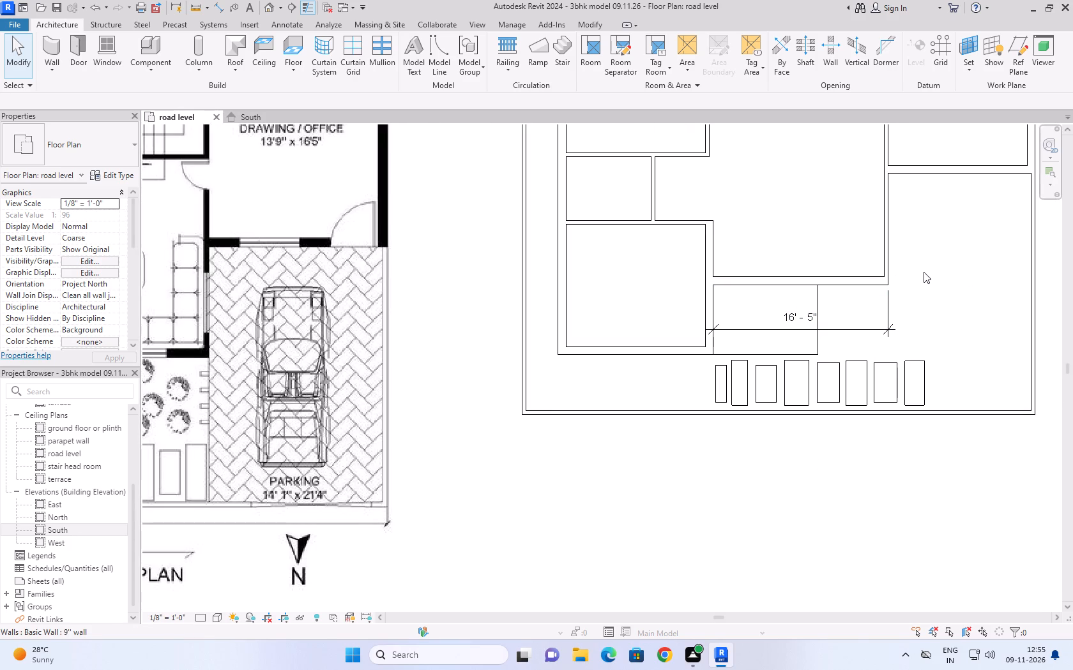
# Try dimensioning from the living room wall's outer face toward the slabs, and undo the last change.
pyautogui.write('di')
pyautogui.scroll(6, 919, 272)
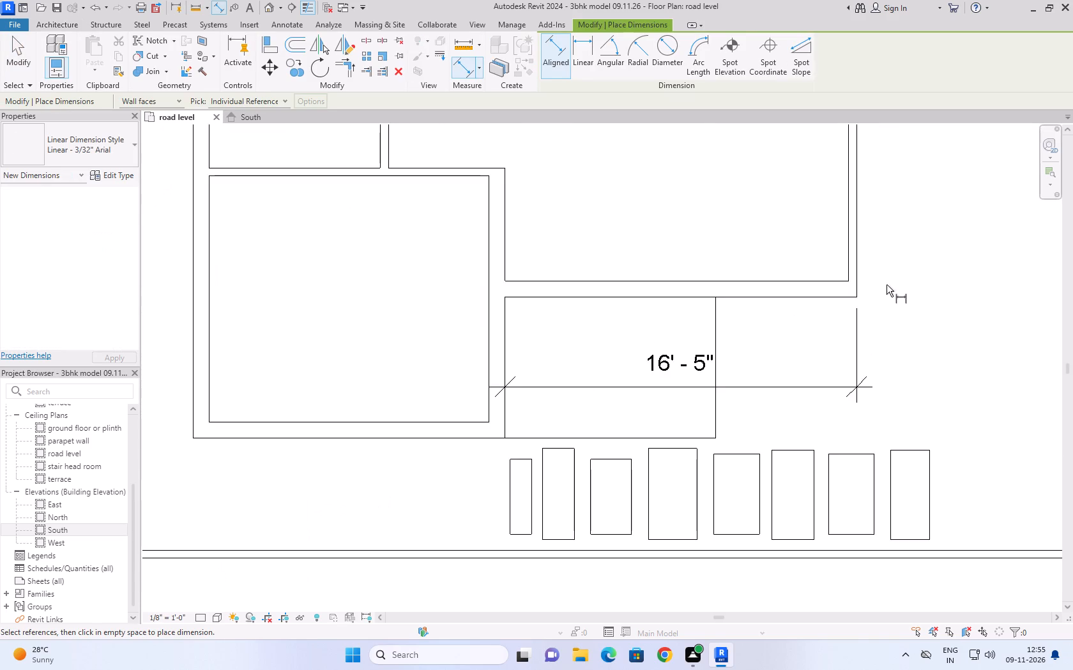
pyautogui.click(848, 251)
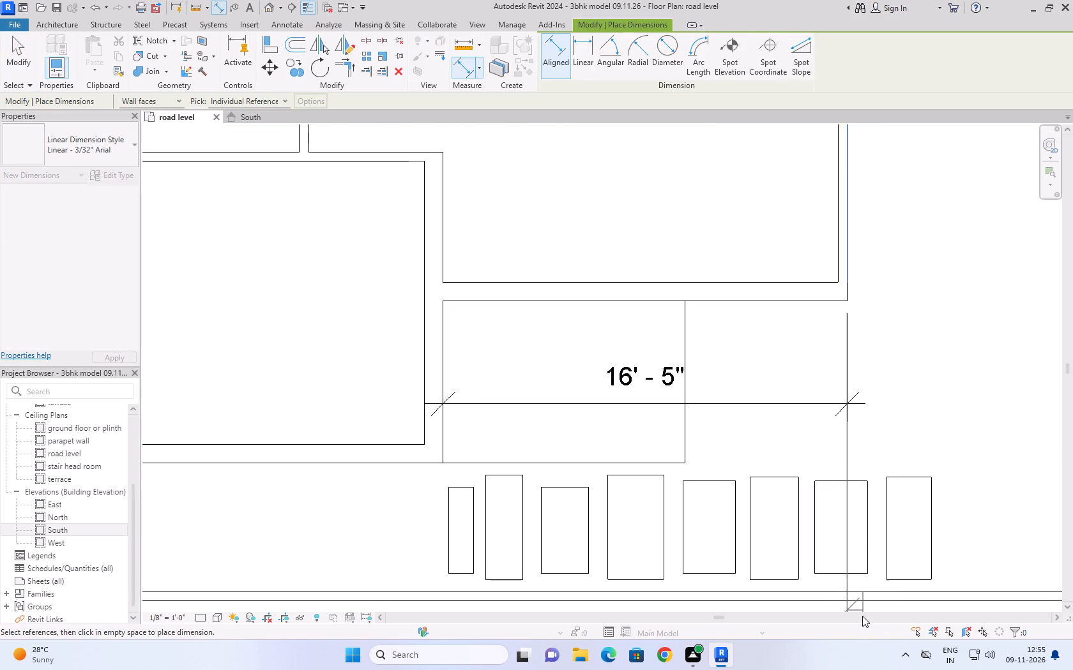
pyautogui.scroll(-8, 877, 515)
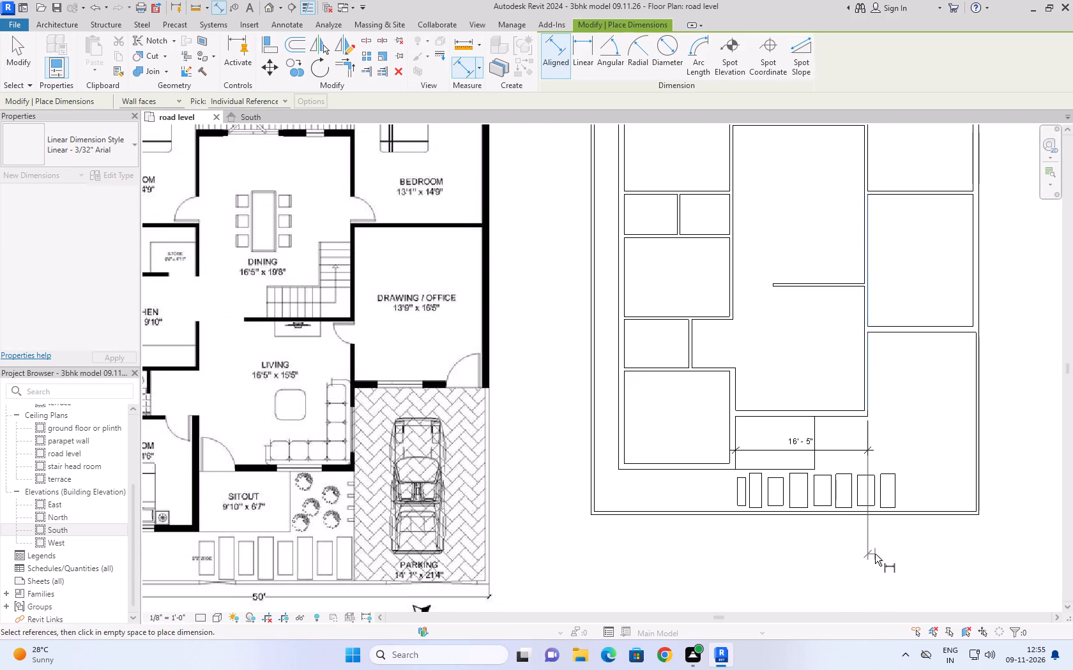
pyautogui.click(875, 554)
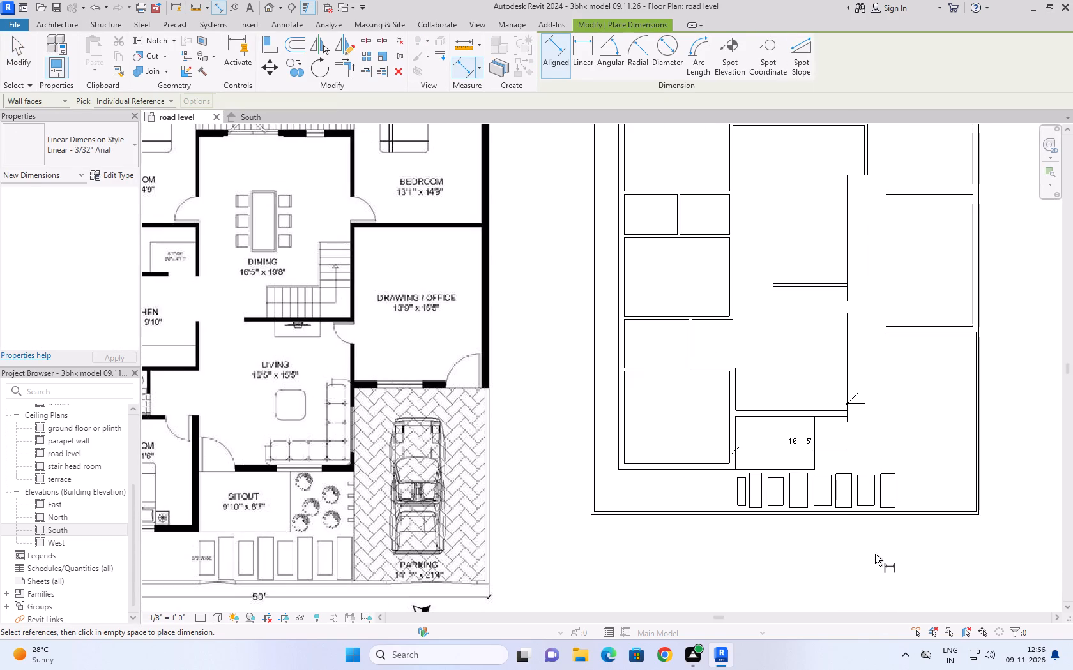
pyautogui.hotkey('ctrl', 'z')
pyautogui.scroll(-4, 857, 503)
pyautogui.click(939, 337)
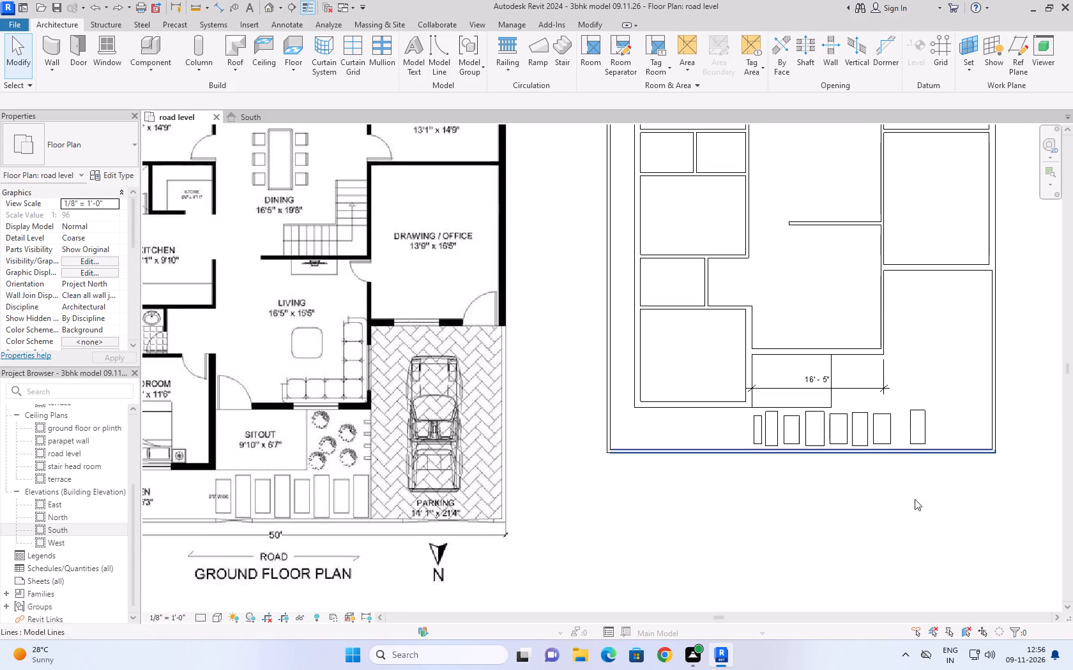
# Draw a vertical model line about 14'-10" long from the living room wall's outer corner down past the front boundary wall.
pyautogui.click(445, 48)
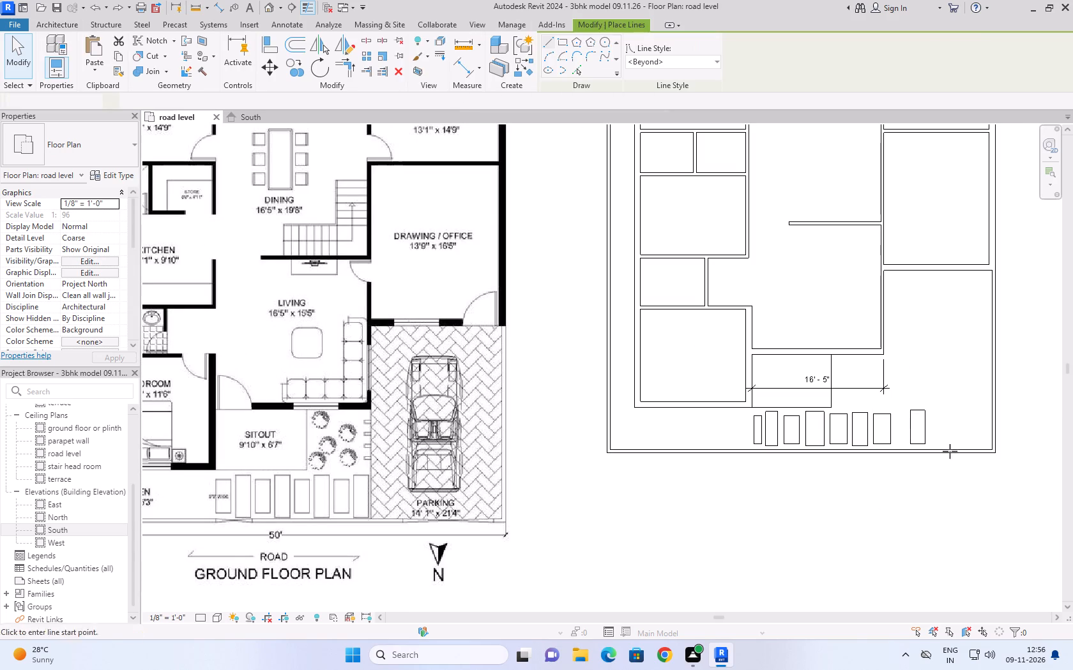
pyautogui.scroll(6, 885, 380)
pyautogui.click(883, 324)
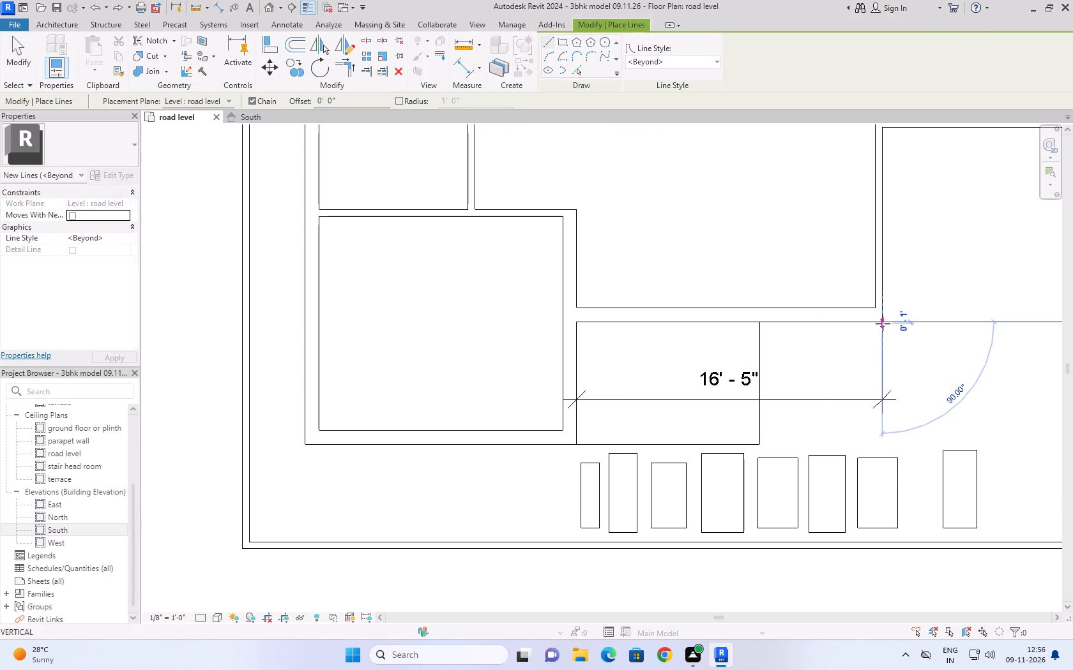
pyautogui.click(887, 599)
pyautogui.scroll(-3, 968, 391)
pyautogui.press('Escape')
pyautogui.press('Escape')
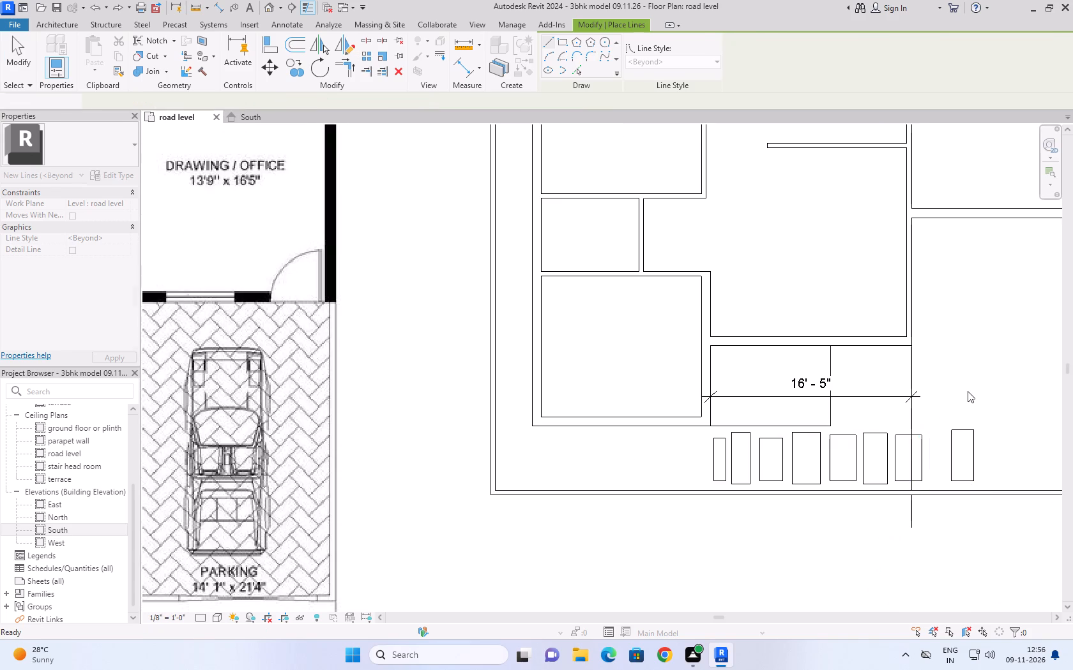
# Move the eighth slab horizontally closer to the seventh slab.
pyautogui.scroll(-3, 968, 391)
pyautogui.scroll(6, 957, 505)
pyautogui.scroll(-3, 957, 505)
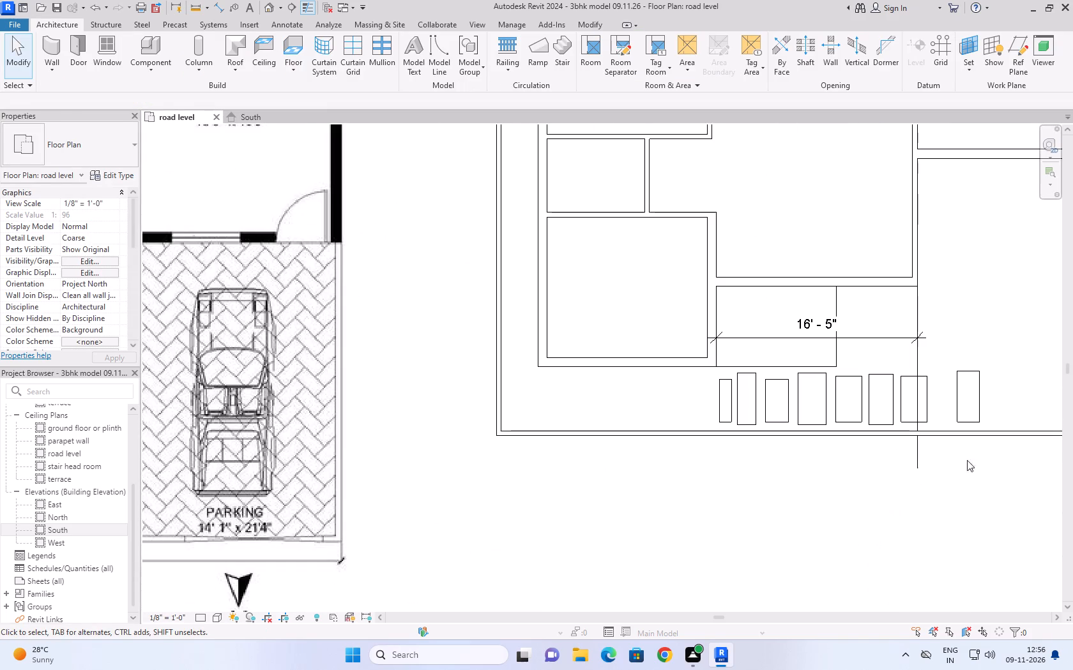
pyautogui.moveTo(947, 339); pyautogui.dragTo(1006, 424)
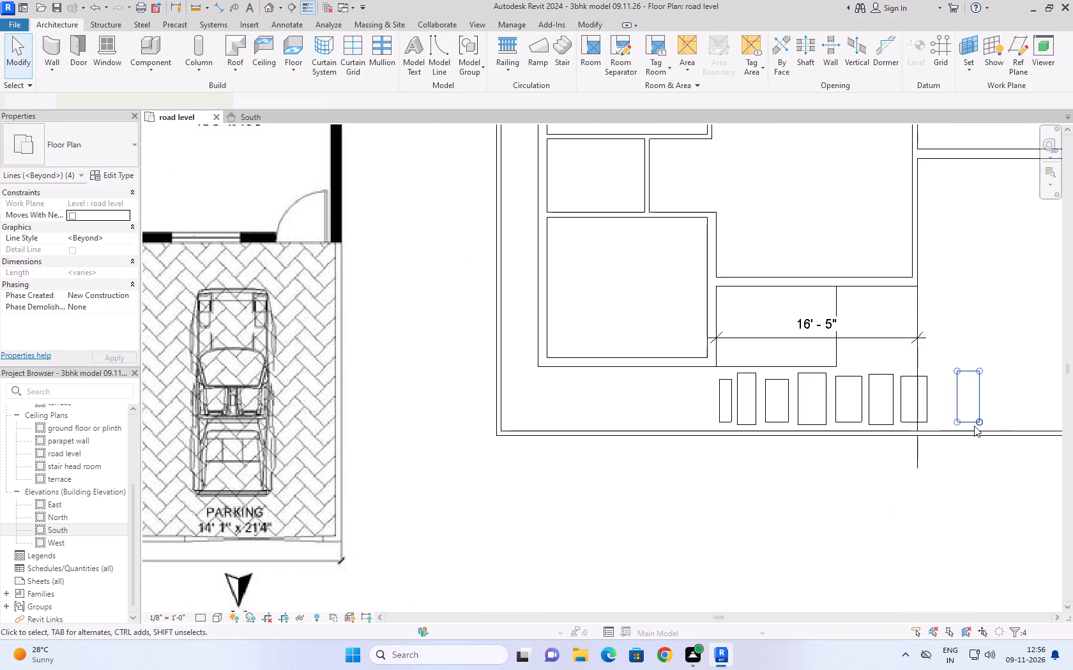
pyautogui.moveTo(968, 422); pyautogui.dragTo(950, 422)
pyautogui.click(935, 495)
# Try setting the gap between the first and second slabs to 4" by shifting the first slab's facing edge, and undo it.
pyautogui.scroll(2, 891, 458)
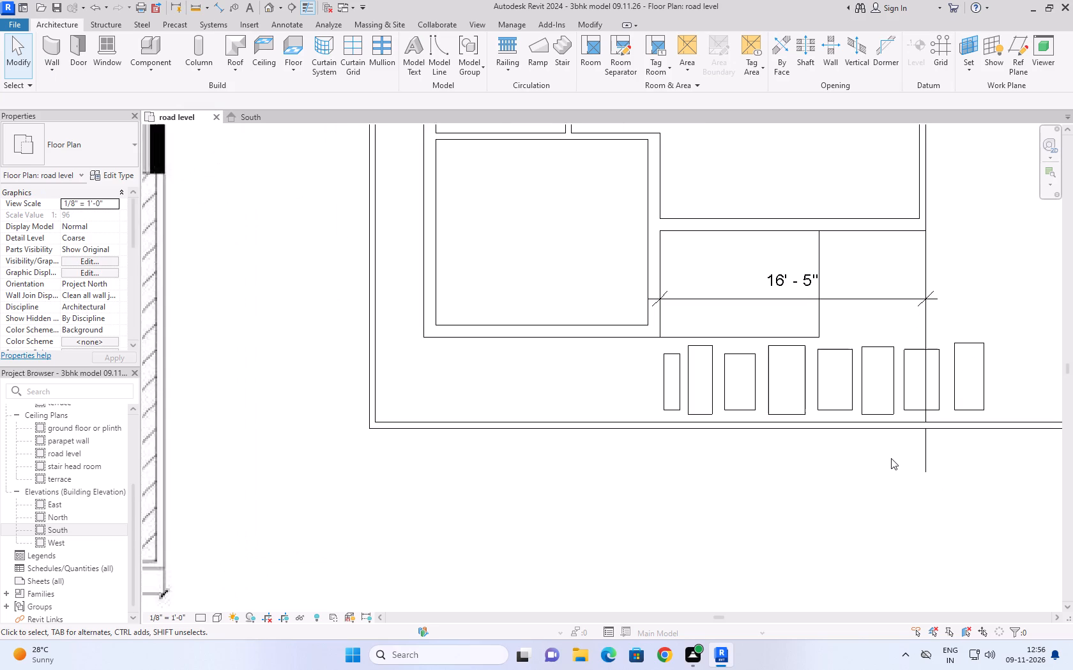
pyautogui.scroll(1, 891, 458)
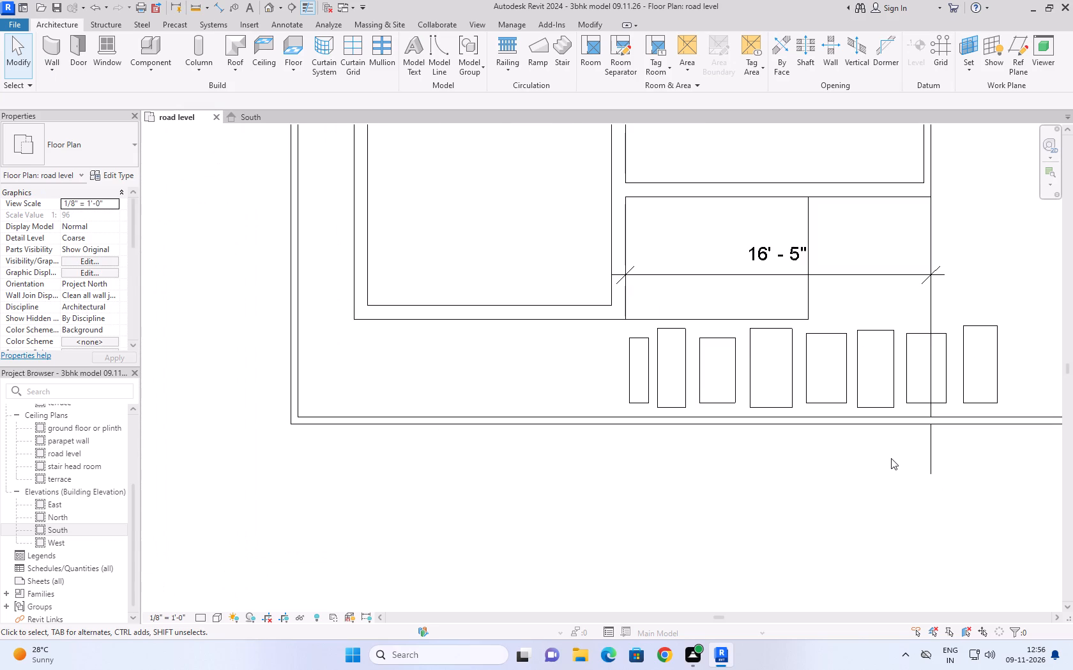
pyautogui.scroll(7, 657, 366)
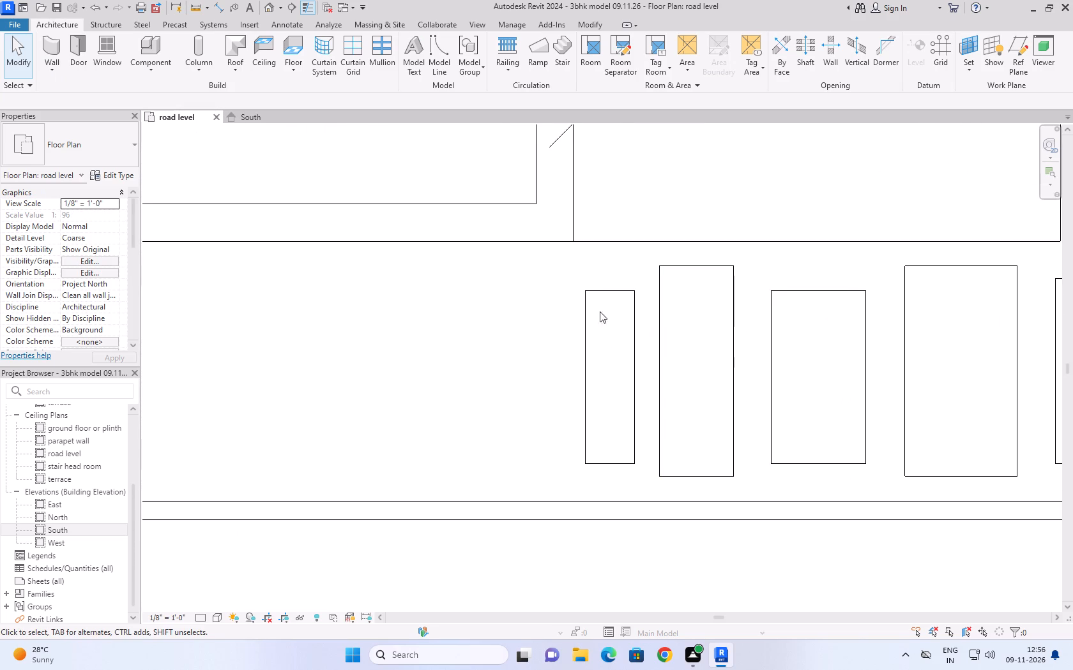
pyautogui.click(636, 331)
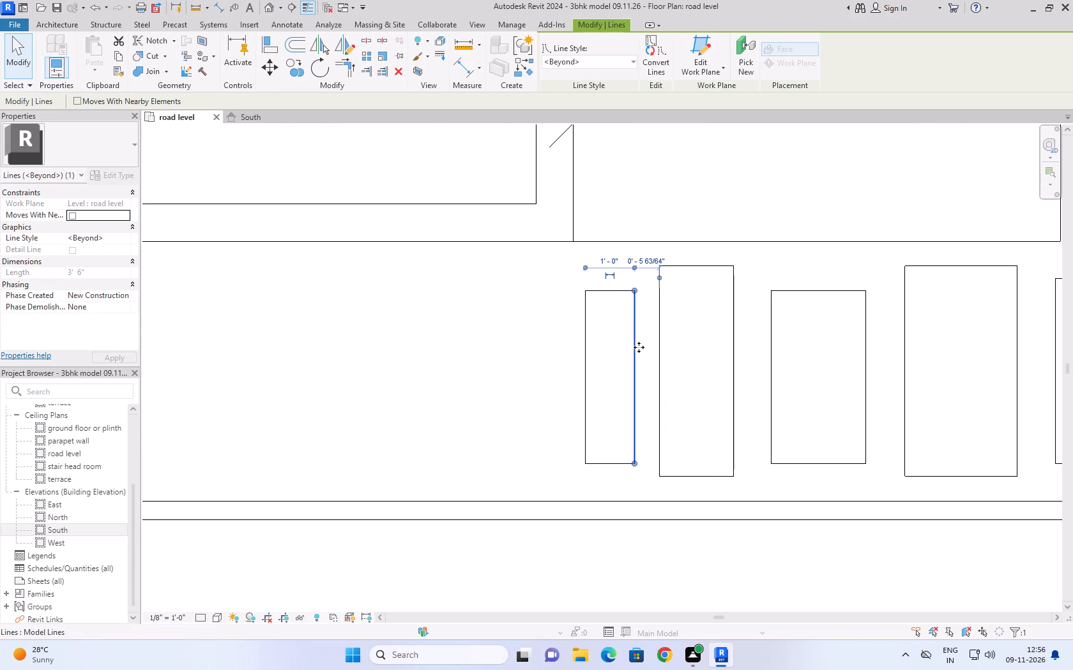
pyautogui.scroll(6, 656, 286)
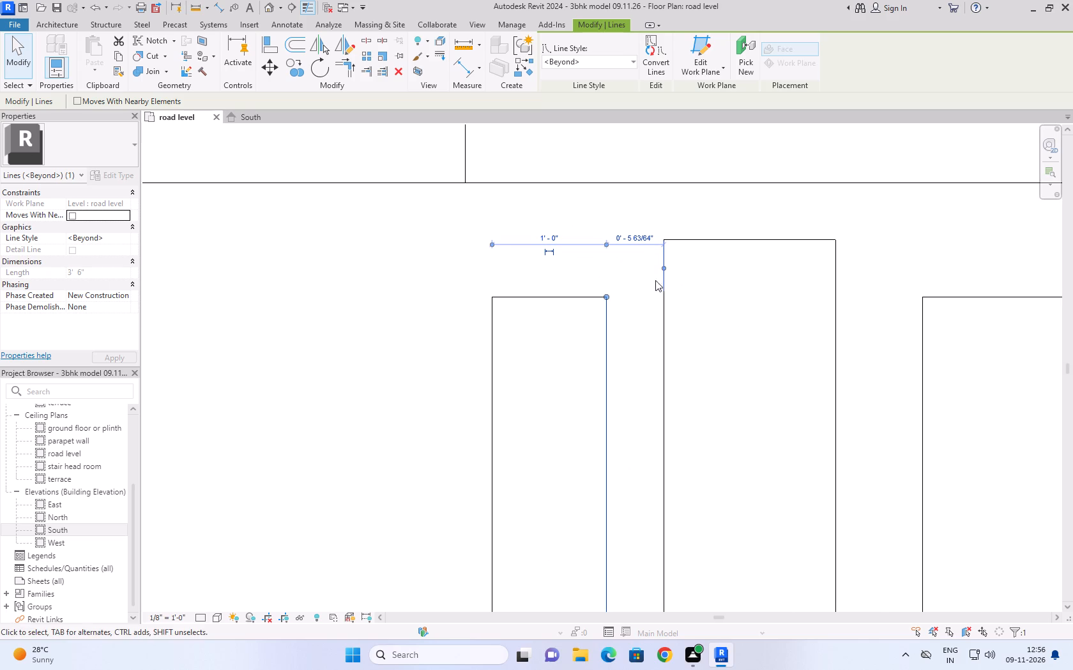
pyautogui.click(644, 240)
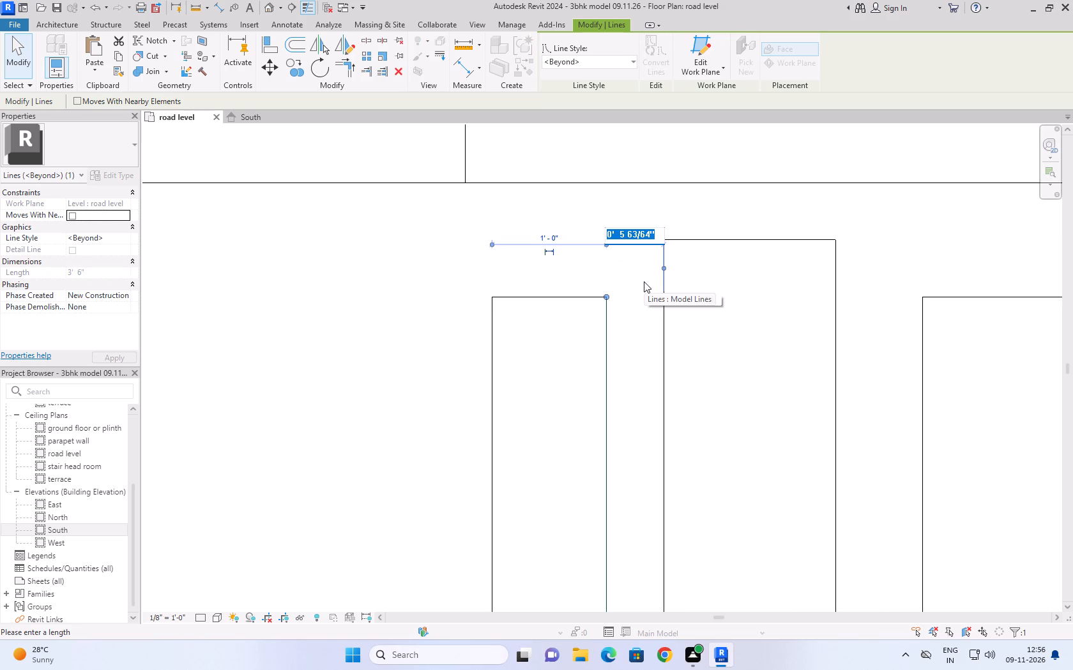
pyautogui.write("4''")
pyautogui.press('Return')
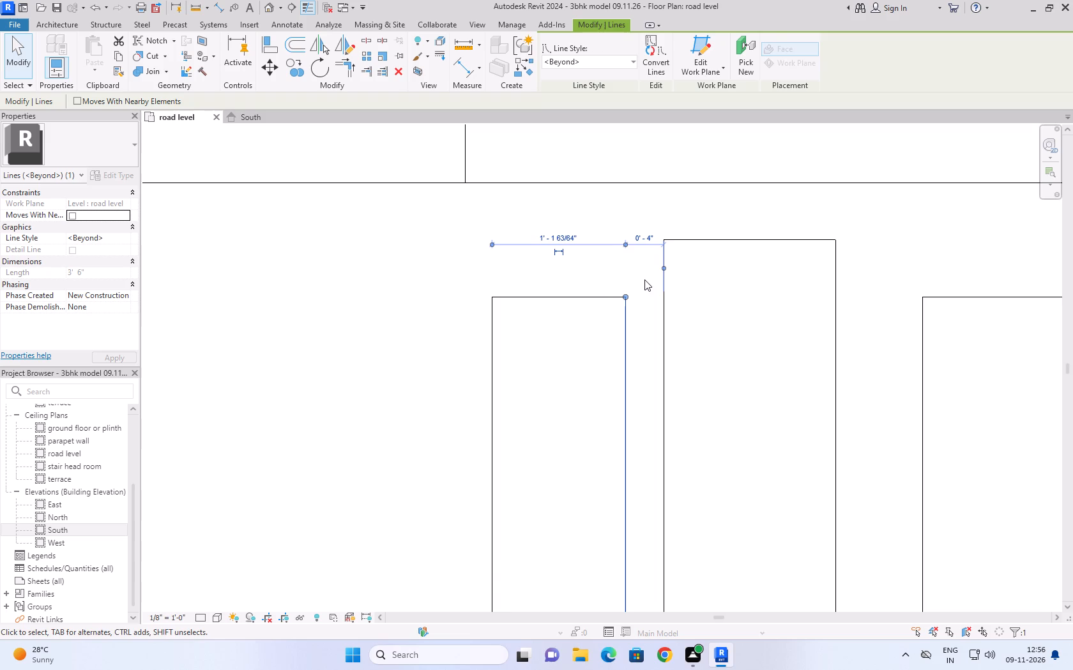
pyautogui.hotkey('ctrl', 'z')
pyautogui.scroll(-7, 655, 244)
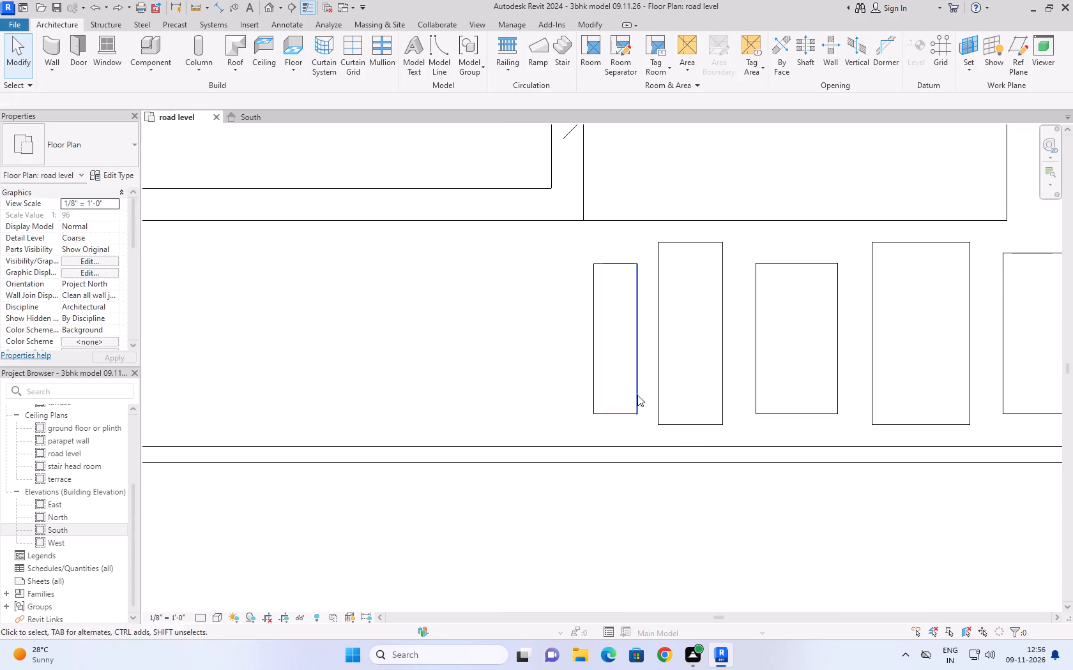
# Shift the second slab's edge facing the first slab so that the gap between them is 4".
pyautogui.click(660, 392)
pyautogui.scroll(4, 640, 459)
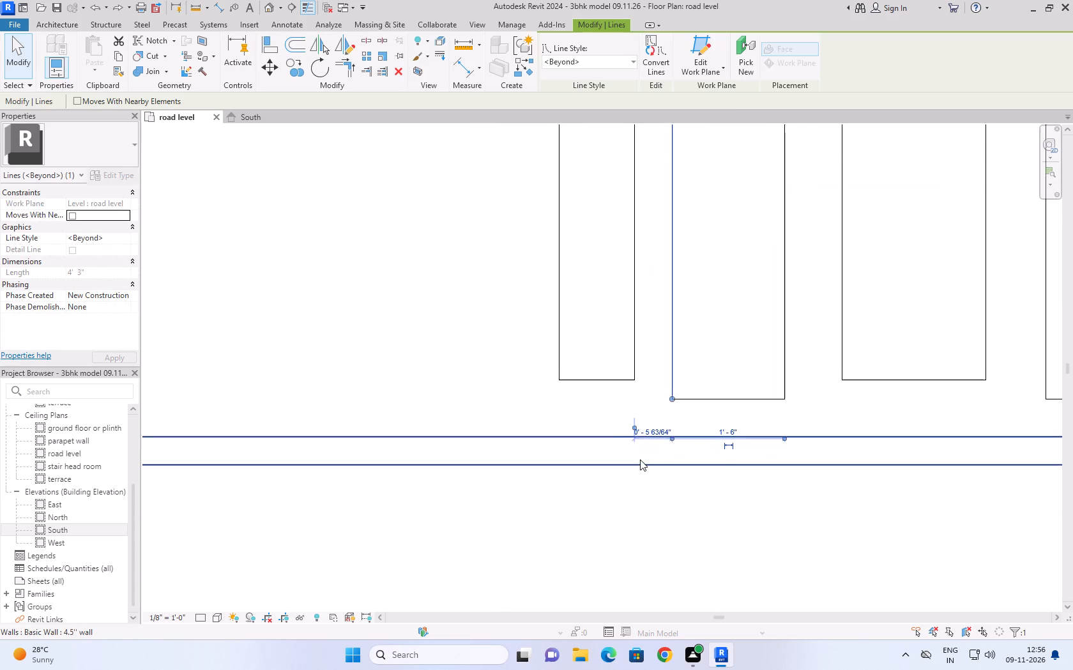
pyautogui.scroll(5, 640, 459)
pyautogui.click(652, 406)
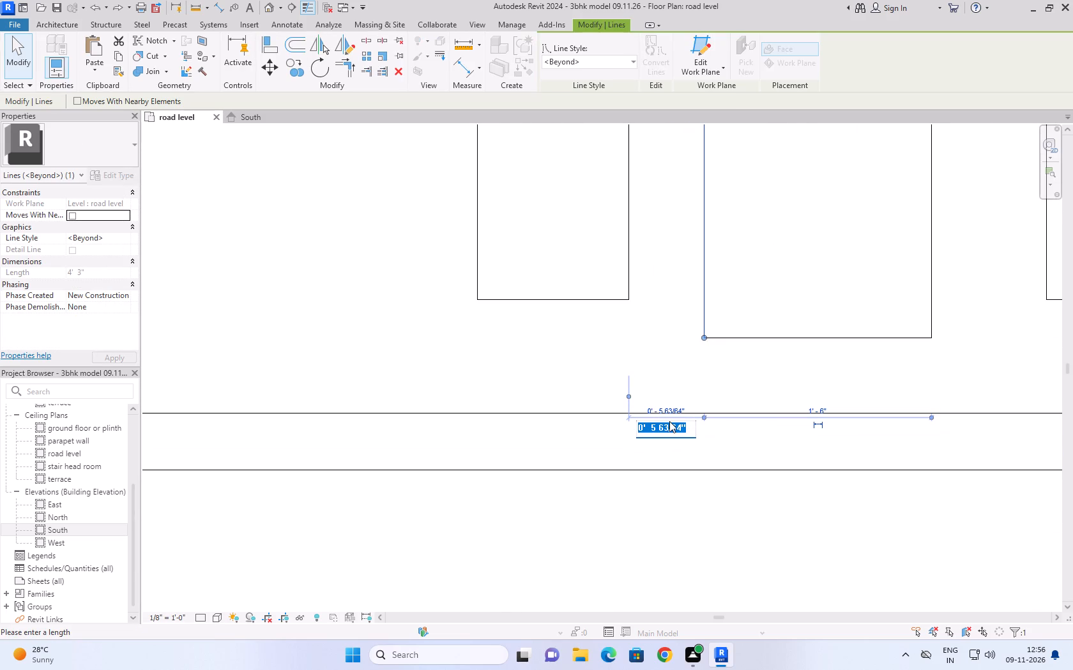
pyautogui.press('5')
pyautogui.press("'")
pyautogui.press("'")
pyautogui.press('BackSpace')
pyautogui.press('BackSpace')
pyautogui.press('BackSpace')
pyautogui.write("4''")
pyautogui.press('Return')
pyautogui.scroll(-8, 692, 464)
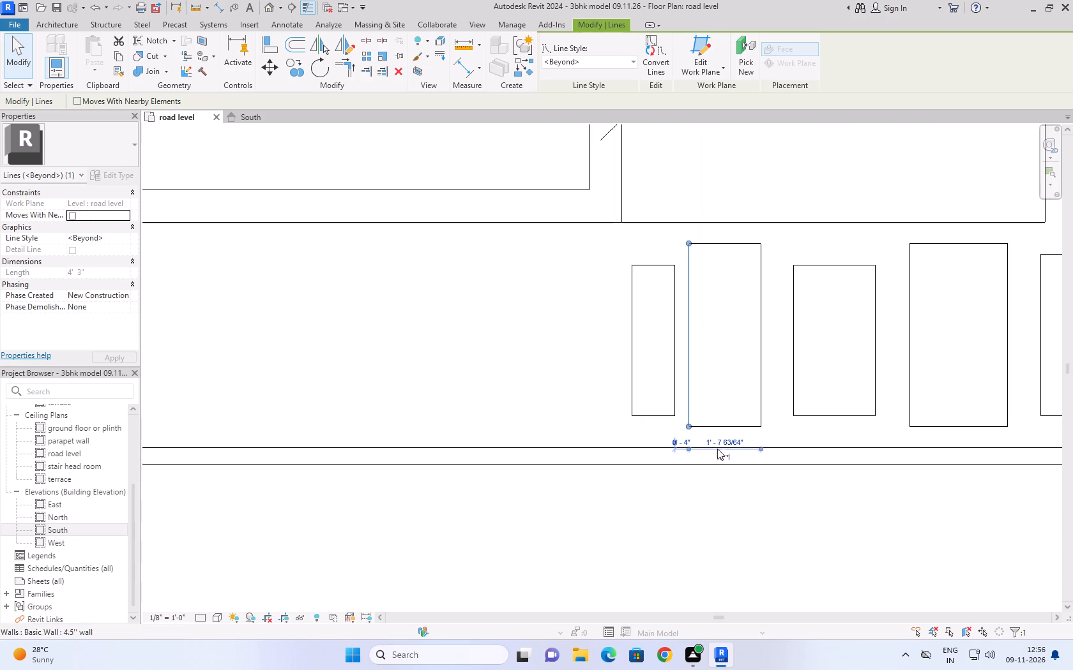
# Set the second slab's width to 1' by shifting its edge facing the third slab.
pyautogui.click(721, 426)
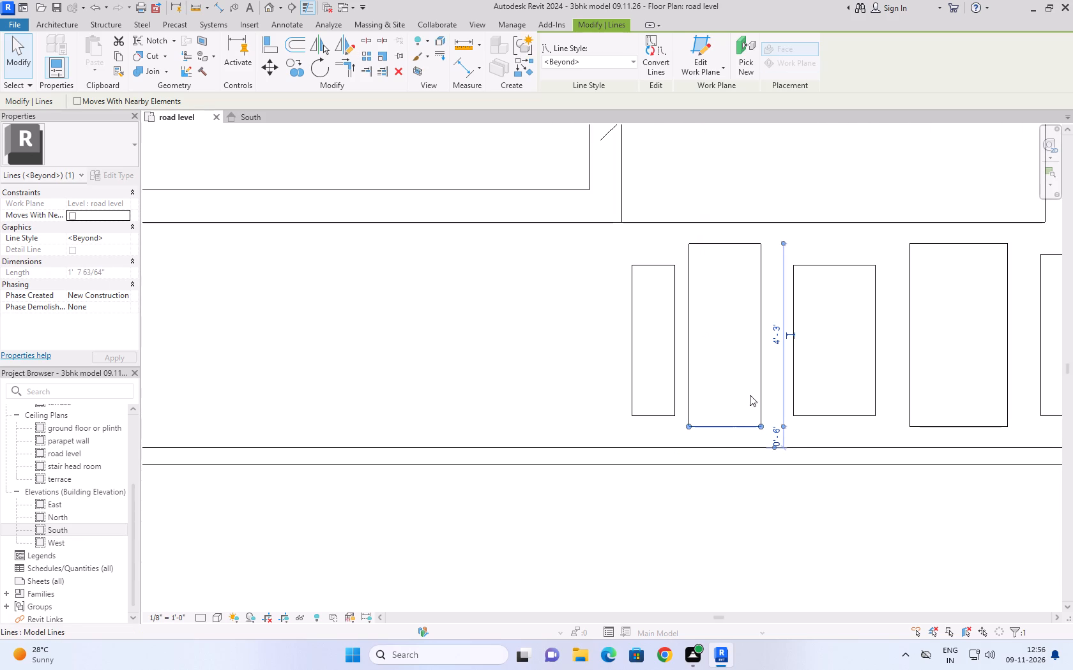
pyautogui.click(761, 373)
pyautogui.click(727, 207)
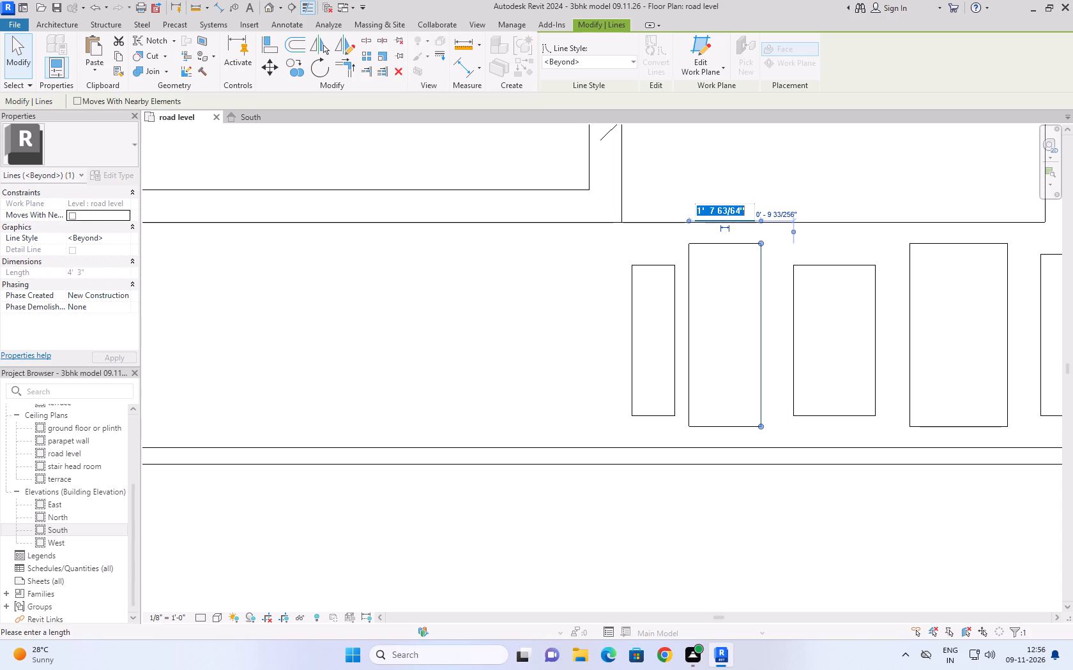
pyautogui.press('1')
pyautogui.press("'")
pyautogui.press('Return')
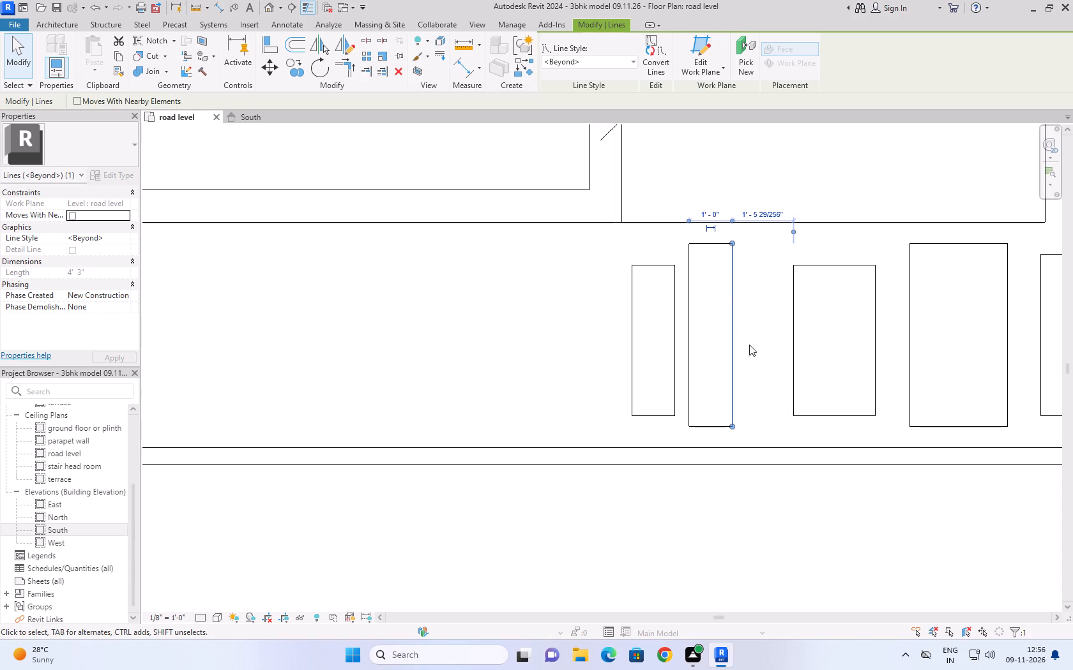
pyautogui.click(762, 316)
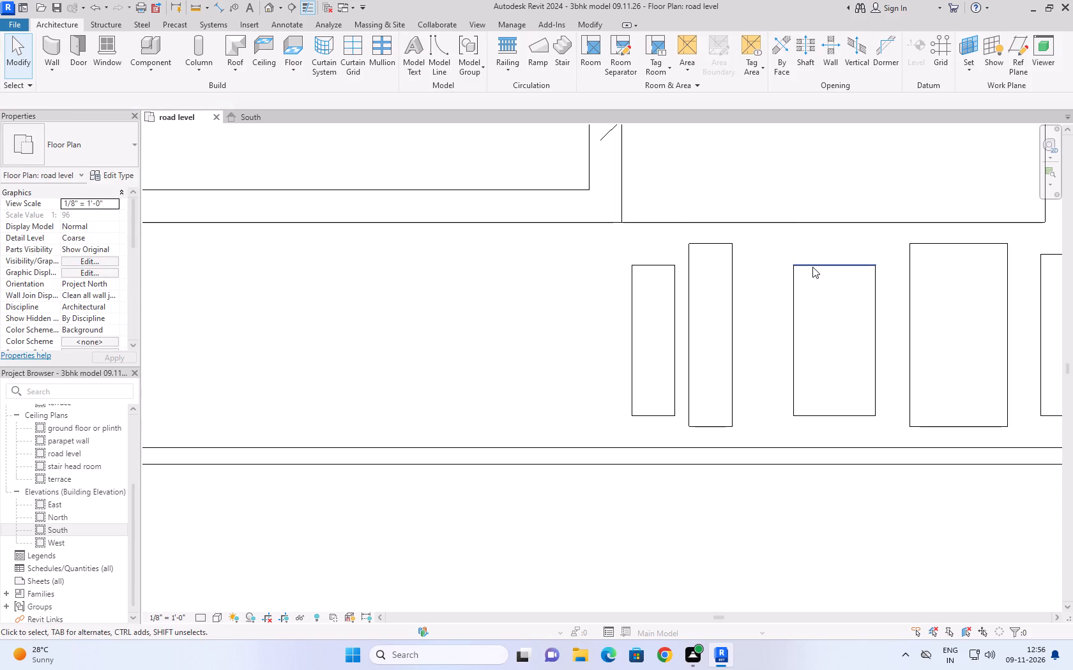
# Move the third slab horizontally closer to the narrowed second slab.
pyautogui.moveTo(782, 244); pyautogui.dragTo(889, 429)
pyautogui.moveTo(845, 417); pyautogui.dragTo(805, 419)
pyautogui.click(748, 557)
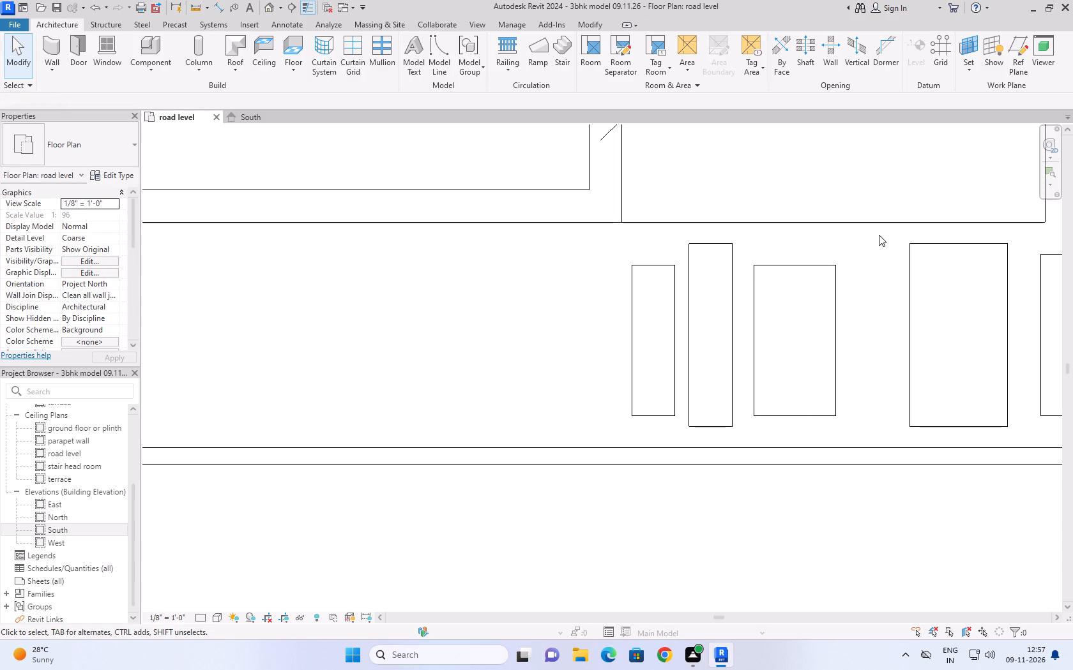
# Set the third slab's width to 1' by shifting its edge facing the fourth slab.
pyautogui.click(798, 267)
pyautogui.click(832, 325)
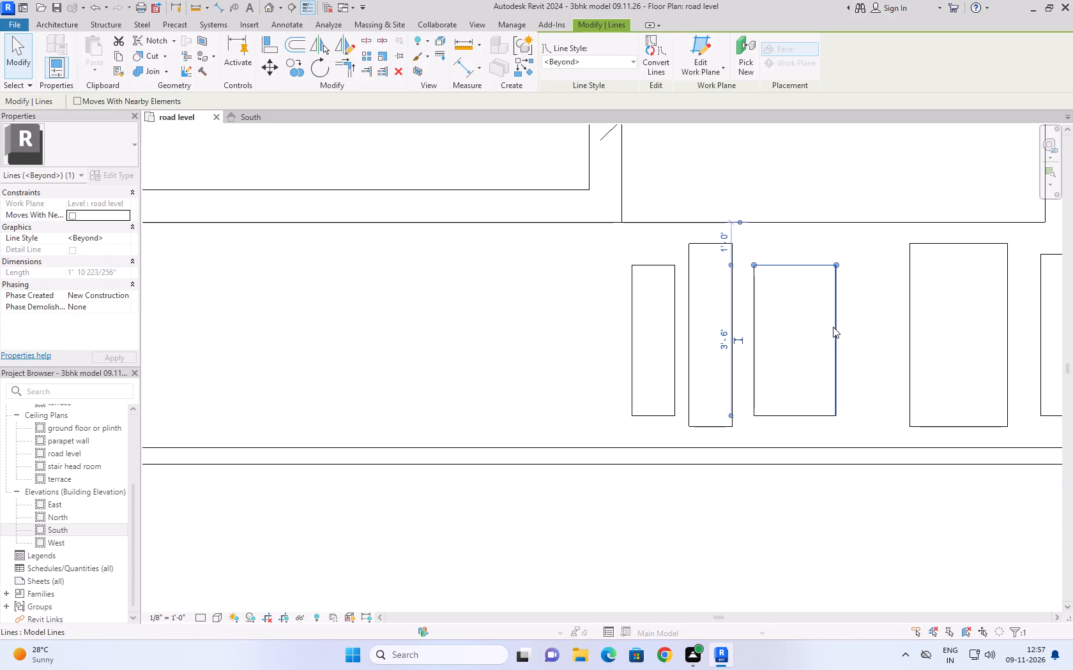
pyautogui.click(793, 238)
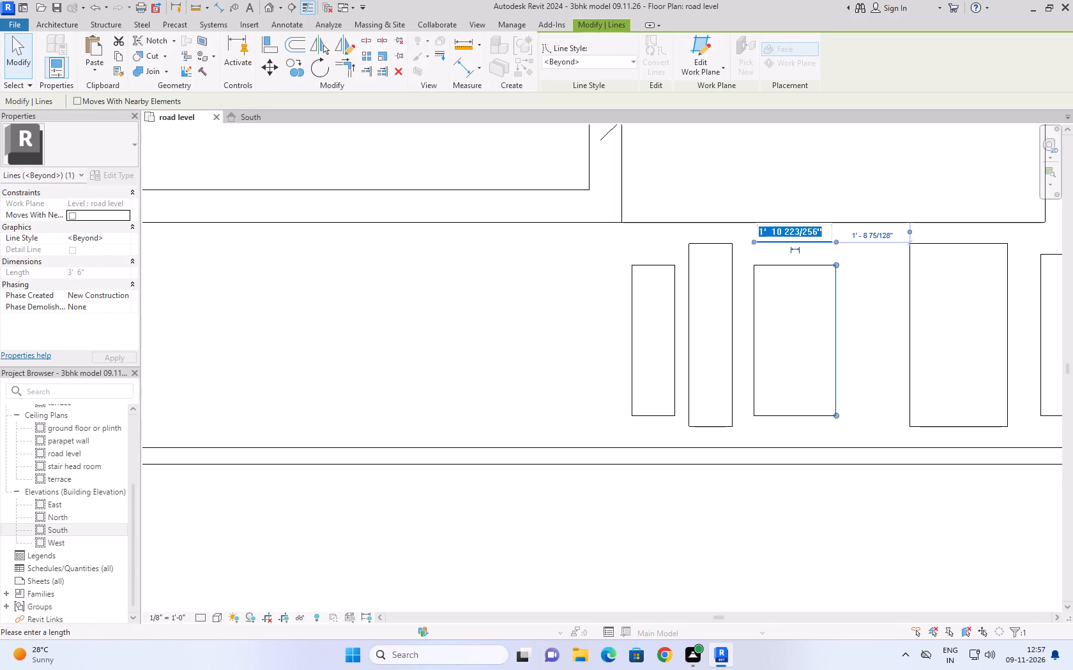
pyautogui.write("1'")
pyautogui.click(807, 182)
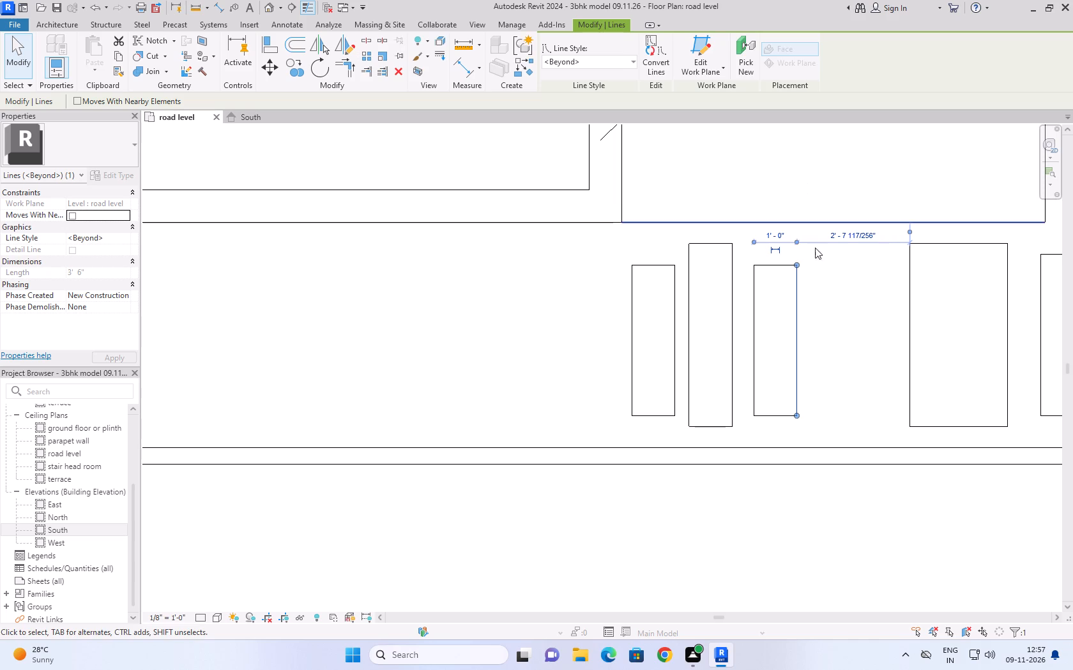
pyautogui.click(828, 350)
pyautogui.scroll(-7, 828, 350)
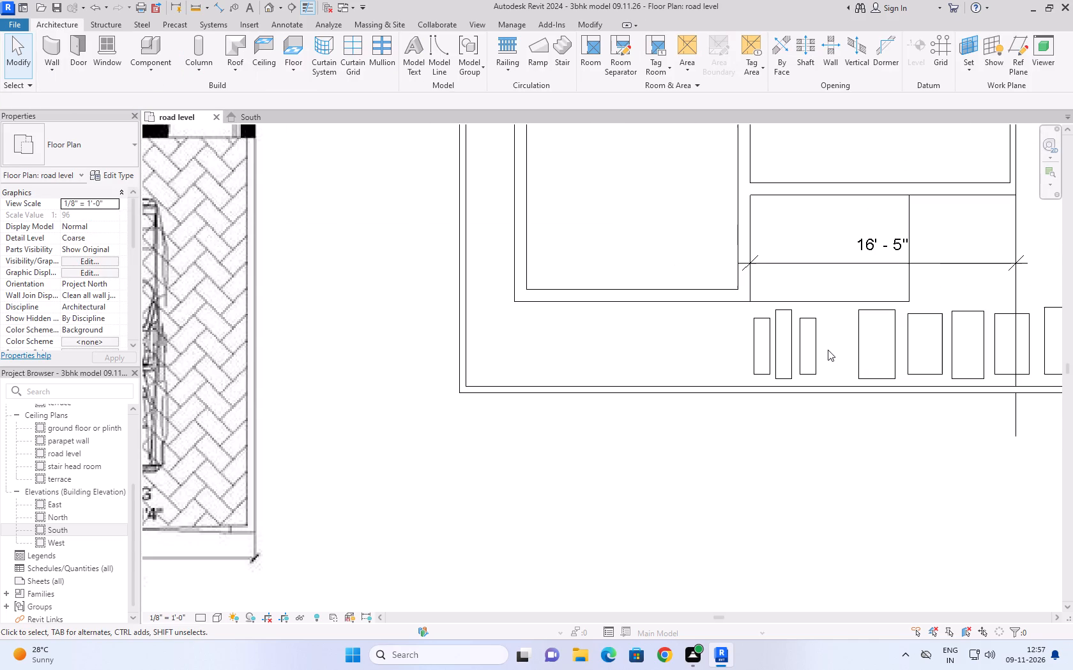
# Shift the first slab's edge facing the second slab so that it lies 1'6" from the second slab.
pyautogui.scroll(-8, 384, 465)
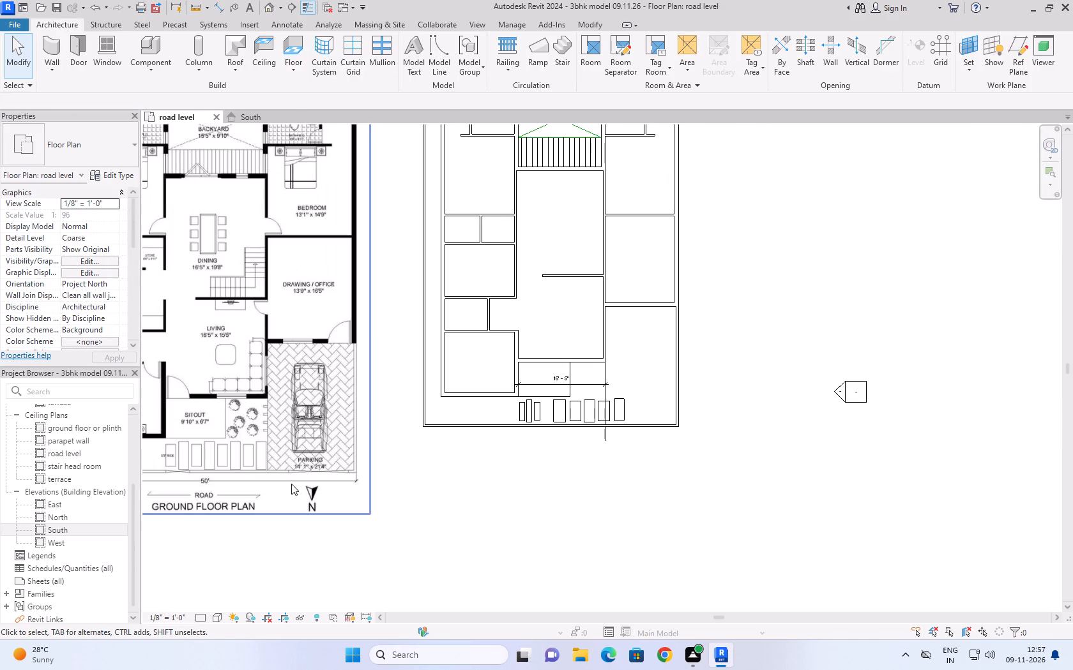
pyautogui.scroll(4, 559, 443)
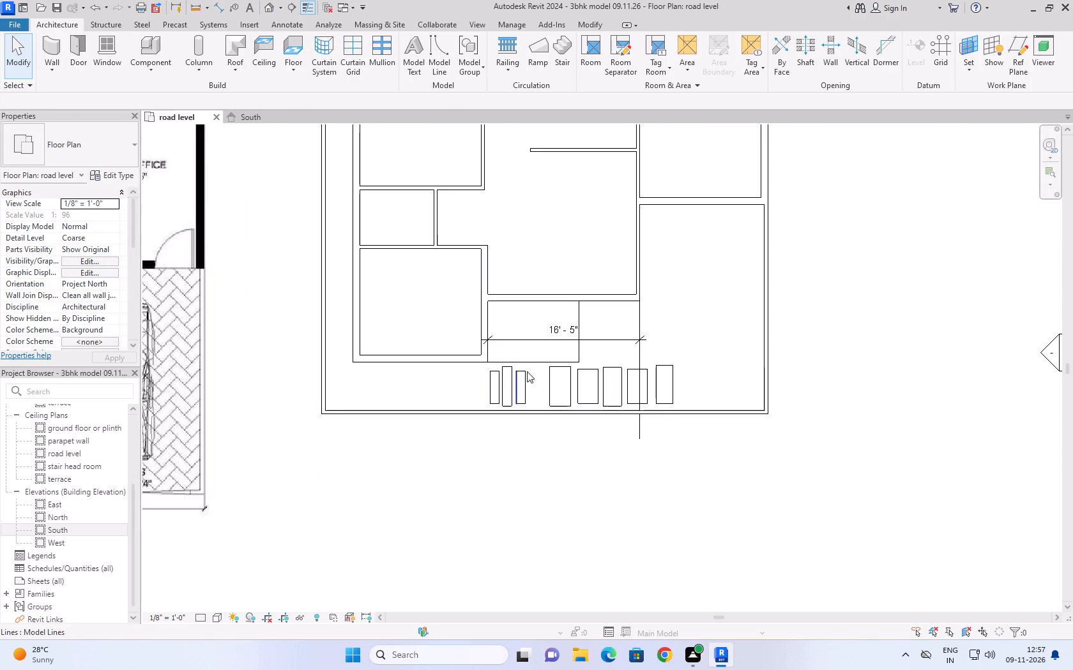
pyautogui.scroll(4, 535, 361)
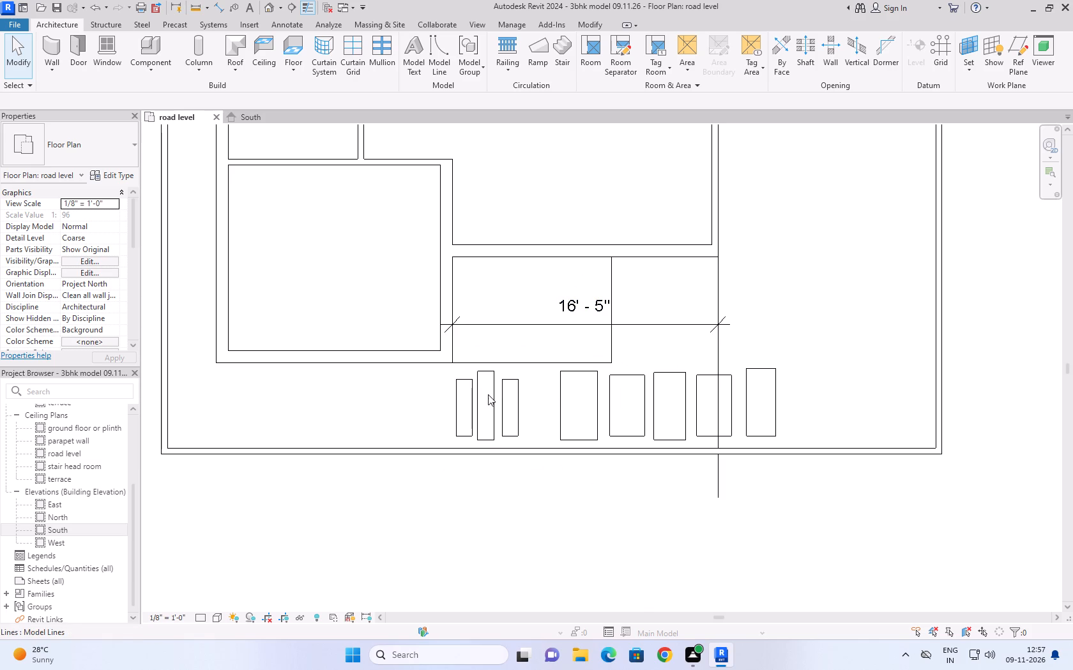
pyautogui.click(465, 379)
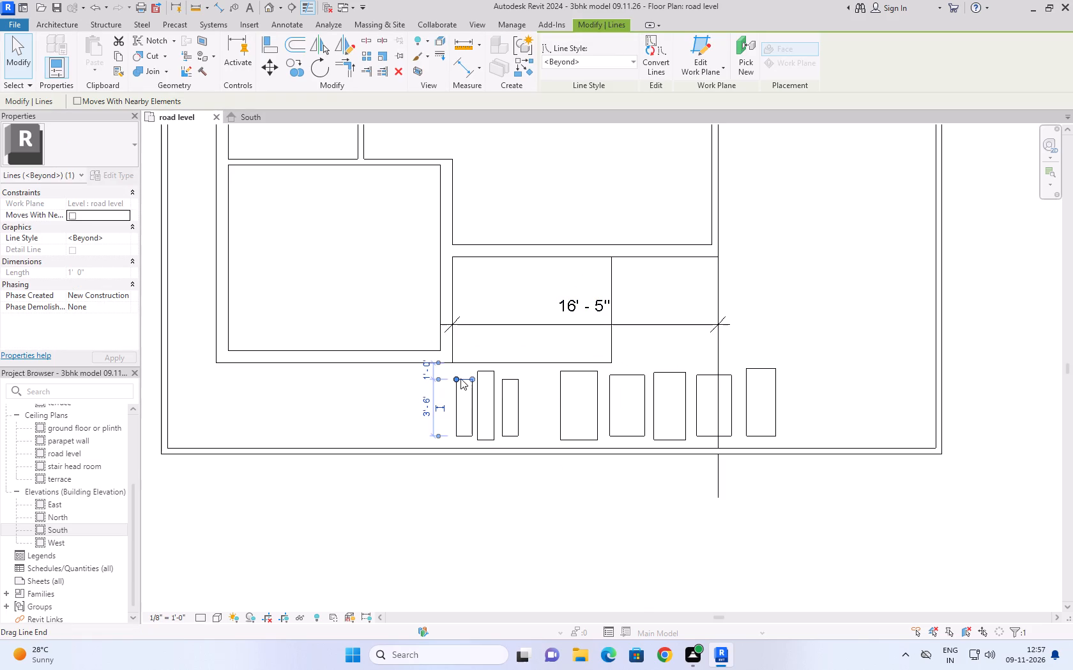
pyautogui.click(471, 405)
pyautogui.click(466, 350)
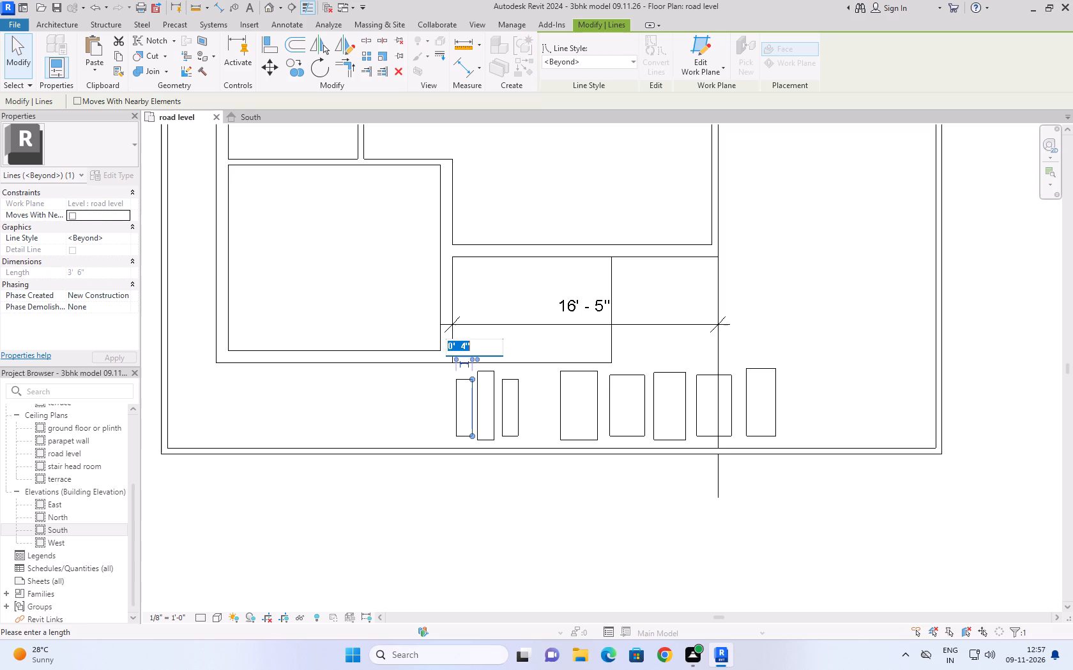
pyautogui.write("1'6''")
pyautogui.press('Return')
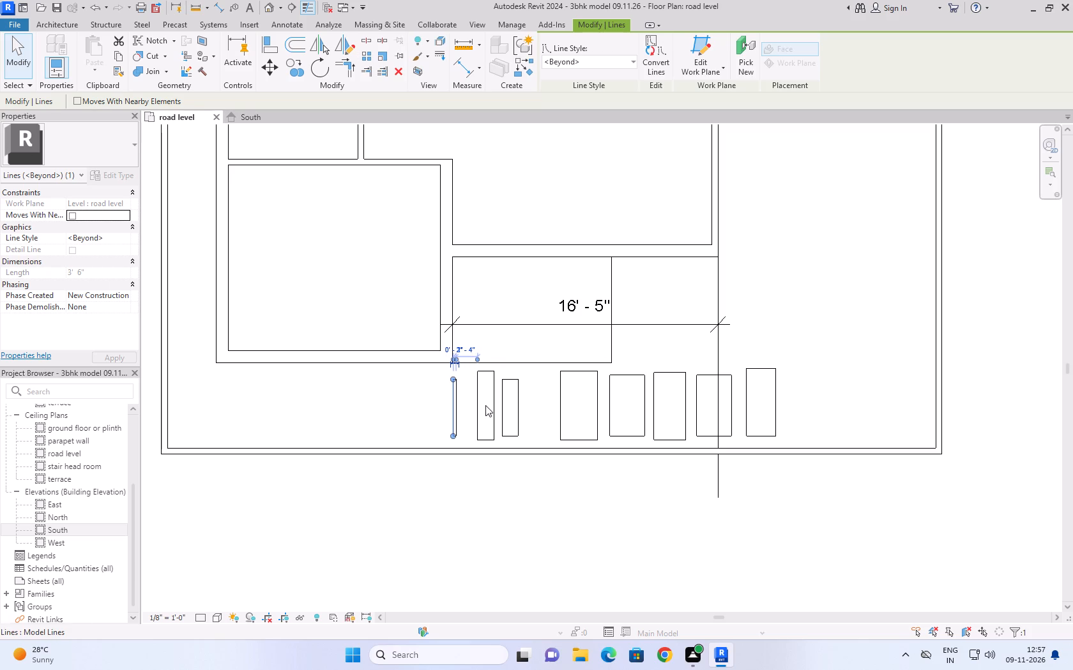
# Set the first slab's width to 1'6" by shifting the same edge further away from the second slab.
pyautogui.scroll(8, 444, 397)
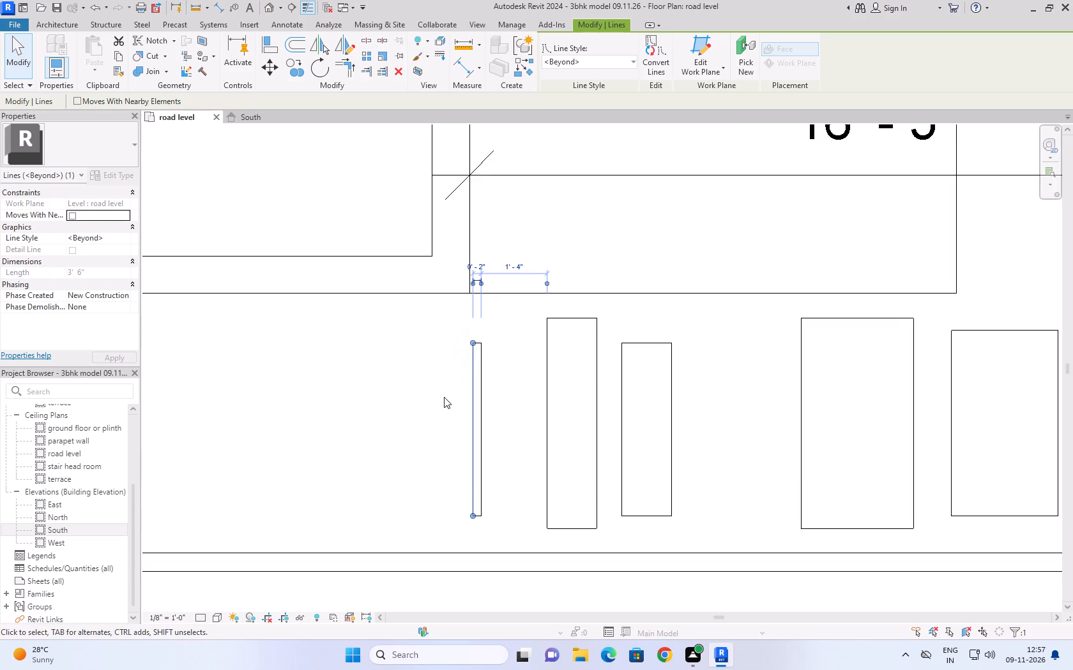
pyautogui.click(475, 267)
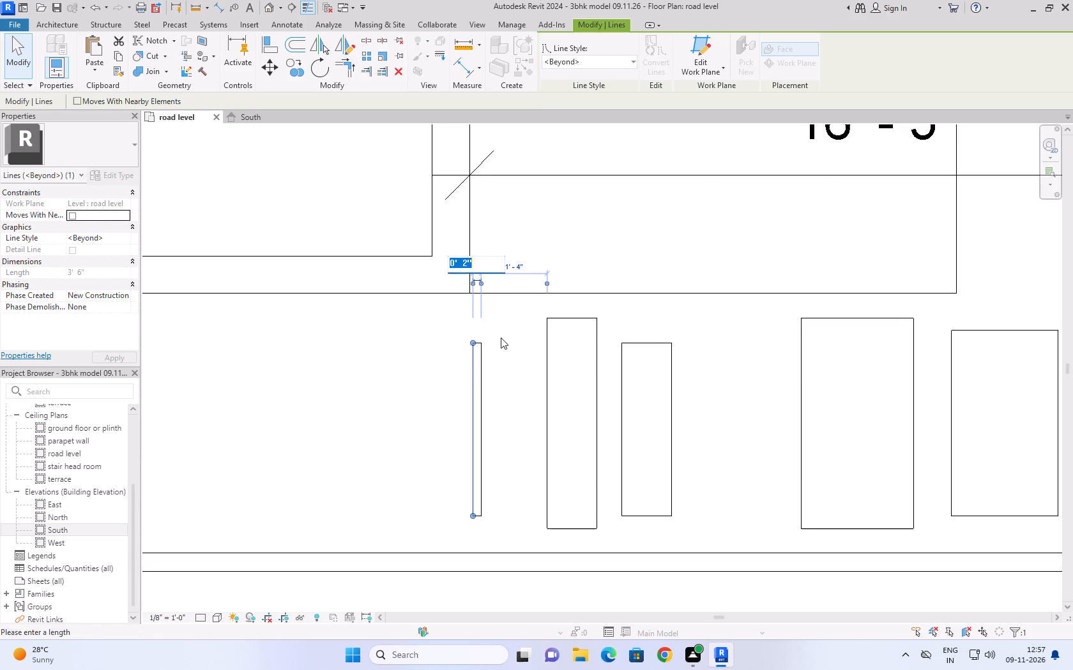
pyautogui.write("1'")
pyautogui.write("6''")
pyautogui.press('Return')
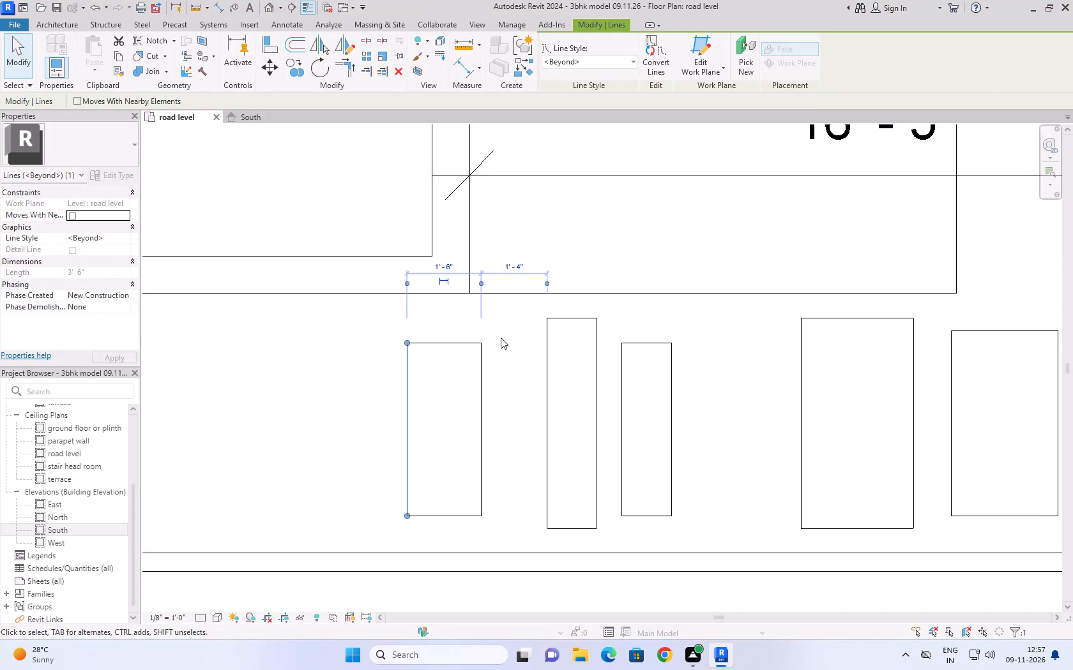
pyautogui.click(515, 331)
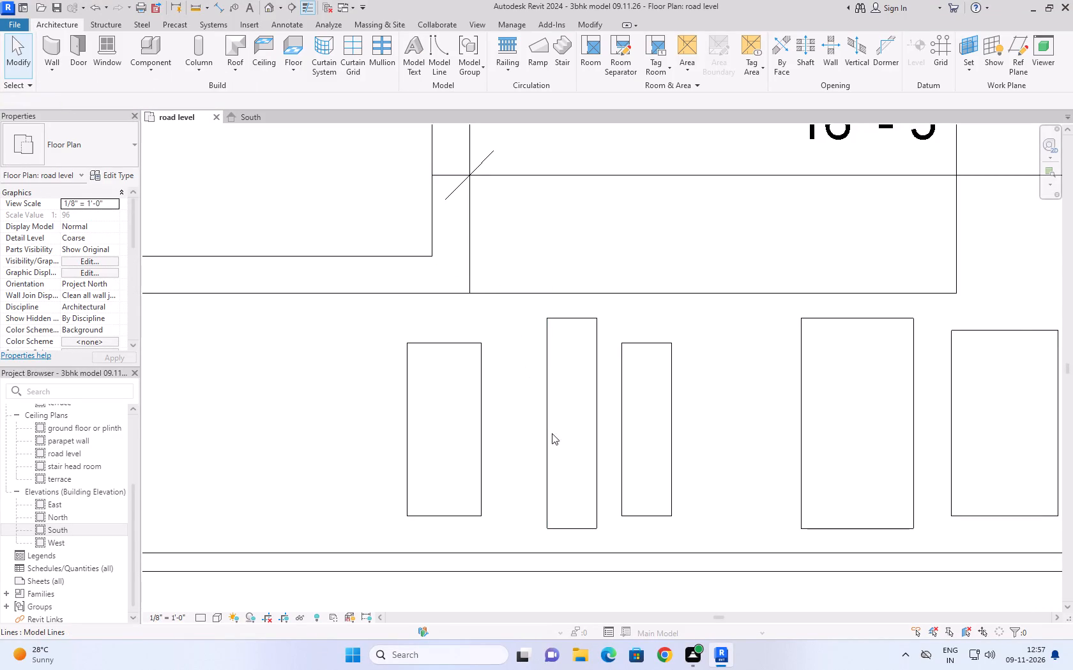
# Set the second slab's width to 1'6" by shifting its edge facing the third slab.
pyautogui.scroll(-3, 584, 348)
pyautogui.scroll(-3, 658, 352)
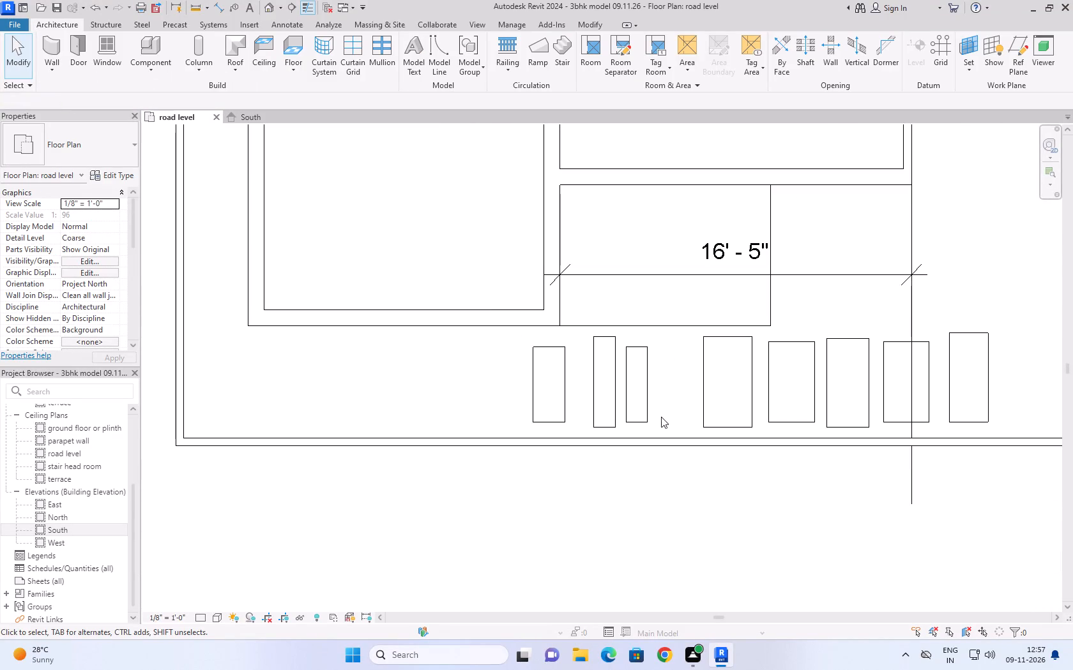
pyautogui.scroll(1, 628, 415)
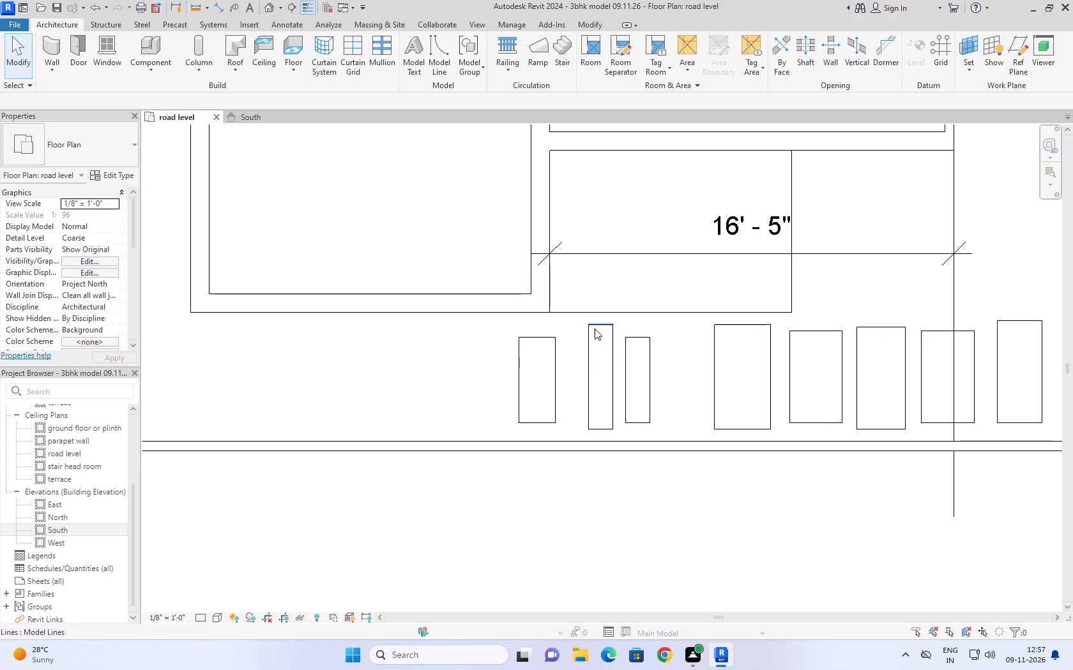
pyautogui.click(611, 368)
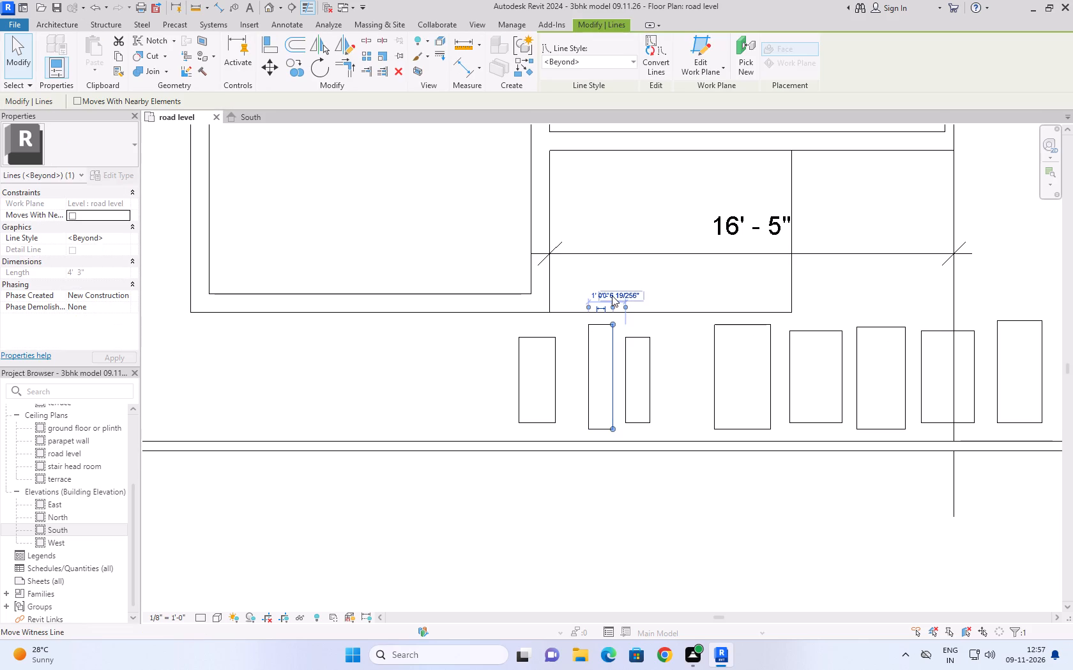
pyautogui.scroll(8, 612, 295)
pyautogui.middleClick(612, 295)
pyautogui.click(575, 305)
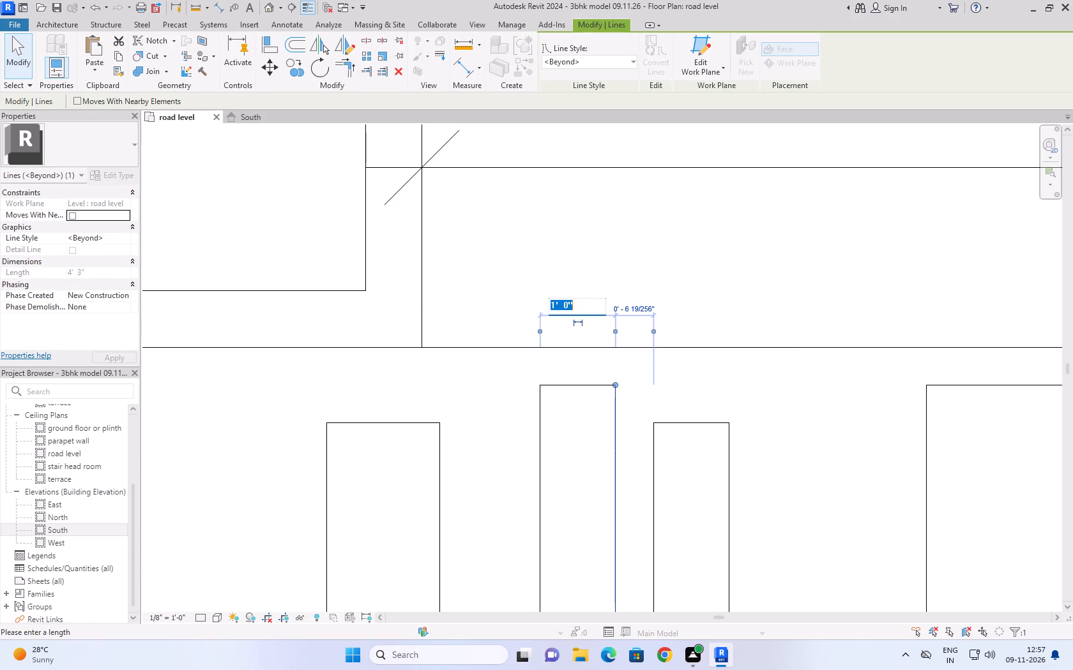
pyautogui.write("1'6''")
pyautogui.press('Return')
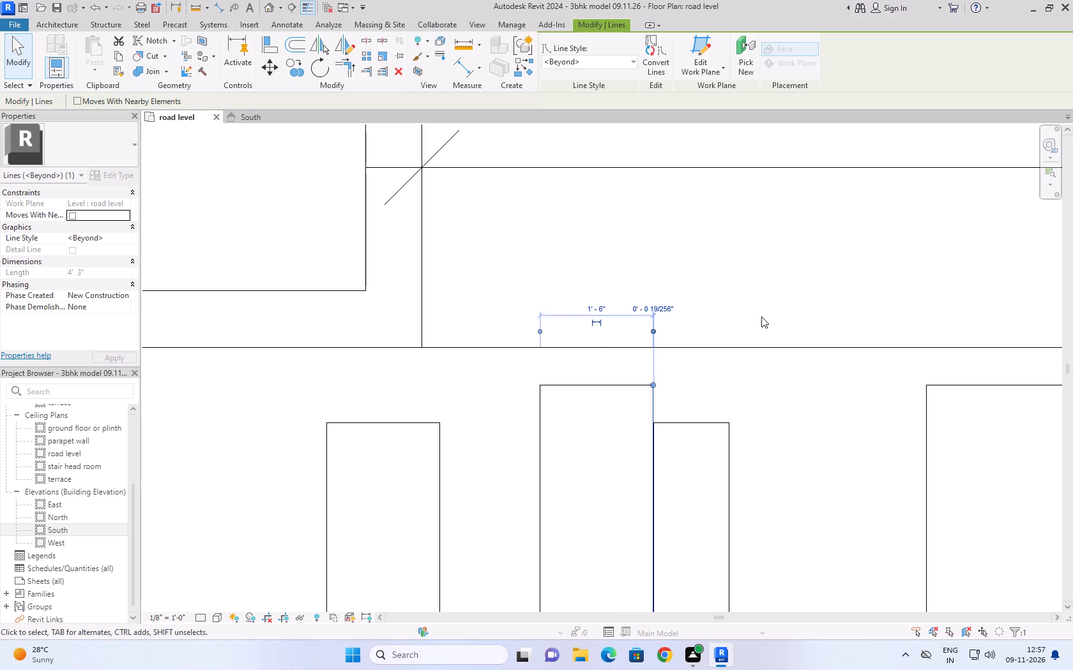
pyautogui.scroll(-4, 761, 266)
pyautogui.scroll(-1, 751, 410)
pyautogui.click(778, 405)
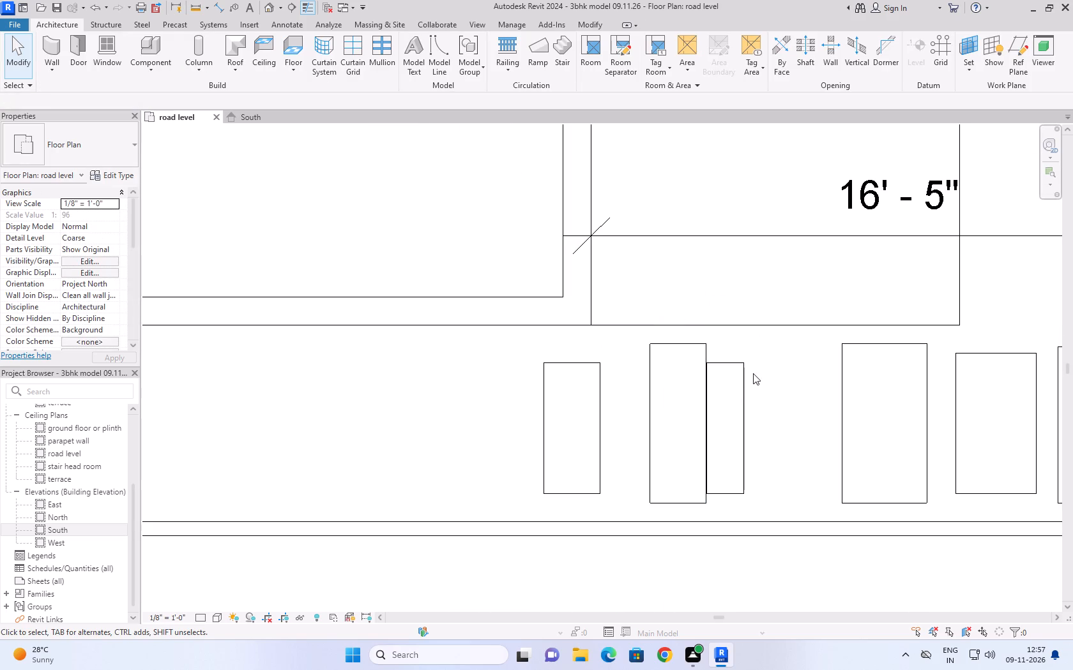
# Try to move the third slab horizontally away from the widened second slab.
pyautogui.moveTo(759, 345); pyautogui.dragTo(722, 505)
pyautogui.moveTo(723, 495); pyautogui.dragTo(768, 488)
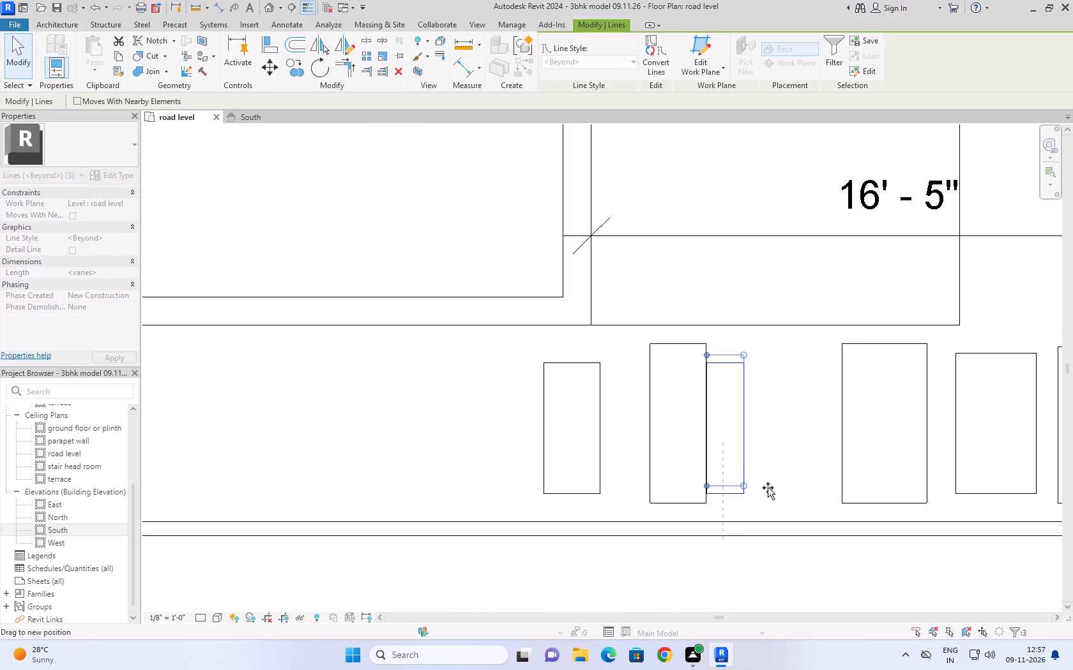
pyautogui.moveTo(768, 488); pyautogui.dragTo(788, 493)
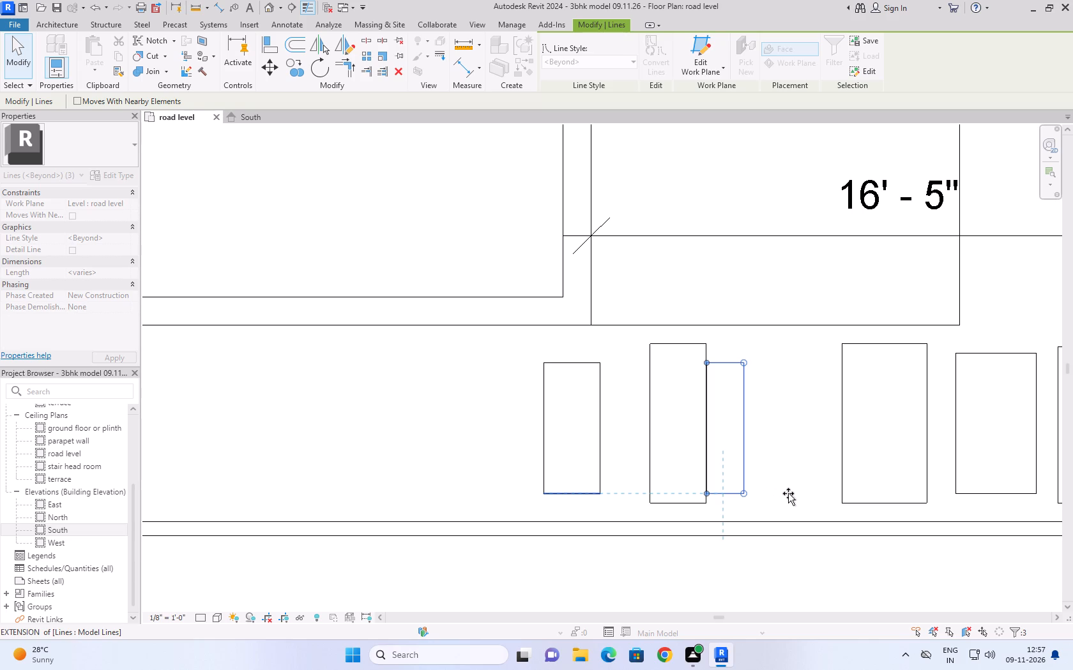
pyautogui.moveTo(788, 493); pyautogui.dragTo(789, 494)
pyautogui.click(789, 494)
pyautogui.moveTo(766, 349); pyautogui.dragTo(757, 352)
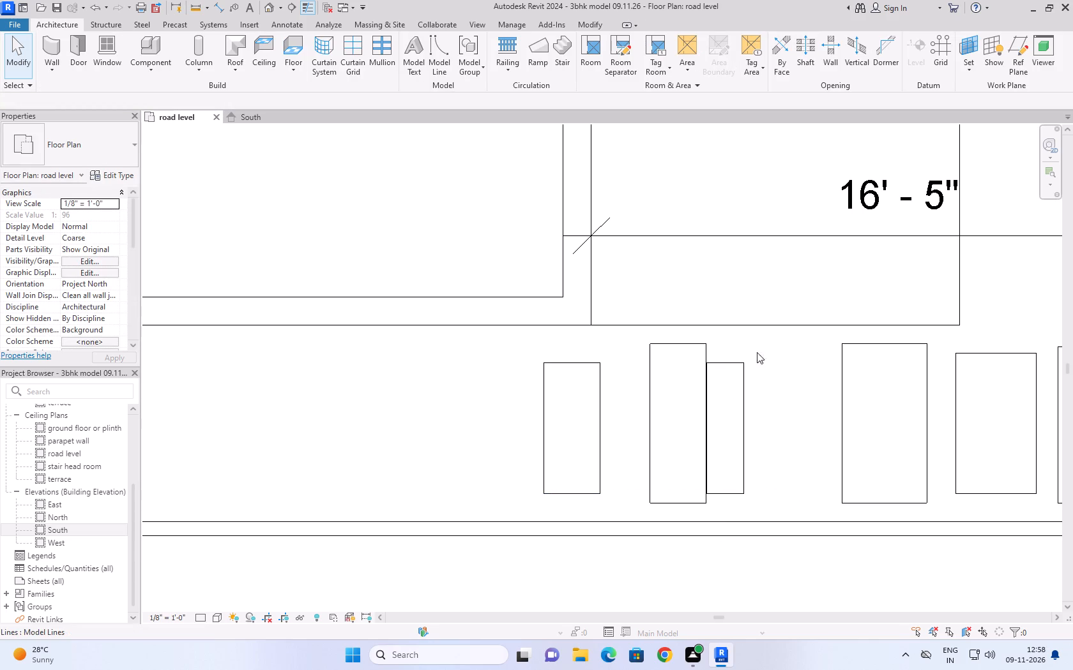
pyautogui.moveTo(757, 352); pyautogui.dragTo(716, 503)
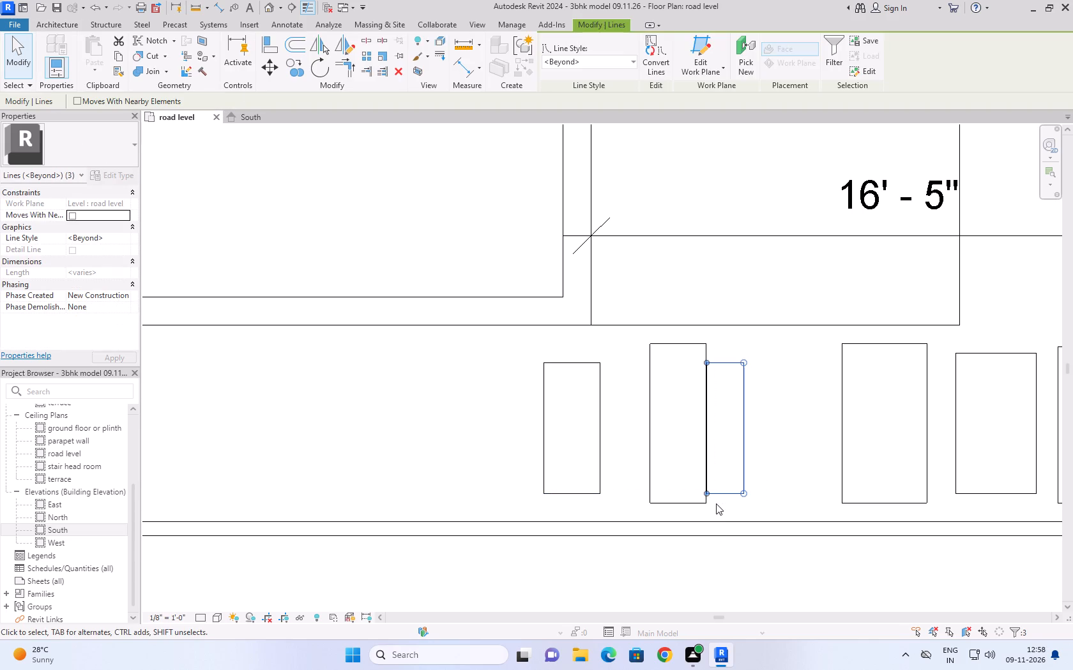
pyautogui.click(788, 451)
# Move the second slab vertically so that its lower edge lines up with the first slab's lower edge.
pyautogui.moveTo(624, 339); pyautogui.dragTo(689, 517)
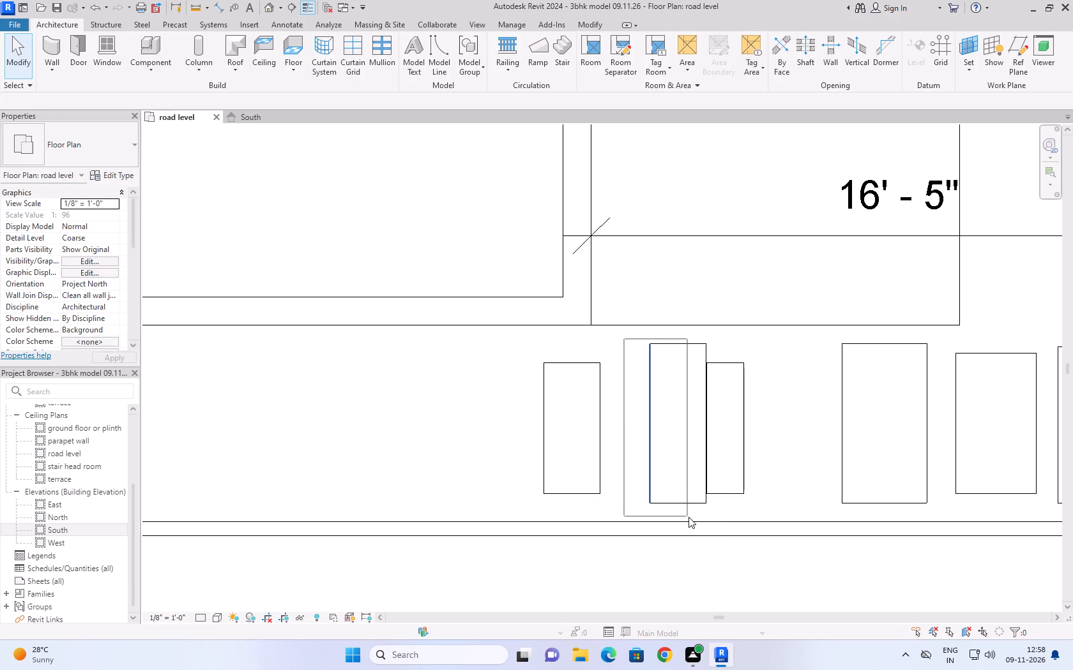
pyautogui.moveTo(689, 517); pyautogui.dragTo(721, 511)
pyautogui.moveTo(690, 501); pyautogui.dragTo(678, 501)
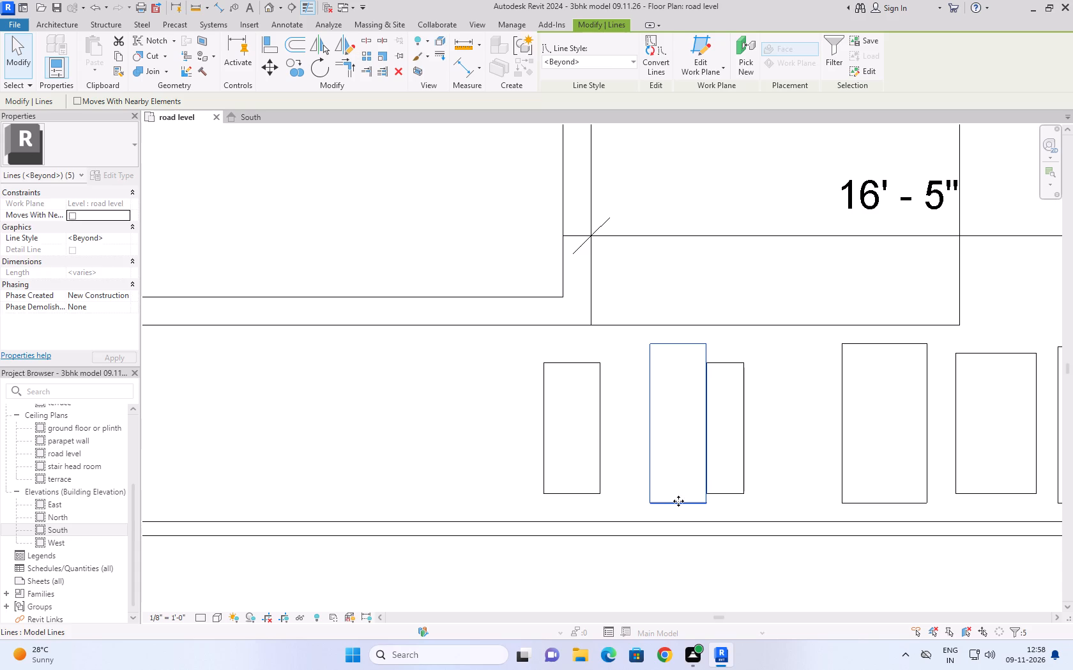
pyautogui.moveTo(678, 501); pyautogui.dragTo(635, 495)
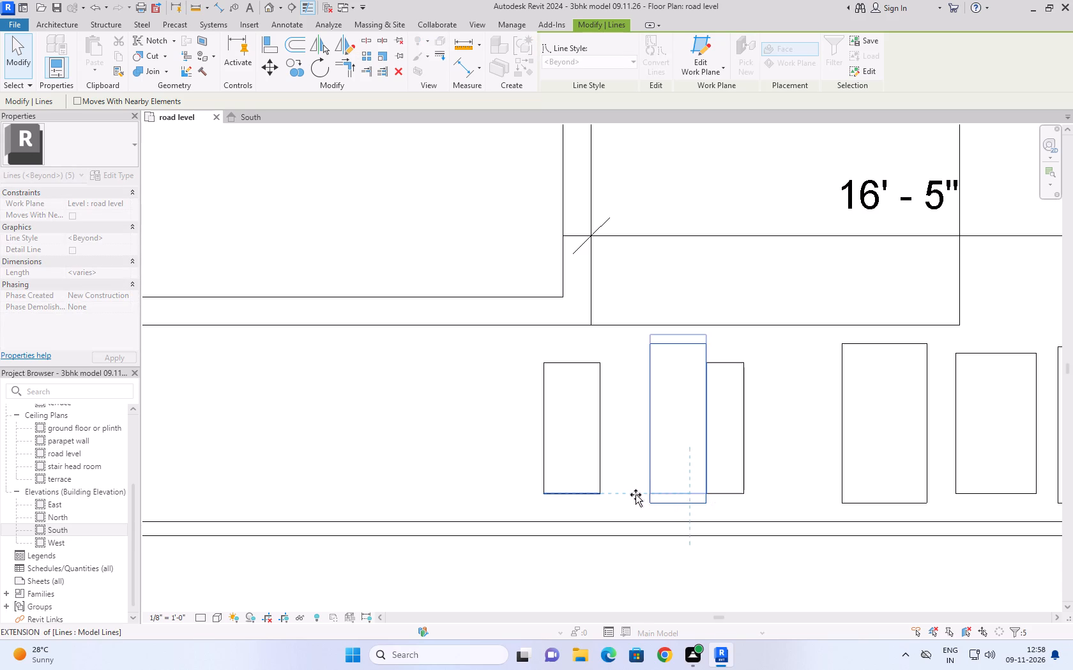
pyautogui.moveTo(635, 495); pyautogui.dragTo(634, 495)
pyautogui.click(634, 429)
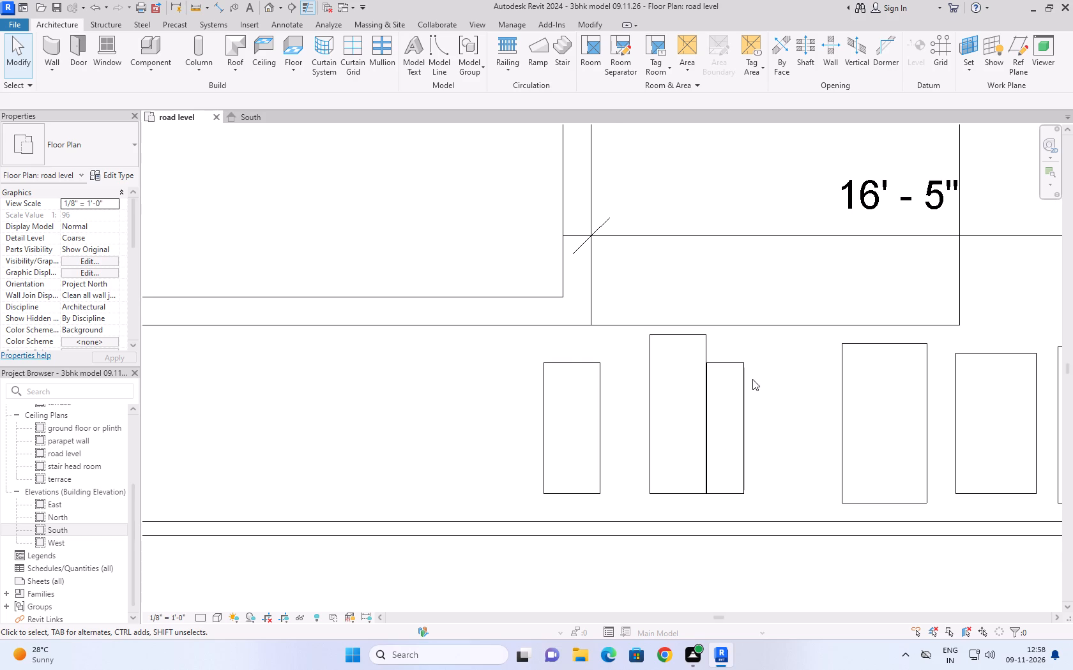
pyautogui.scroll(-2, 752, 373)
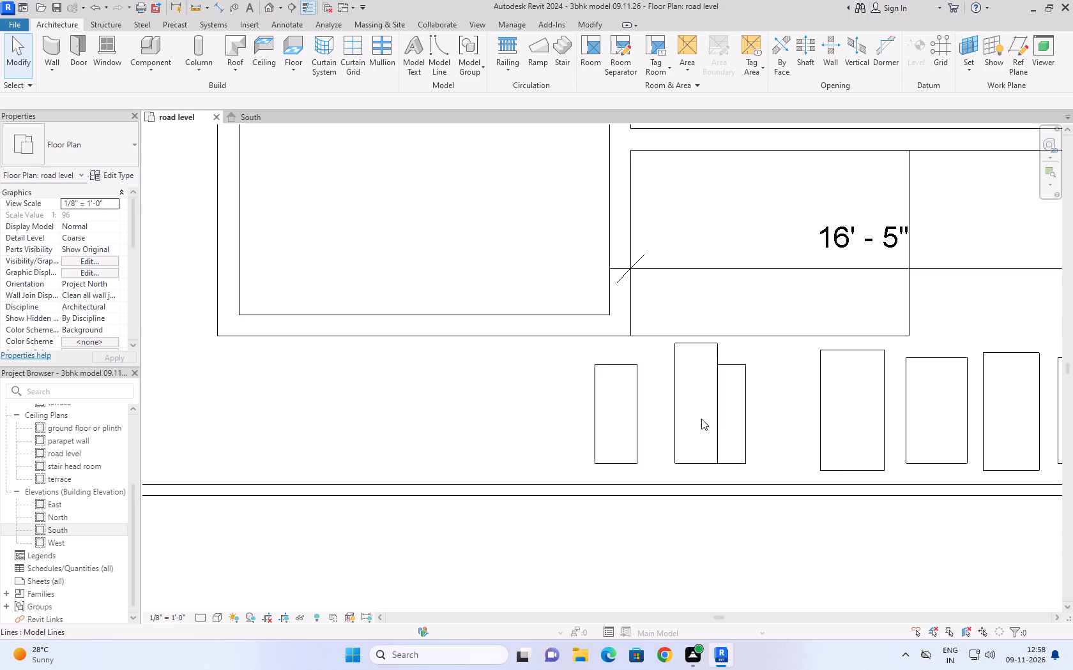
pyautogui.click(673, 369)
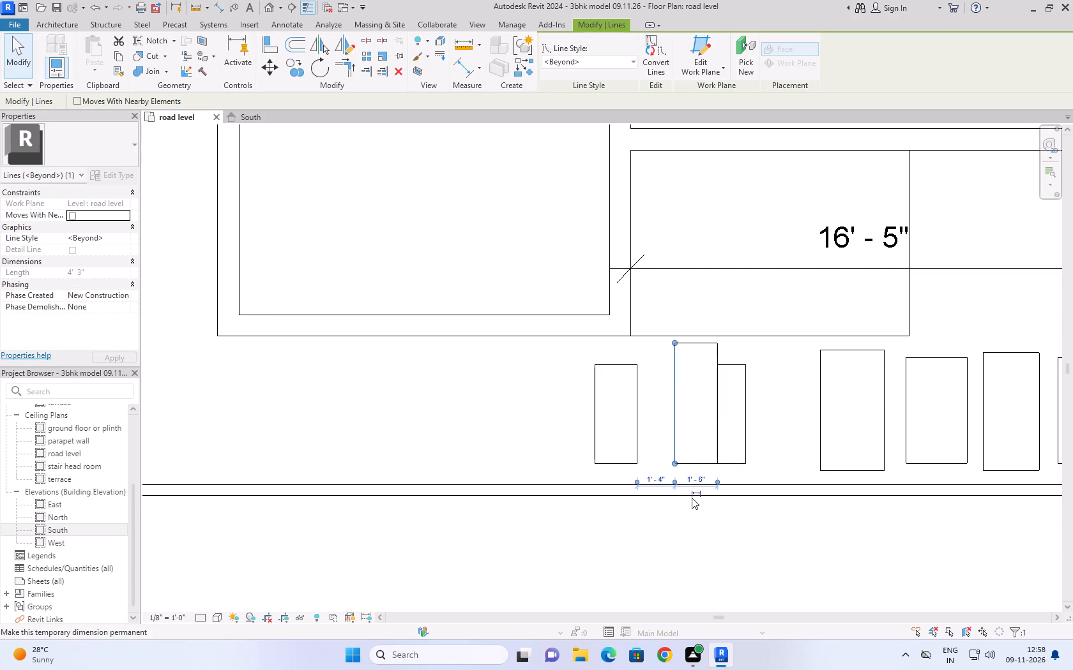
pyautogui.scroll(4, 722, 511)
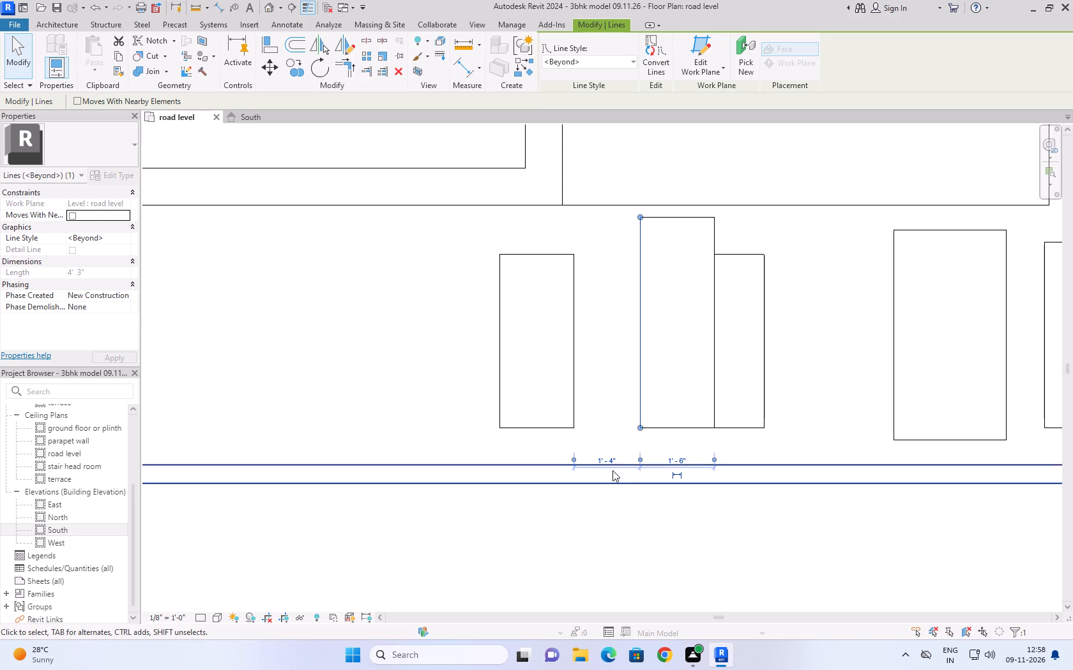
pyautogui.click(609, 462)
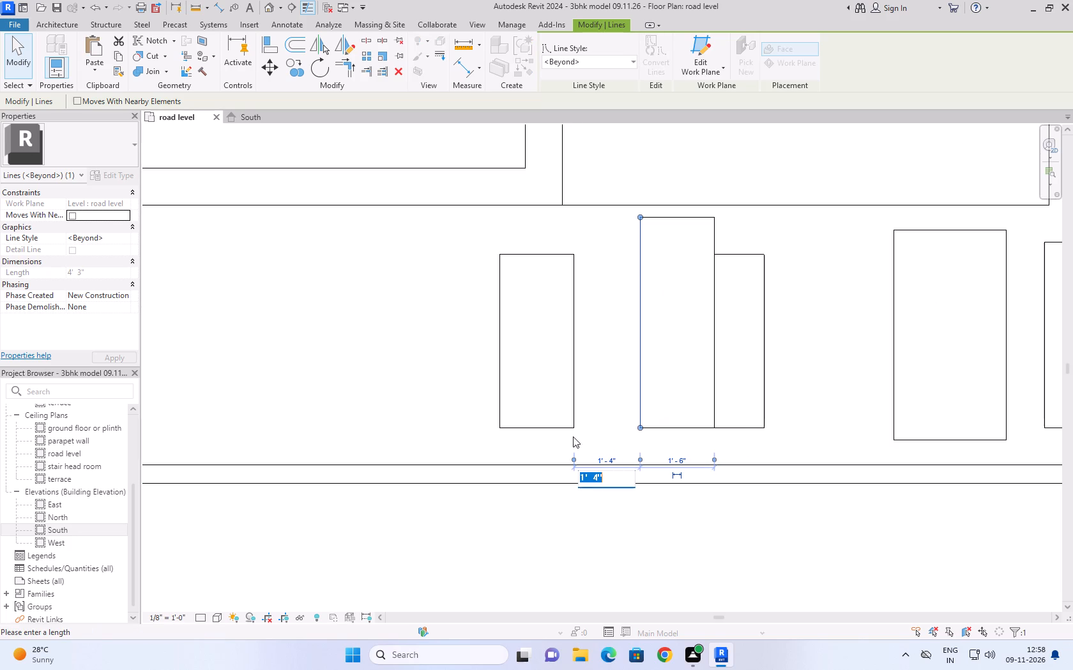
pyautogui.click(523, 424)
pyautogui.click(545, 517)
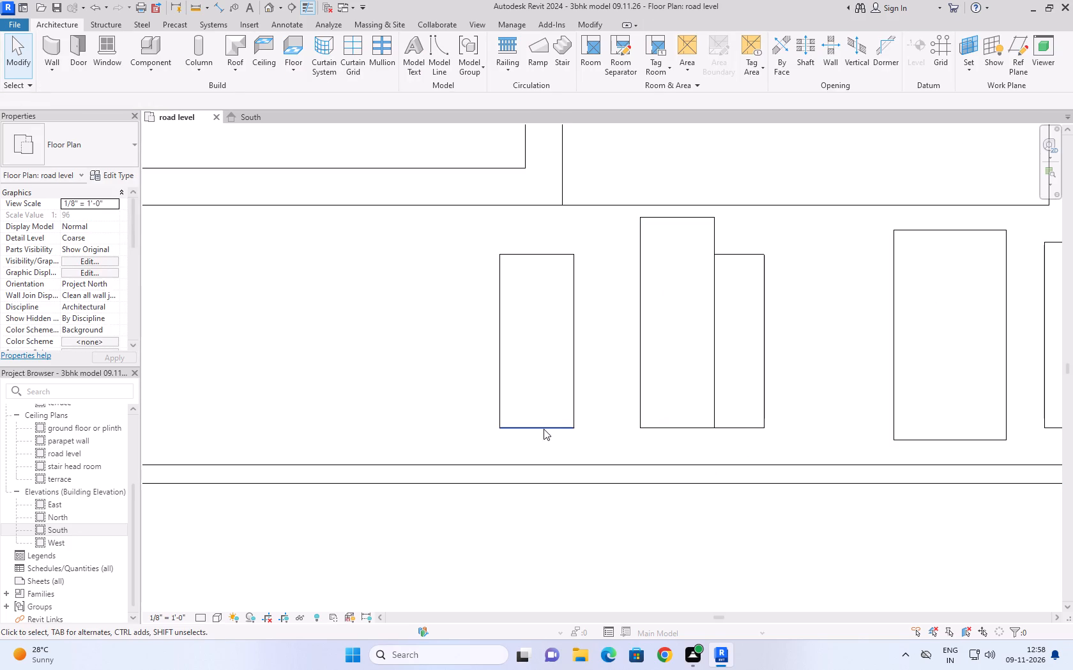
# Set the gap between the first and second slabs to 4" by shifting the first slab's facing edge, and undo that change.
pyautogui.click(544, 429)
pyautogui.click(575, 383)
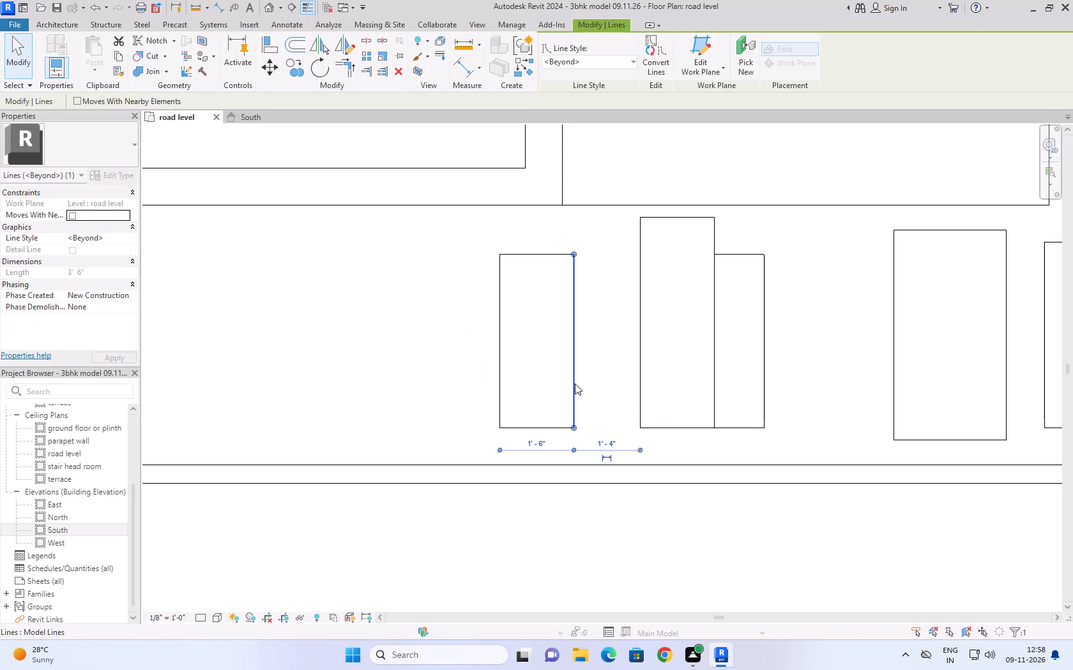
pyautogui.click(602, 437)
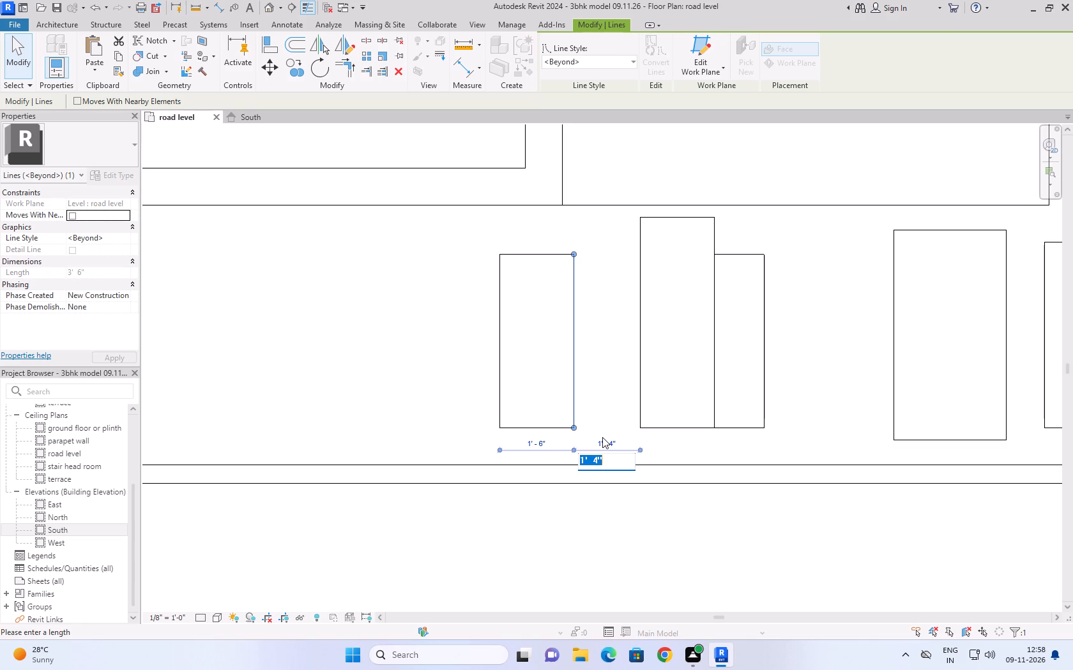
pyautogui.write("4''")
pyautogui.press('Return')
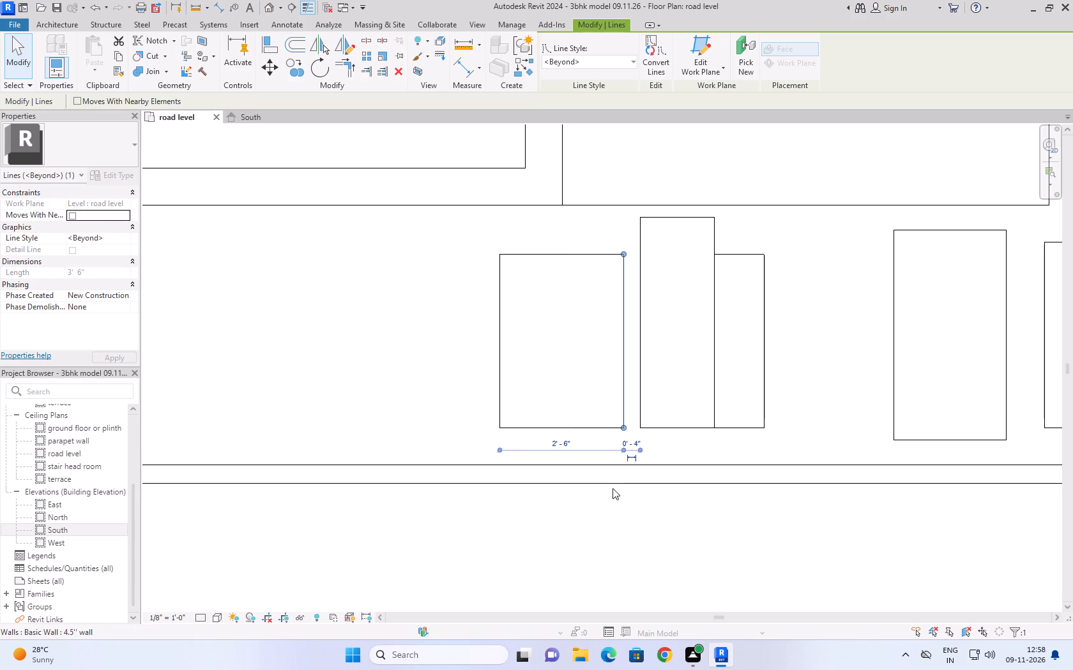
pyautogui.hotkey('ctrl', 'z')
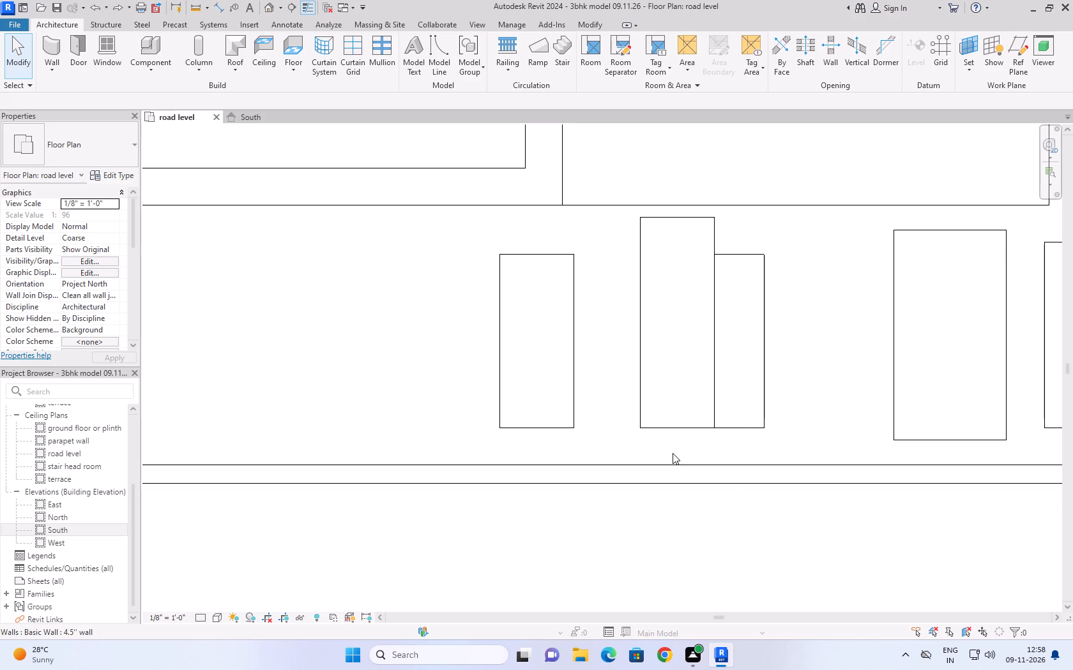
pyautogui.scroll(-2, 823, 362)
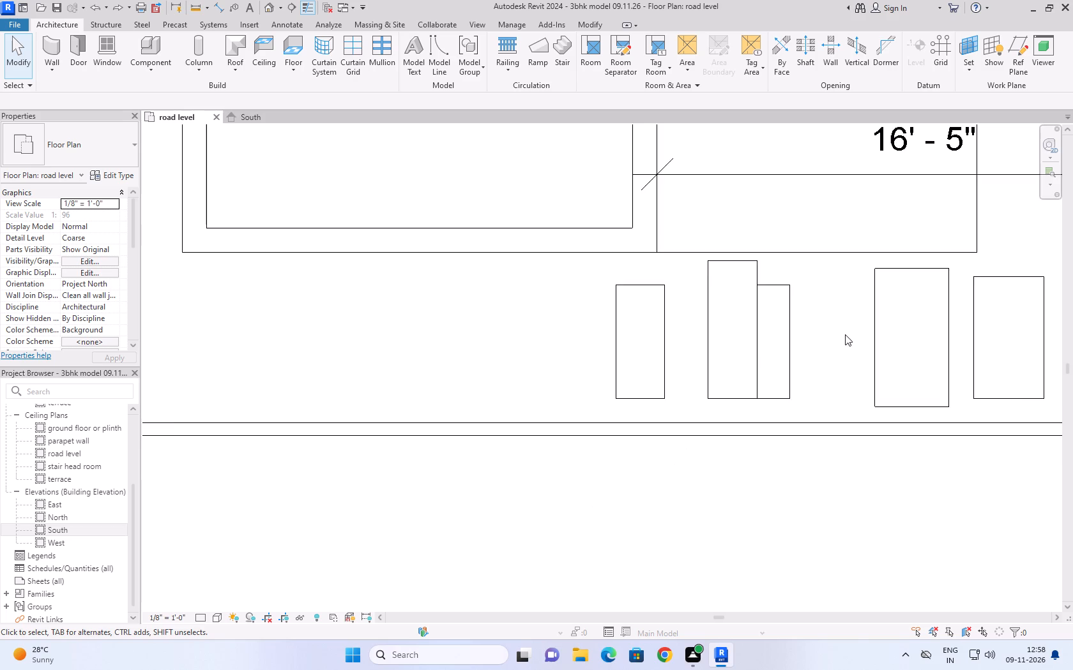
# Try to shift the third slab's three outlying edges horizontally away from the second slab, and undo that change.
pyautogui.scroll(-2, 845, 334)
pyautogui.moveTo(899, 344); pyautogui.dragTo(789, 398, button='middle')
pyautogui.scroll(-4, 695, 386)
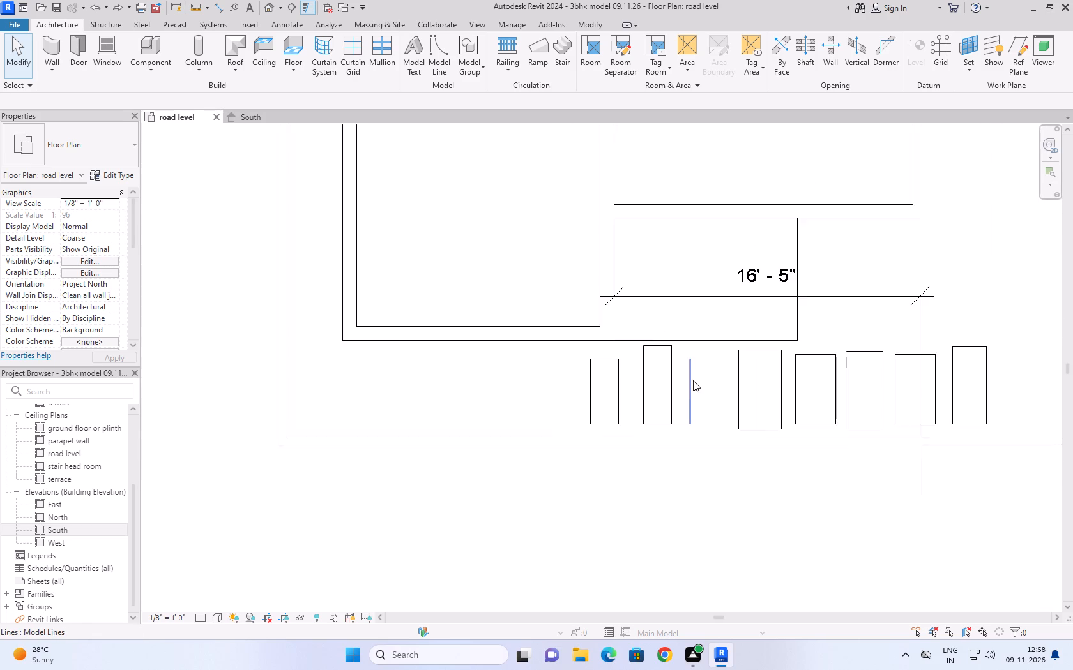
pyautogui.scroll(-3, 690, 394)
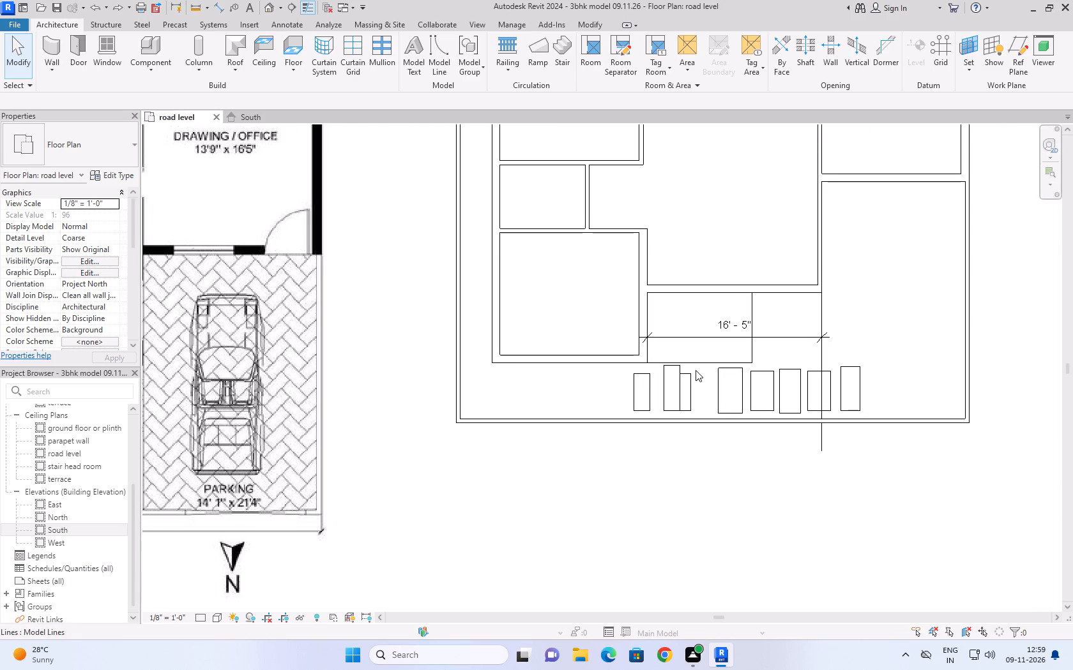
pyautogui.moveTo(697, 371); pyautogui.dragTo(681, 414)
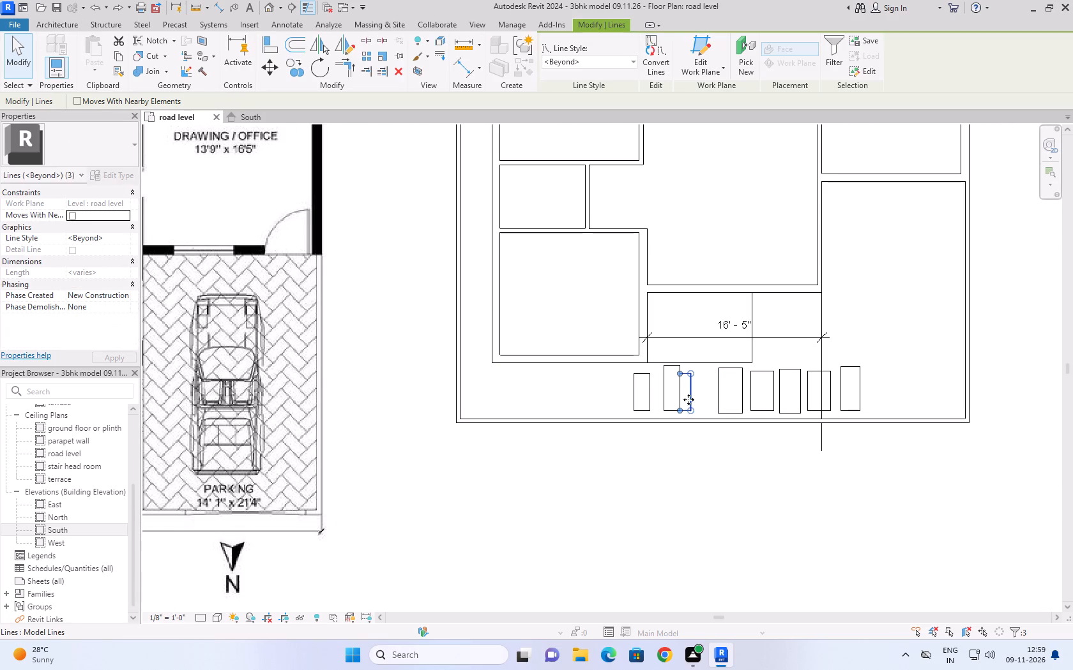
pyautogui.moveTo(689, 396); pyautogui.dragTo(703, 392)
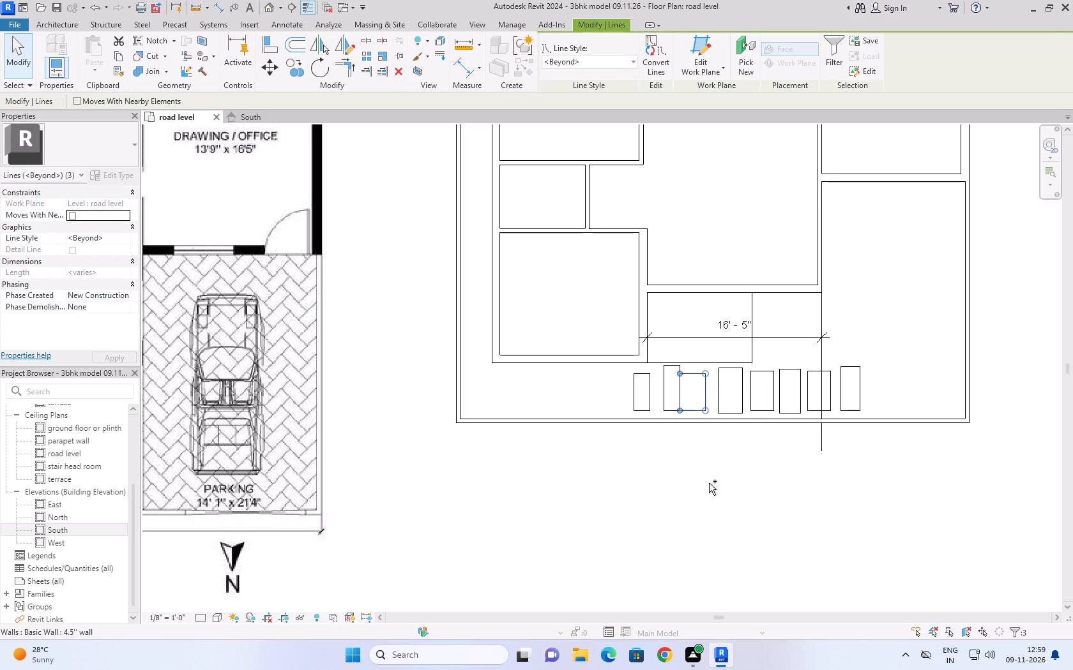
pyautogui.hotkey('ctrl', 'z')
# Move the second slab, including the edge it shares with the third slab, horizontally toward the first slab, leaving roughly equal gaps on both sides.
pyautogui.scroll(9, 692, 389)
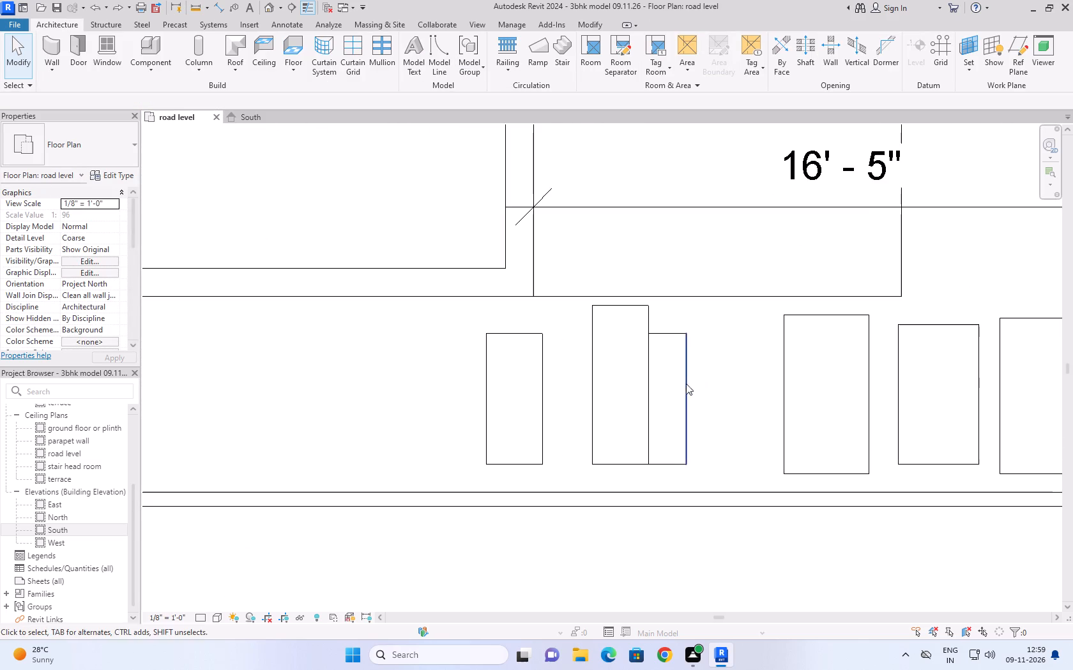
pyautogui.moveTo(662, 304); pyautogui.dragTo(722, 474)
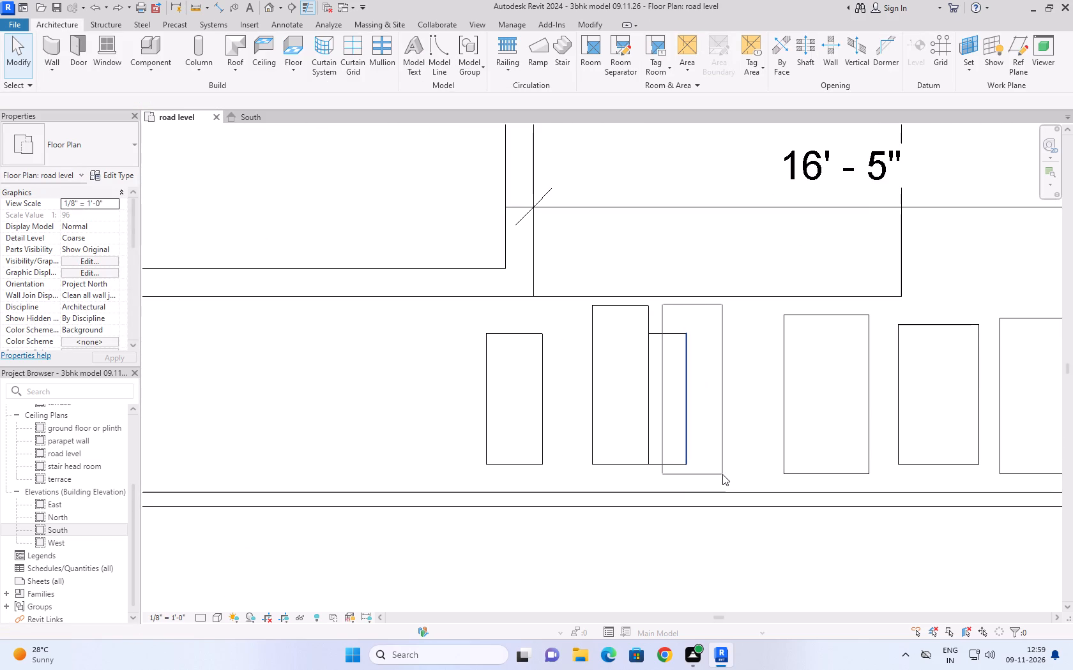
pyautogui.moveTo(722, 474); pyautogui.dragTo(724, 473)
pyautogui.click(727, 419)
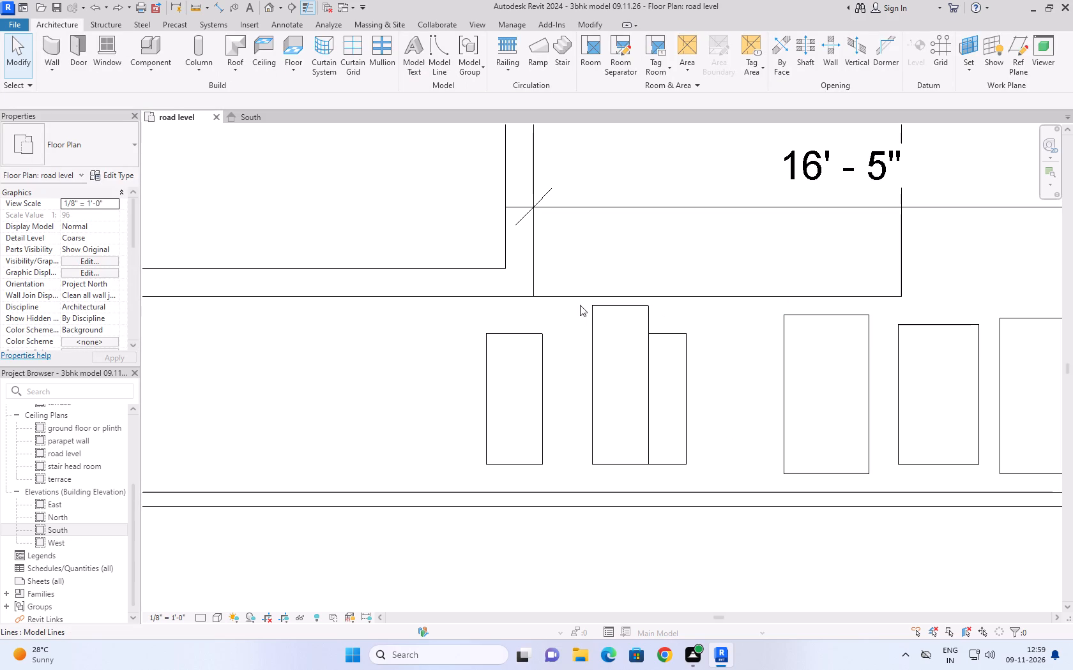
pyautogui.moveTo(576, 302); pyautogui.dragTo(670, 474)
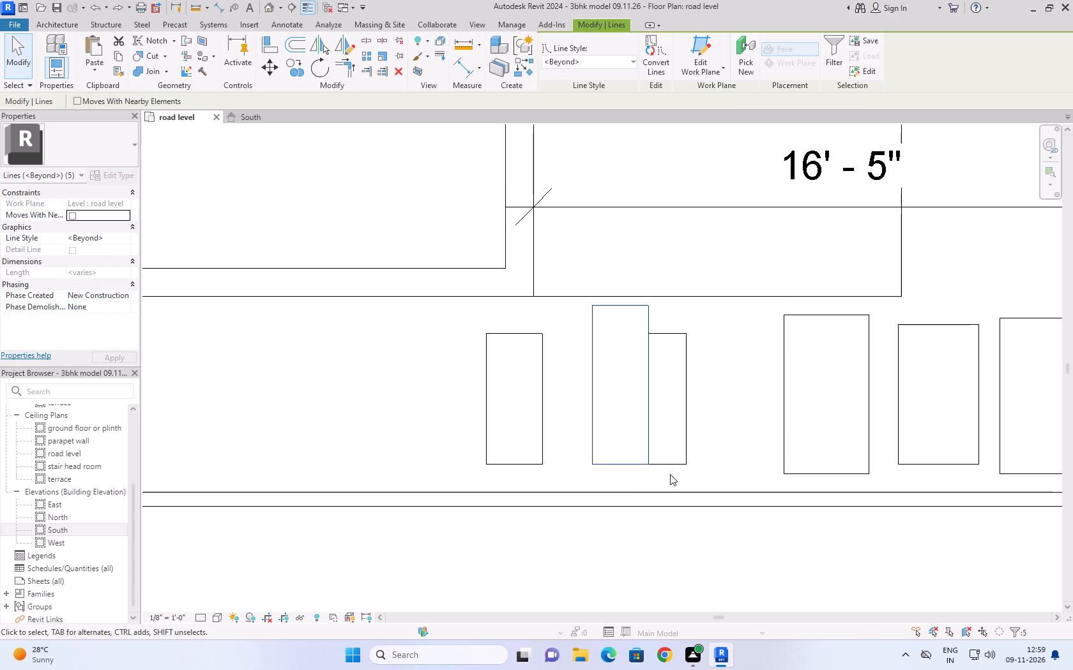
pyautogui.click(265, 71)
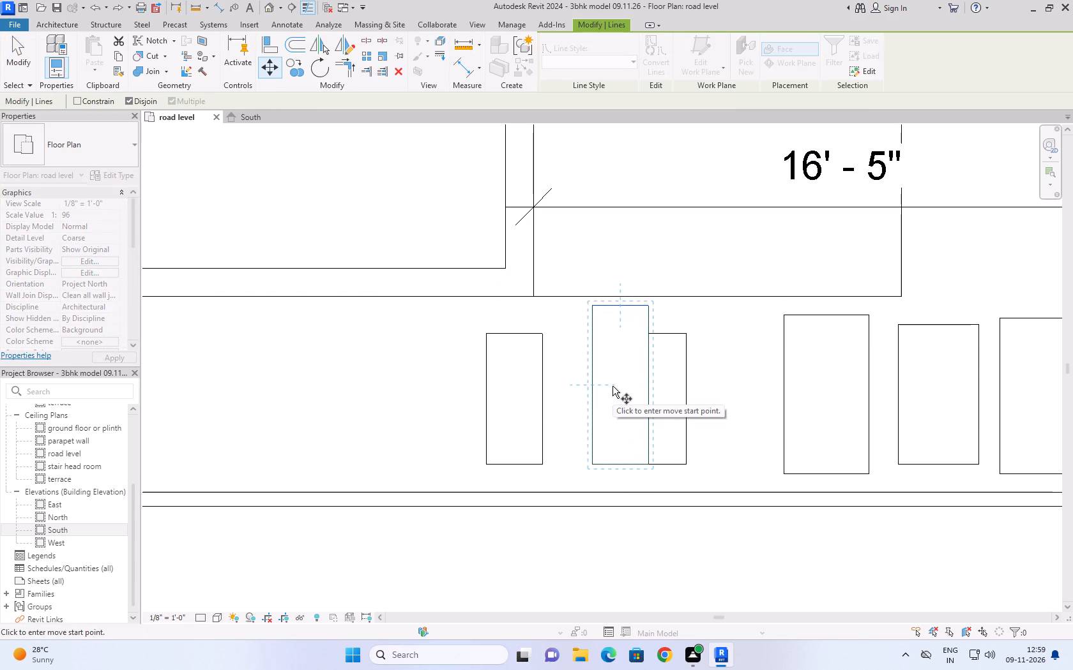
pyautogui.press('Left')
pyautogui.moveTo(593, 388); pyautogui.dragTo(583, 387)
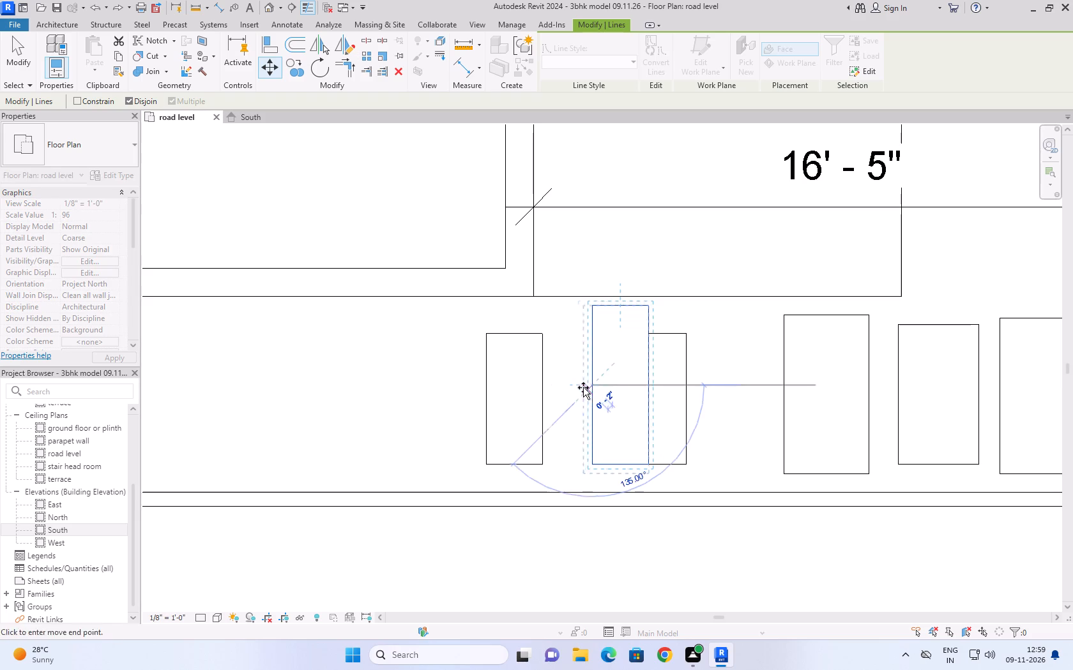
pyautogui.moveTo(583, 387); pyautogui.dragTo(567, 387)
pyautogui.click(567, 384)
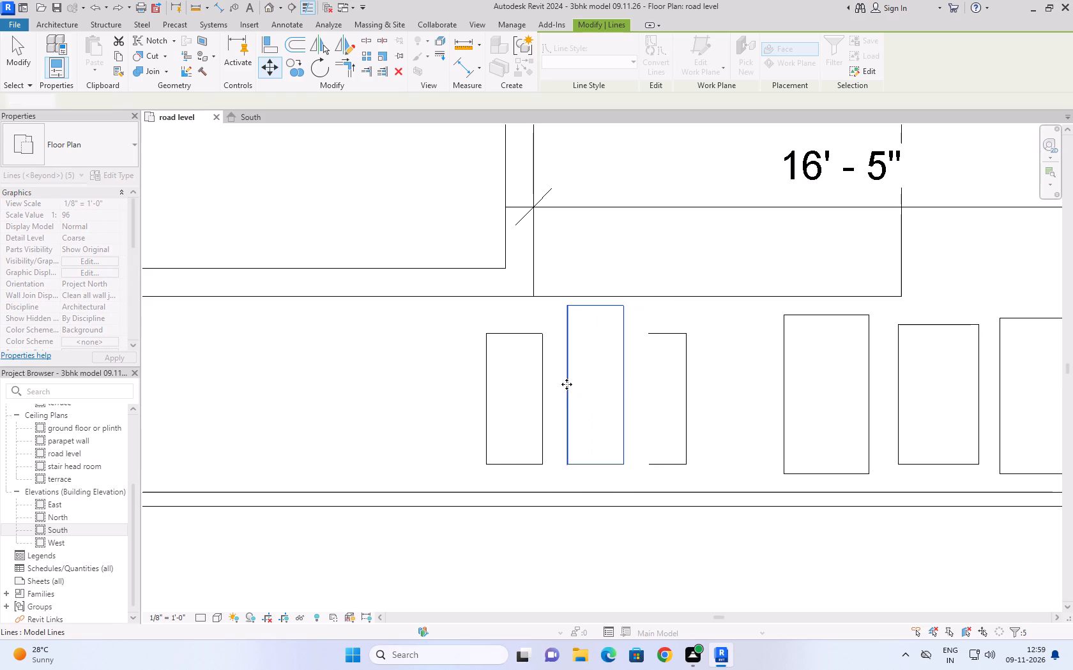
# Close the open side of the third slab with a vertical 3'-6" model line between its two loose corners.
pyautogui.click(667, 357)
pyautogui.moveTo(639, 319); pyautogui.dragTo(736, 481)
pyautogui.click(740, 440)
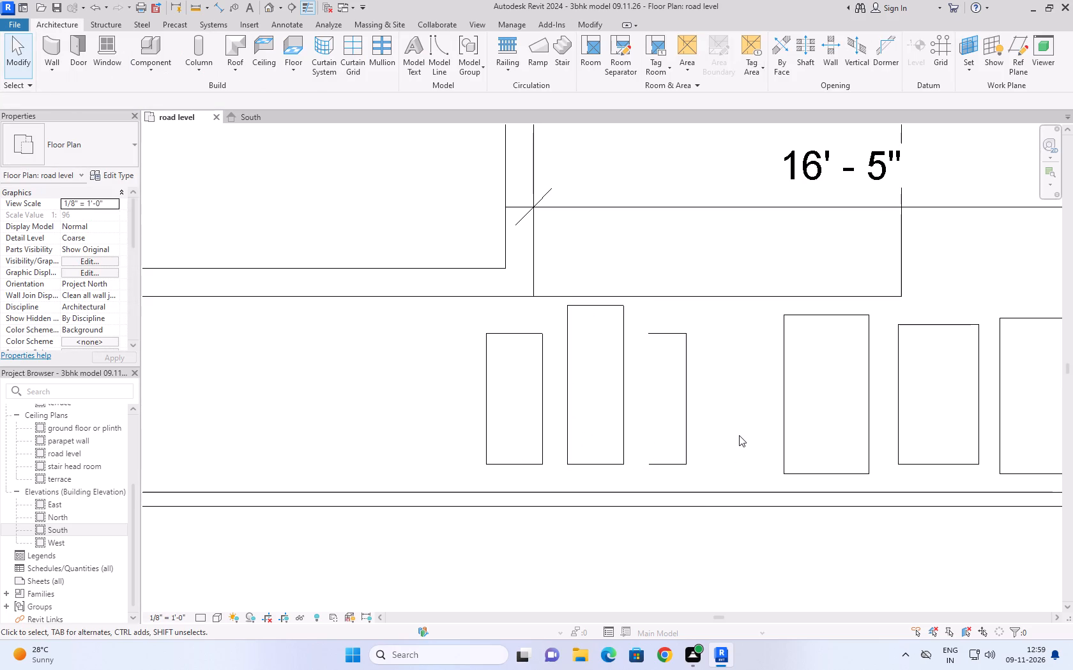
pyautogui.click(447, 63)
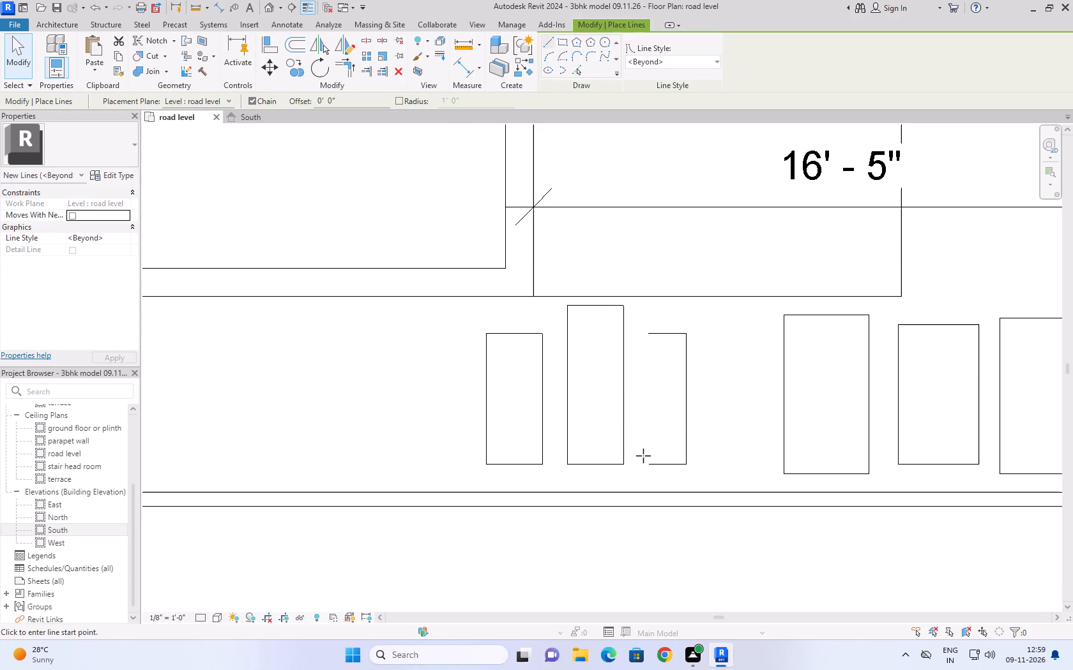
pyautogui.click(647, 463)
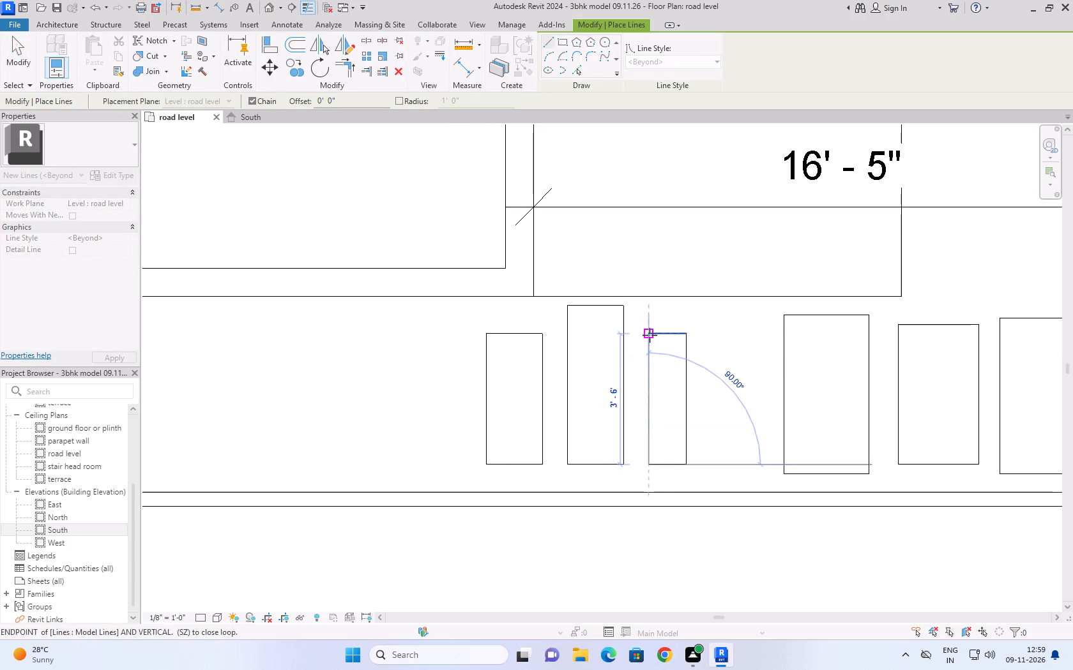
pyautogui.click(650, 335)
pyautogui.press('Escape')
pyautogui.scroll(-3, 695, 358)
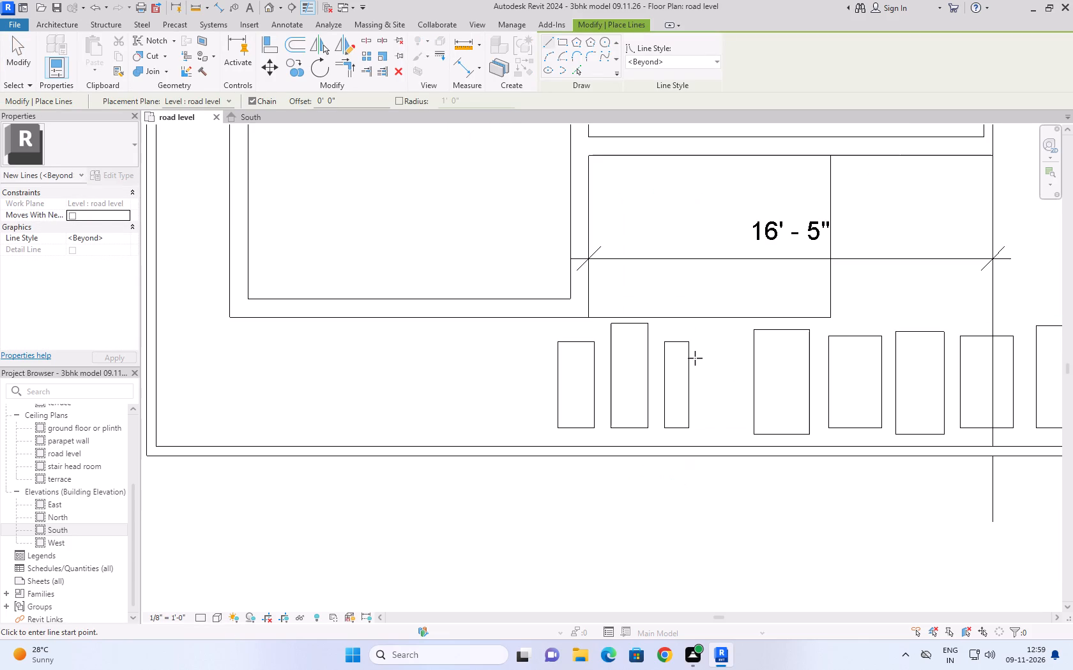
# Save the 3bhk model project and close Revit.
pyautogui.hotkey('ctrl', 's')
pyautogui.scroll(-2, 110, 631)
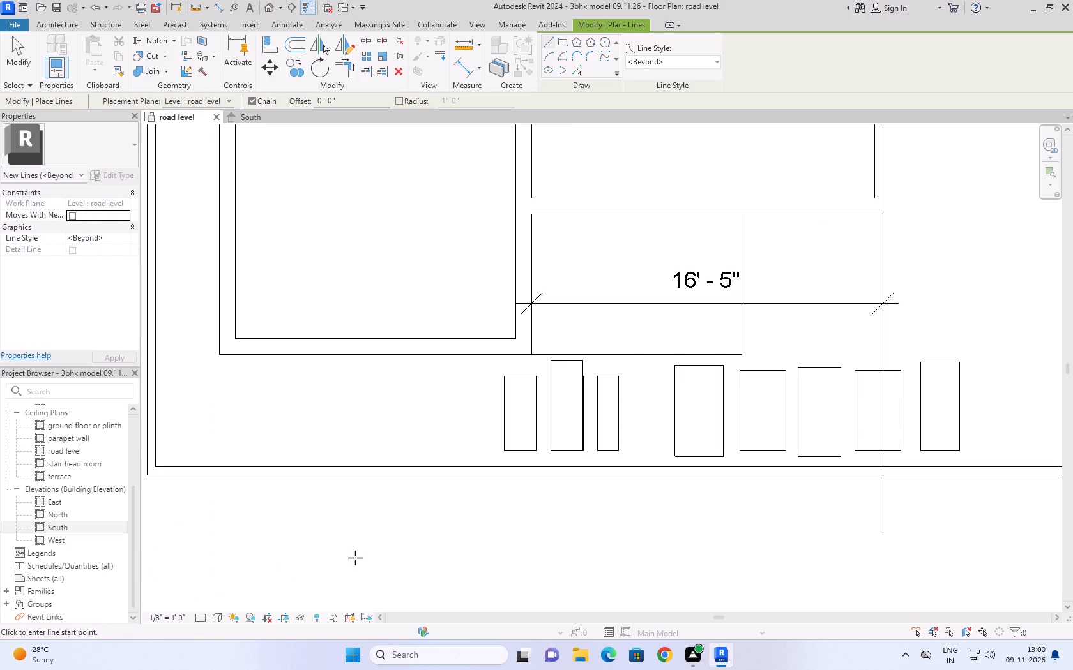
pyautogui.scroll(-3, 360, 555)
pyautogui.click(14, 61)
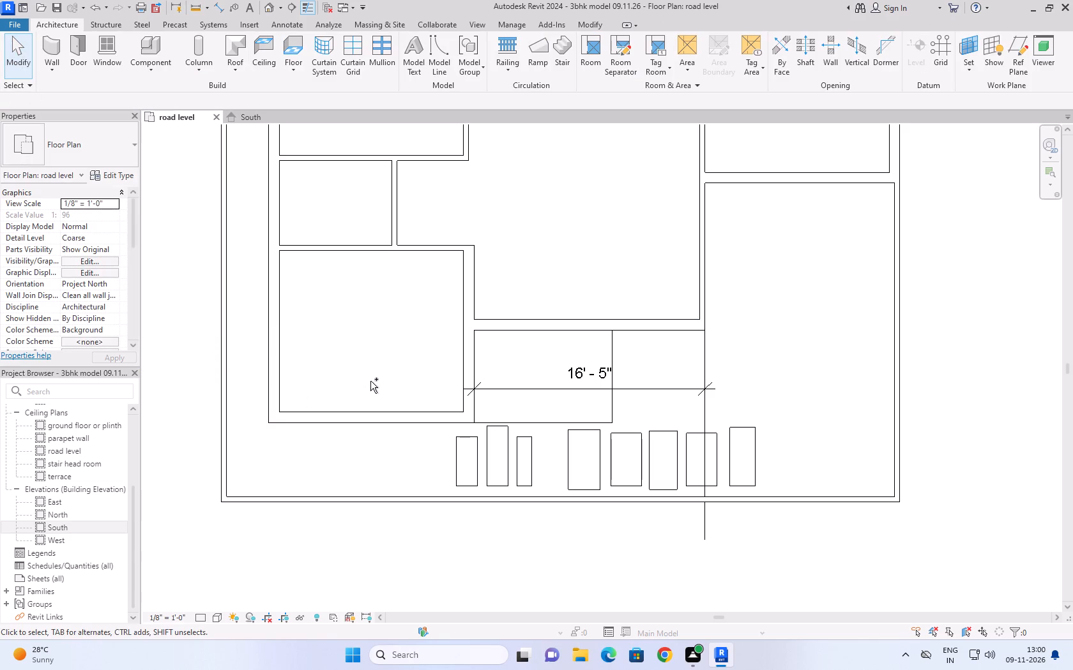
pyautogui.hotkey('ctrl', 's')
pyautogui.hotkey('ctrl', 's')
pyautogui.click(1069, 0)
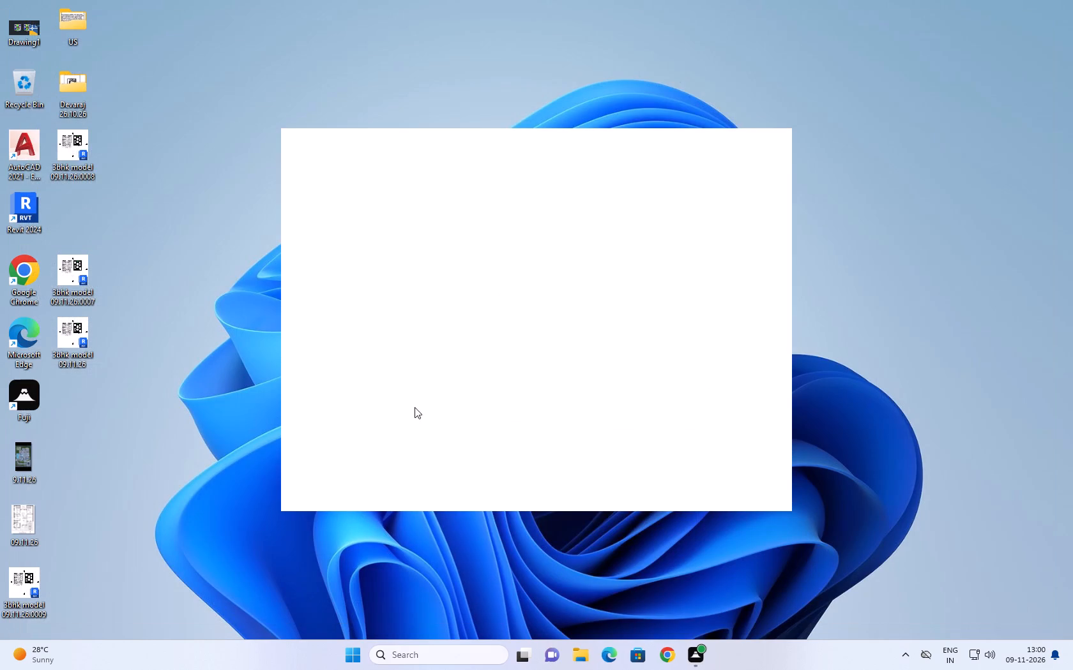
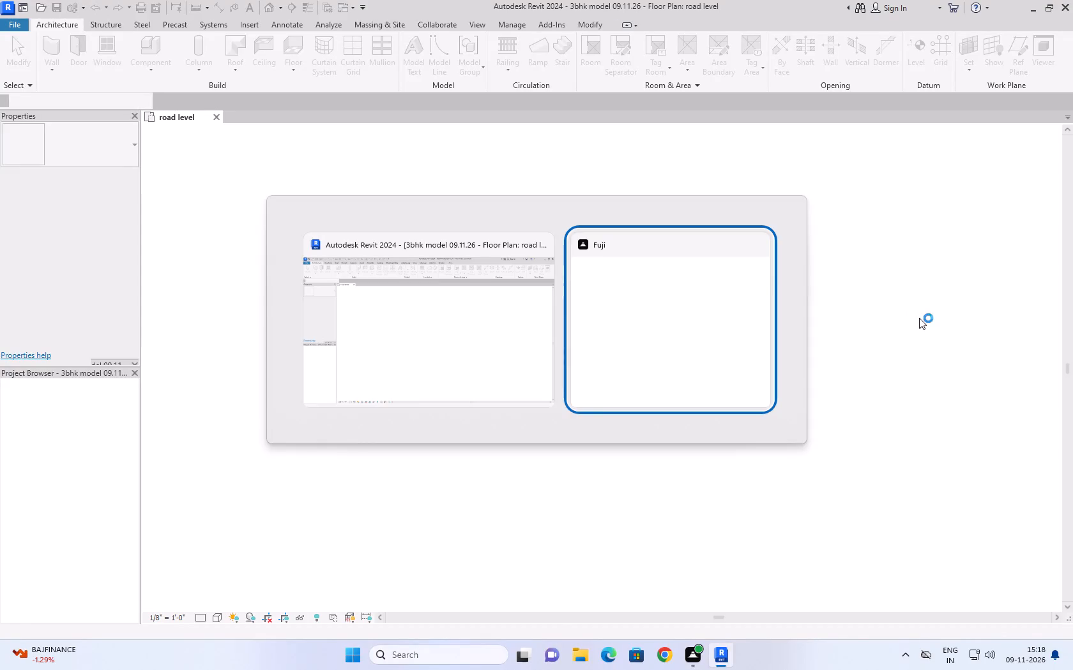
# Return to the road level plan and examine the entrance slab row and the first slab's size and spacing.
pyautogui.hotkey('alt', 'Tab')
pyautogui.hotkey('alt', 'Tab')
pyautogui.hotkey('alt', 'Tab')
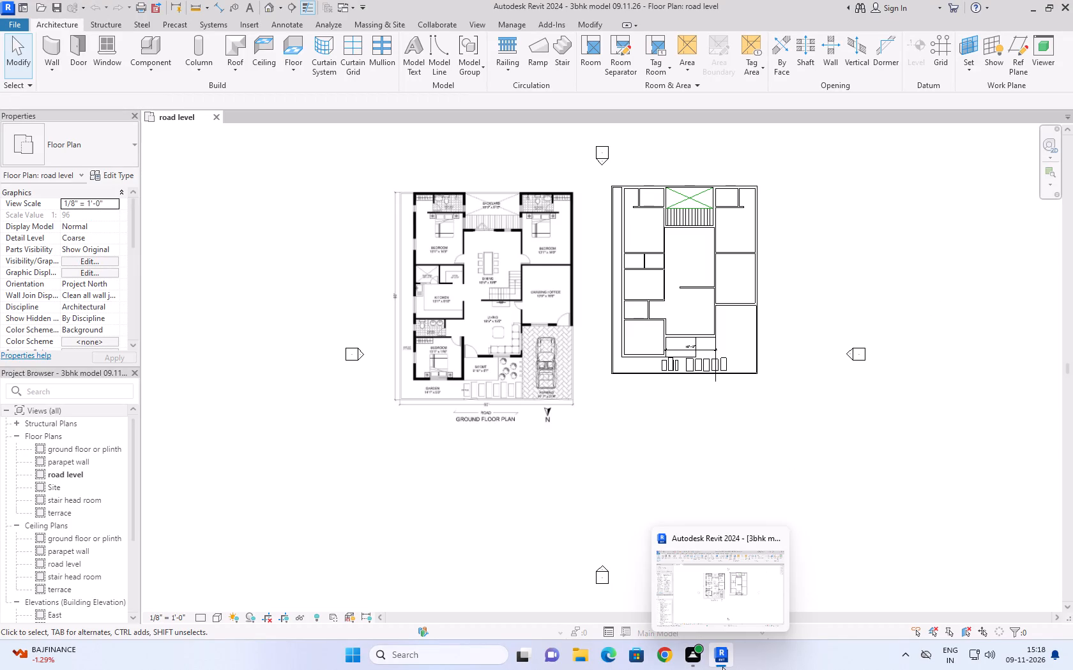
pyautogui.click(637, 465)
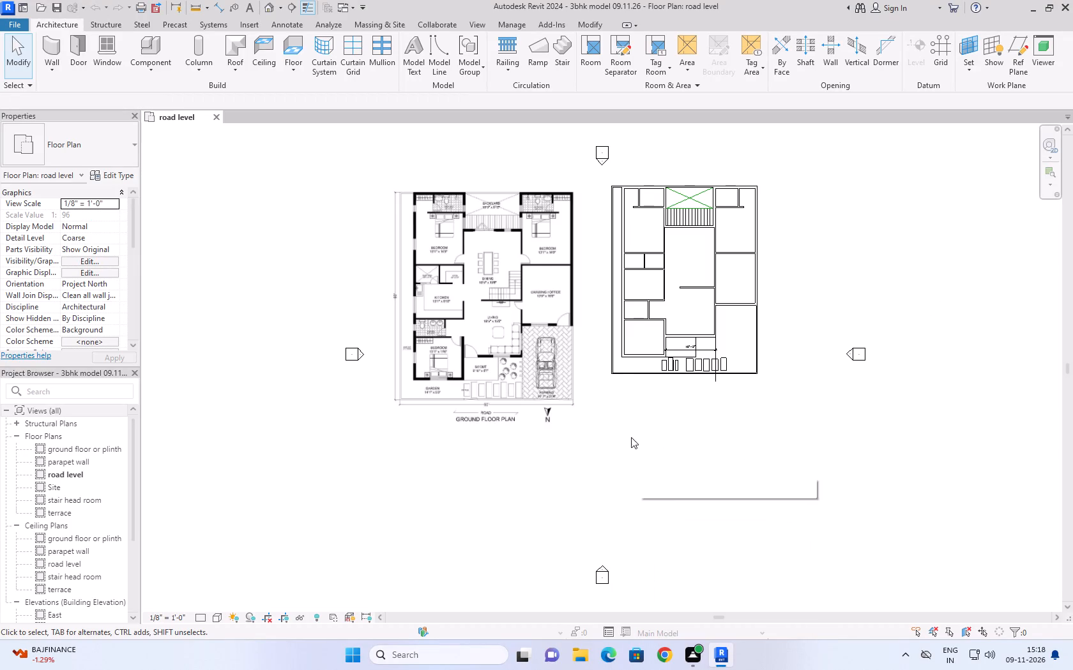
pyautogui.scroll(3, 629, 323)
pyautogui.scroll(4, 655, 388)
pyautogui.scroll(2, 728, 391)
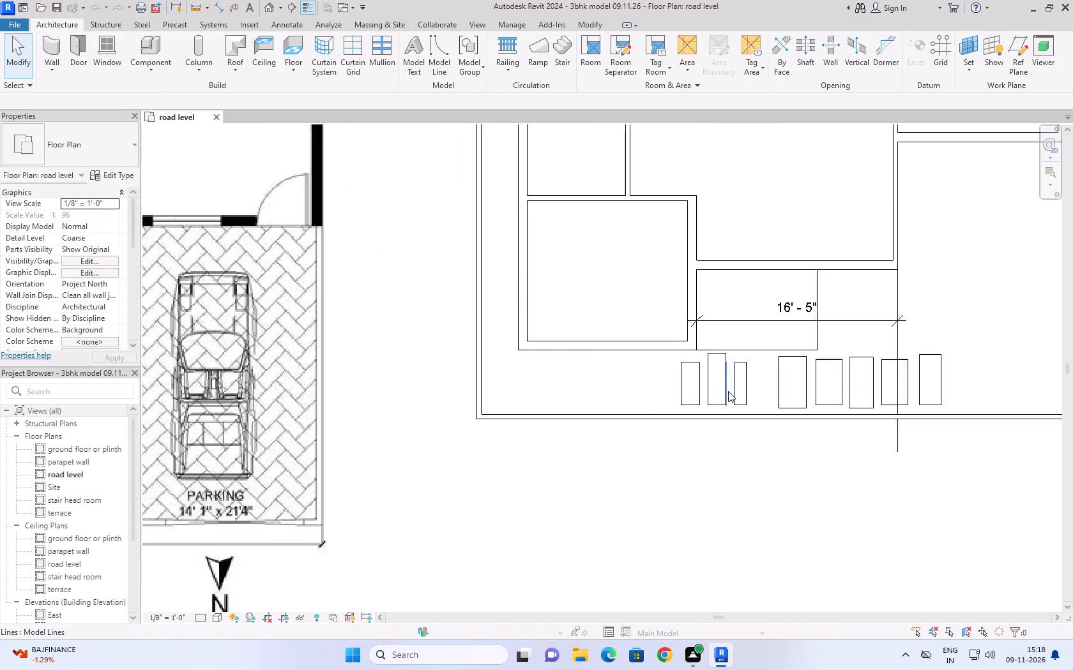
pyautogui.scroll(2, 728, 391)
pyautogui.scroll(-5, 762, 399)
pyautogui.scroll(2, 703, 391)
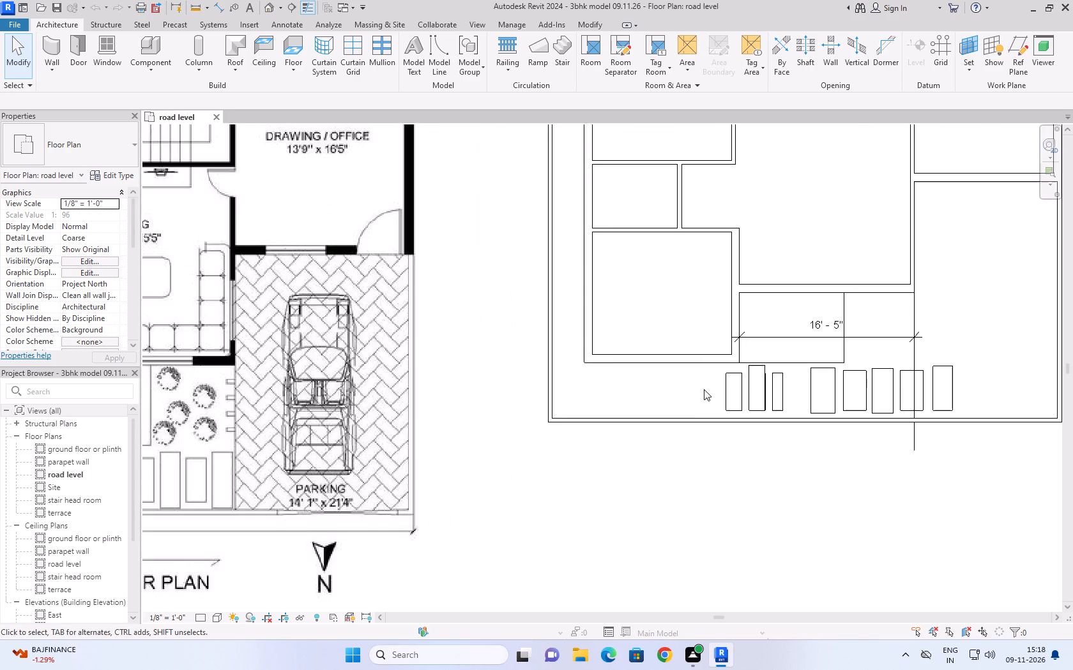
pyautogui.scroll(5, 704, 389)
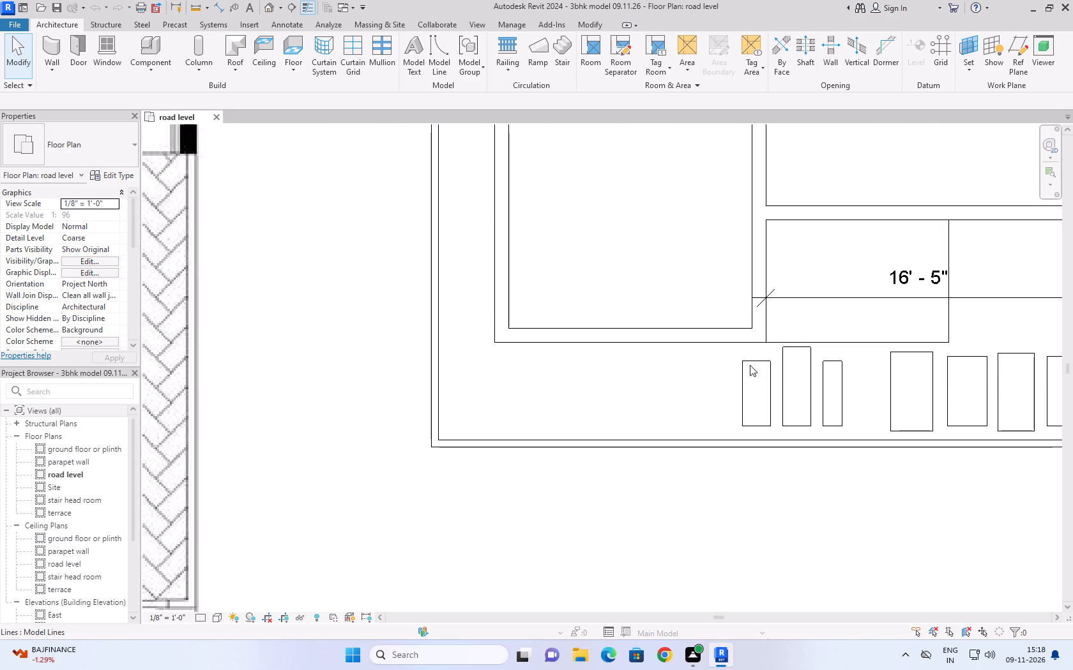
pyautogui.moveTo(738, 350); pyautogui.dragTo(777, 438)
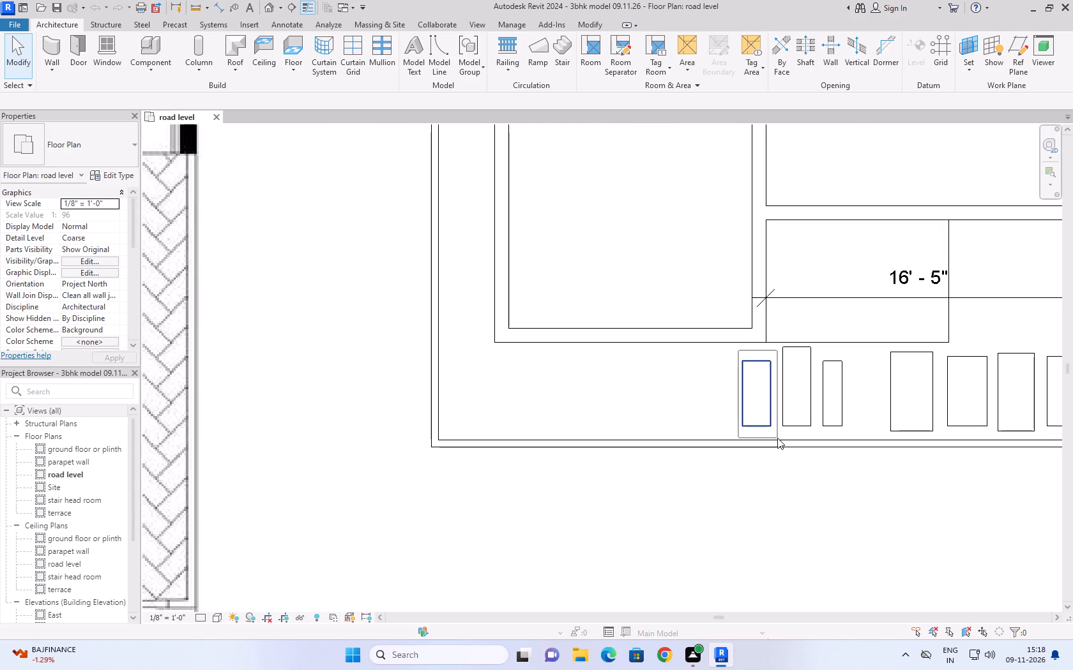
pyautogui.moveTo(777, 438); pyautogui.dragTo(777, 435)
pyautogui.click(777, 433)
pyautogui.click(595, 405)
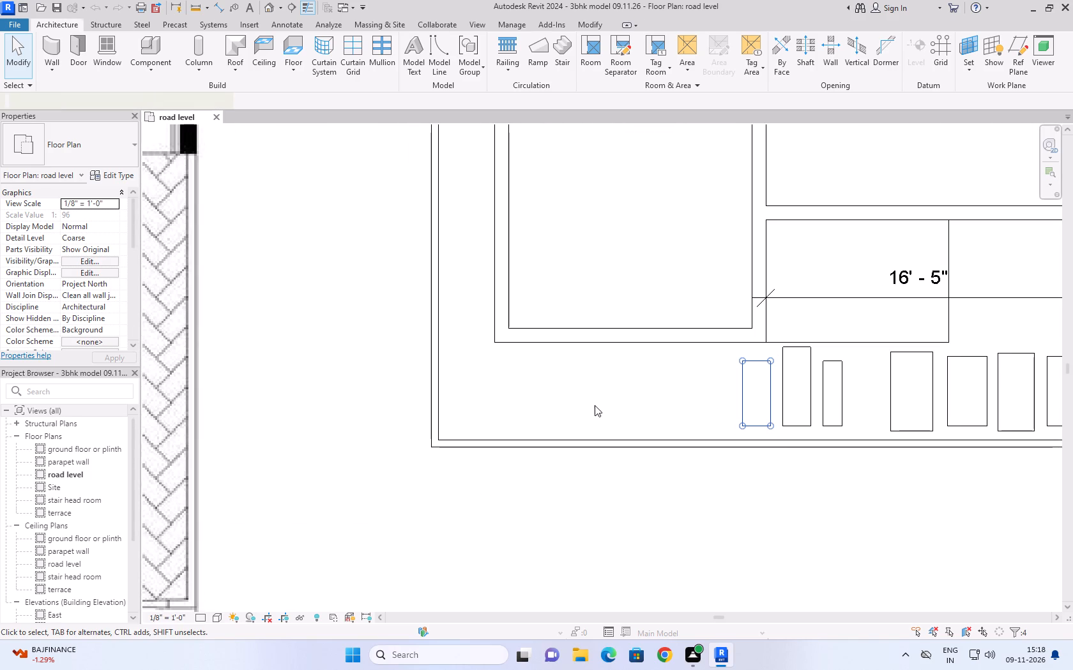
pyautogui.click(748, 361)
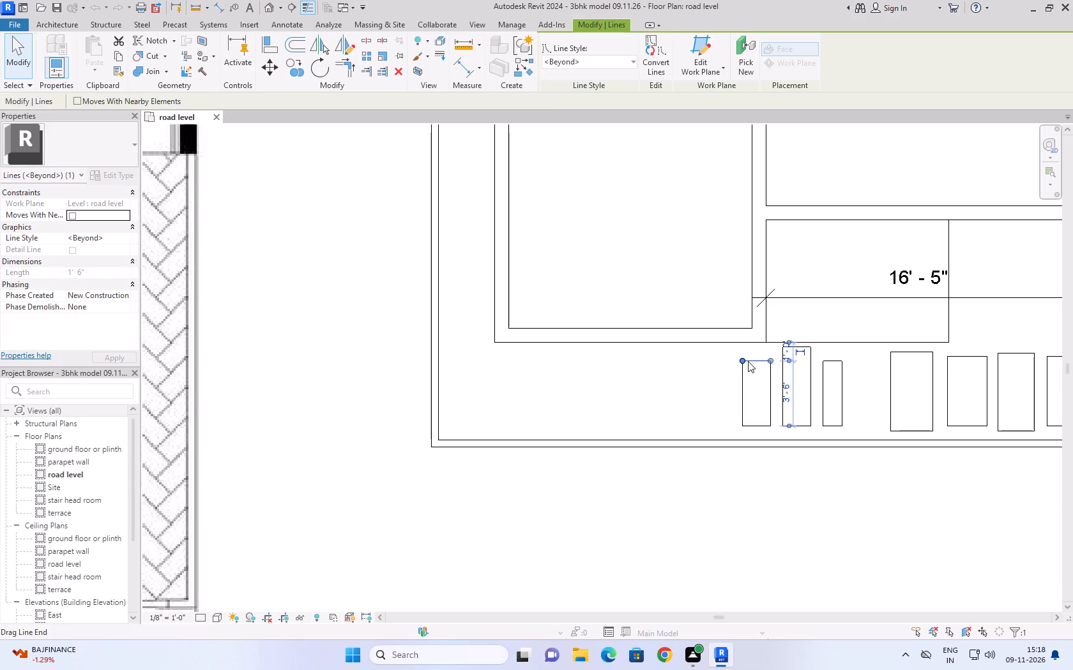
pyautogui.scroll(5, 748, 361)
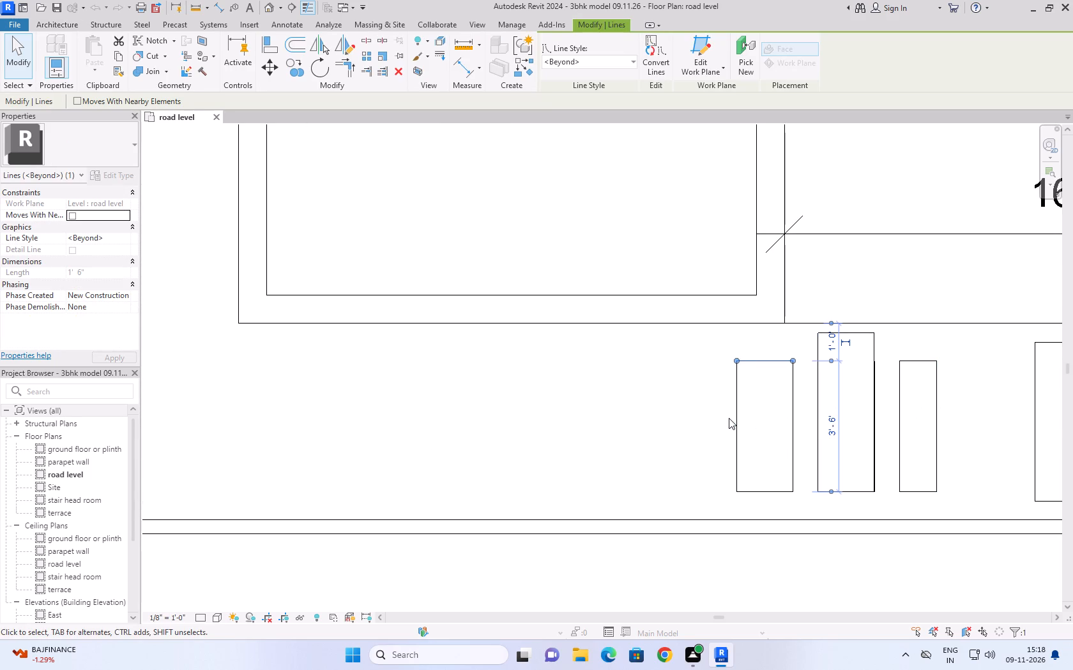
pyautogui.scroll(-5, 715, 376)
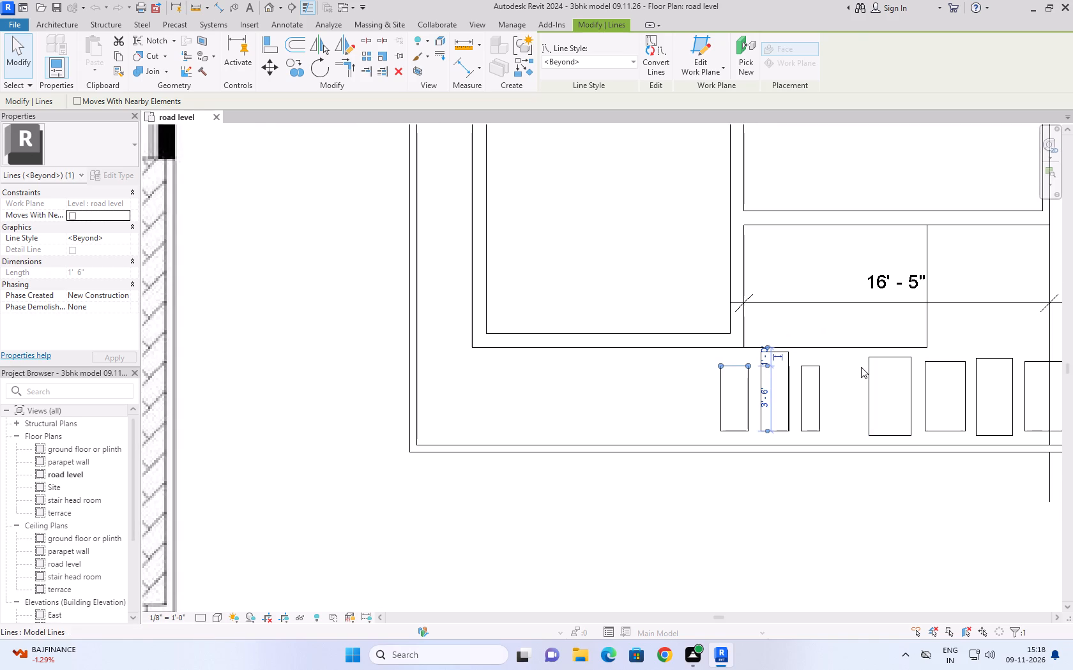
# Delete the stray 3'-6" vertical line beside the second slab's edge facing the third slab.
pyautogui.click(861, 352)
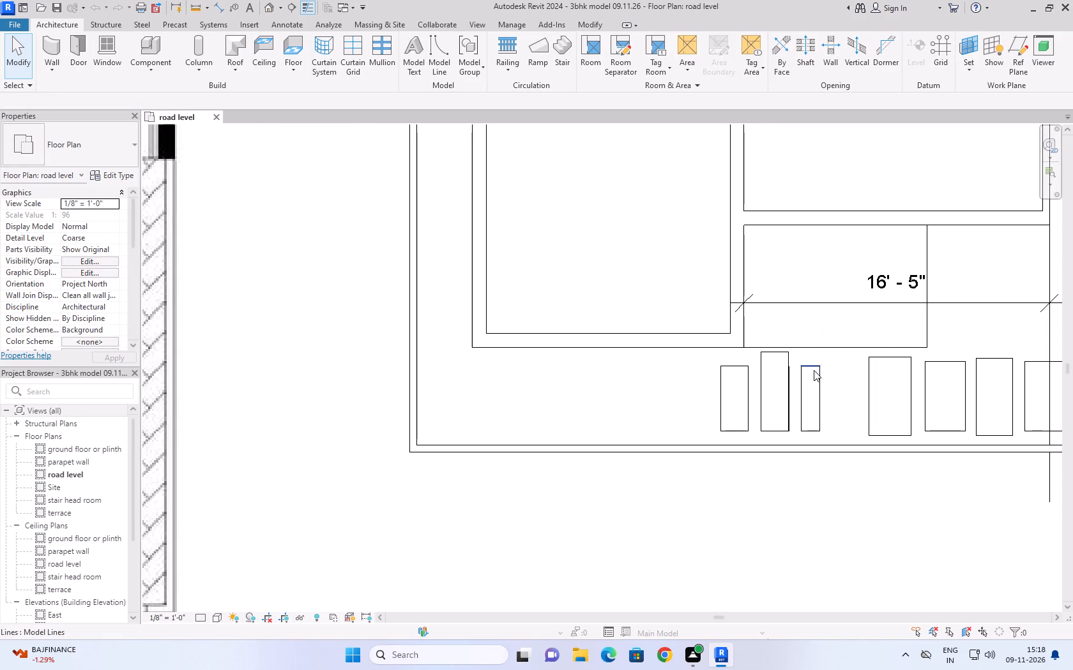
pyautogui.click(791, 375)
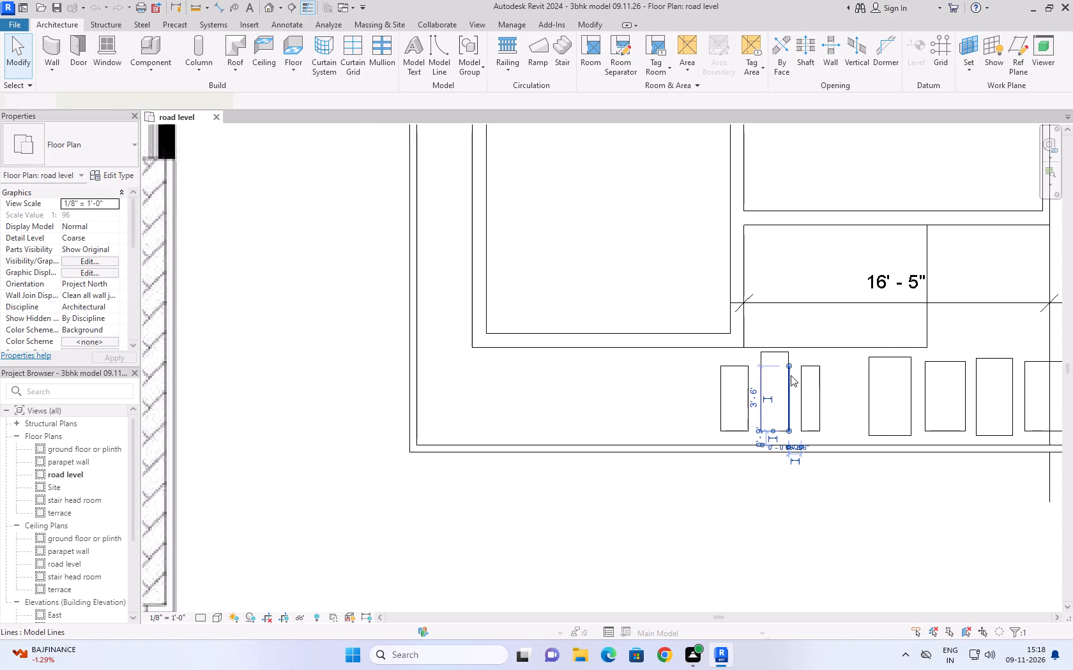
pyautogui.press('Delete')
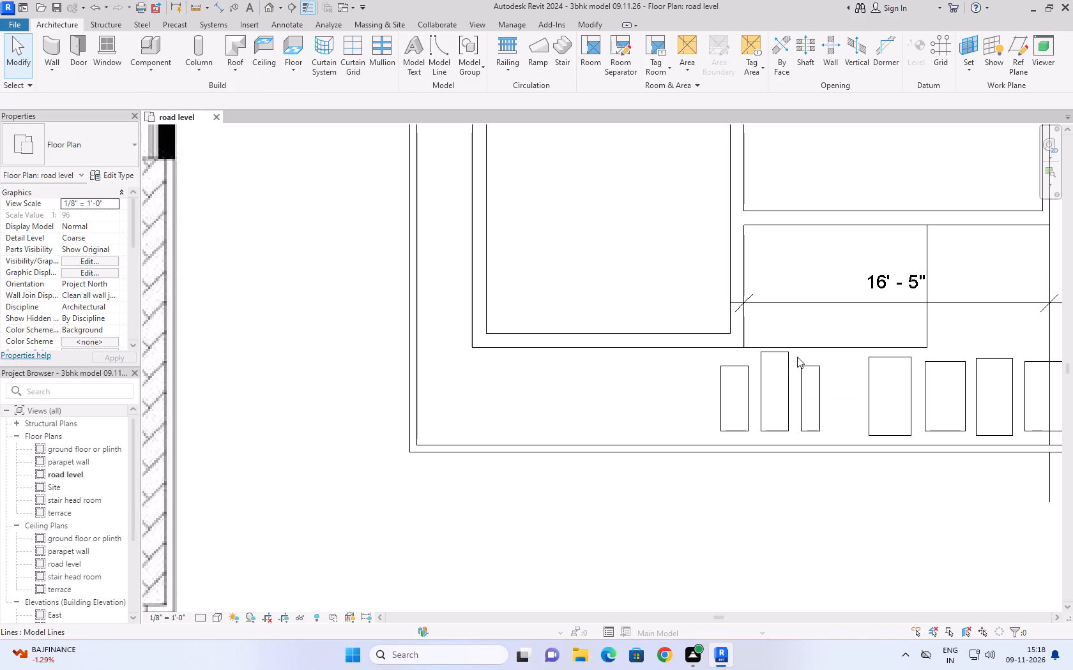
# Check the third slab's width and its gap from the second slab.
pyautogui.moveTo(796, 357); pyautogui.dragTo(842, 441)
pyautogui.click(844, 428)
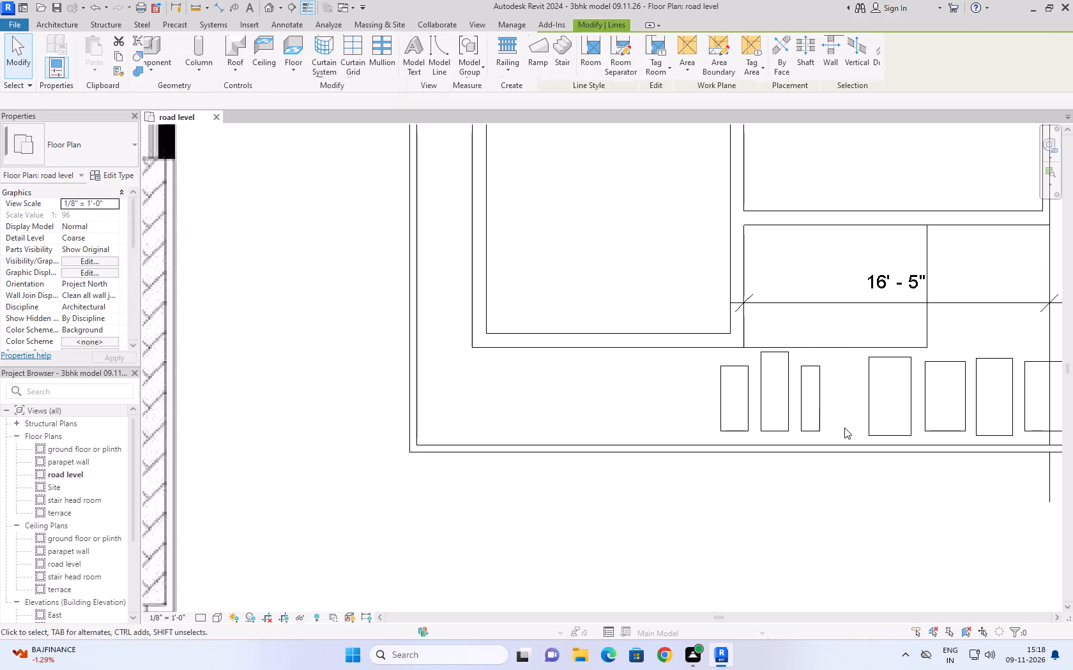
pyautogui.click(809, 367)
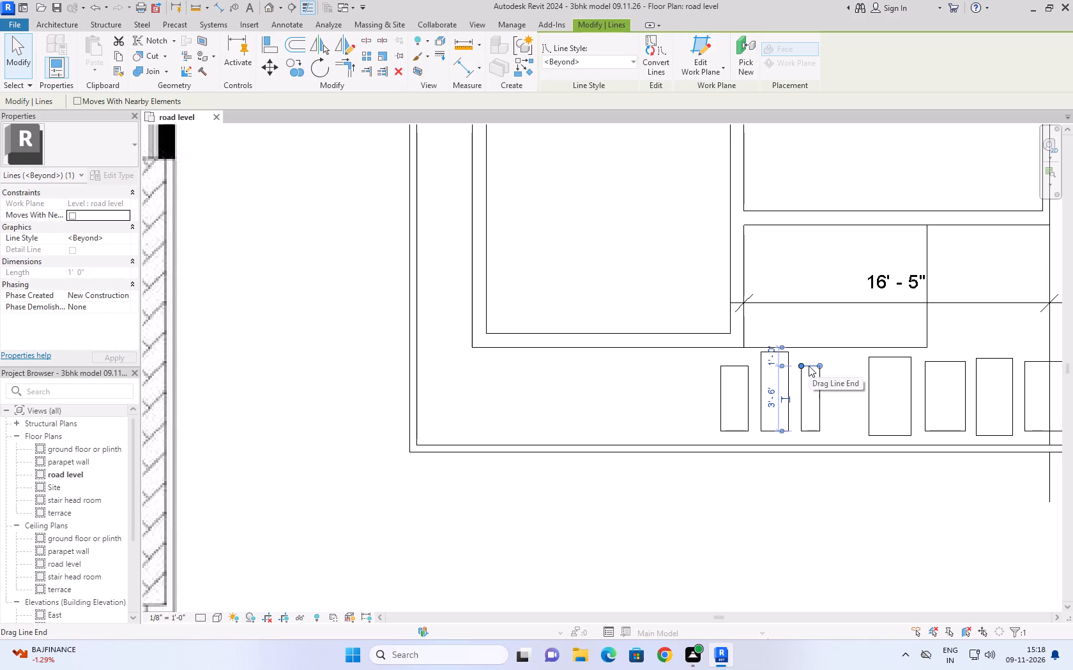
pyautogui.click(802, 406)
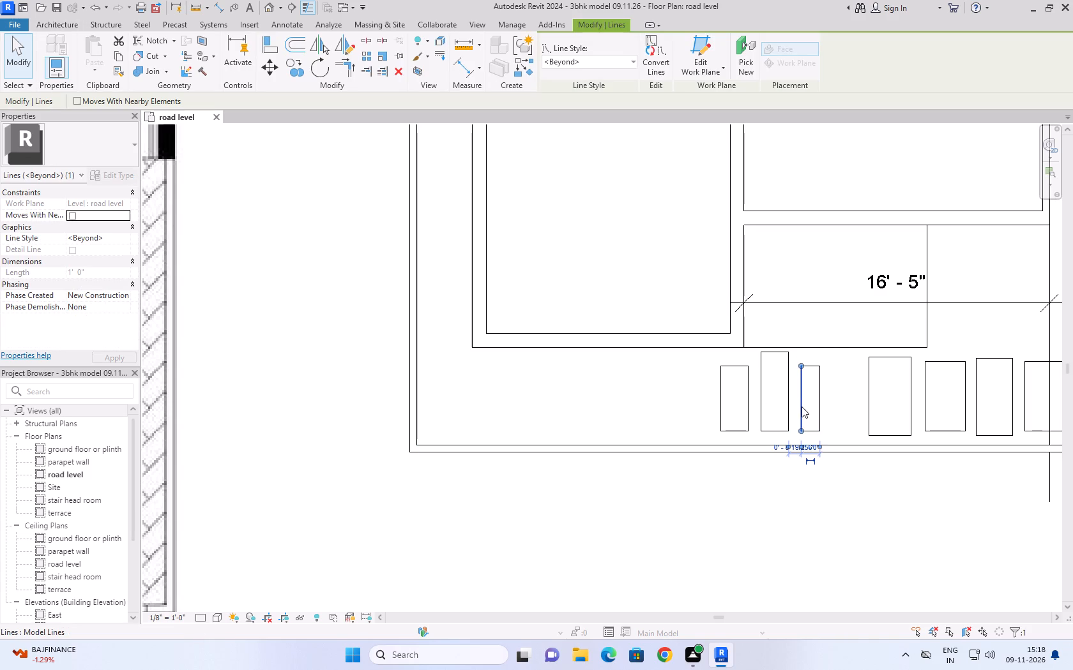
pyautogui.scroll(9, 815, 450)
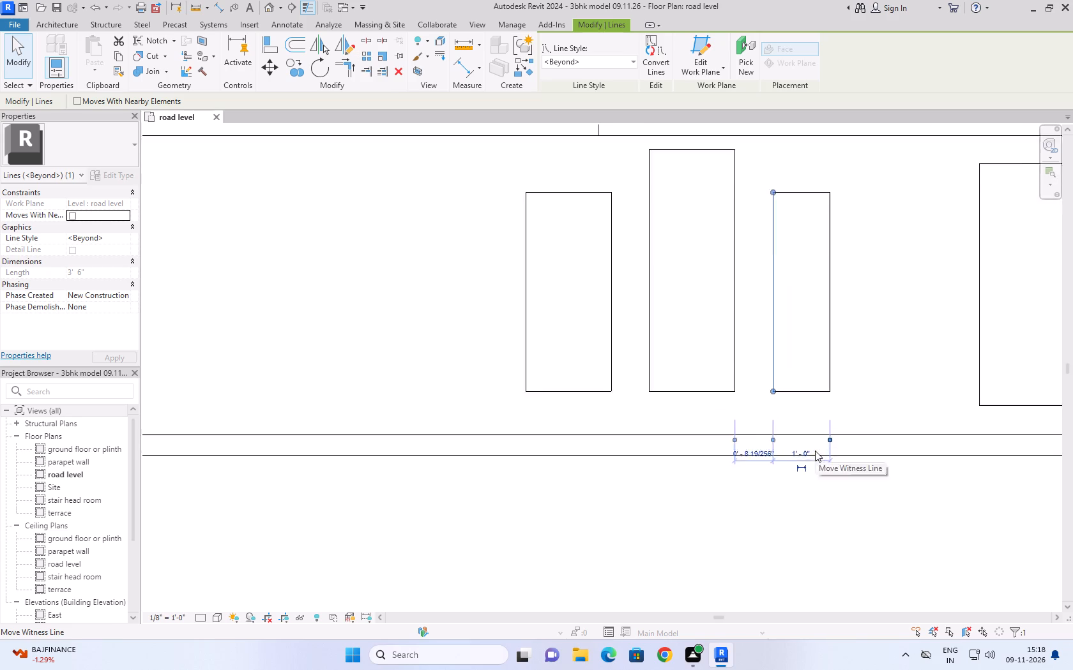
pyautogui.scroll(4, 815, 450)
pyautogui.scroll(-9, 815, 450)
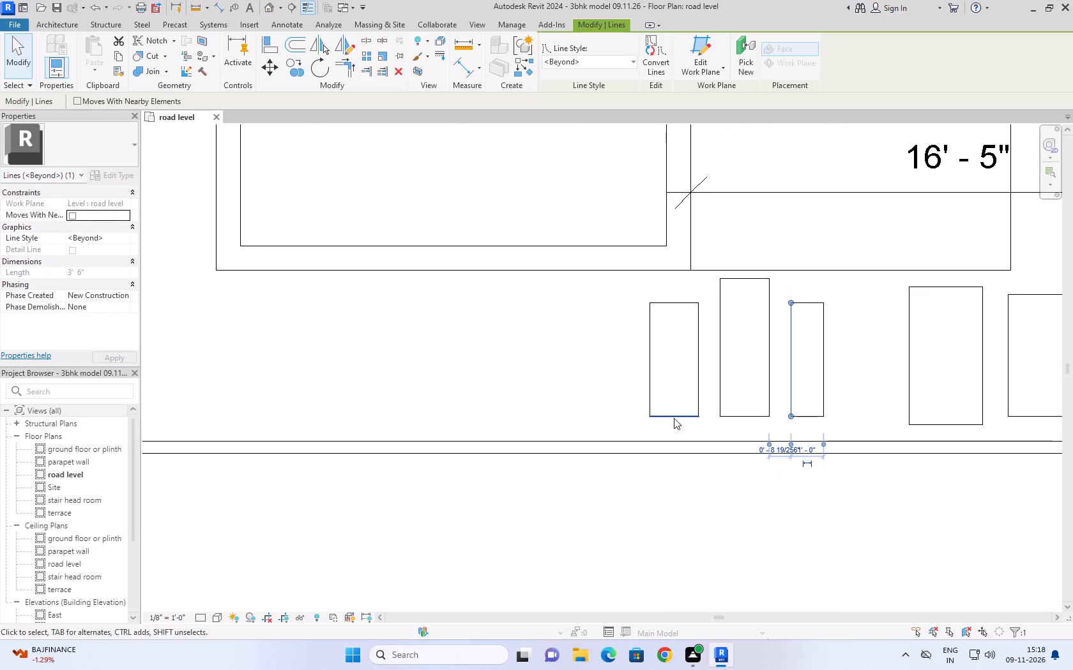
# Set the first slab's width to 1' by moving its outer vertical edge.
pyautogui.click(674, 418)
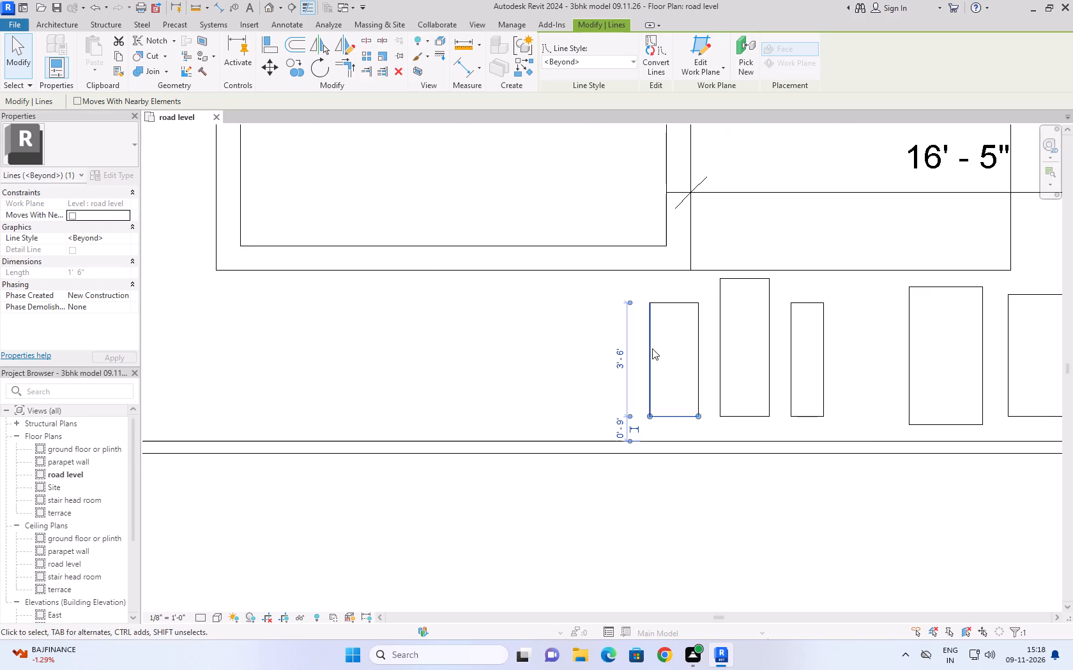
pyautogui.click(650, 348)
pyautogui.scroll(4, 666, 288)
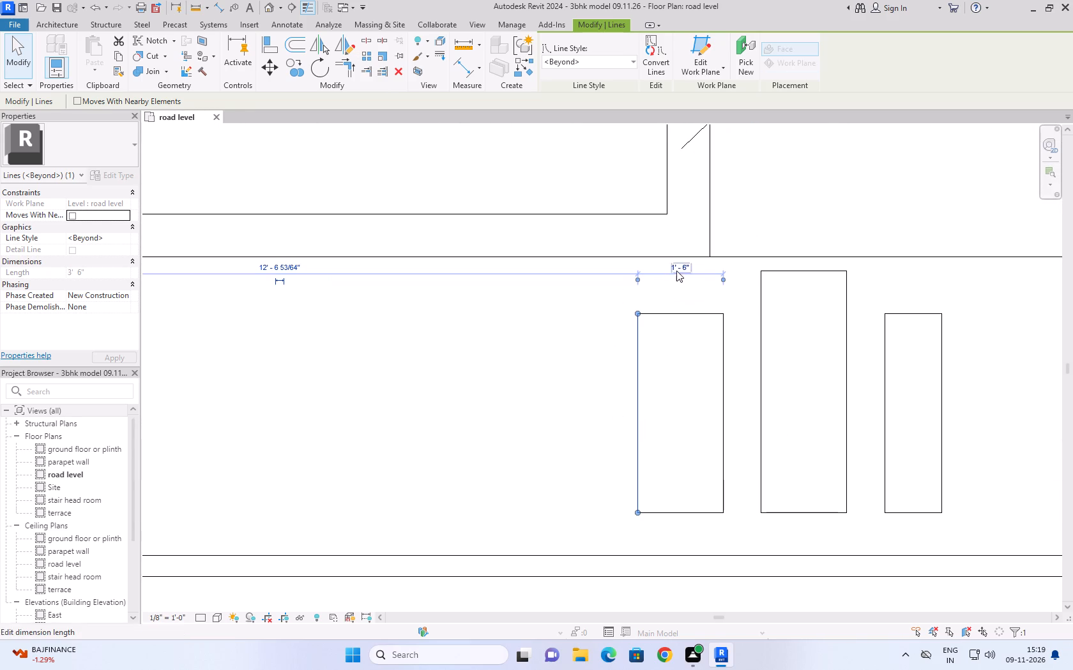
pyautogui.click(676, 267)
pyautogui.press('1')
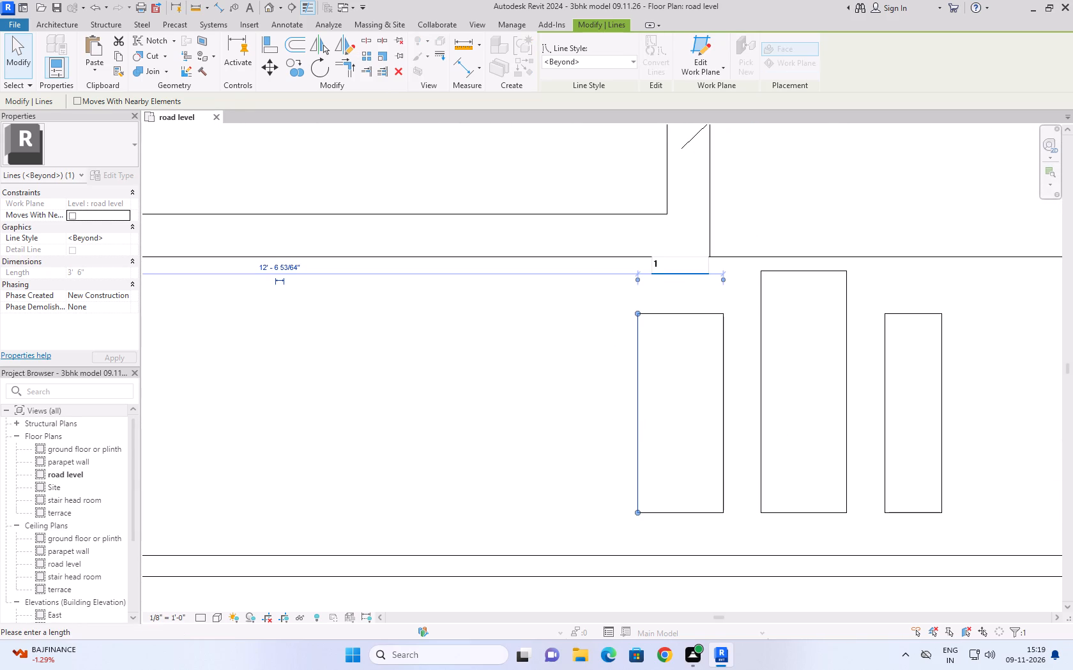
pyautogui.press("'")
pyautogui.press('Return')
# Check the second slab's width and compare the slab row with the paving on the ground floor plan image.
pyautogui.scroll(-4, 652, 421)
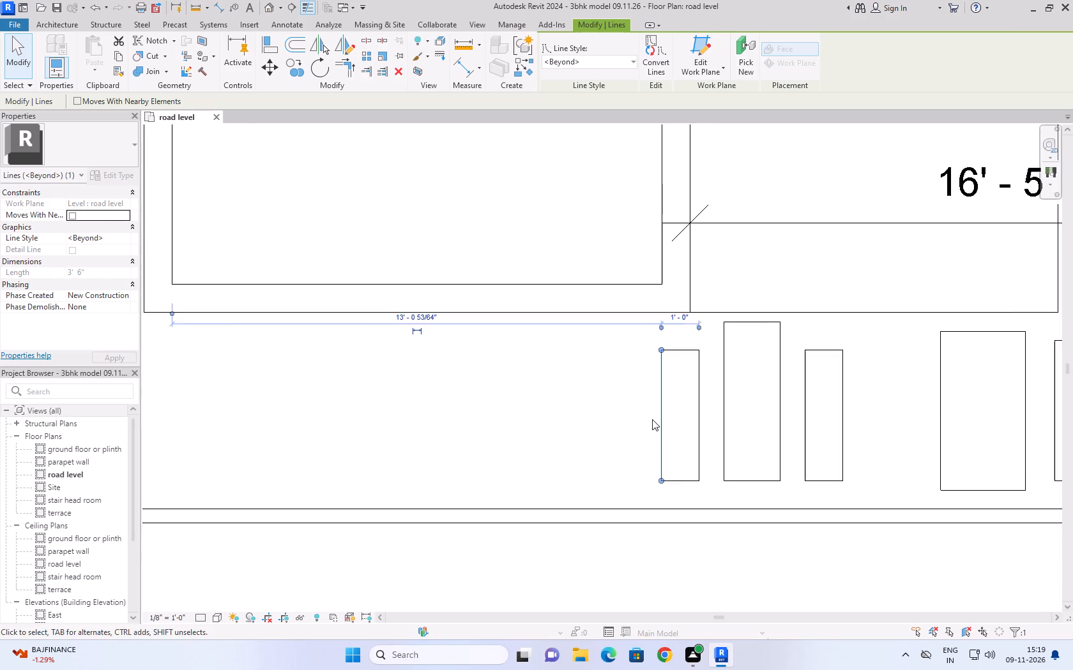
pyautogui.scroll(-2, 652, 419)
pyautogui.click(726, 357)
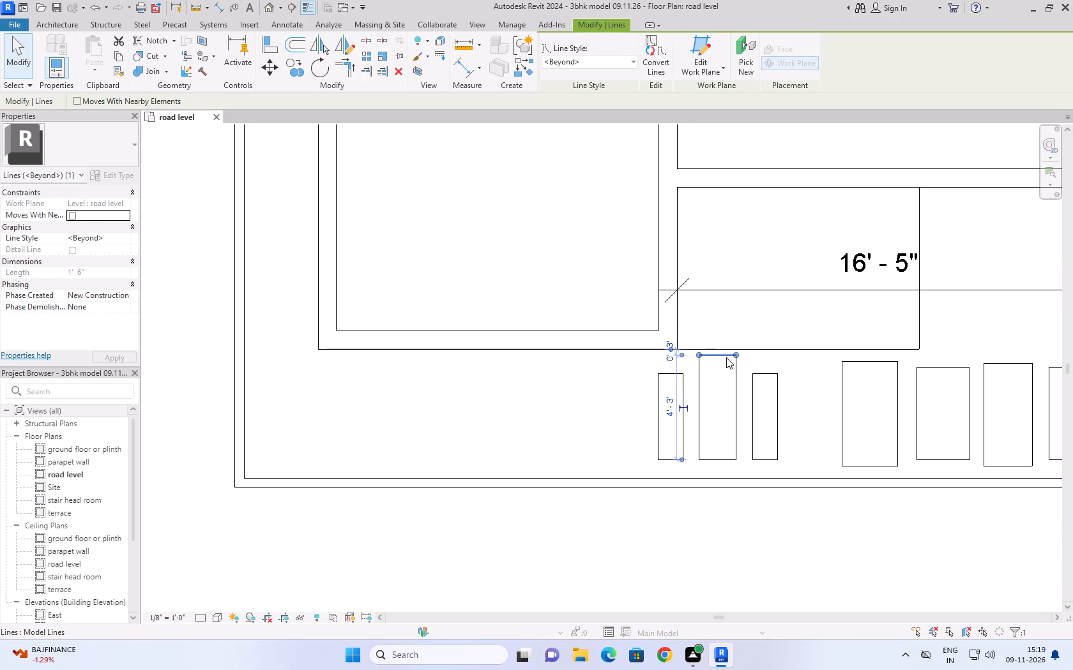
pyautogui.scroll(9, 708, 360)
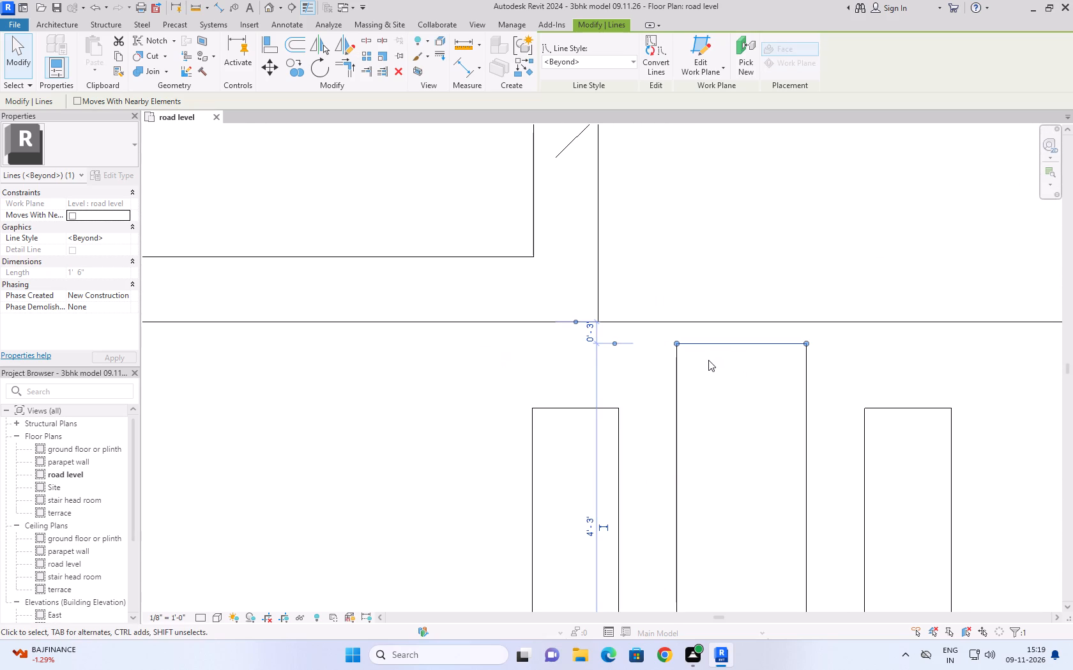
pyautogui.scroll(-5, 708, 360)
pyautogui.click(693, 443)
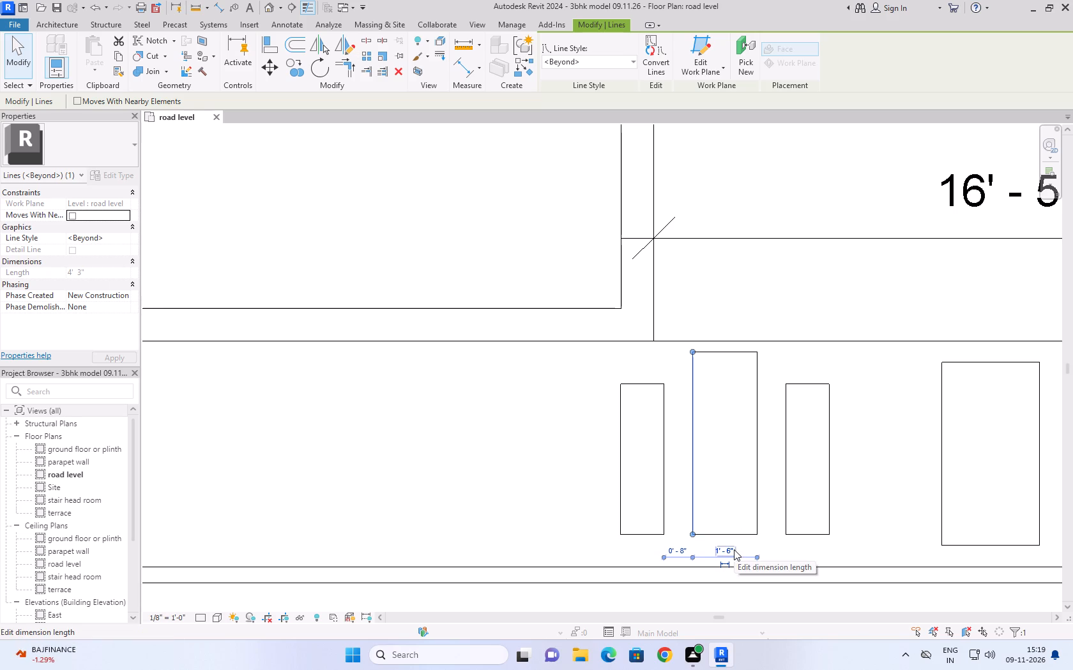
pyautogui.scroll(-15, 736, 547)
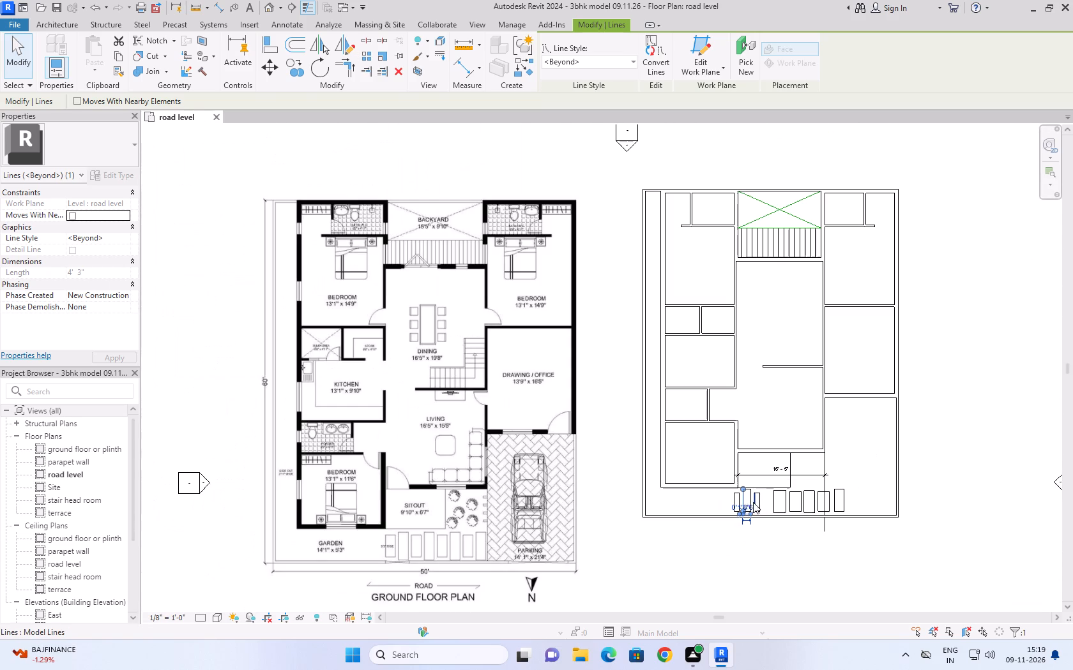
pyautogui.scroll(7, 390, 558)
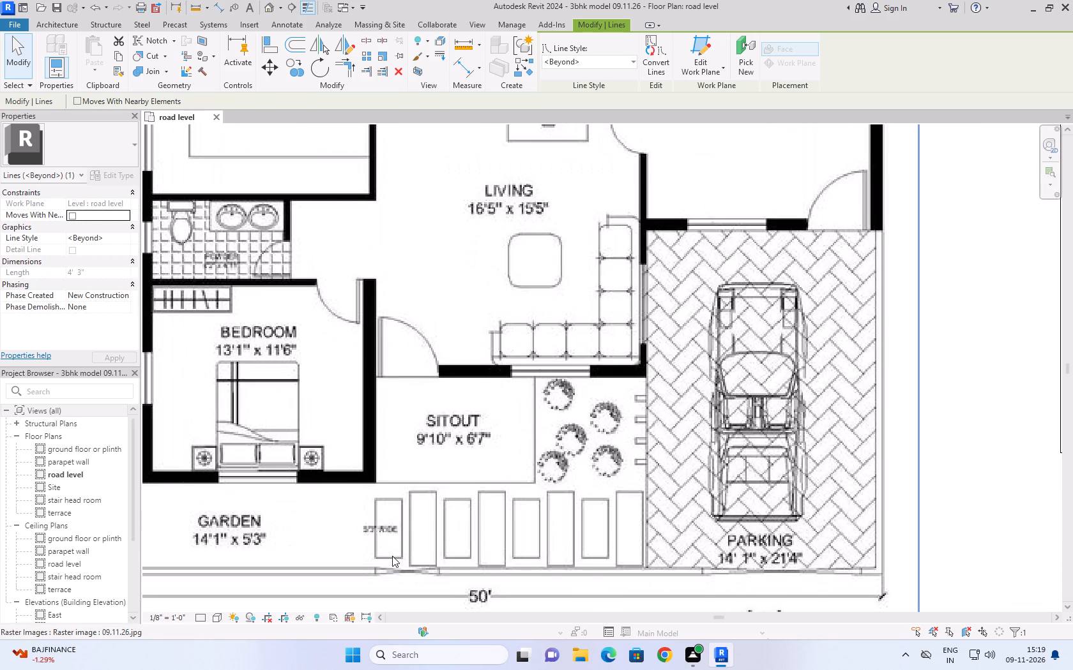
pyautogui.scroll(-6, 392, 555)
pyautogui.scroll(7, 812, 503)
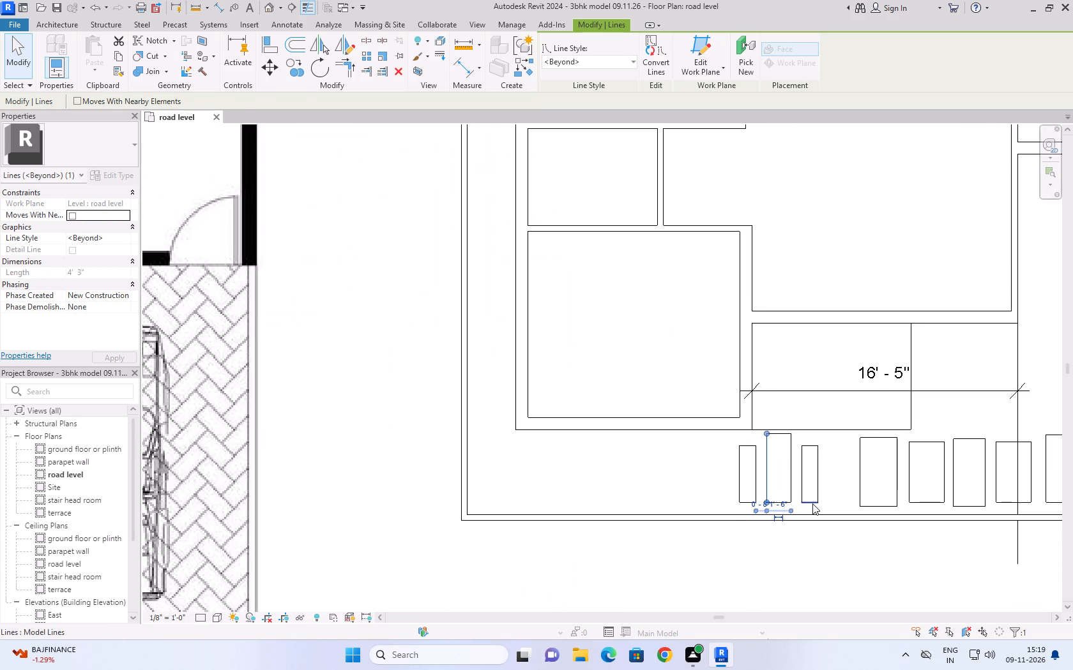
pyautogui.scroll(3, 812, 503)
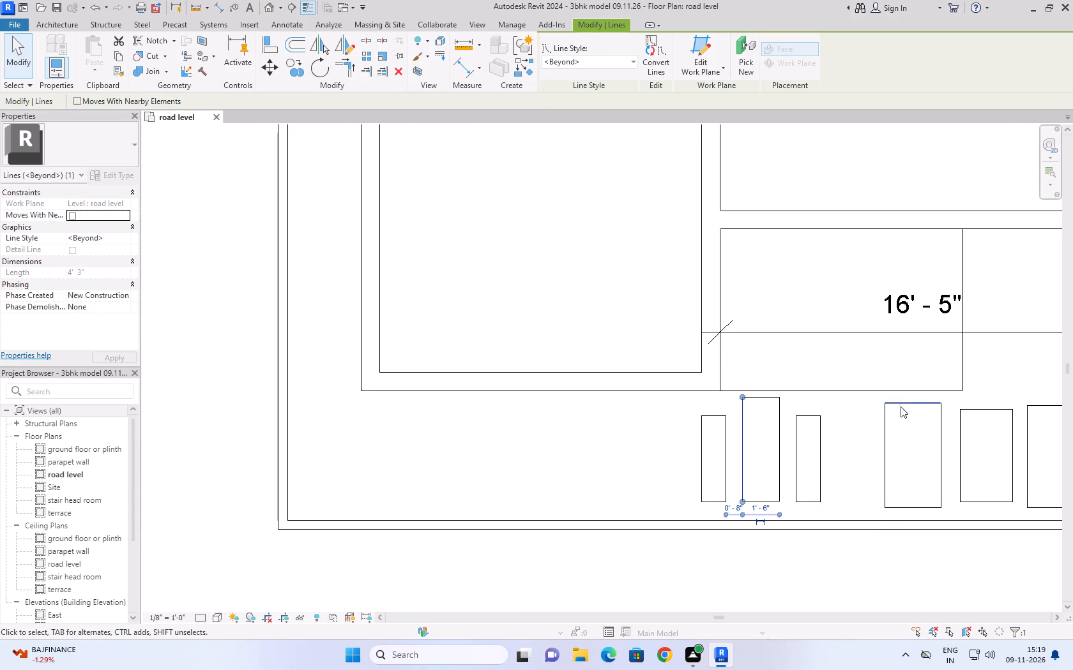
# Set the fourth slab's width to 1'6" by moving its vertical edge nearest the third slab.
pyautogui.click(887, 428)
pyautogui.scroll(6, 913, 525)
pyautogui.click(914, 532)
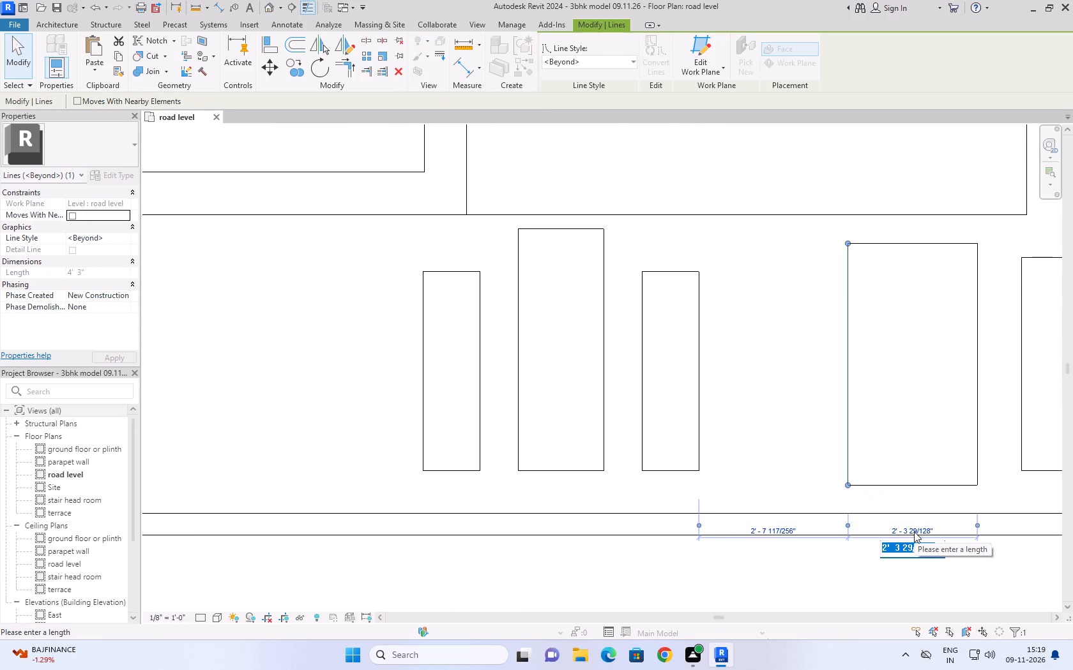
pyautogui.write("1'6''")
pyautogui.click(872, 584)
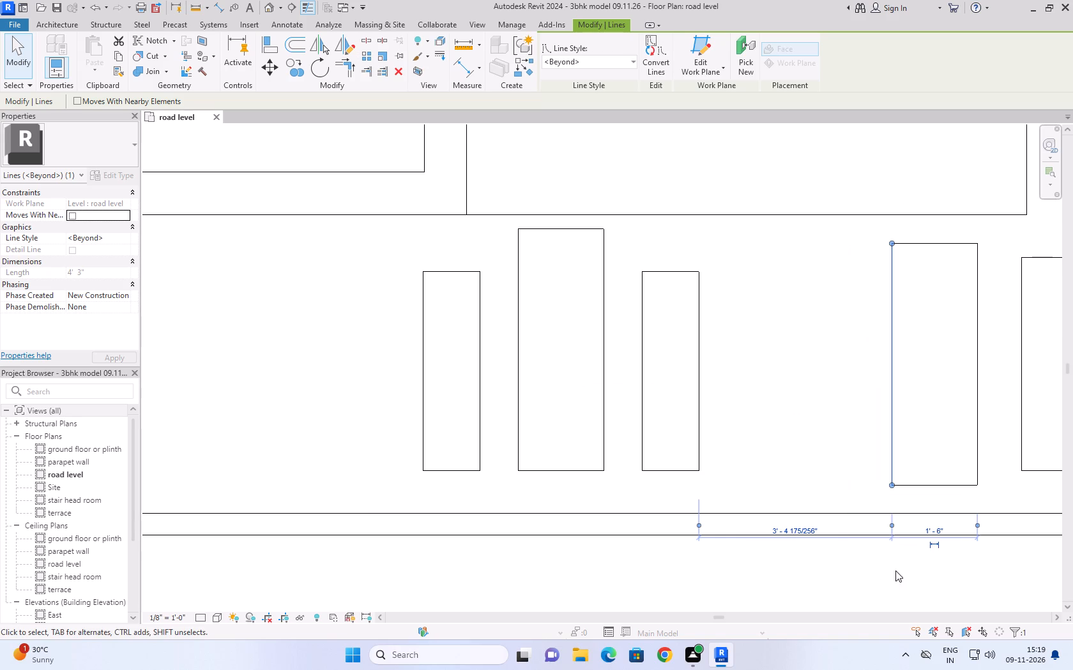
# Move the whole fourth slab to about 8" from the third slab, aligning its base with the other slabs' bases.
pyautogui.click(925, 284)
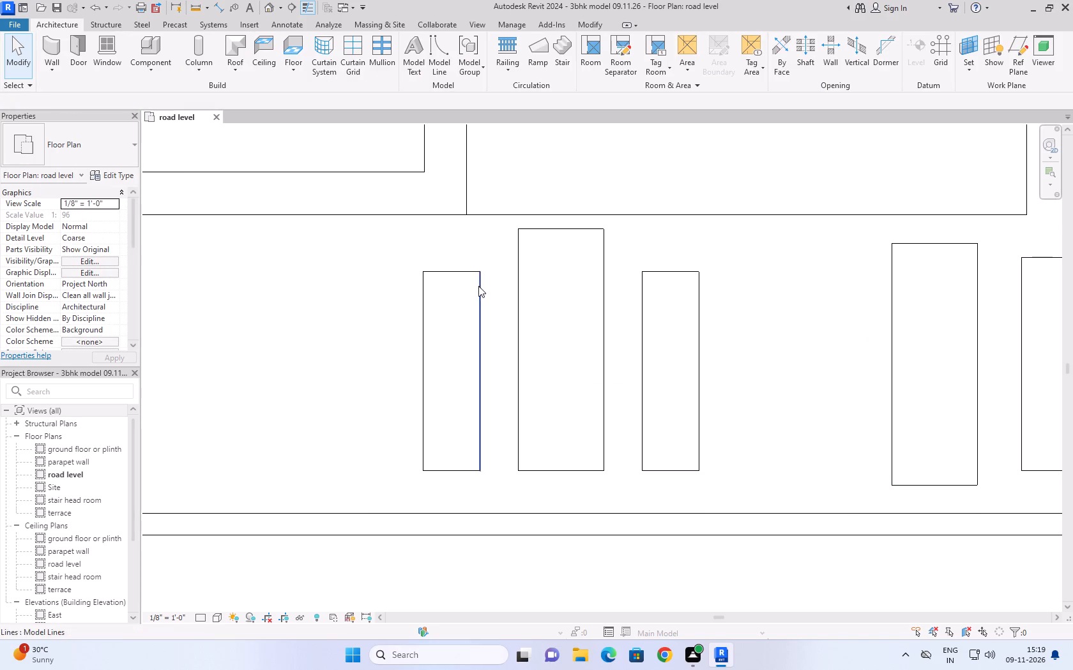
pyautogui.click(472, 276)
pyautogui.click(812, 283)
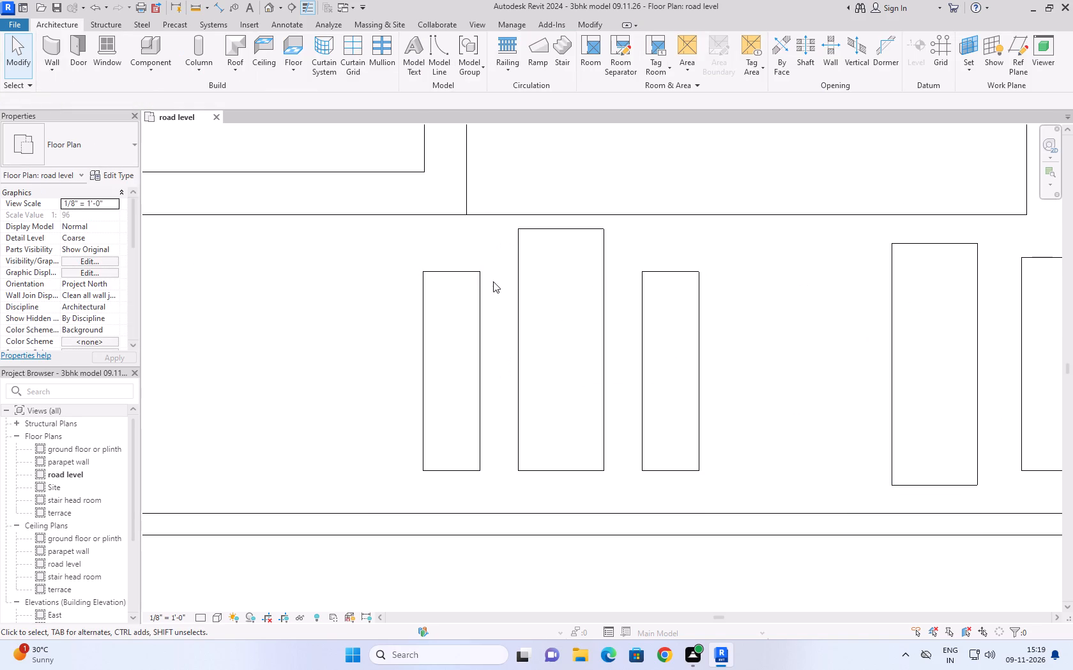
pyautogui.moveTo(866, 225); pyautogui.dragTo(922, 396)
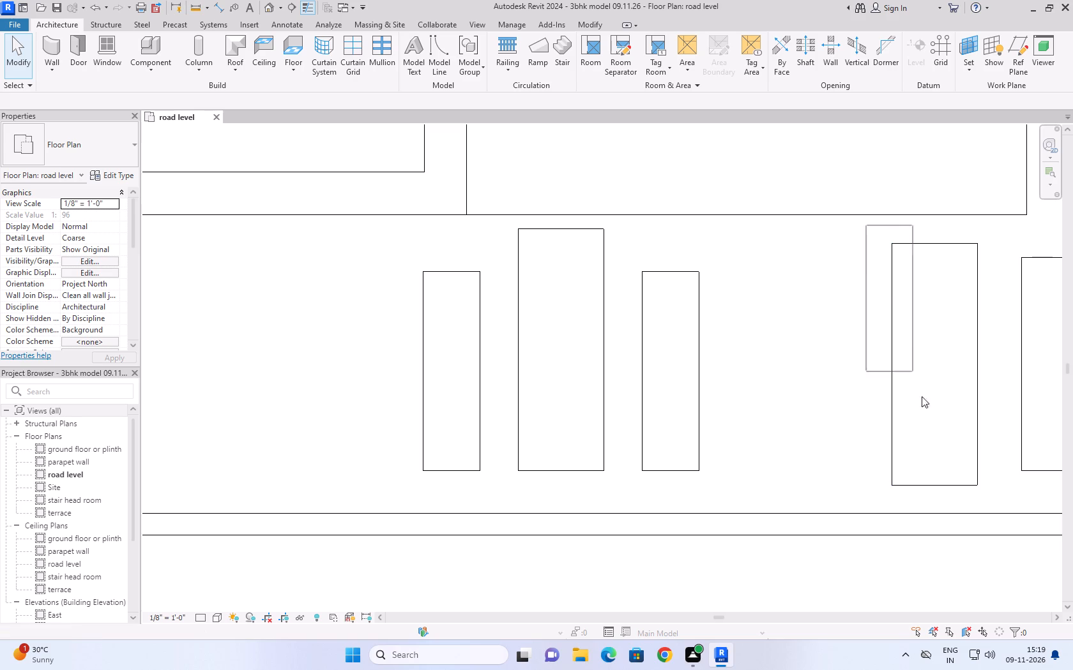
pyautogui.moveTo(922, 396); pyautogui.dragTo(1005, 507)
pyautogui.moveTo(942, 483); pyautogui.dragTo(940, 484)
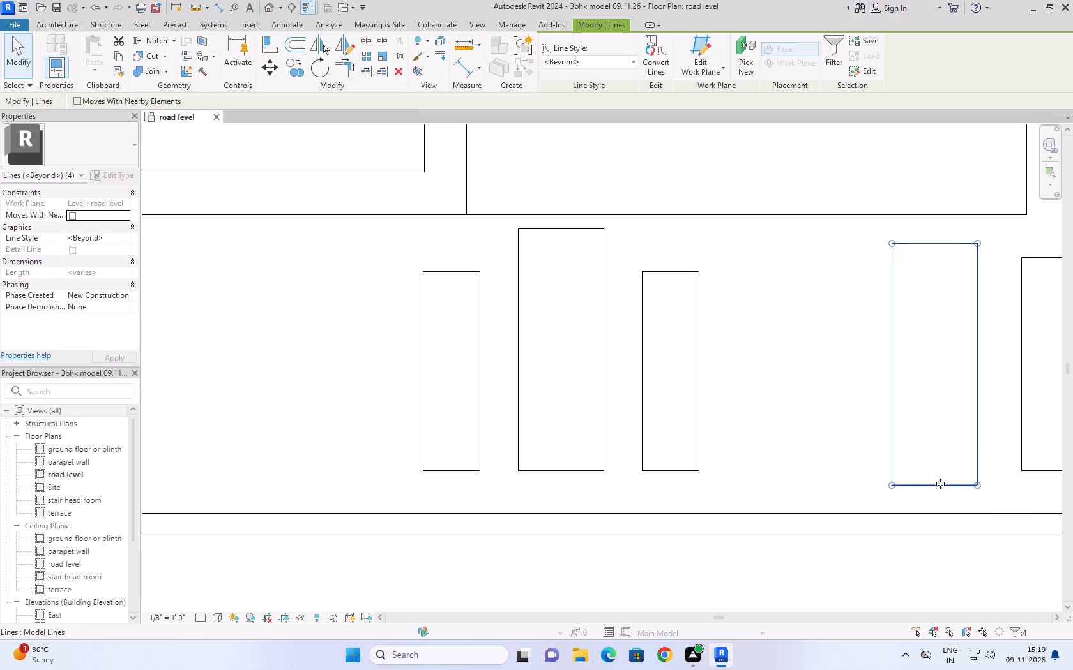
pyautogui.moveTo(940, 484); pyautogui.dragTo(728, 464)
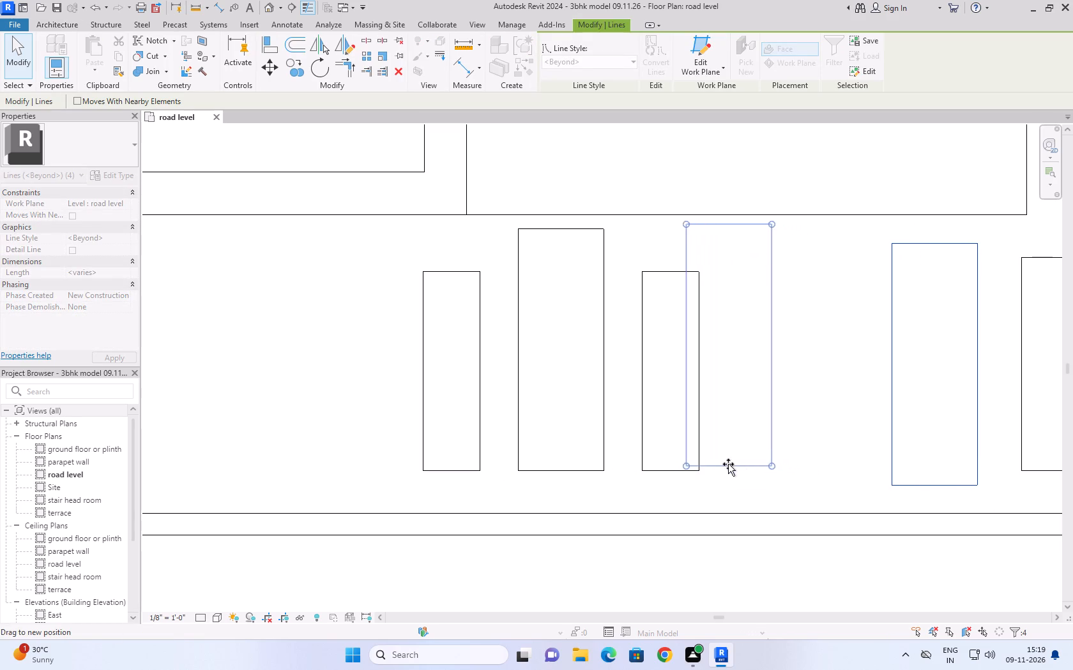
pyautogui.moveTo(728, 464); pyautogui.dragTo(747, 468)
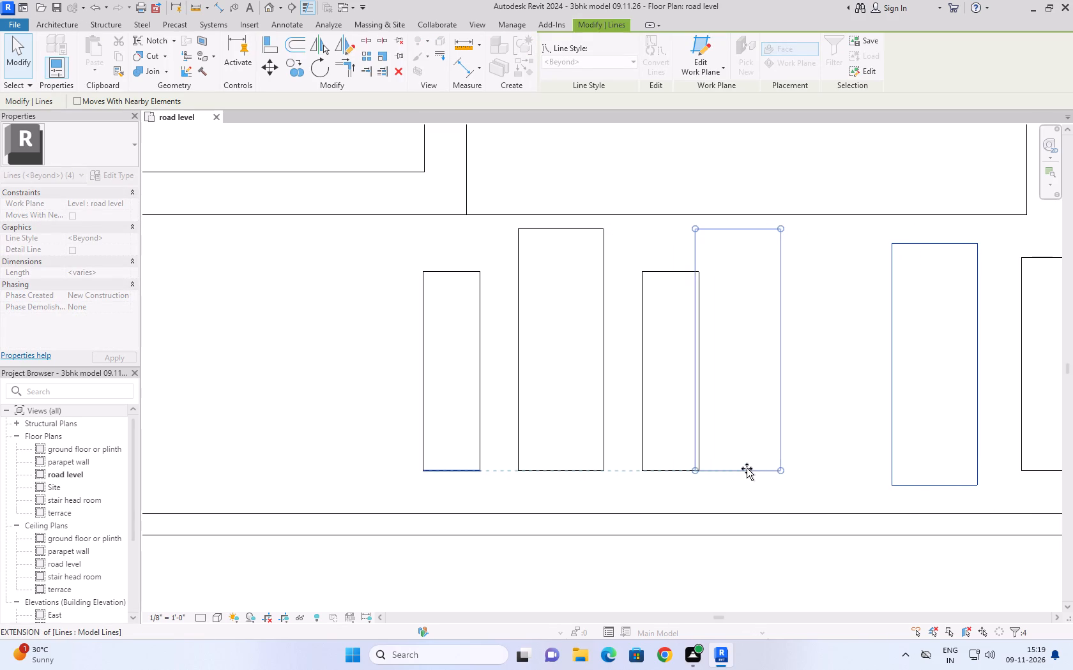
pyautogui.moveTo(747, 468); pyautogui.dragTo(786, 470)
pyautogui.click(315, 361)
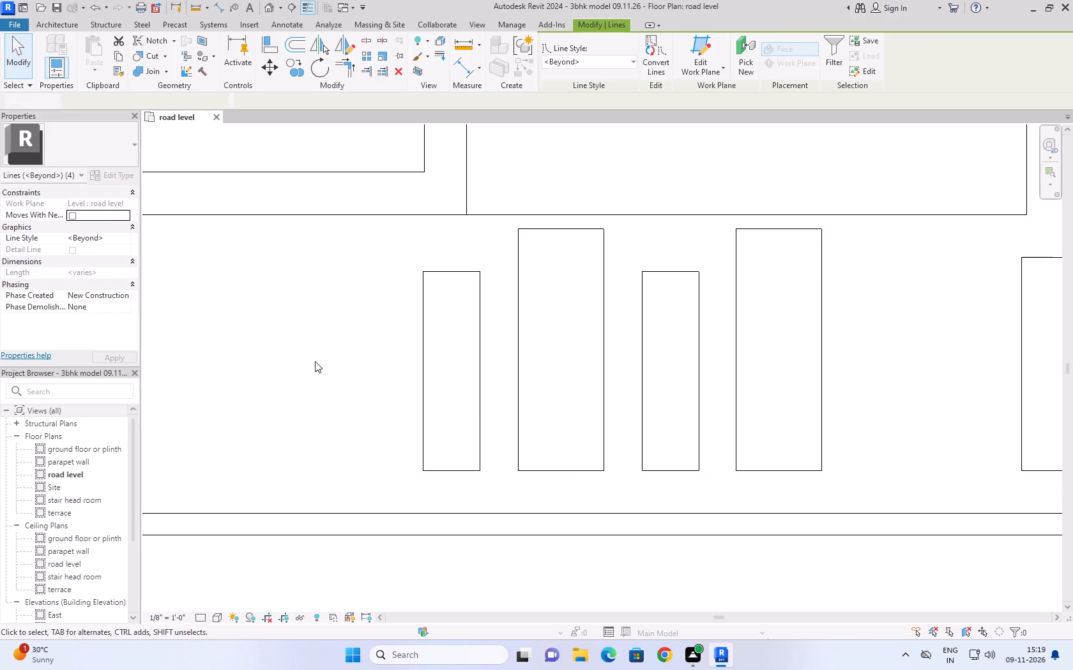
# Examine the slab row within the 16'-5" strip and check the first slab's gap to the second slab.
pyautogui.scroll(-5, 336, 378)
pyautogui.click(314, 361)
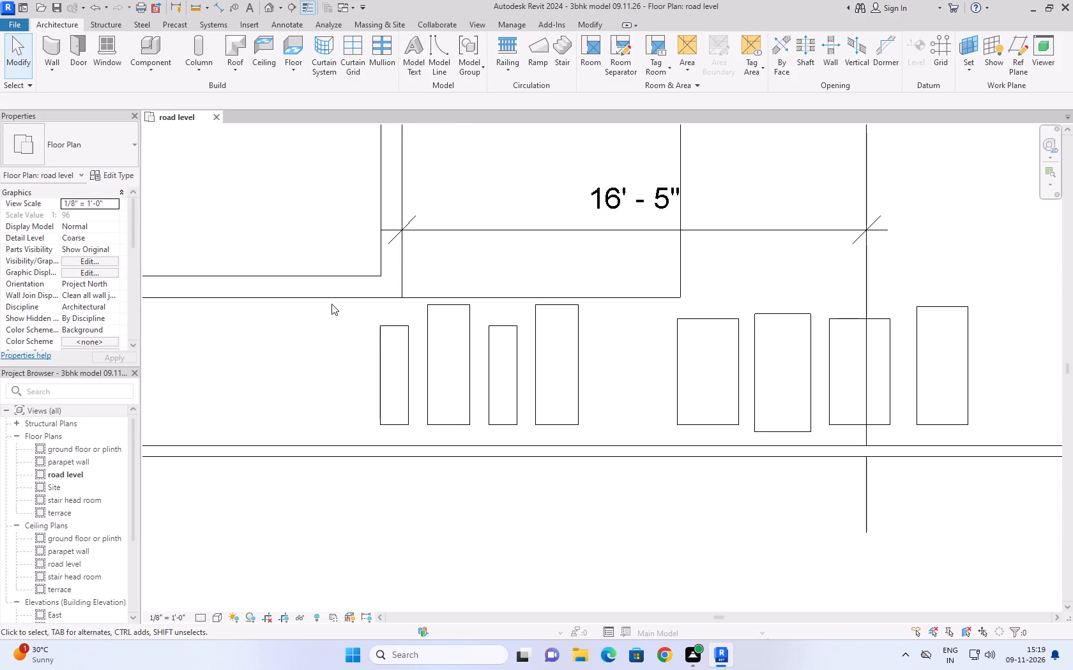
pyautogui.click(620, 322)
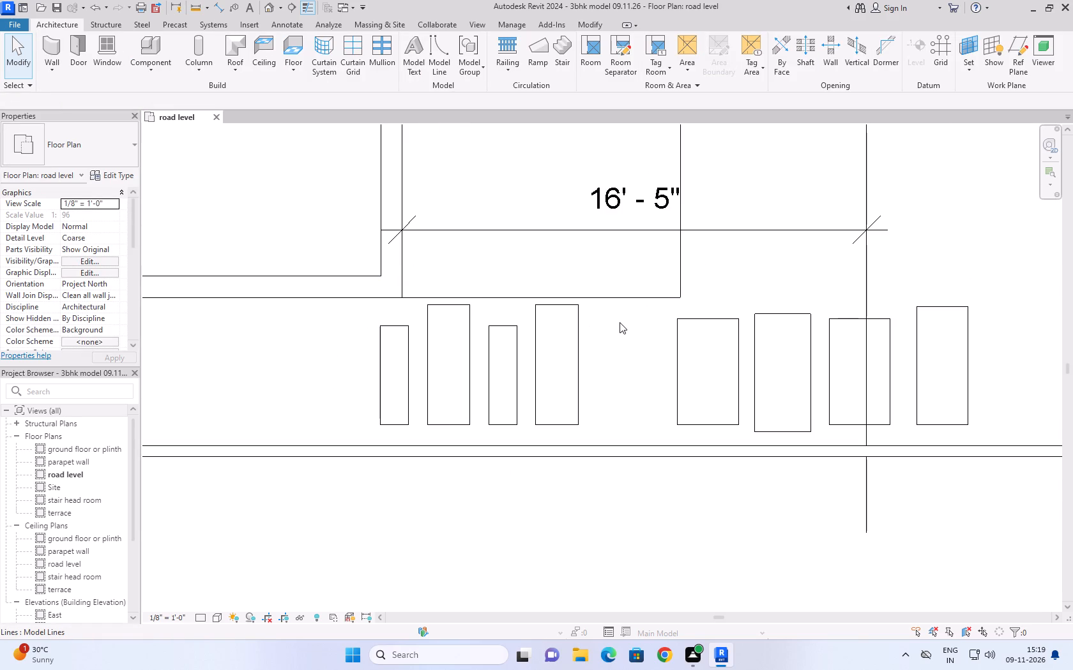
pyautogui.click(620, 322)
pyautogui.scroll(-4, 613, 324)
pyautogui.scroll(2, 599, 325)
pyautogui.scroll(3, 391, 325)
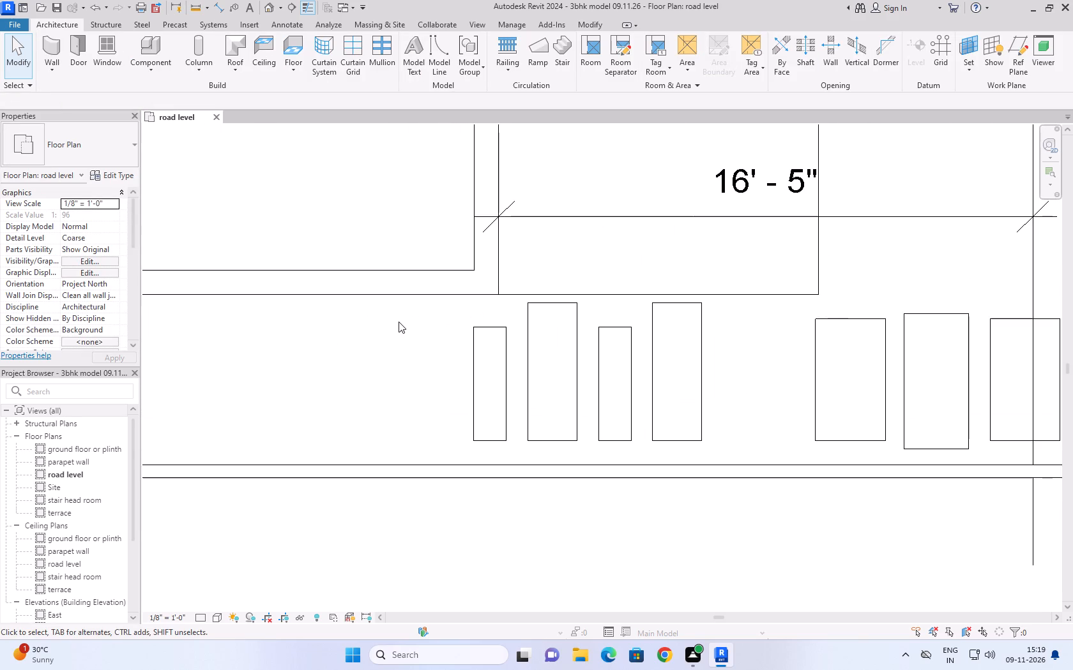
pyautogui.scroll(3, 399, 322)
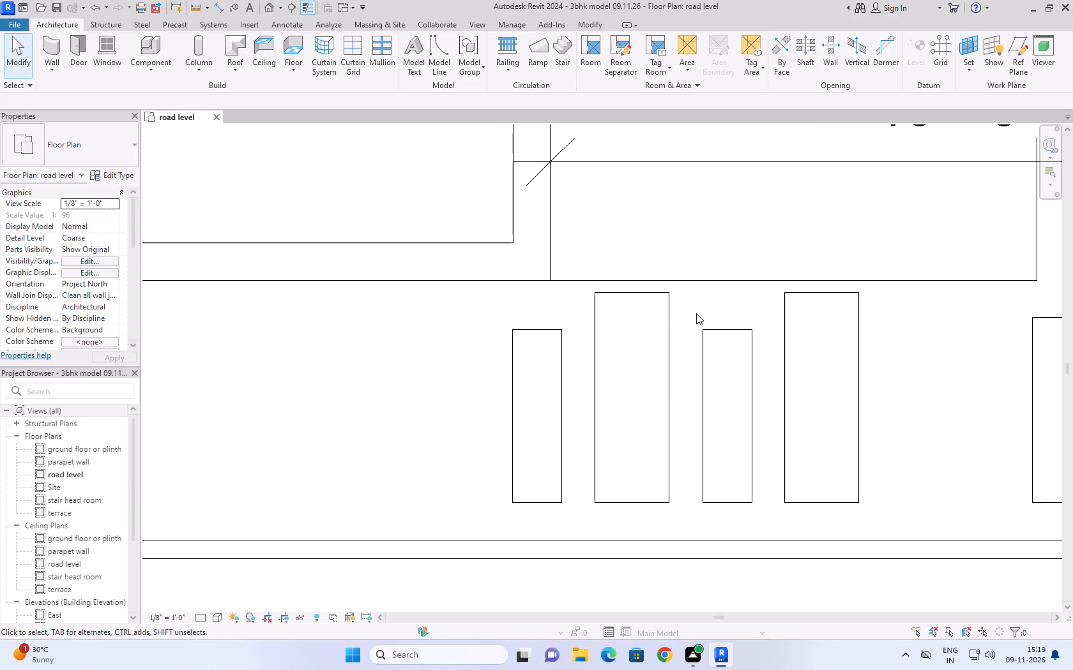
pyautogui.scroll(-2, 709, 305)
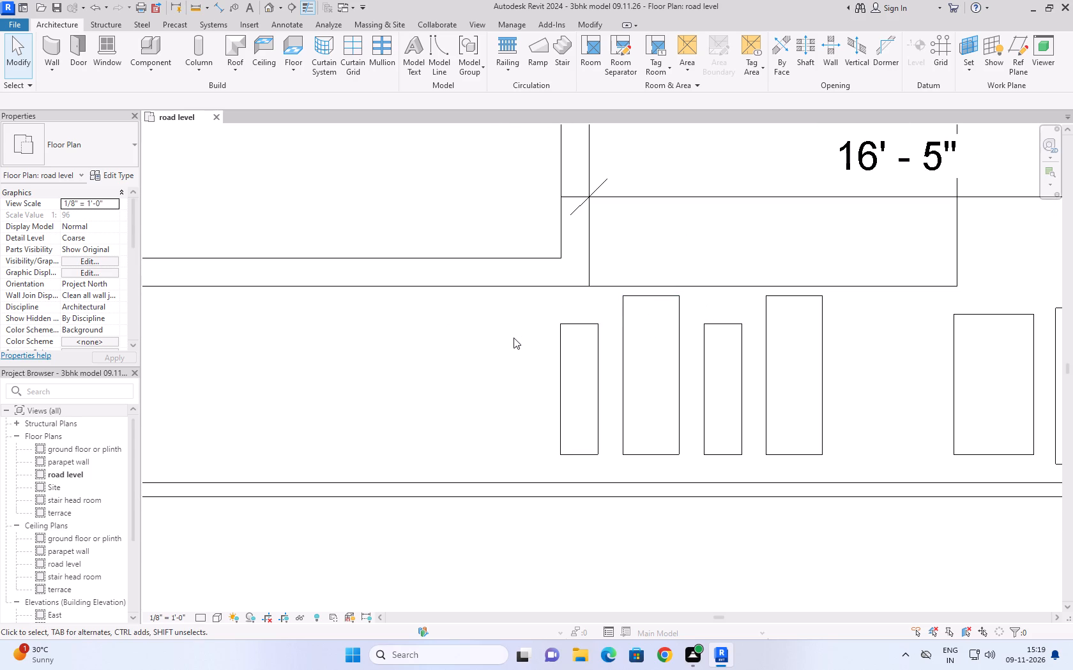
pyautogui.click(514, 338)
pyautogui.click(648, 452)
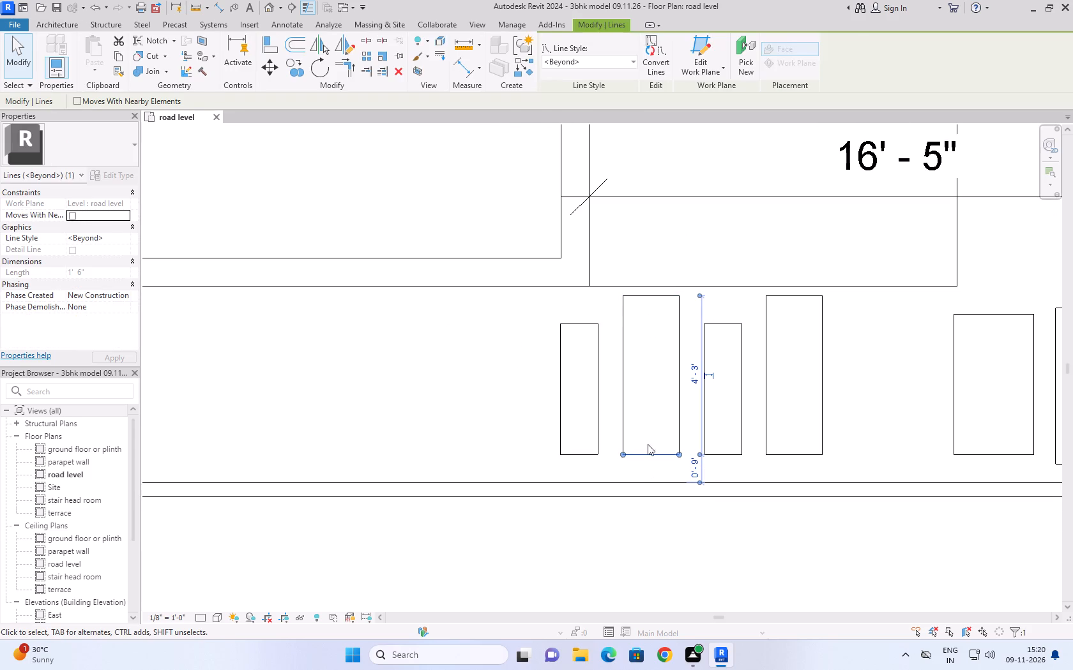
pyautogui.click(498, 413)
pyautogui.click(597, 440)
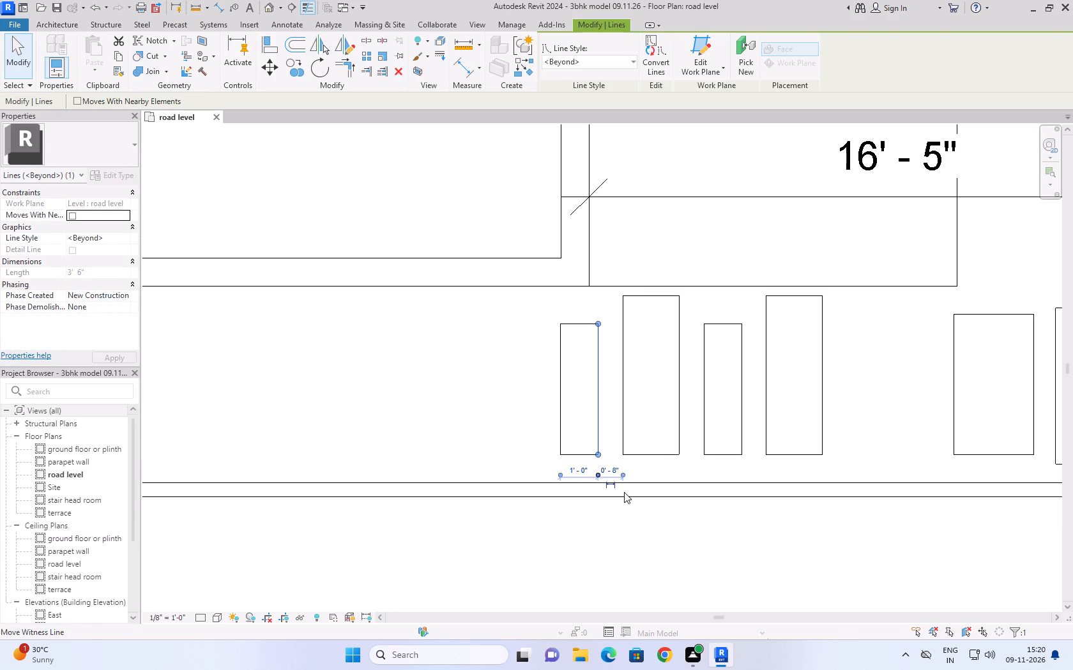
# Set the gap between the second and third slabs to 8" by moving the second slab's edge nearest the third.
pyautogui.click(681, 415)
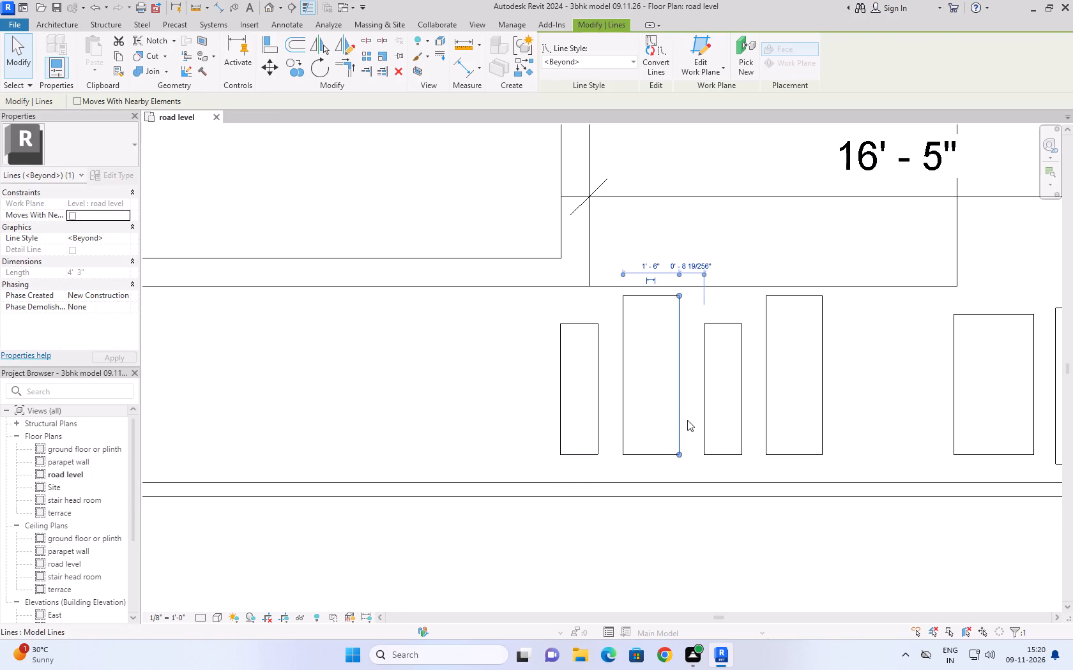
pyautogui.click(689, 265)
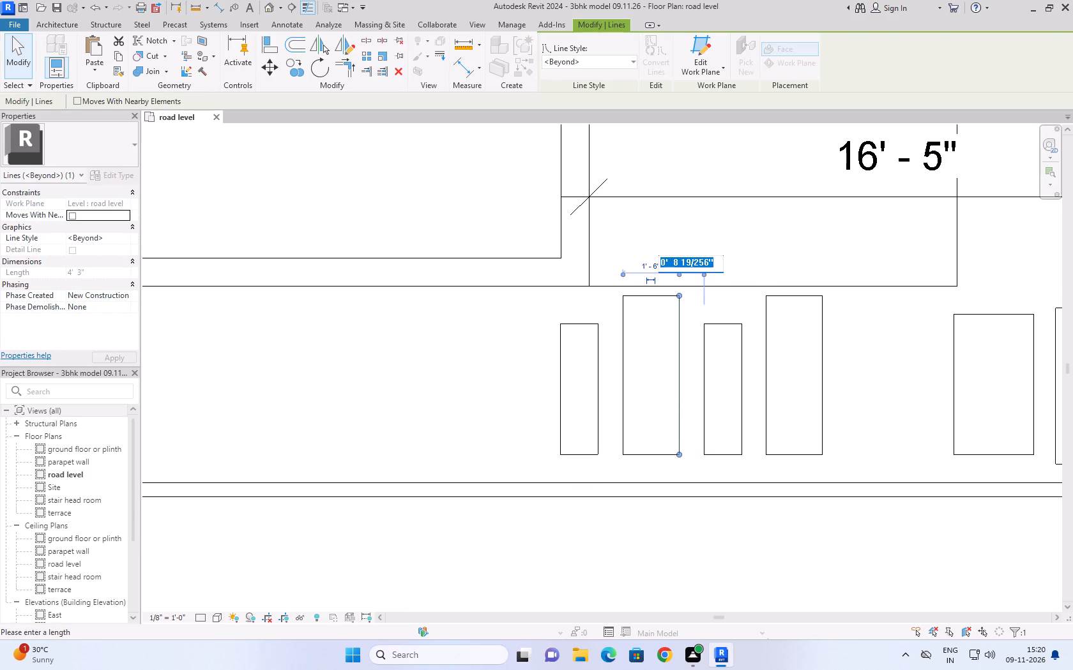
pyautogui.write("8''")
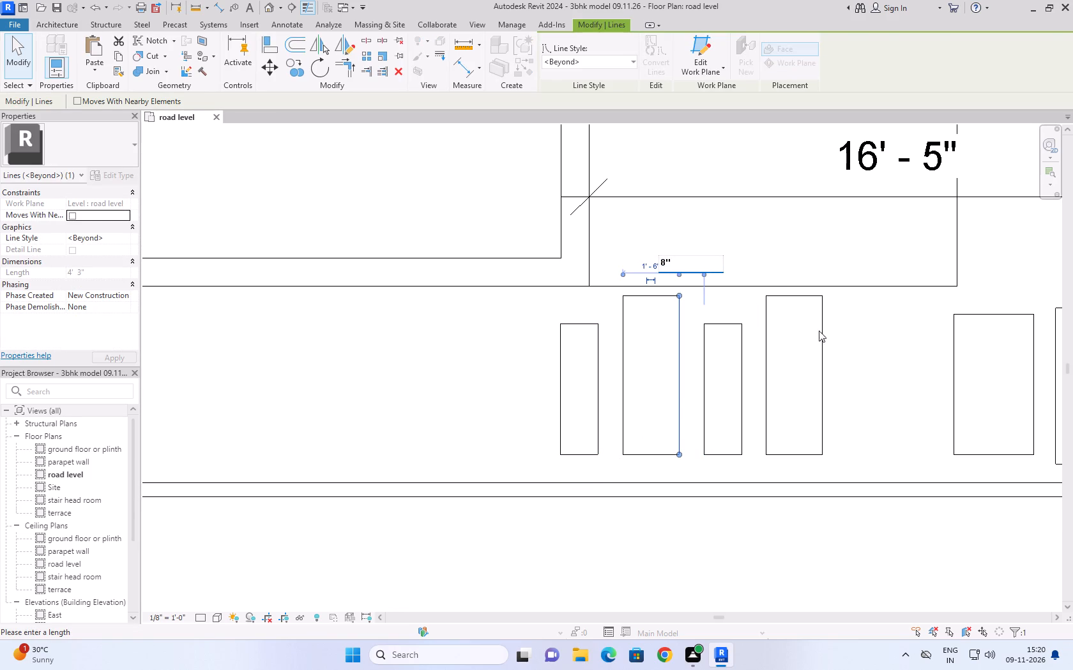
pyautogui.click(892, 333)
pyautogui.click(481, 407)
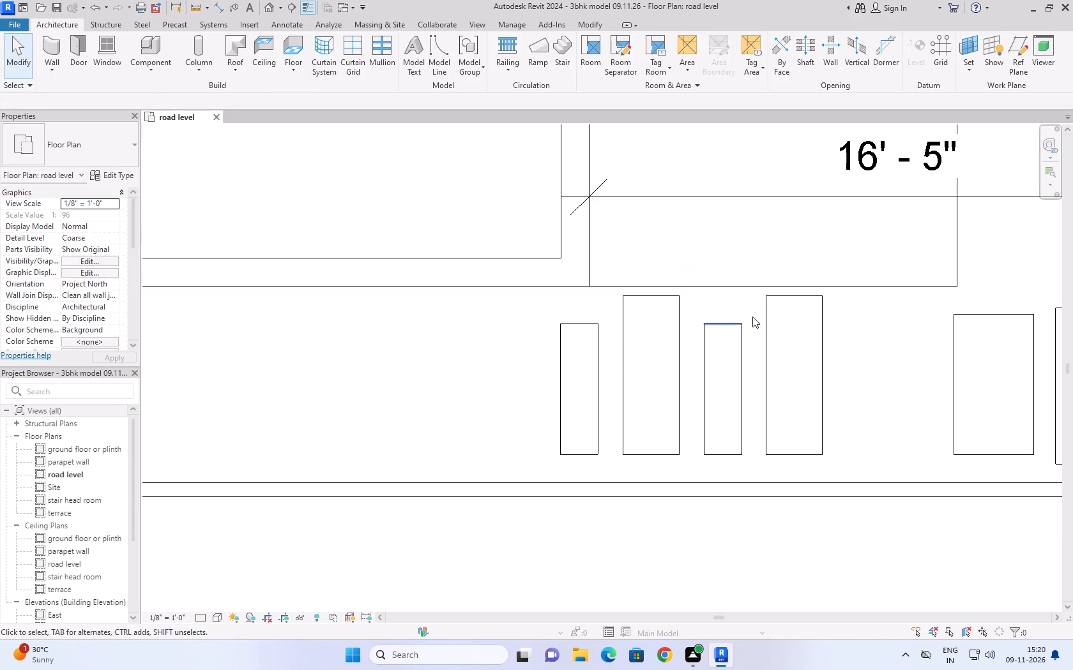
# Check the heights of the third and fourth slabs and their offsets from the boundary lines above and below.
pyautogui.click(775, 295)
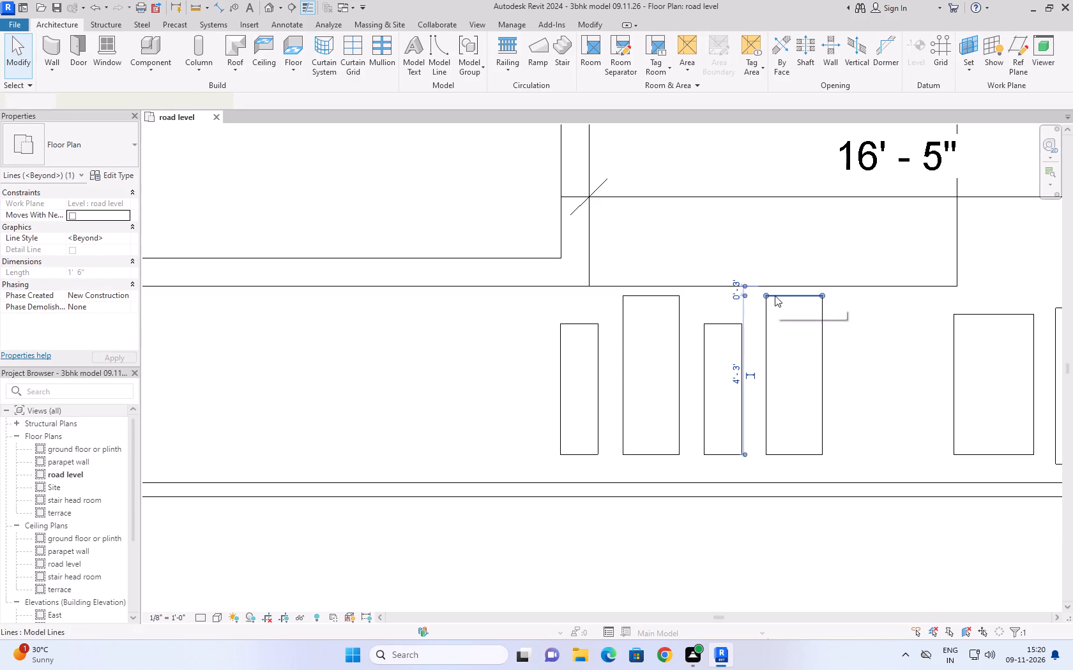
pyautogui.click(733, 322)
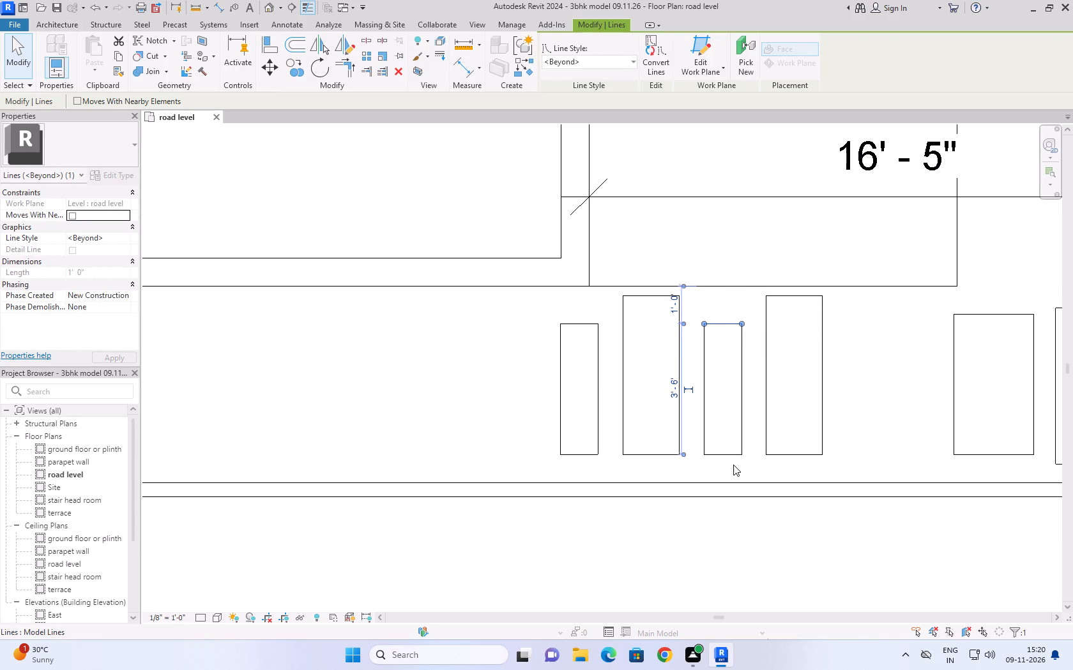
pyautogui.click(724, 450)
pyautogui.click(725, 453)
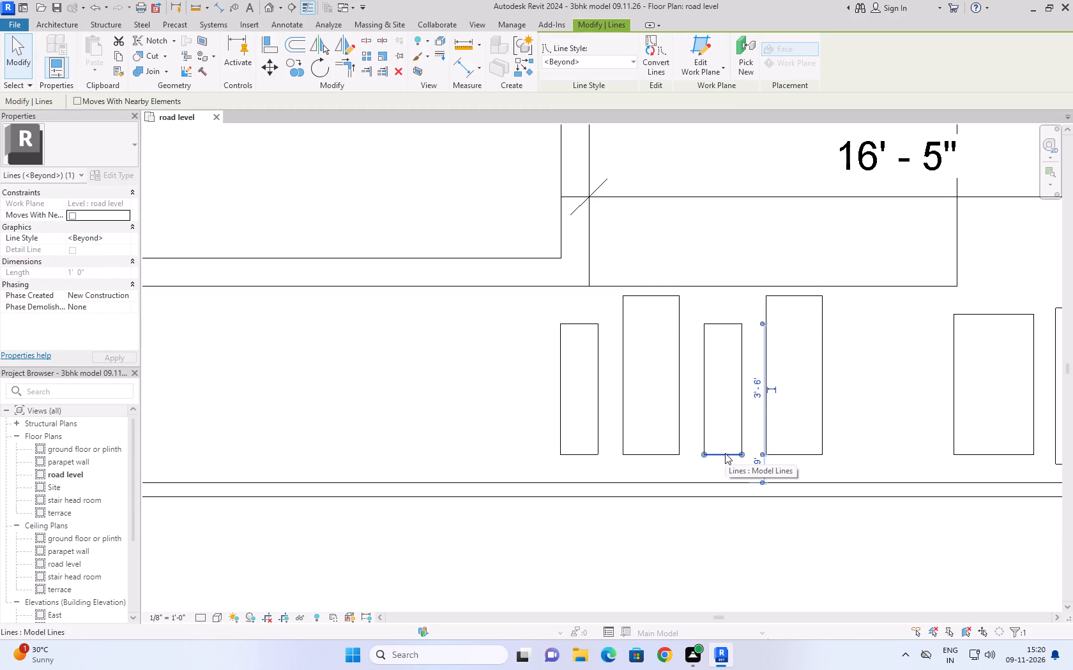
pyautogui.click(795, 451)
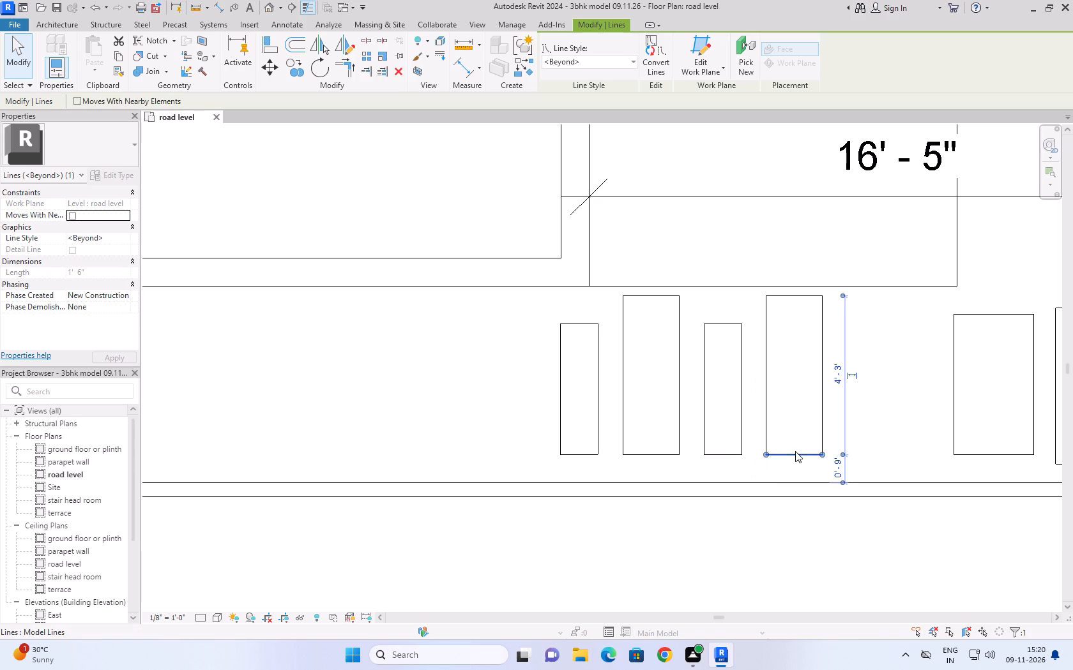
# Set the gap between the third and fourth slabs to 8" by moving the fourth slab's edge nearest the third.
pyautogui.click(763, 410)
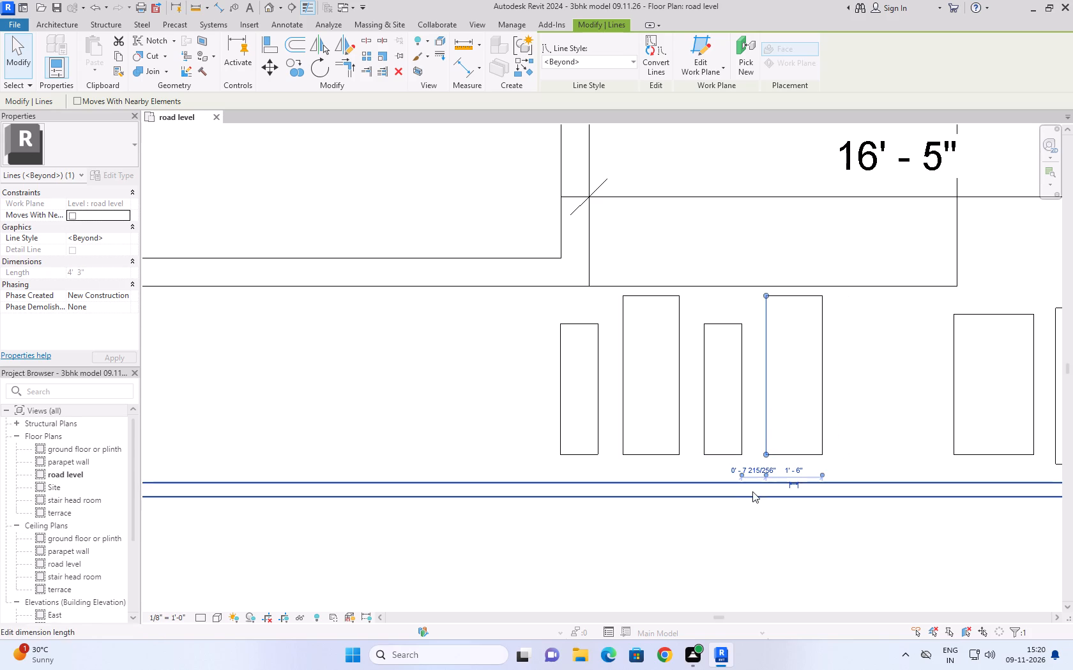
pyautogui.scroll(10, 752, 491)
pyautogui.click(759, 427)
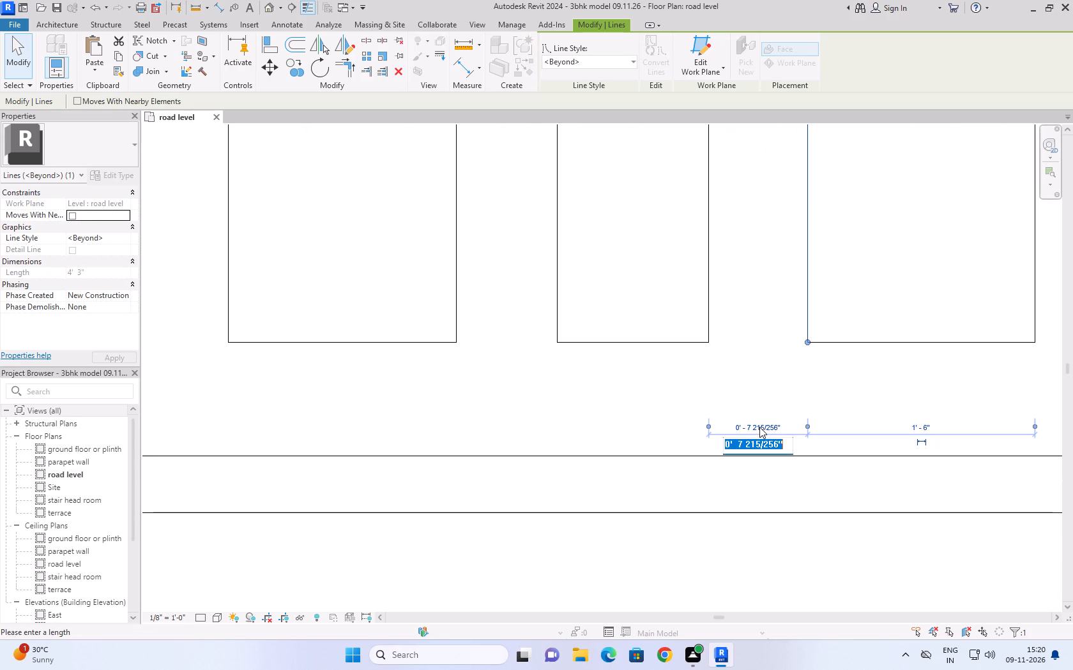
pyautogui.write("8''")
pyautogui.click(655, 388)
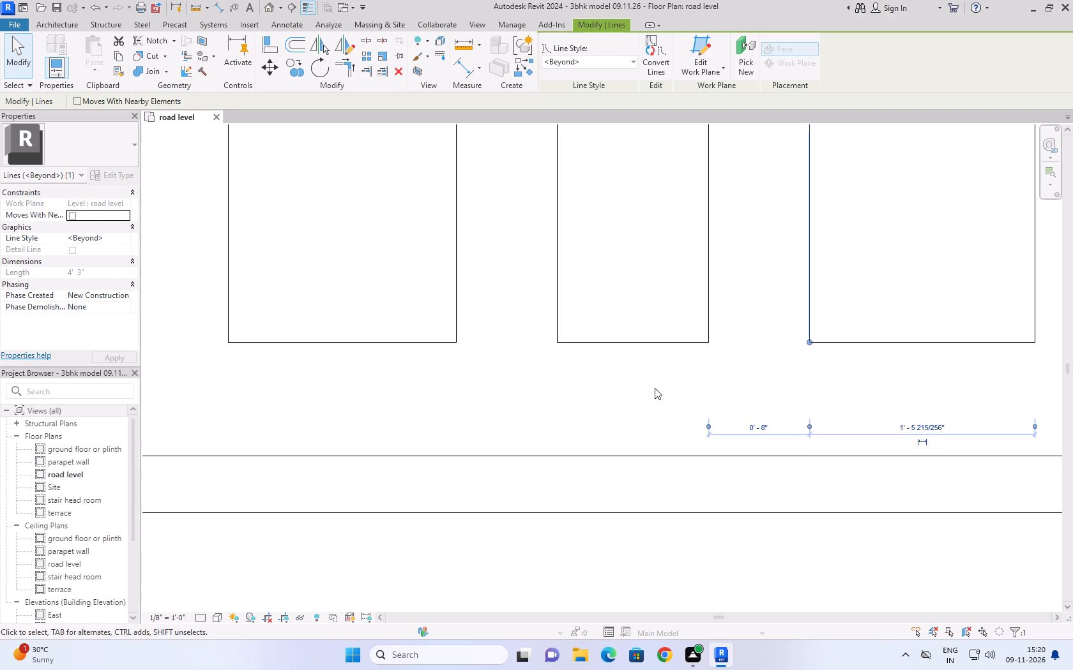
pyautogui.scroll(-11, 655, 388)
pyautogui.click(766, 343)
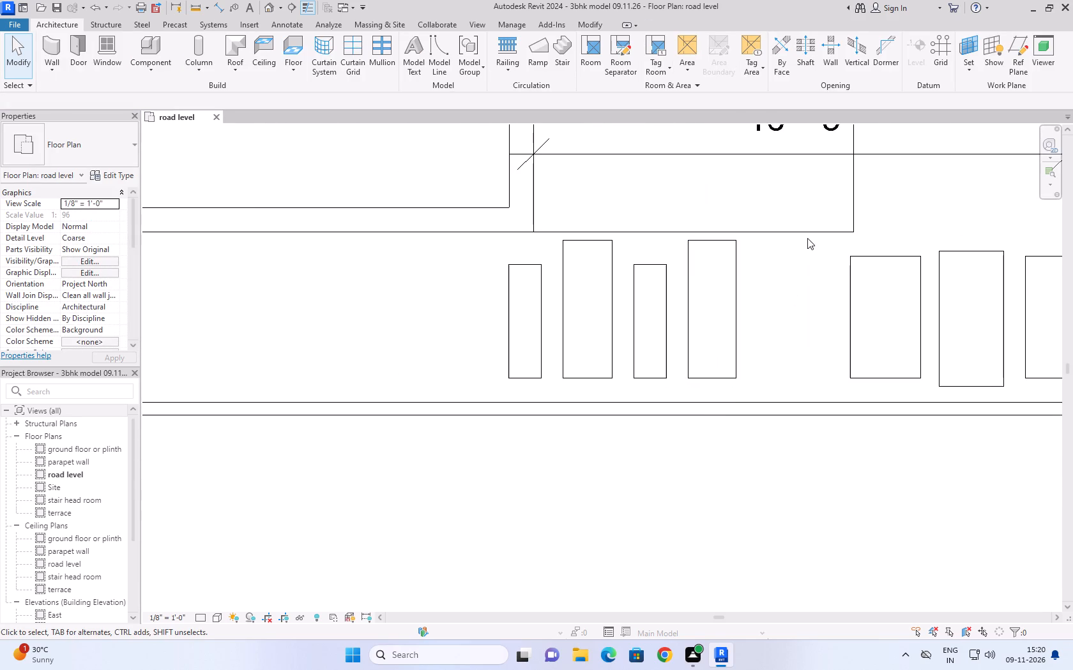
# Move the whole fifth slab to about 10 1/2" from the fourth slab, keeping its base in line with the row.
pyautogui.moveTo(823, 242); pyautogui.dragTo(926, 397)
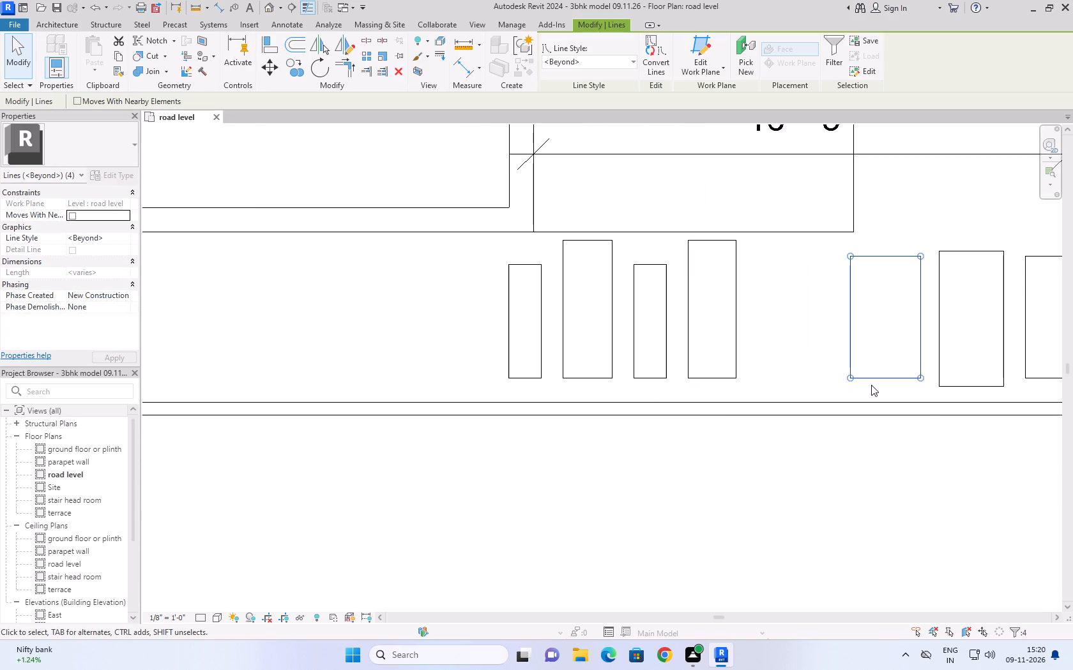
pyautogui.moveTo(871, 378); pyautogui.dragTo(785, 376)
pyautogui.click(867, 341)
# Set the fifth slab's width to 1' by moving its vertical edge nearest the fourth slab.
pyautogui.click(763, 308)
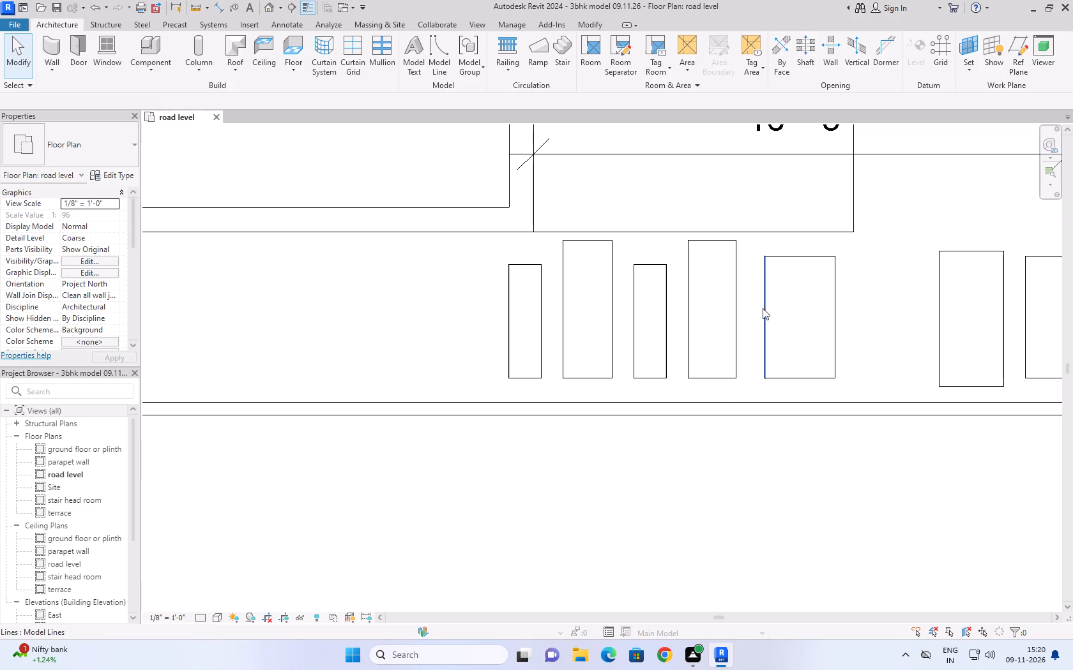
pyautogui.scroll(6, 807, 394)
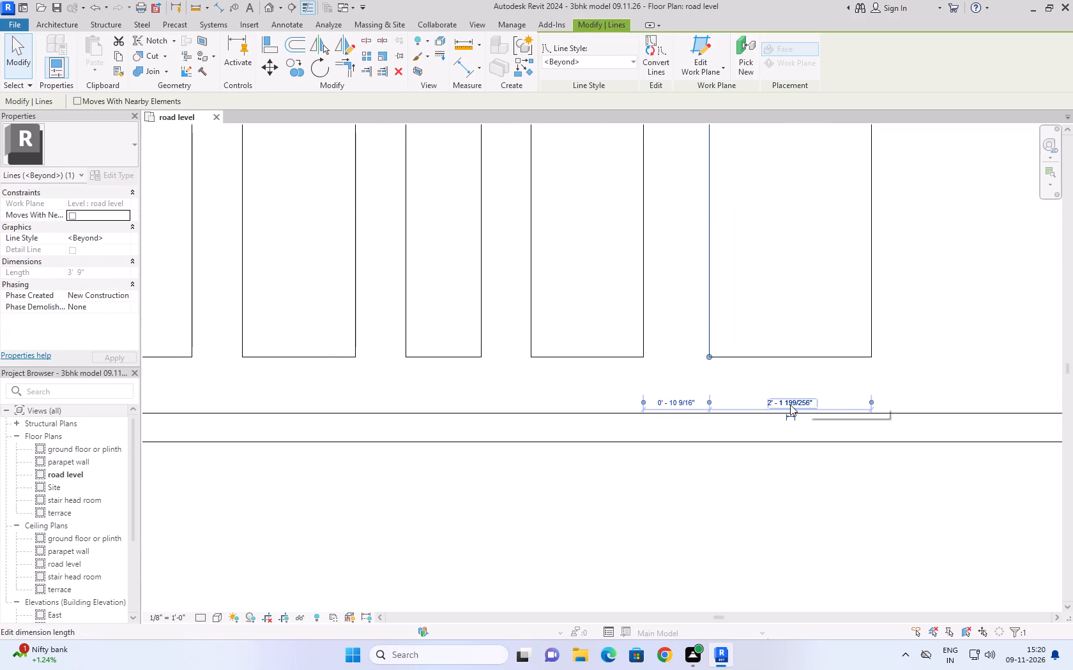
pyautogui.click(790, 405)
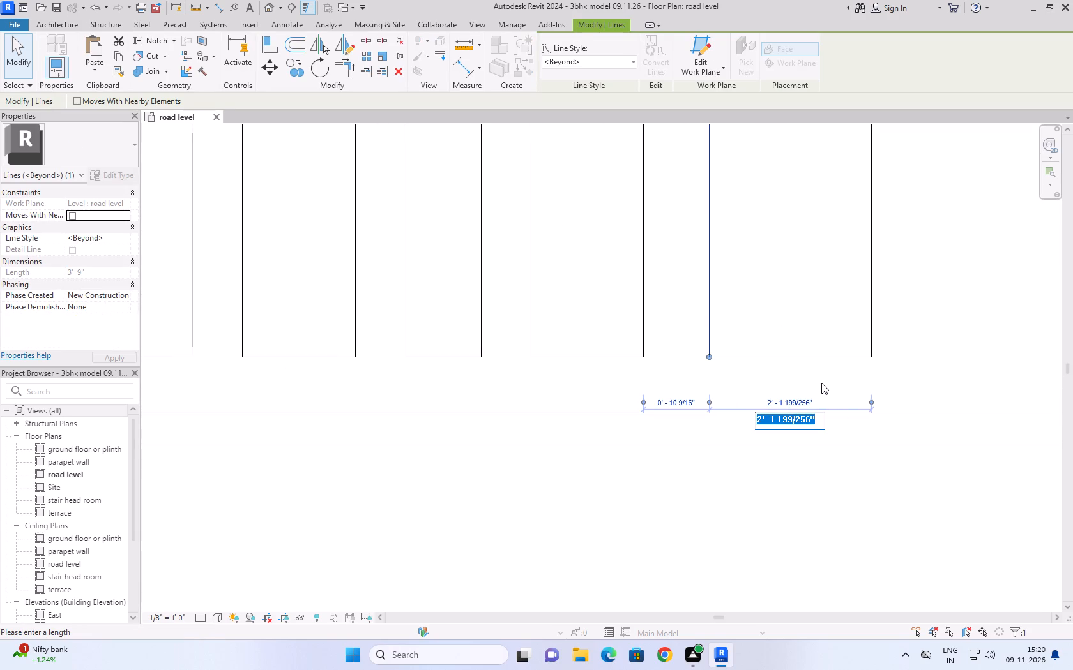
pyautogui.press('1')
pyautogui.press("'")
pyautogui.click(943, 263)
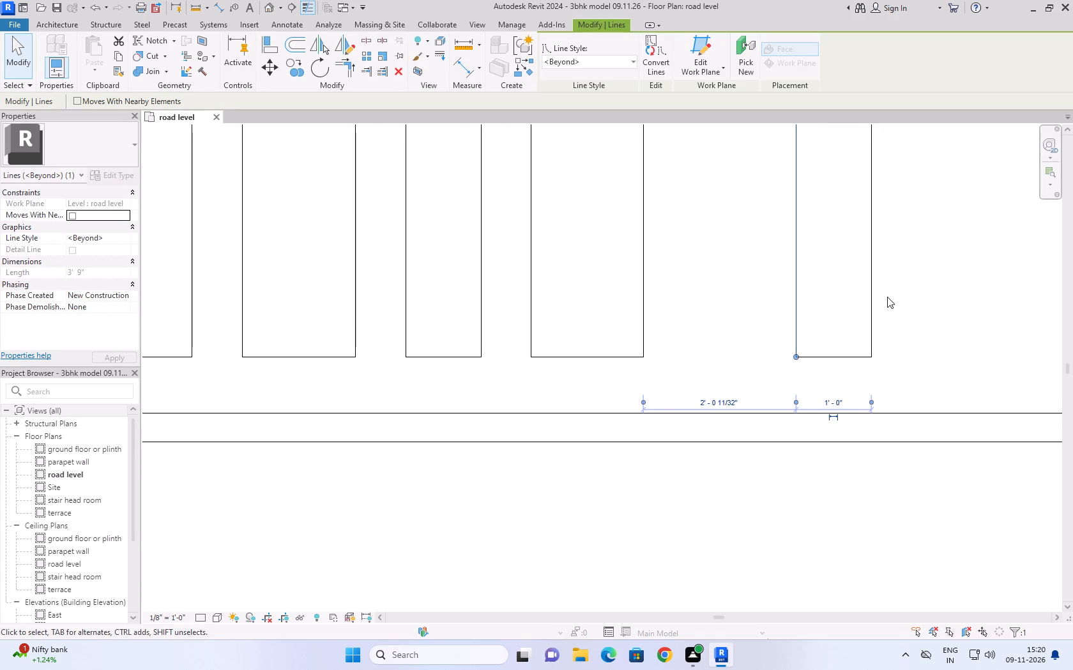
pyautogui.click(930, 329)
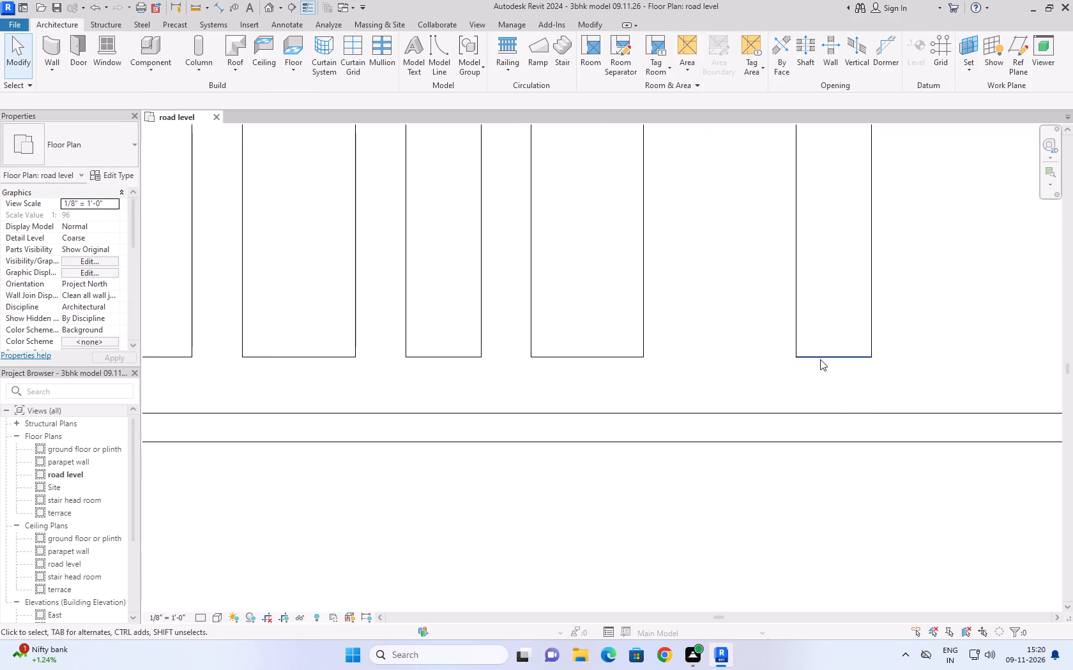
# Set the gap between the fourth and fifth slabs to 8" by moving the fifth slab's edge nearest the fourth.
pyautogui.click(790, 316)
pyautogui.click(793, 304)
pyautogui.click(717, 373)
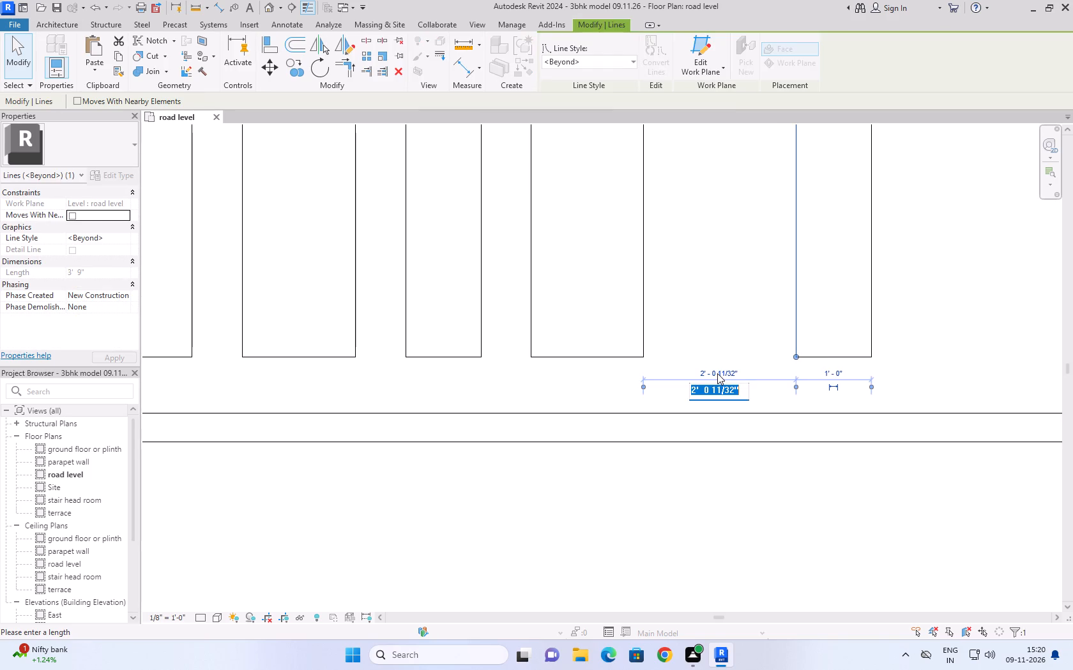
pyautogui.write("8''")
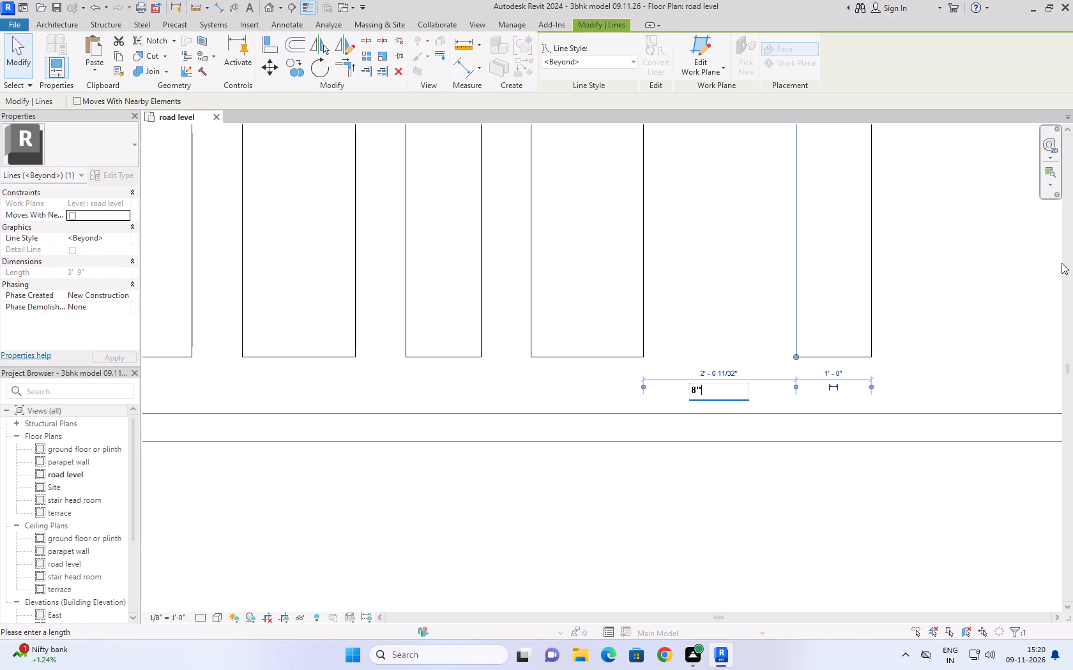
pyautogui.click(908, 327)
# Set the fifth slab's width to 1' by moving its vertical edge farthest from the fourth slab.
pyautogui.scroll(-4, 908, 327)
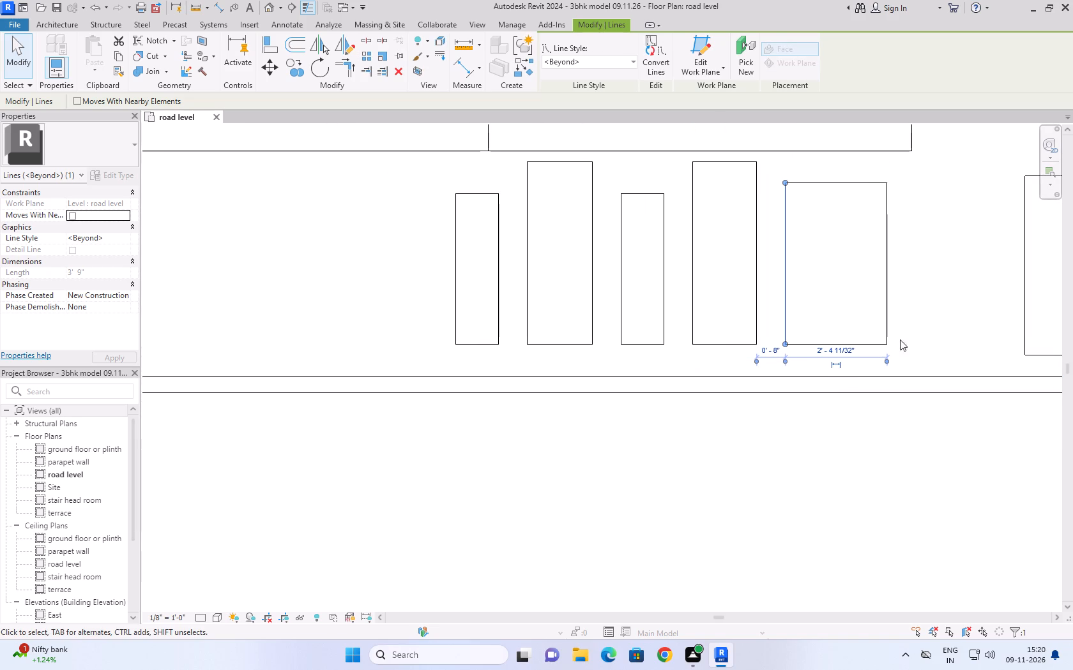
pyautogui.click(887, 269)
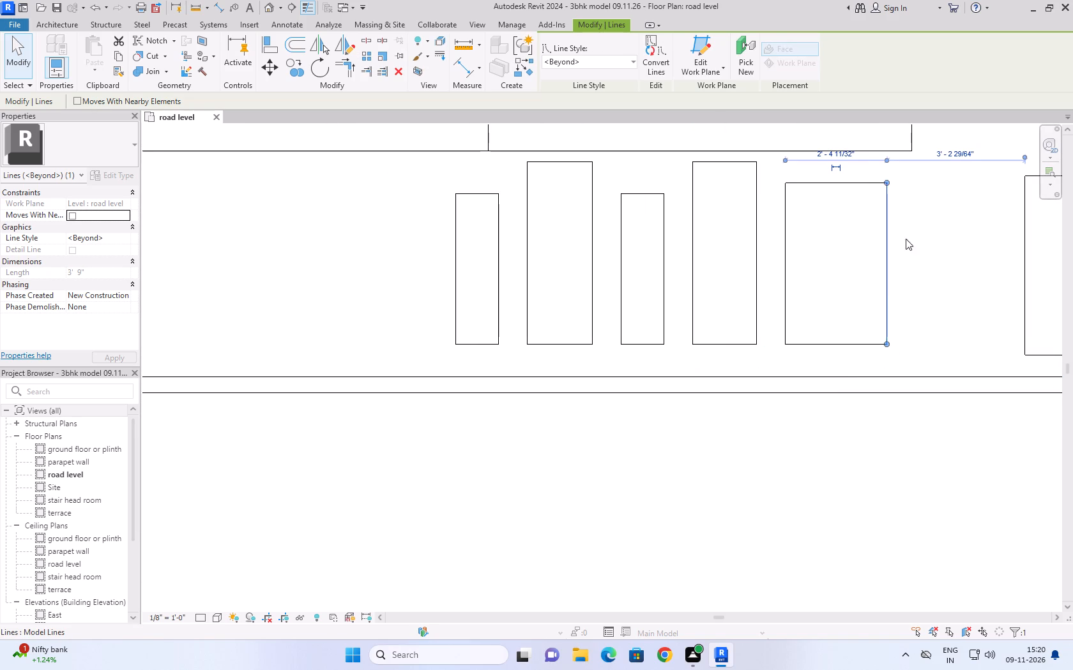
pyautogui.click(847, 154)
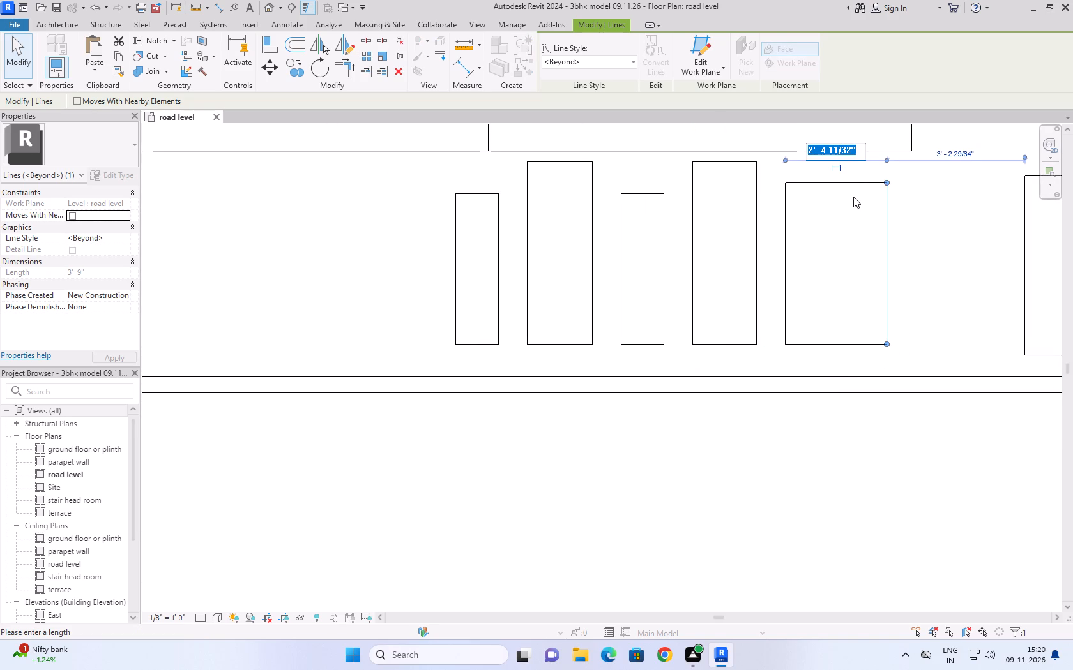
pyautogui.write("1'")
pyautogui.click(955, 241)
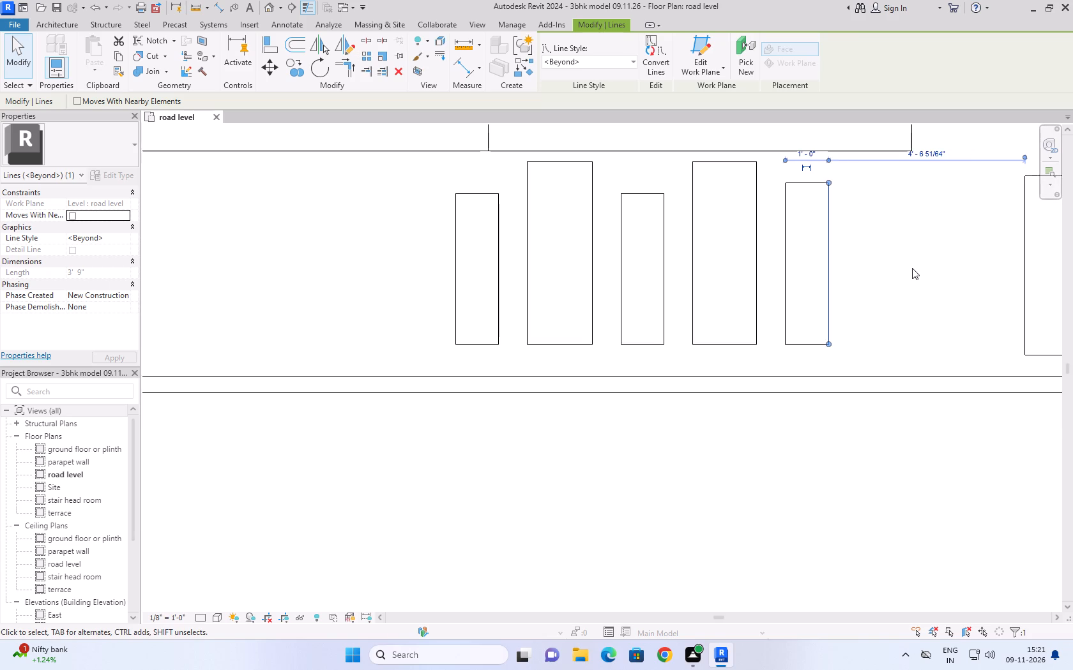
# Move the whole sixth slab to about 1'6" from the fifth slab, keeping its base in line with the row.
pyautogui.scroll(-5, 912, 268)
pyautogui.click(911, 269)
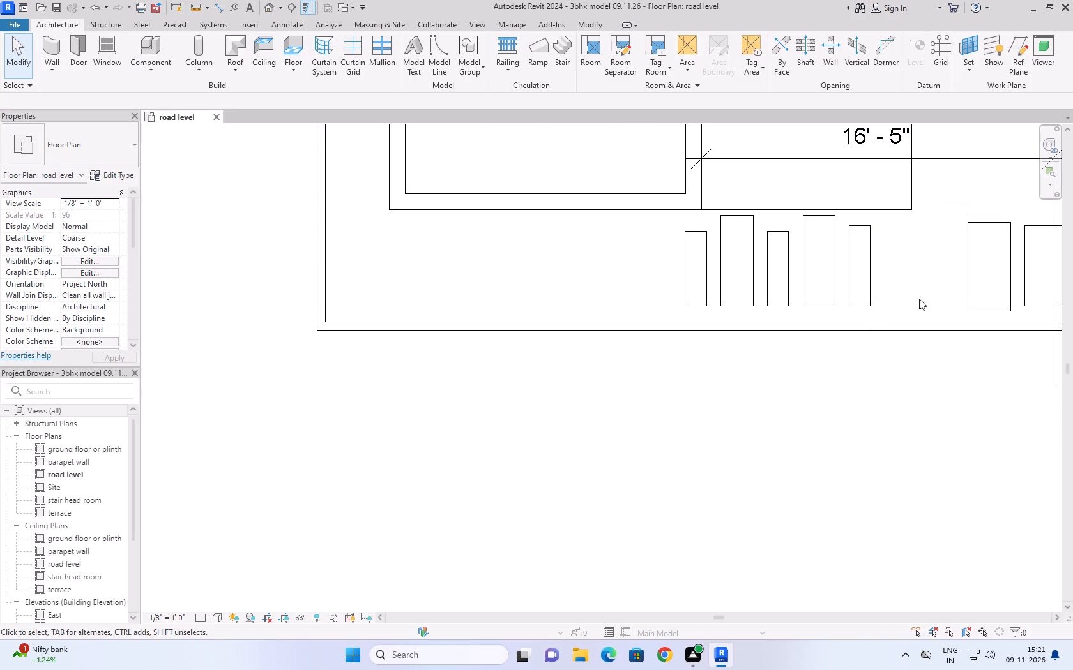
pyautogui.moveTo(952, 202); pyautogui.dragTo(1025, 322)
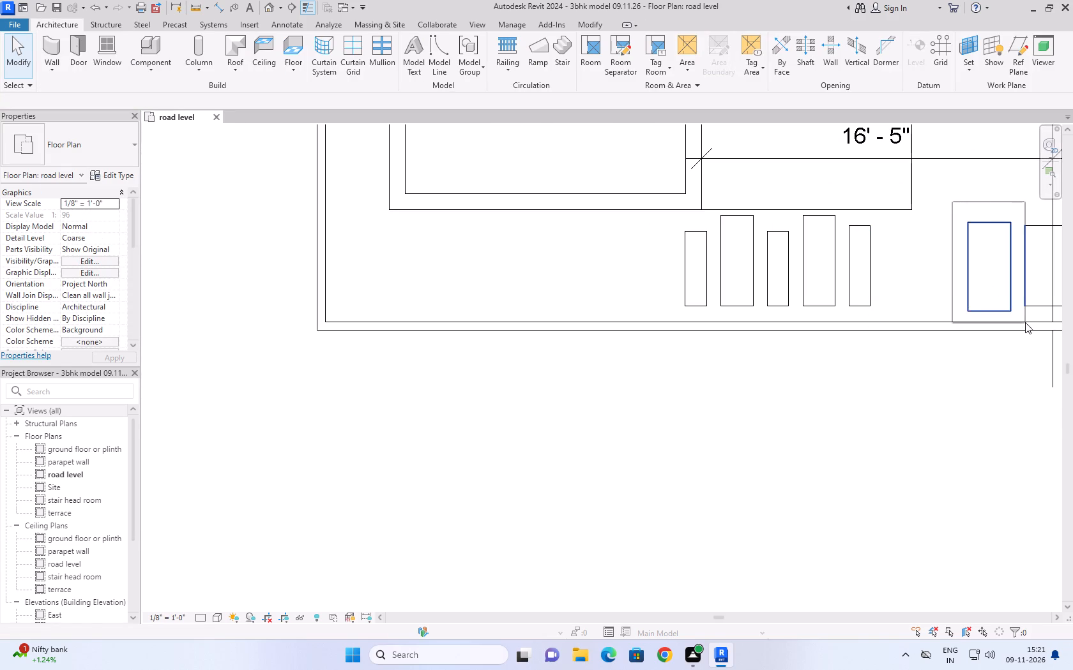
pyautogui.moveTo(1025, 322); pyautogui.dragTo(1024, 320)
pyautogui.moveTo(997, 312); pyautogui.dragTo(932, 308)
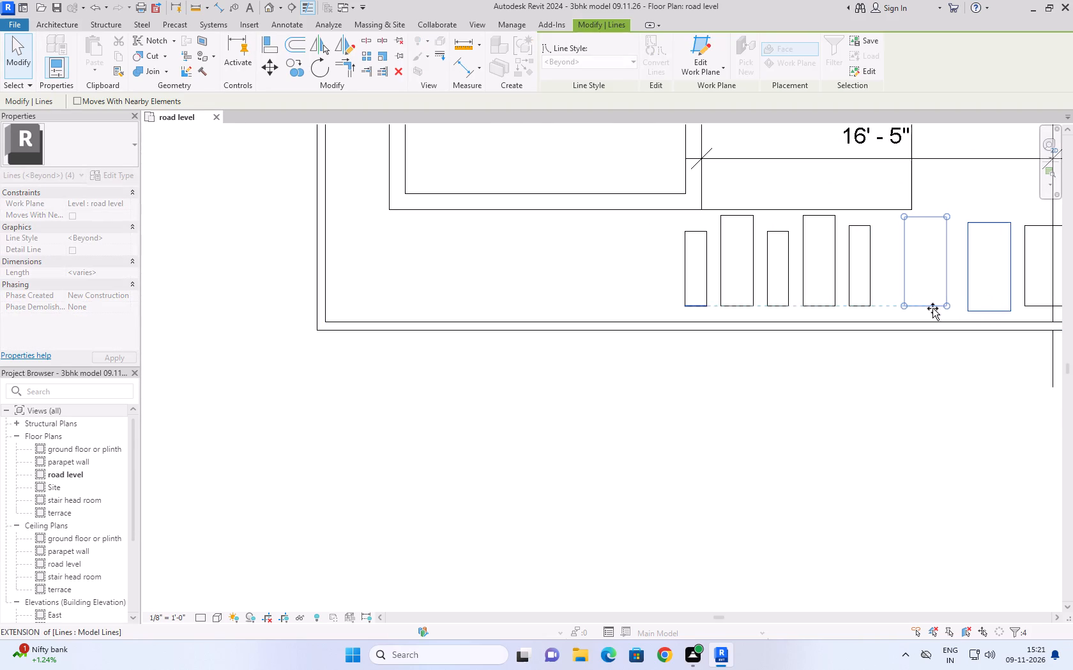
pyautogui.moveTo(932, 308); pyautogui.dragTo(931, 308)
pyautogui.click(898, 438)
# Set the gap between the fifth and sixth slabs to 8" by moving the sixth slab's edge nearest the fifth.
pyautogui.scroll(-5, 898, 438)
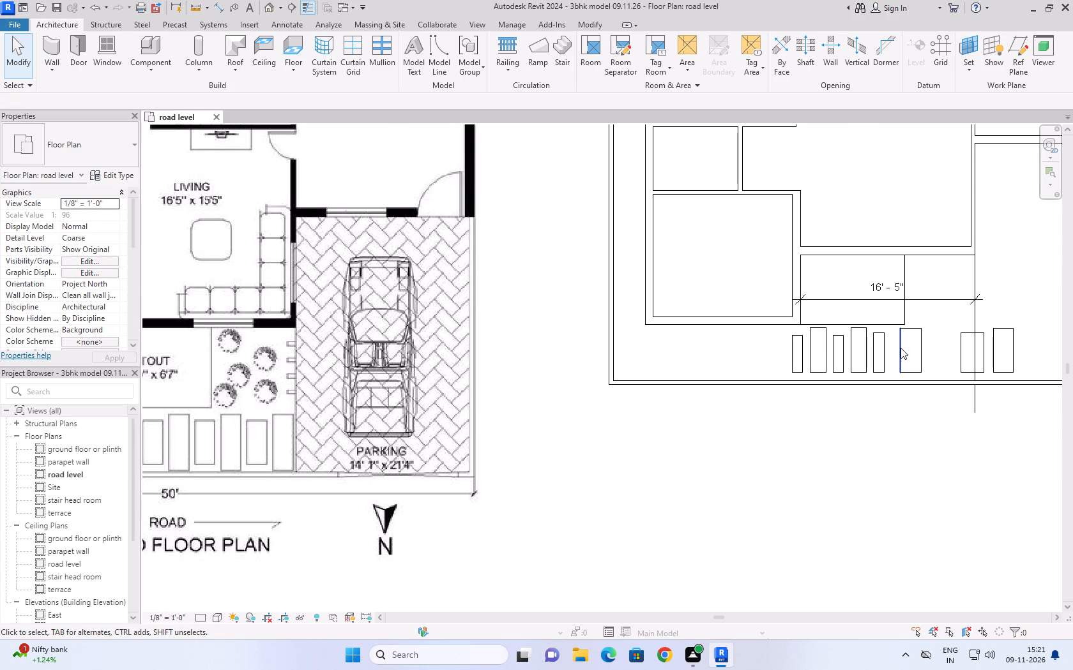
pyautogui.click(901, 348)
pyautogui.scroll(11, 904, 399)
pyautogui.middleClick(904, 399)
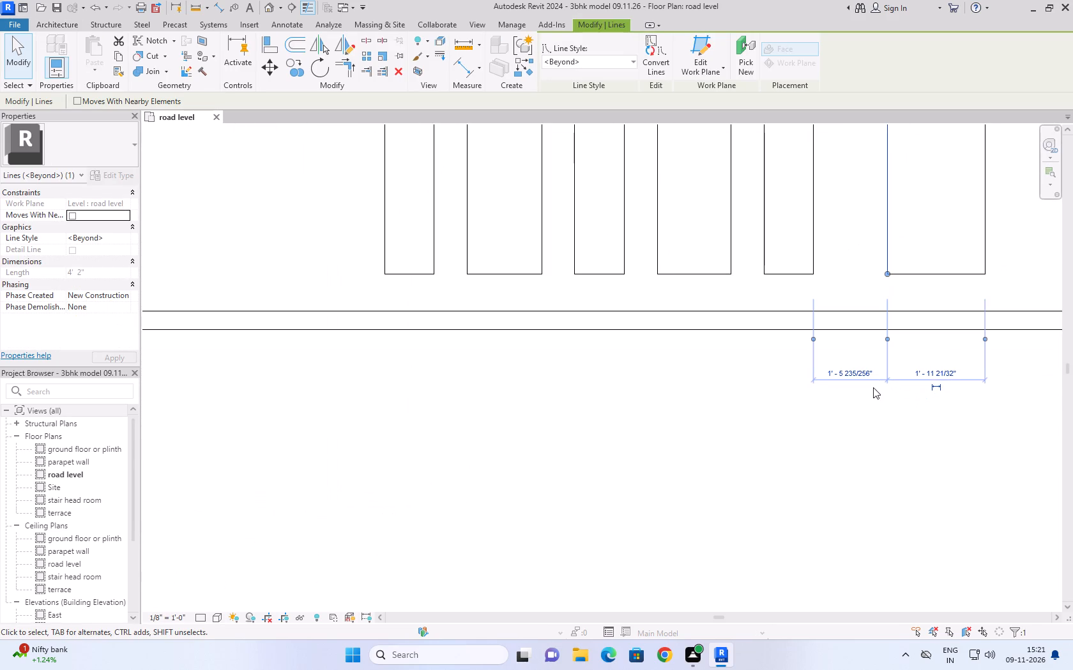
pyautogui.click(864, 377)
pyautogui.write("8''")
pyautogui.click(845, 283)
# Set the sixth slab's width to 1' by moving its vertical edge farthest from the fifth slab.
pyautogui.click(910, 273)
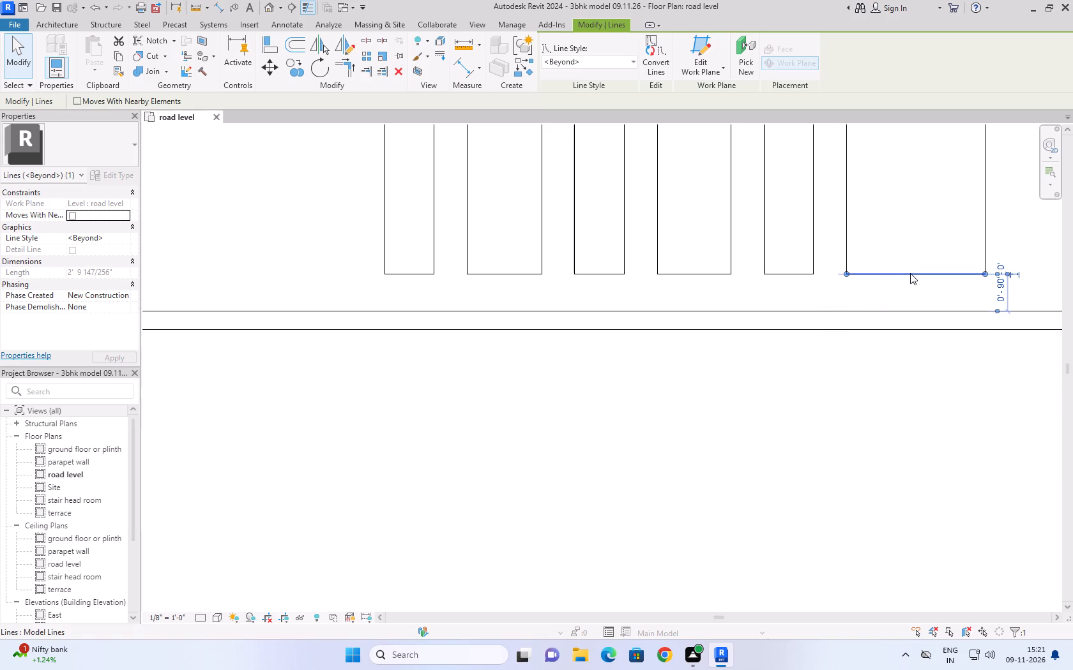
pyautogui.click(984, 207)
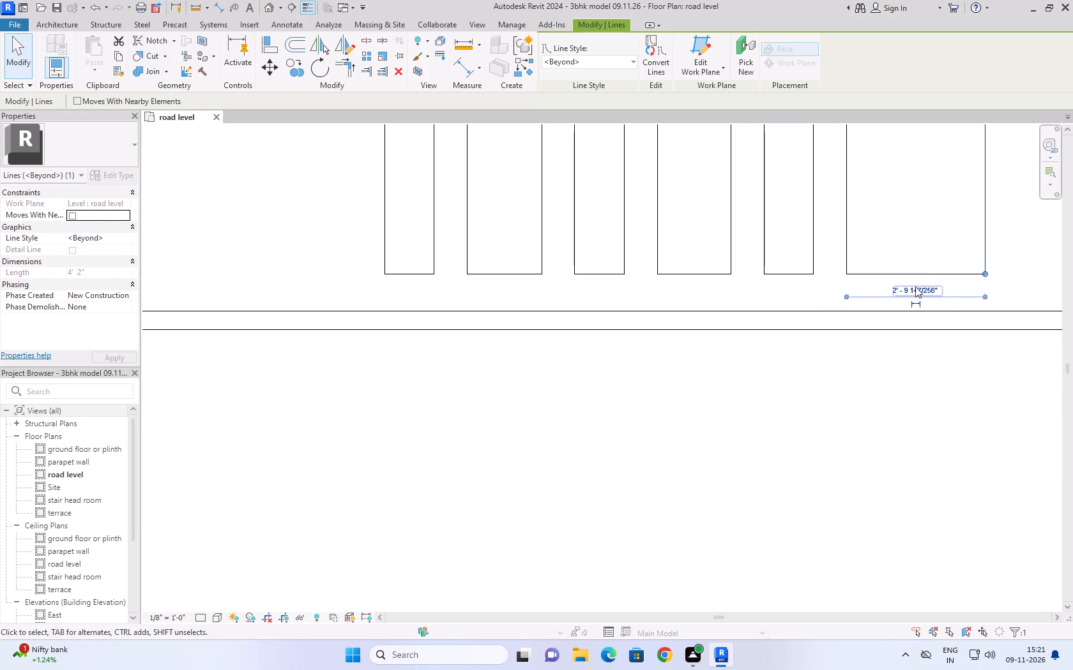
pyautogui.click(915, 288)
pyautogui.write("1'")
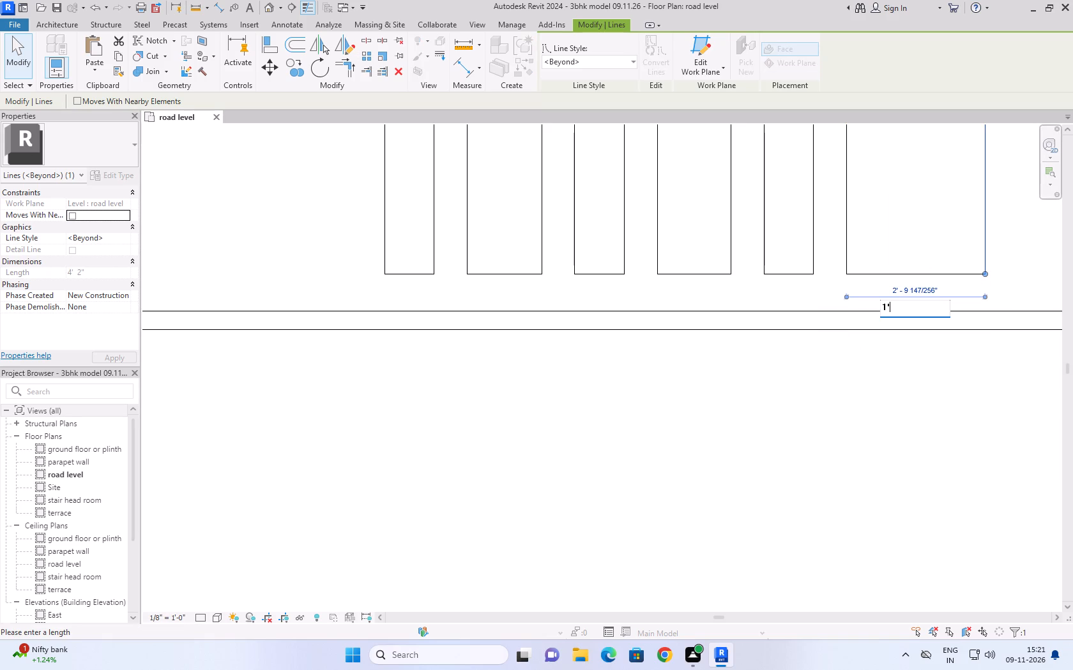
pyautogui.click(930, 415)
# Move the whole seventh slab to about 1'8" from the sixth slab, keeping its base in line with the row.
pyautogui.scroll(-7, 934, 404)
pyautogui.click(880, 439)
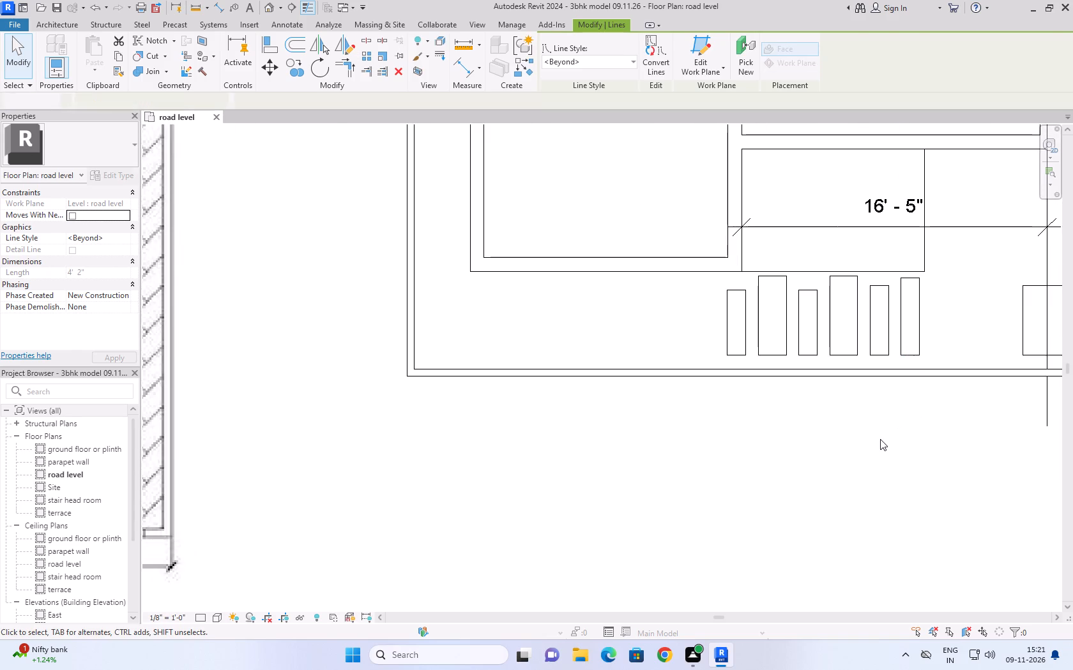
pyautogui.scroll(-3, 867, 456)
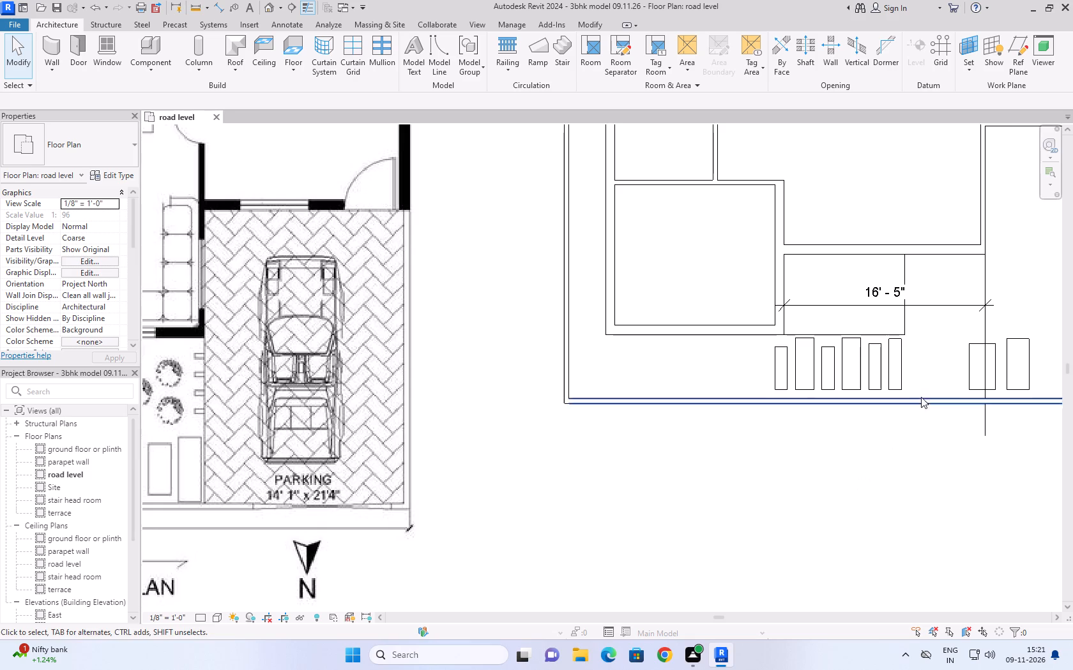
pyautogui.scroll(-3, 932, 375)
pyautogui.scroll(6, 972, 373)
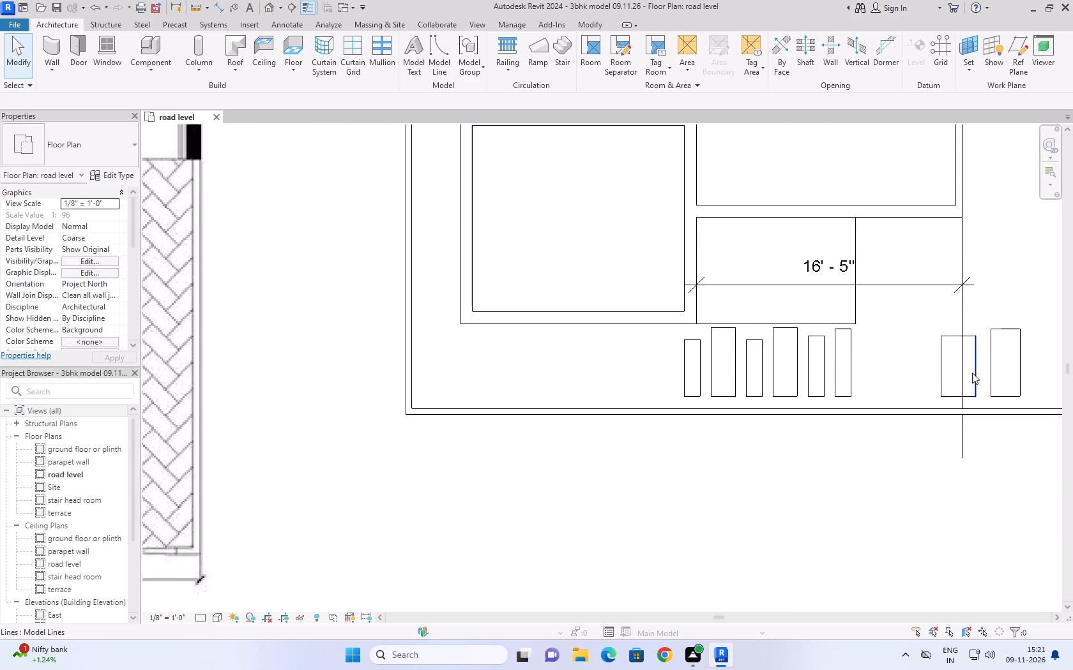
pyautogui.moveTo(927, 326); pyautogui.dragTo(985, 408)
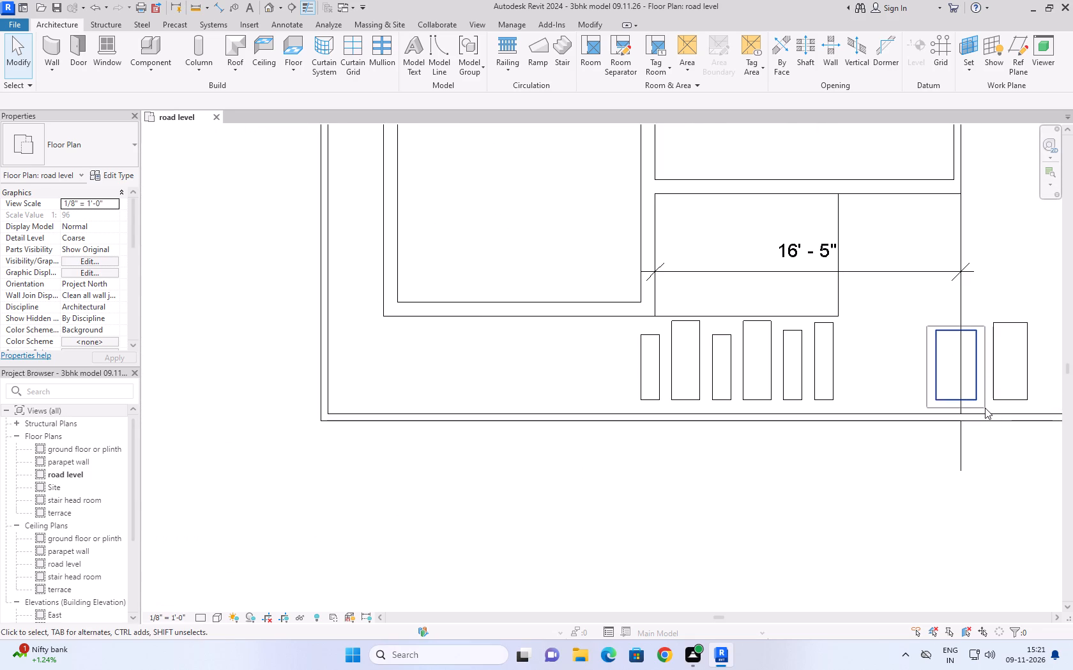
pyautogui.moveTo(964, 402); pyautogui.dragTo(893, 401)
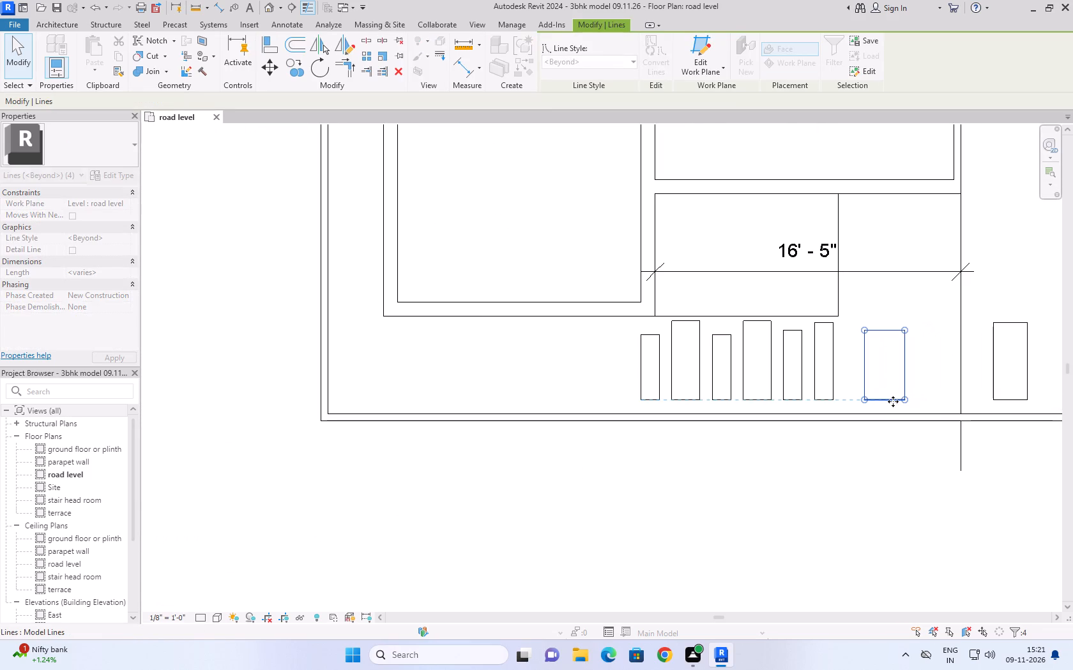
pyautogui.click(893, 314)
# Make the seventh slab's temporary width dimension permanent and set the width to 1' by moving the edge farthest from the sixth slab.
pyautogui.click(903, 372)
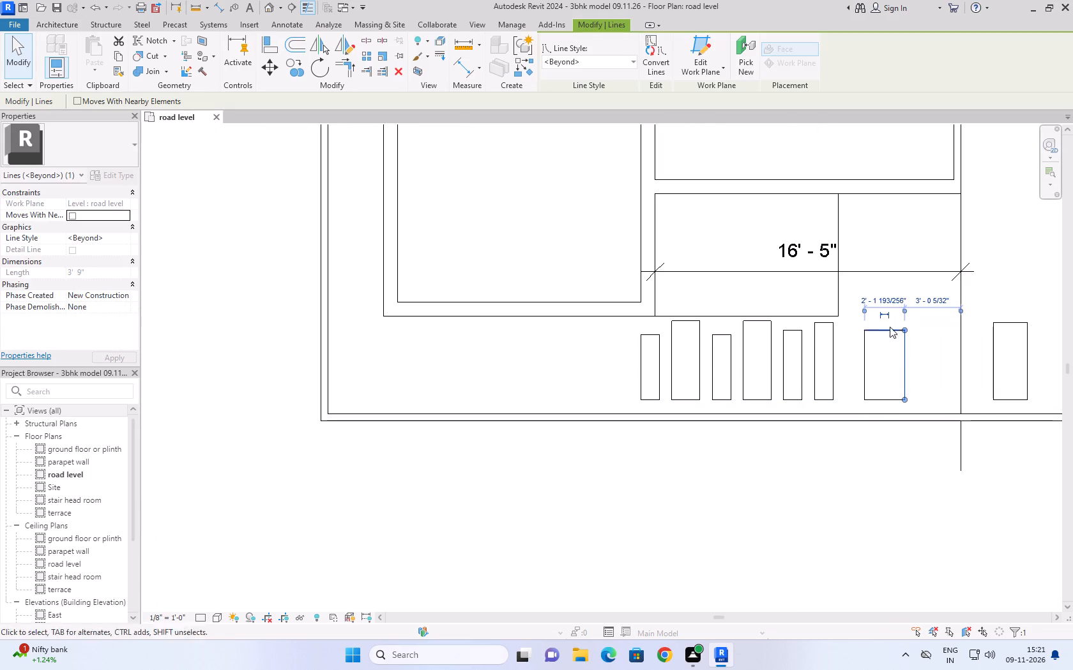
pyautogui.click(883, 306)
pyautogui.click(890, 289)
pyautogui.scroll(1, 890, 289)
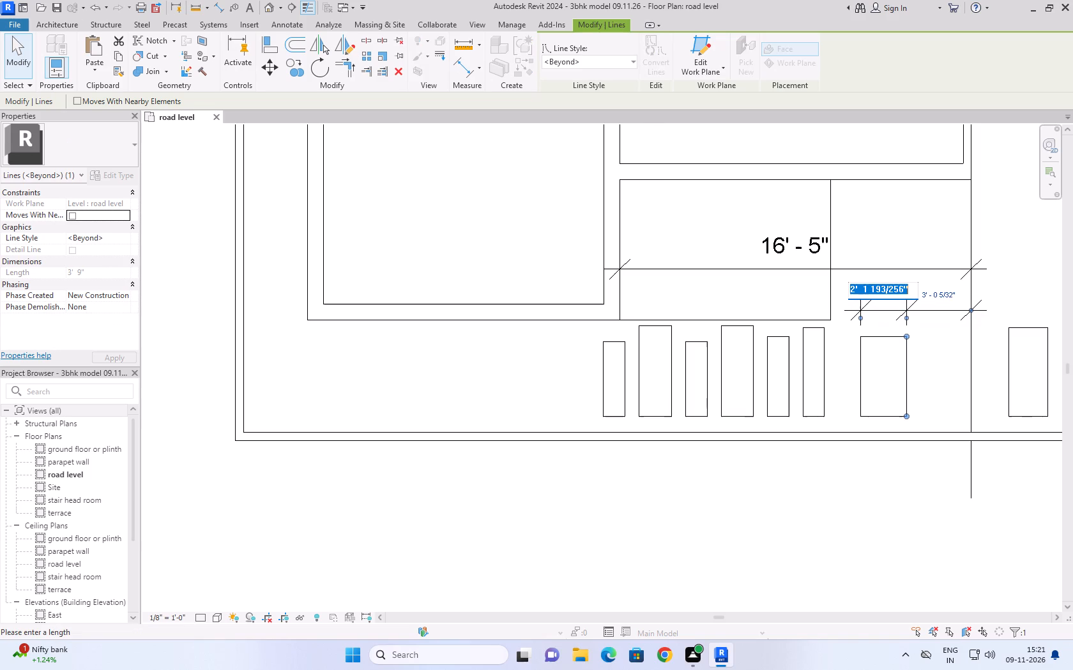
pyautogui.write("1'")
pyautogui.click(903, 205)
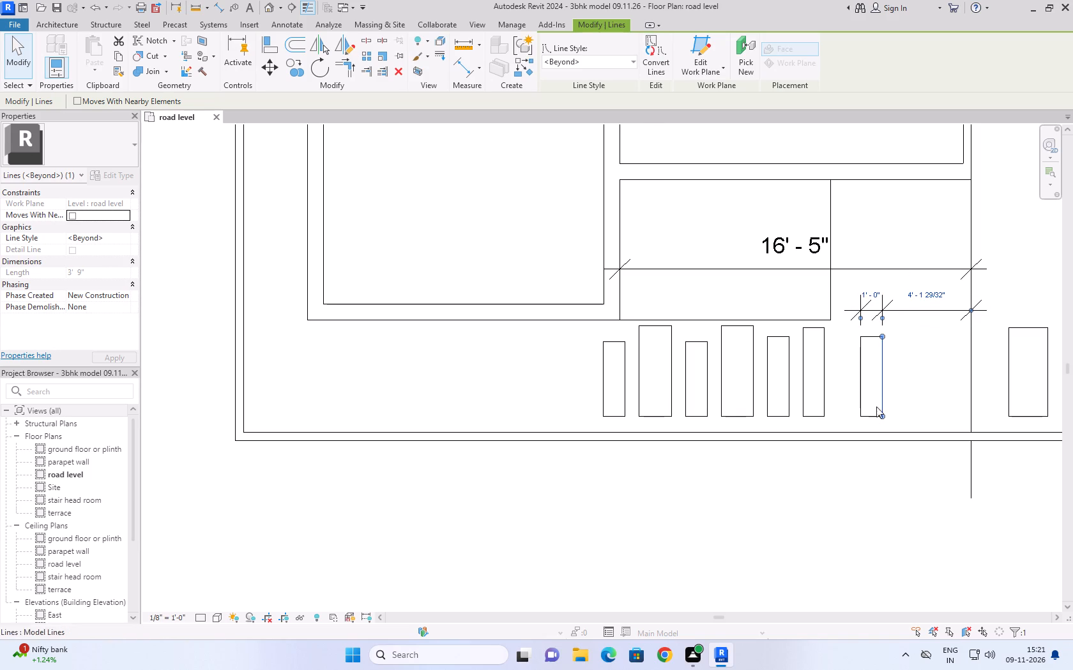
# Set the gap between the sixth and seventh slabs to 8" by moving the seventh slab's edge nearest the sixth.
pyautogui.click(860, 392)
pyautogui.scroll(6, 836, 440)
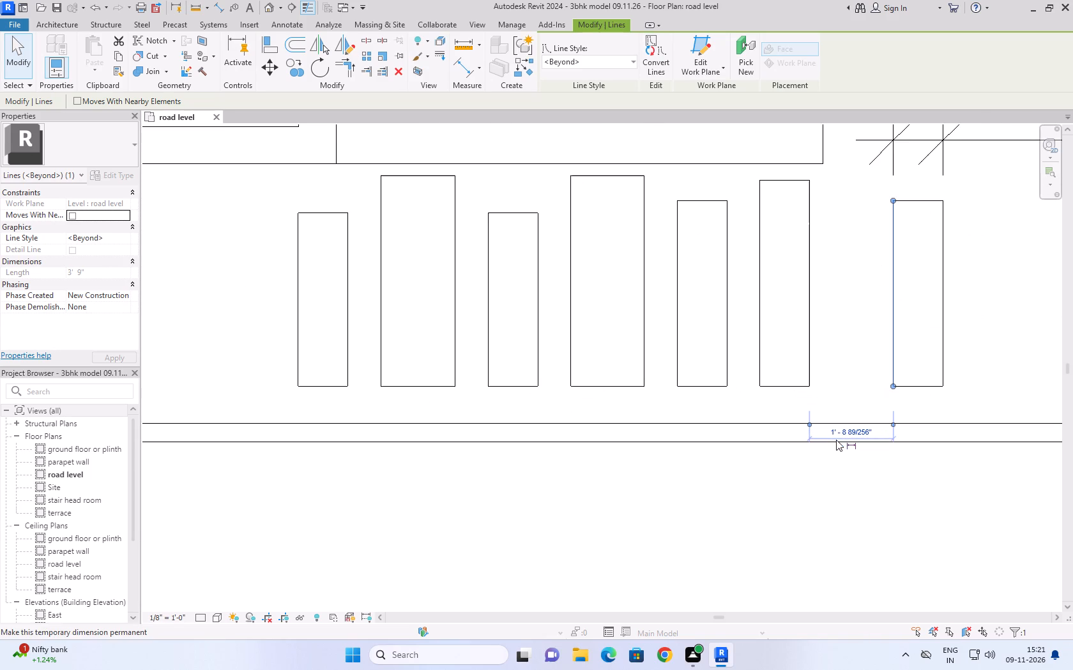
pyautogui.click(842, 432)
pyautogui.write("8''")
pyautogui.click(978, 334)
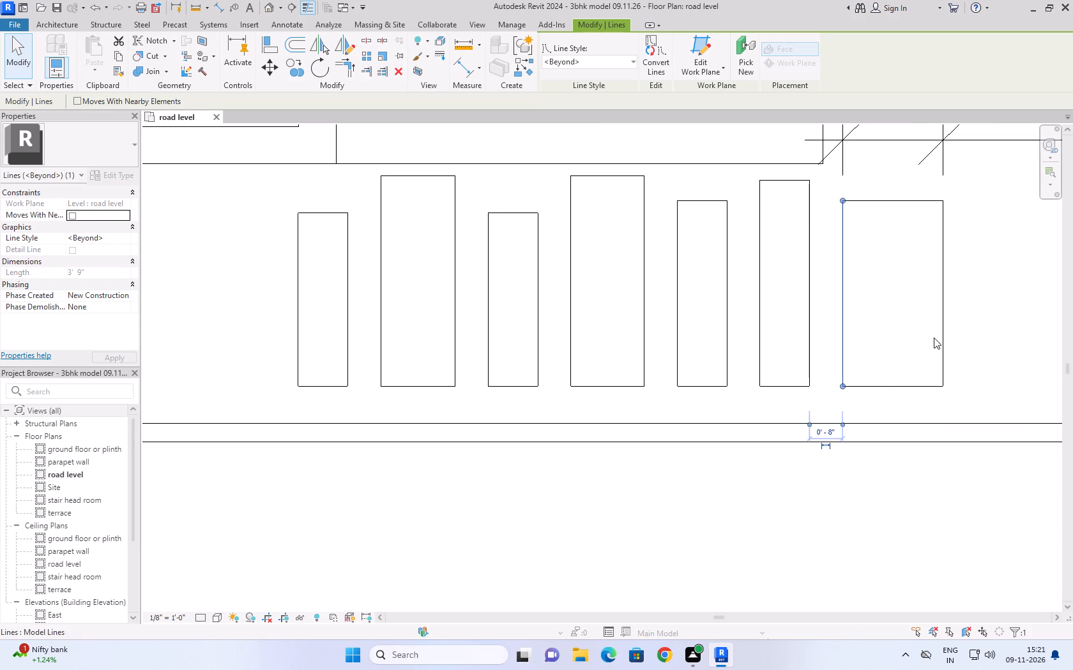
# Restore the seventh slab's width to 1' by moving its vertical edge farthest from the sixth slab.
pyautogui.click(945, 314)
pyautogui.scroll(-1, 915, 419)
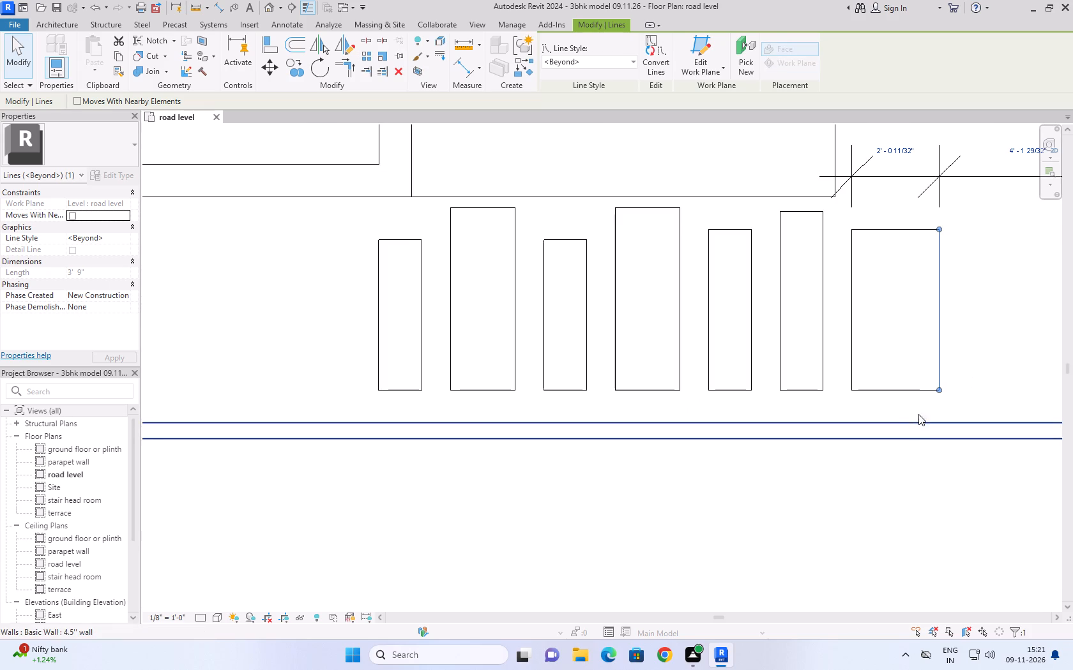
pyautogui.click(941, 311)
pyautogui.scroll(-5, 950, 331)
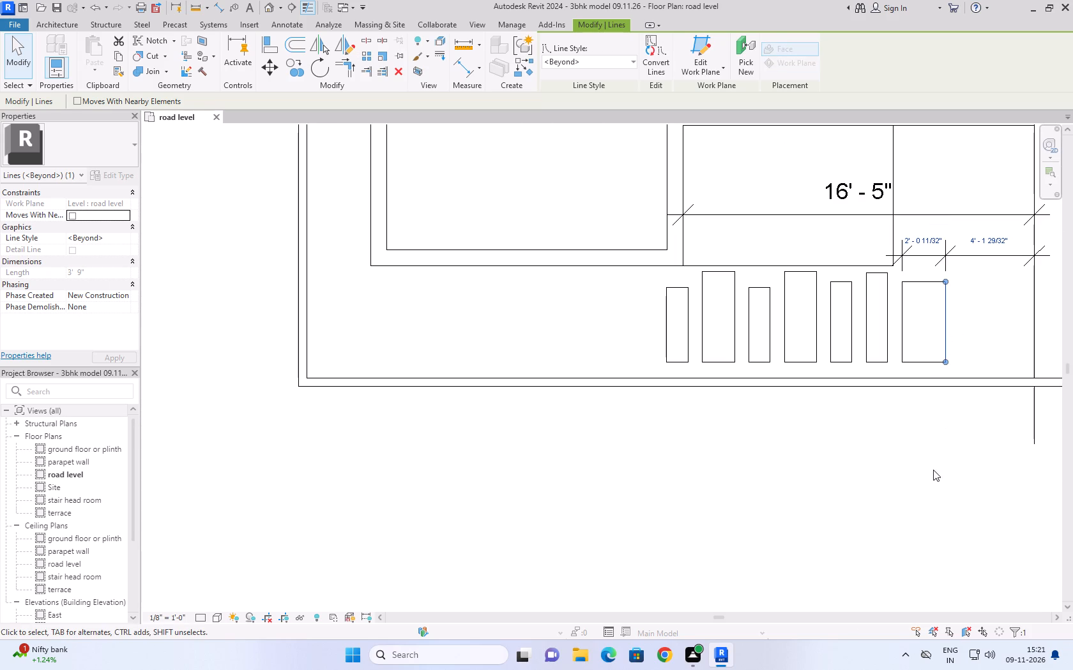
pyautogui.click(929, 238)
pyautogui.write("1'")
pyautogui.click(975, 345)
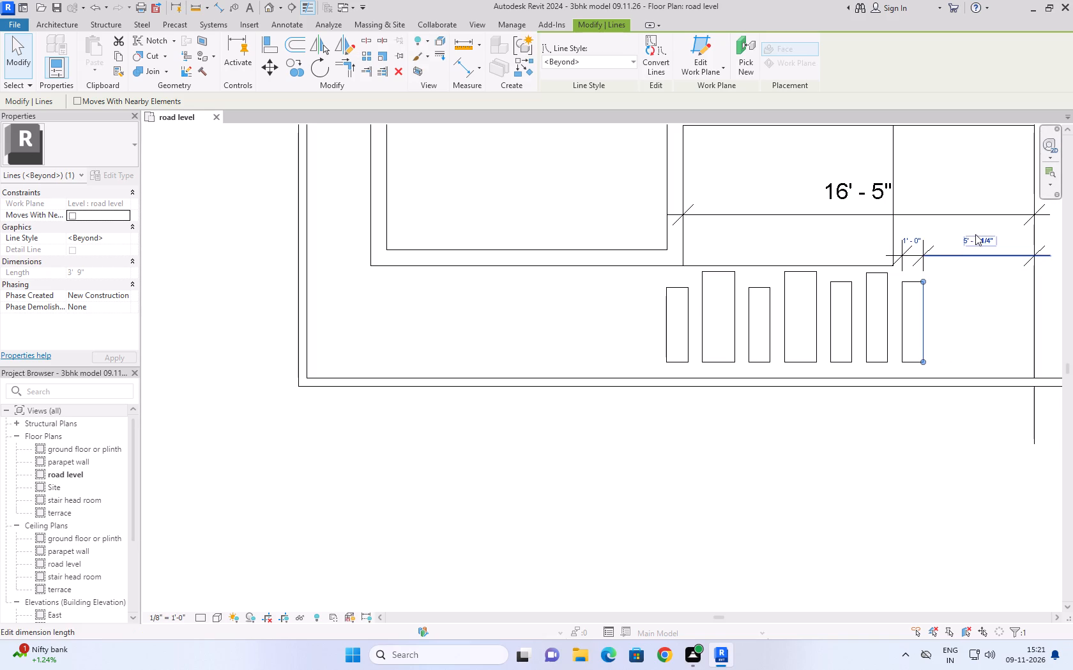
pyautogui.click(963, 345)
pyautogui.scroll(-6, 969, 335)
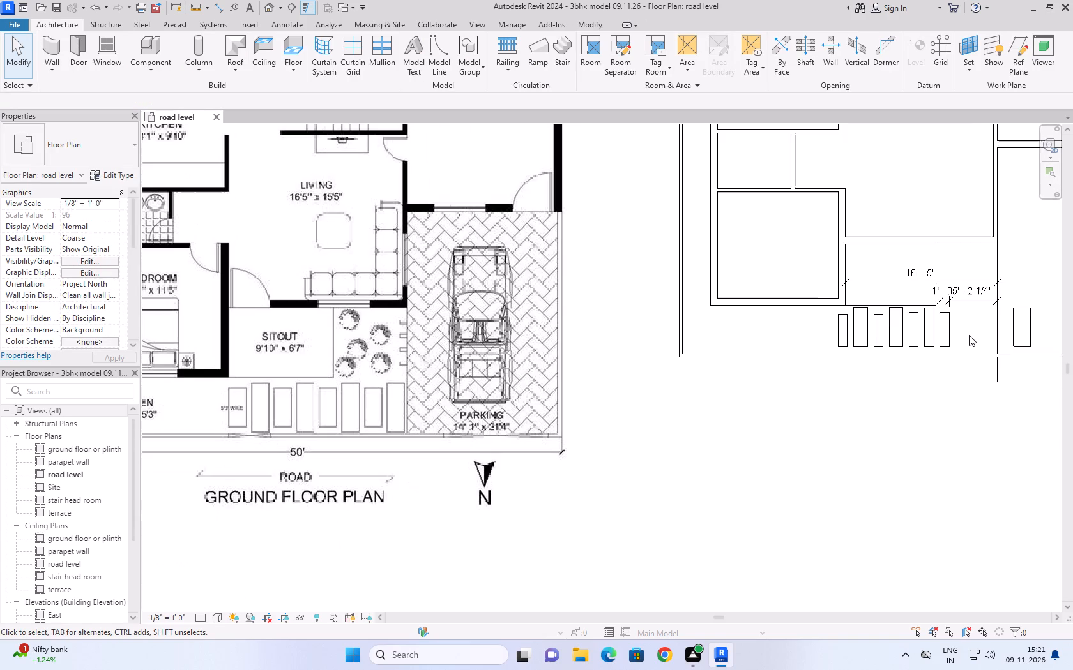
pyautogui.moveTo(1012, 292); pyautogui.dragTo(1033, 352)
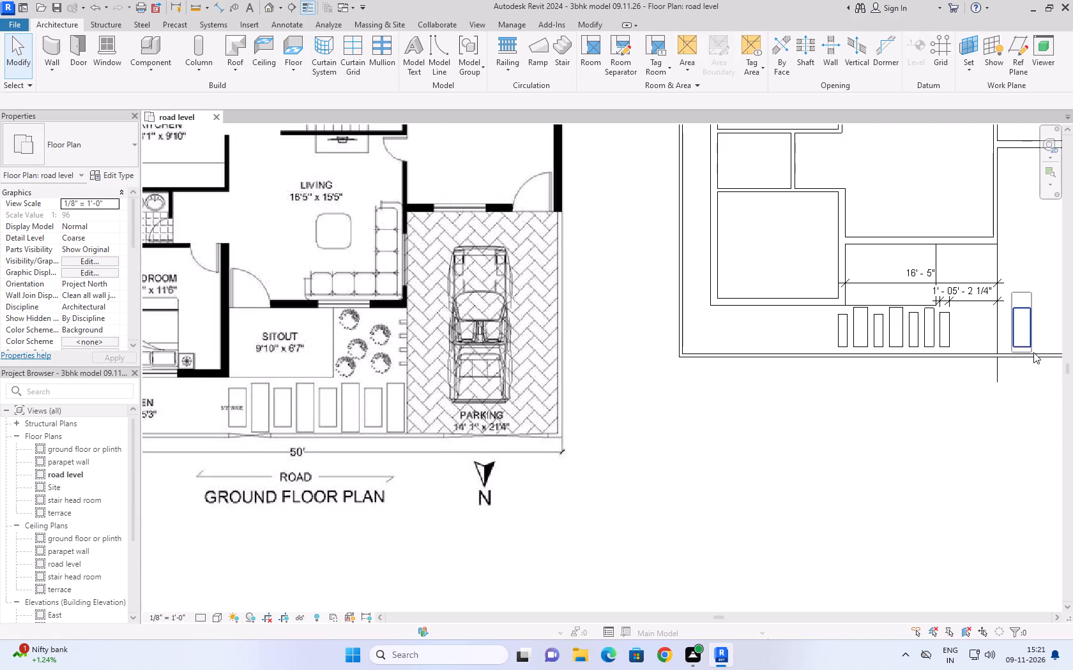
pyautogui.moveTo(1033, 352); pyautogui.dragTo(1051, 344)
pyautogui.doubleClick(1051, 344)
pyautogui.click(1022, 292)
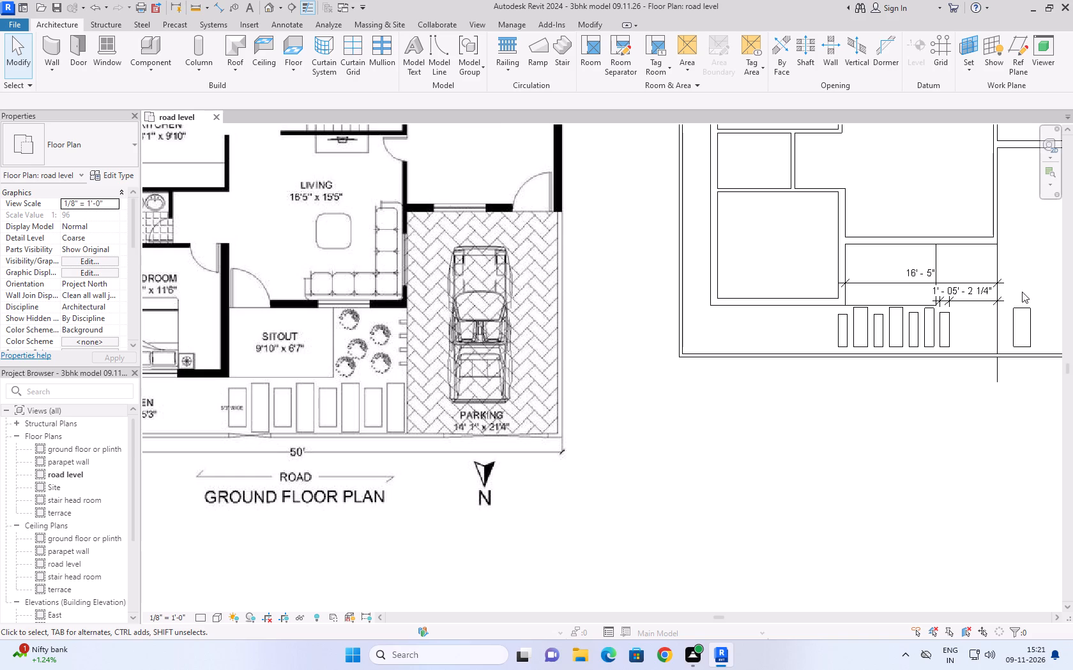
# Move the seventh slab's dimension string clear of the slabs, to the outer side of the boundary wall.
pyautogui.moveTo(1008, 301); pyautogui.dragTo(1001, 426)
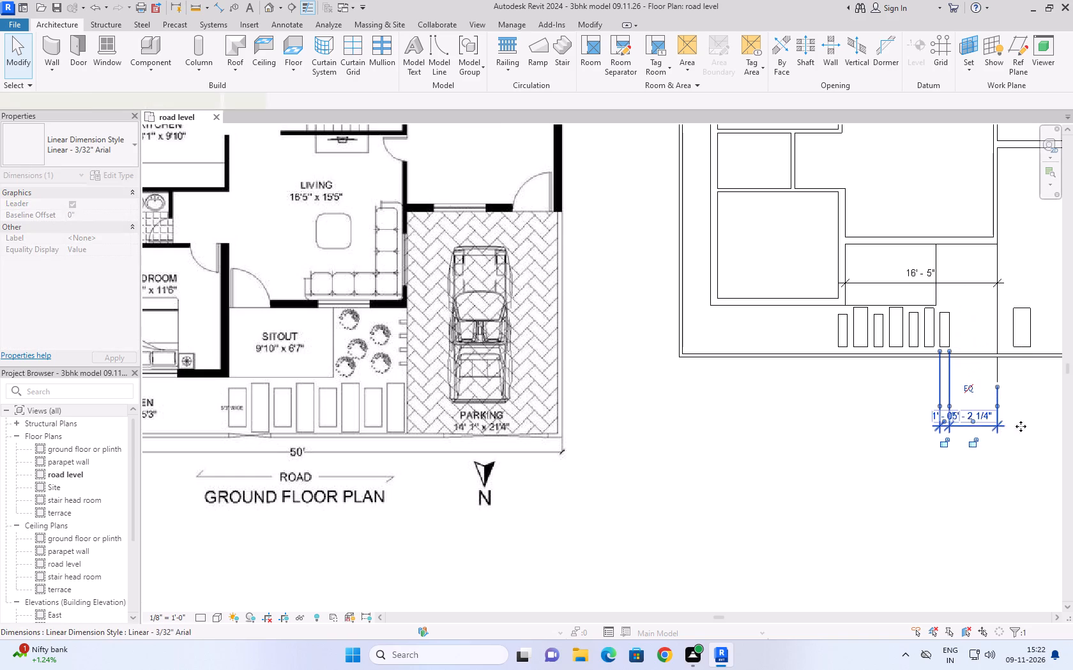
pyautogui.click(1034, 410)
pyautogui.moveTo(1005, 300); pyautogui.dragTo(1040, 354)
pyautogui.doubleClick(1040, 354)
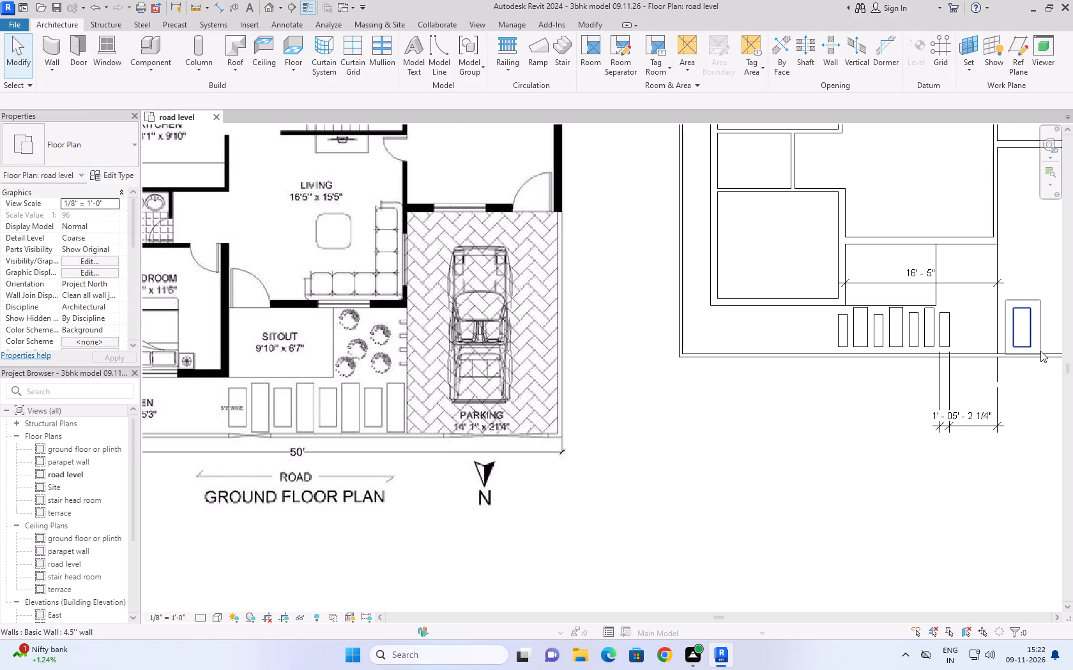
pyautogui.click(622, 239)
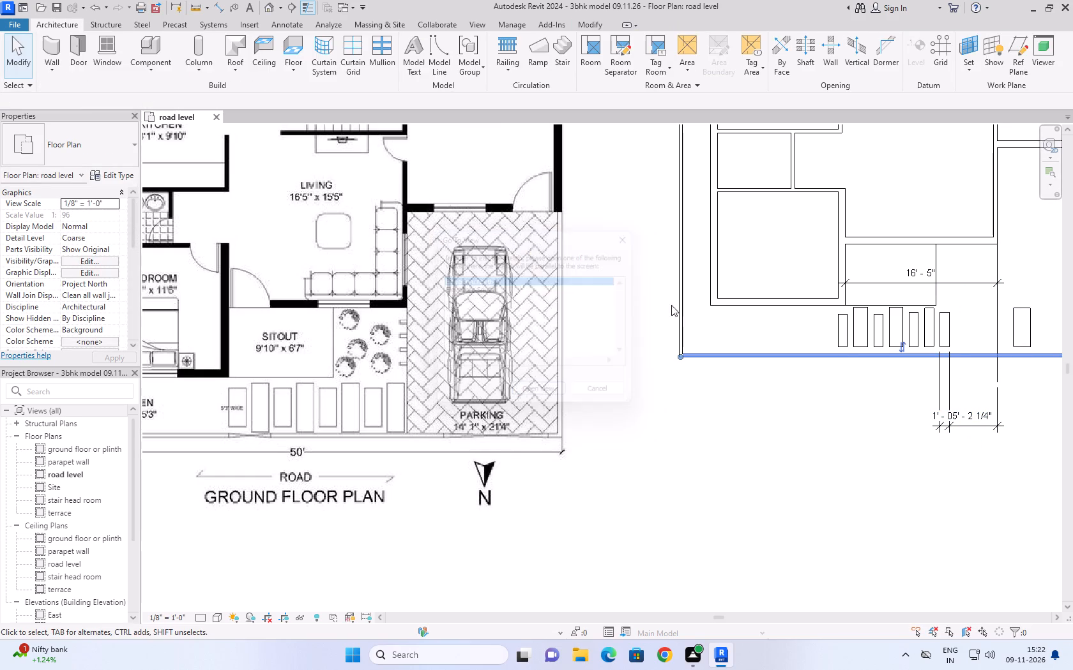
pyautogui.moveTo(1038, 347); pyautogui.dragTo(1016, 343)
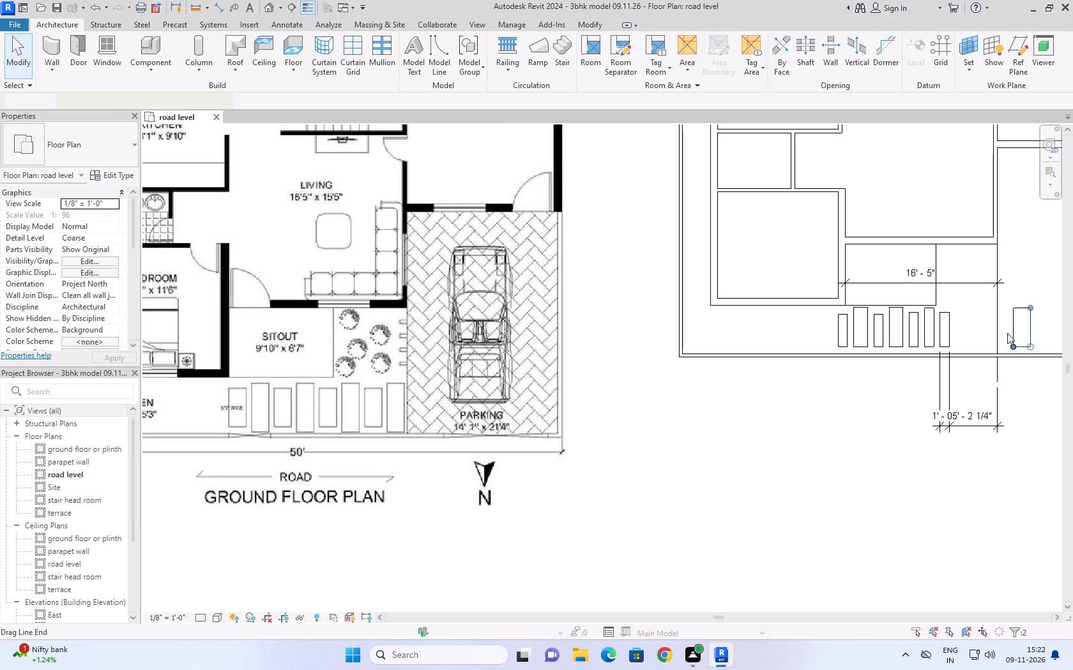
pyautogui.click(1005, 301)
# Move the whole eighth slab sideways towards the seventh, leaving a gap of about 1'-8" between them.
pyautogui.moveTo(1004, 294); pyautogui.dragTo(1045, 348)
pyautogui.moveTo(1023, 348); pyautogui.dragTo(984, 348)
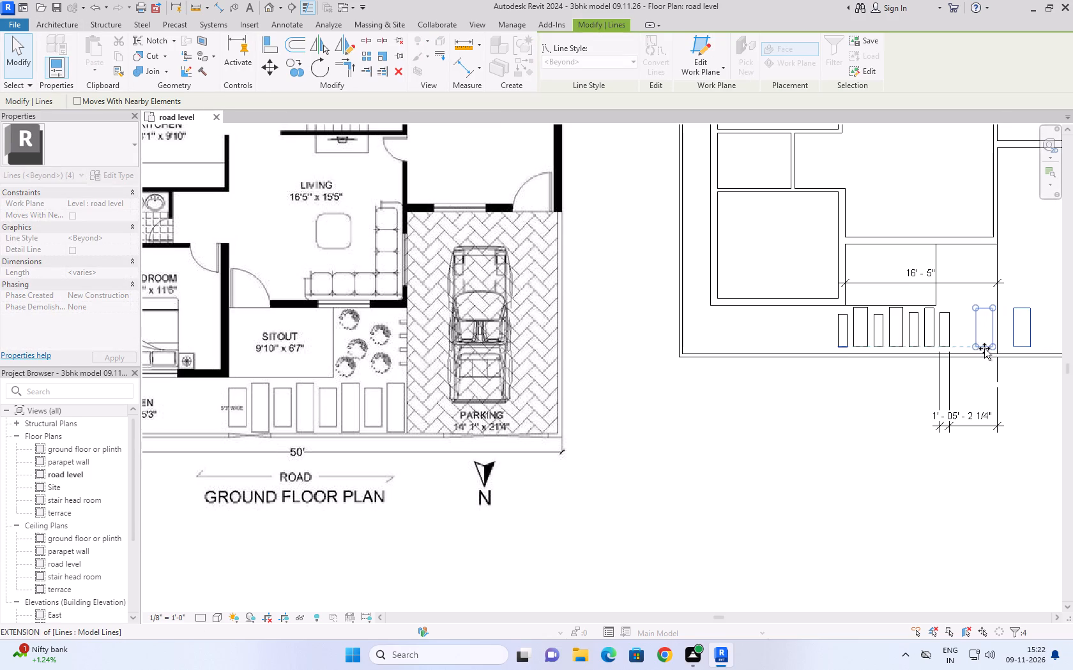
pyautogui.moveTo(984, 348); pyautogui.dragTo(973, 348)
pyautogui.click(1011, 315)
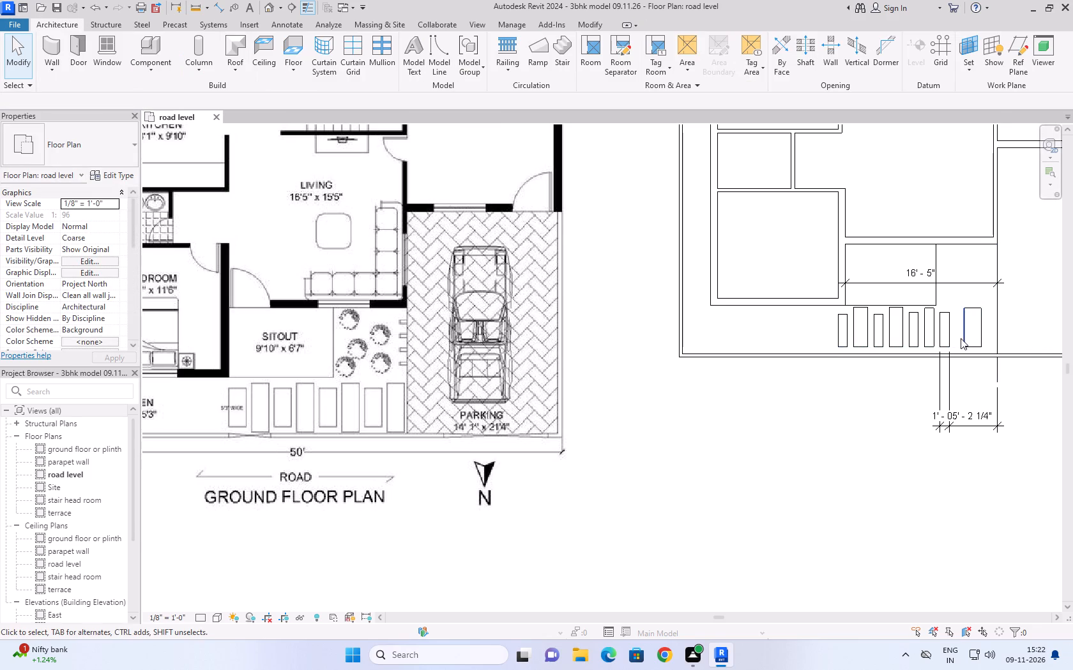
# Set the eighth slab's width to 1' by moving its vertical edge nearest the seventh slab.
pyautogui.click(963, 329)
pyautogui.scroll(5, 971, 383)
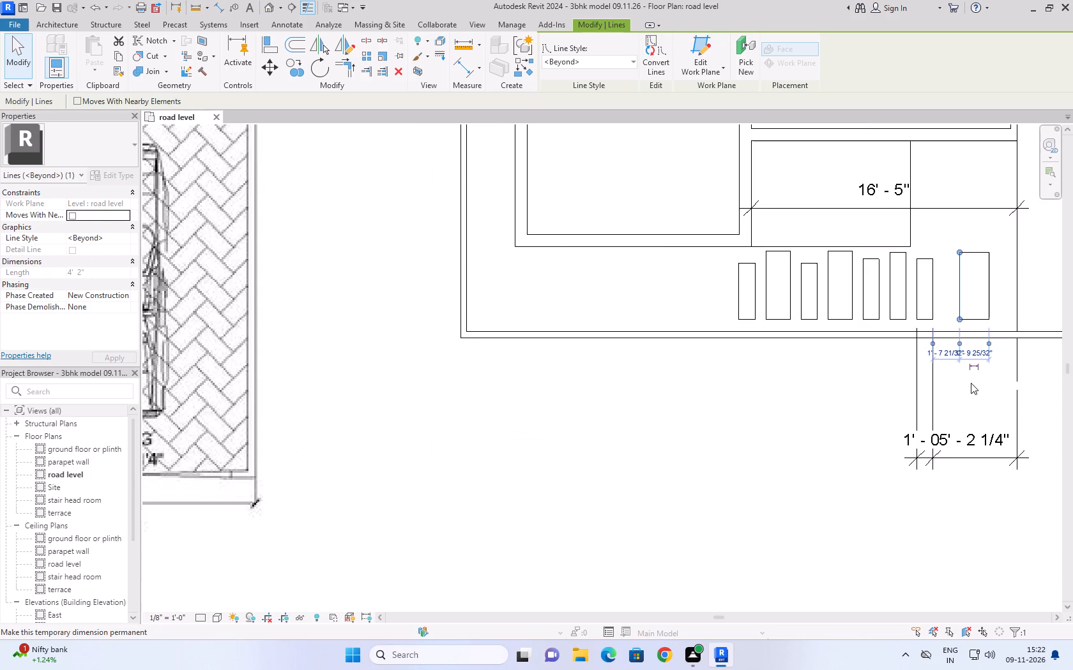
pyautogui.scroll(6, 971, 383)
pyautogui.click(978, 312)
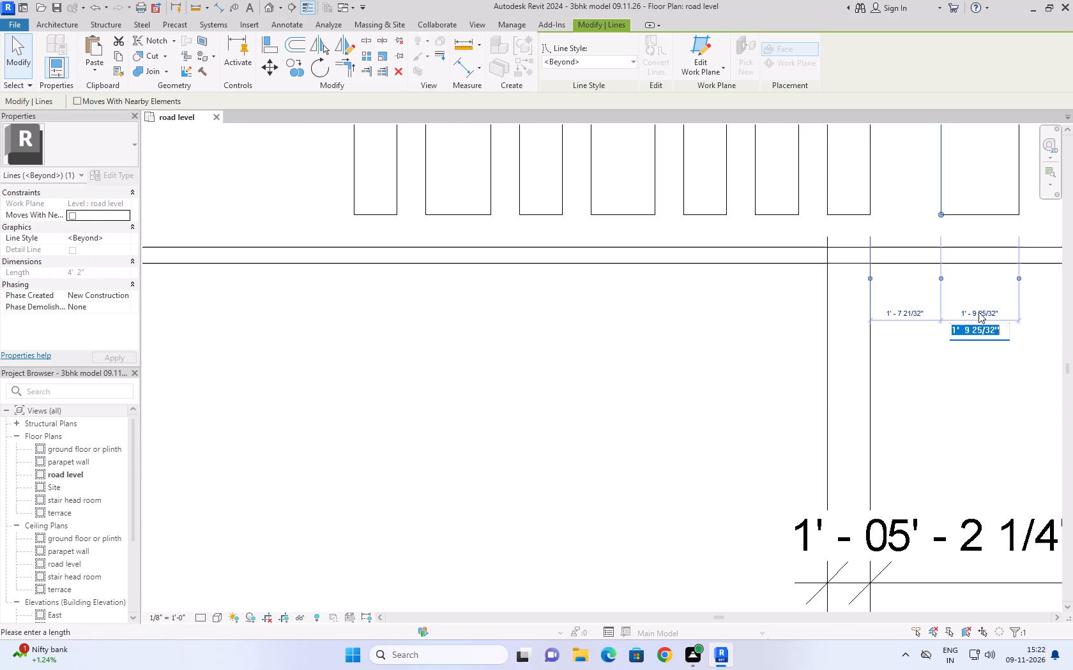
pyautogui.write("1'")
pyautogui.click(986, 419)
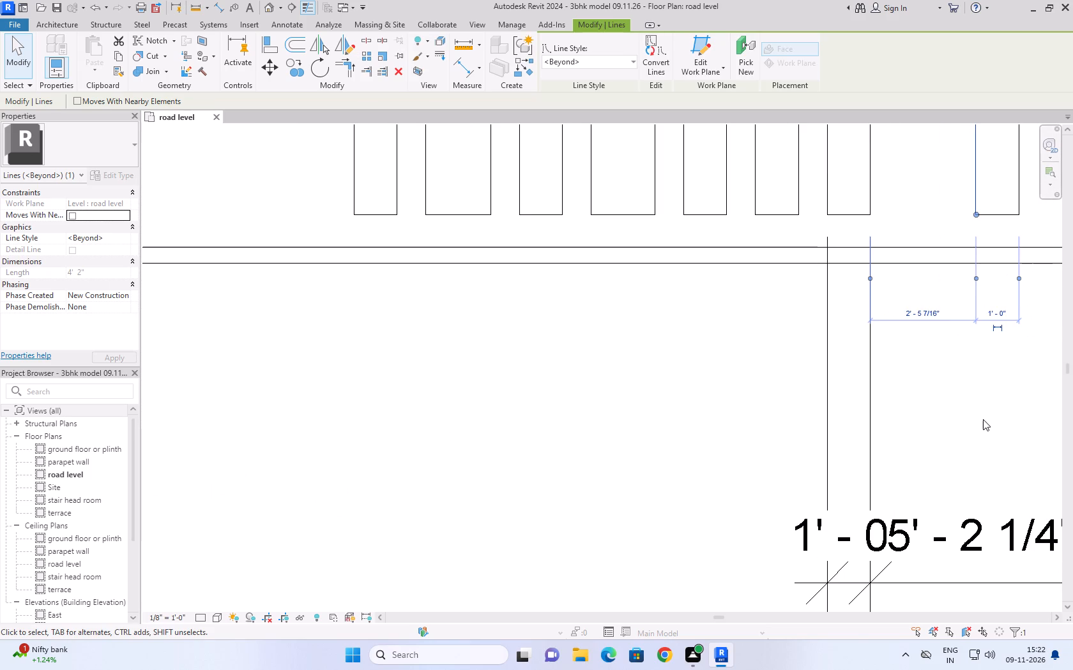
# Set the gap between the seventh and eighth slabs to 8" by moving the eighth slab's nearest edge.
pyautogui.scroll(-3, 977, 418)
pyautogui.click(940, 344)
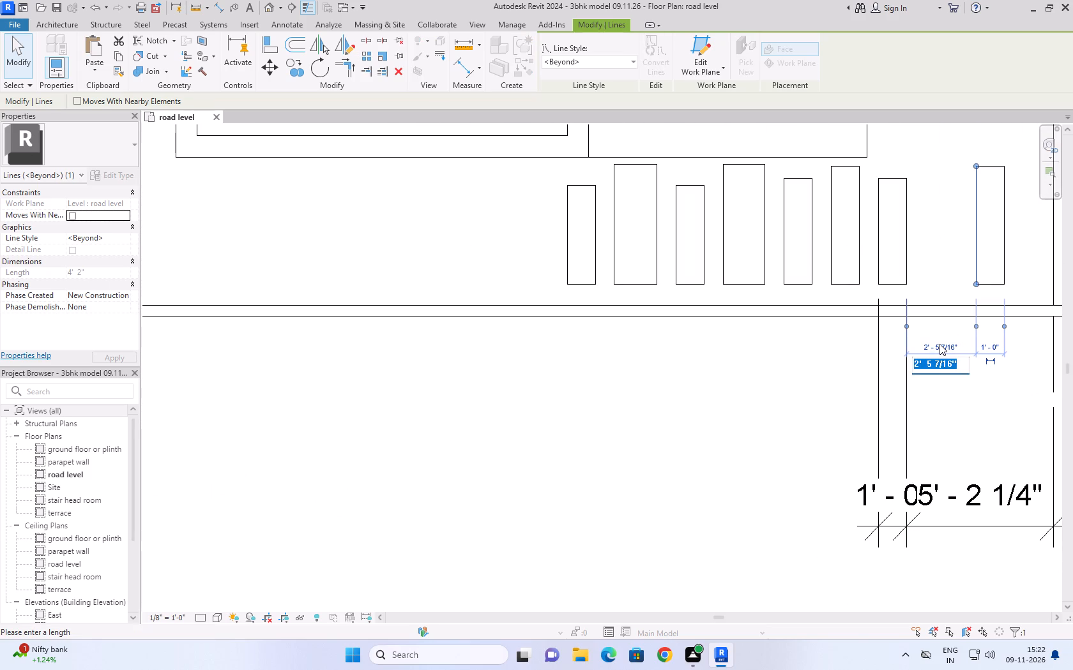
pyautogui.write("8''")
pyautogui.click(833, 370)
pyautogui.scroll(-2, 885, 406)
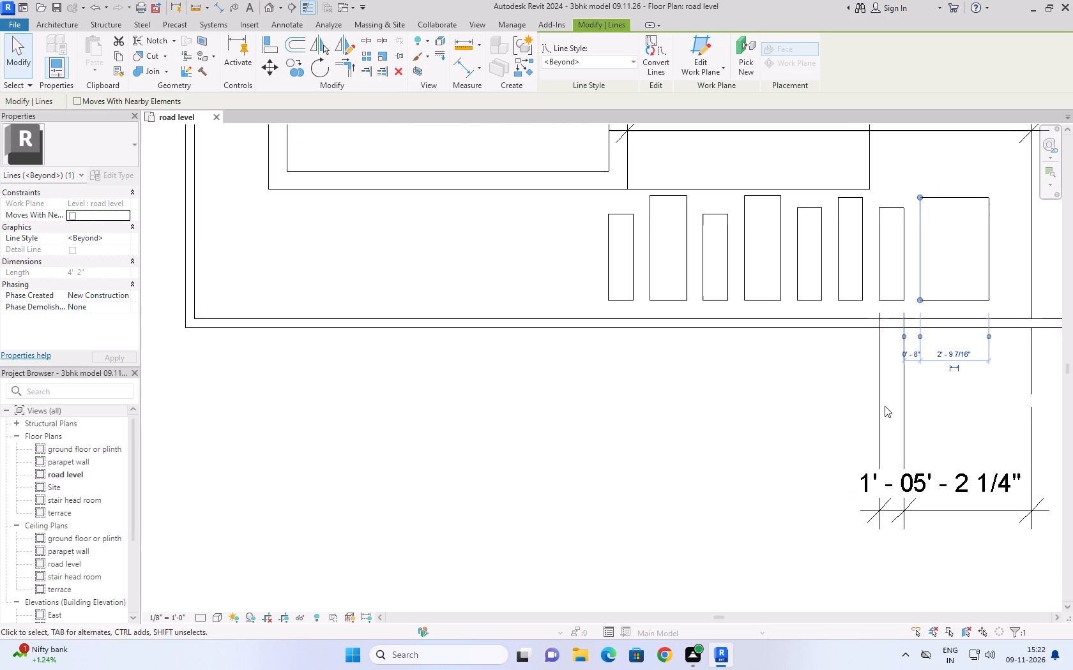
# Set the eighth slab's width to 1' by moving its vertical edge farthest from the seventh slab.
pyautogui.click(978, 258)
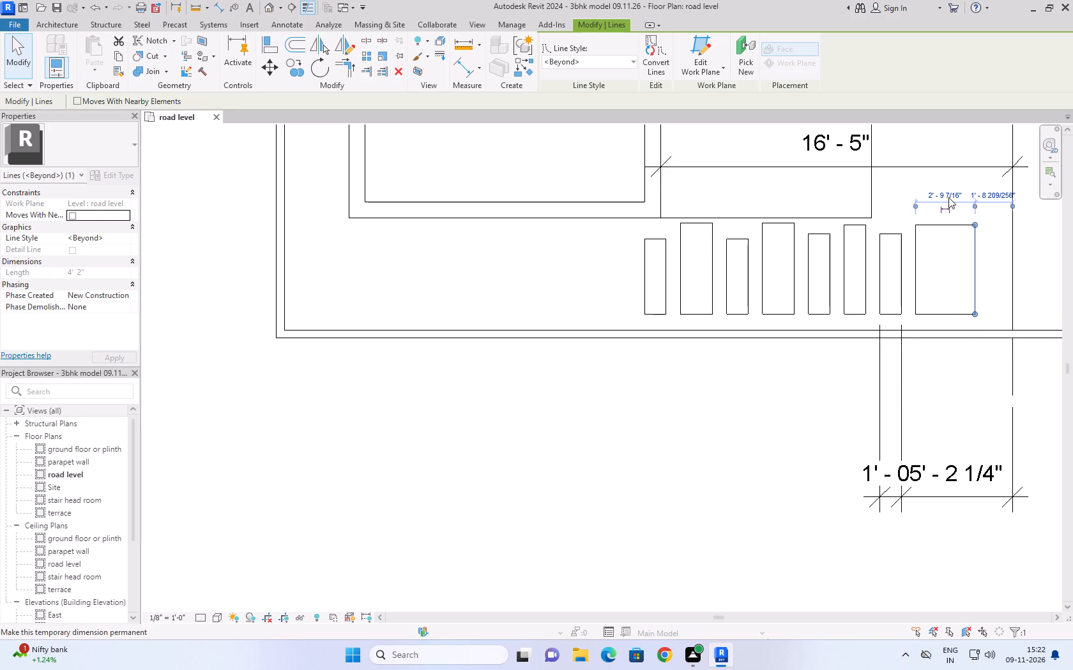
pyautogui.click(948, 197)
pyautogui.write("1'")
pyautogui.click(759, 413)
pyautogui.click(976, 238)
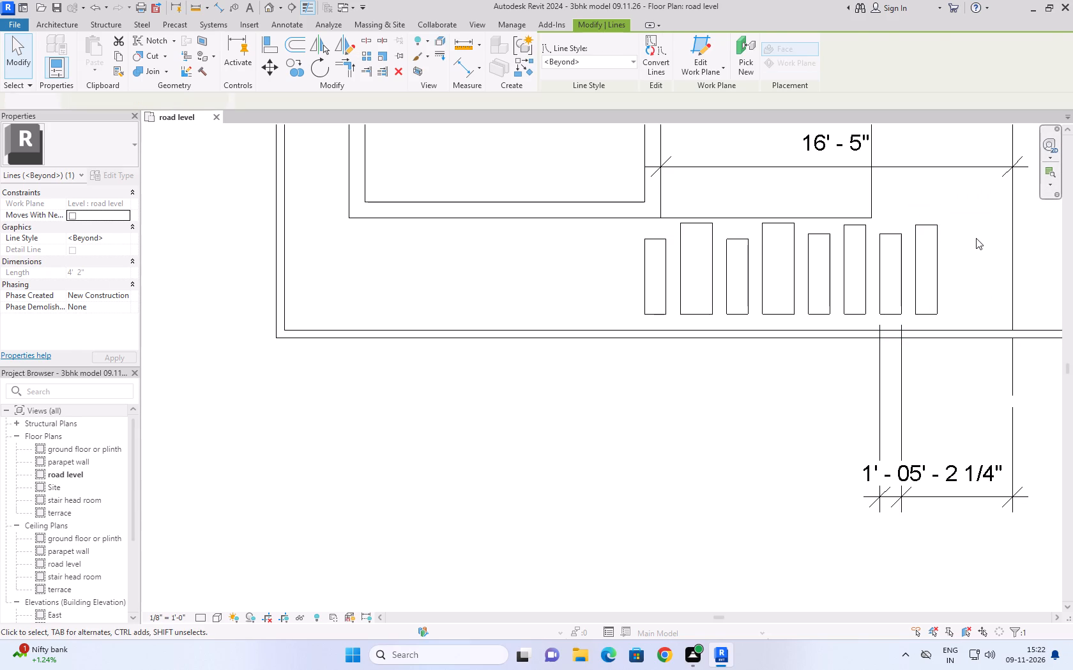
# Set the fourth slab's width to 1' by moving its vertical edge nearest the fifth slab.
pyautogui.scroll(-6, 976, 238)
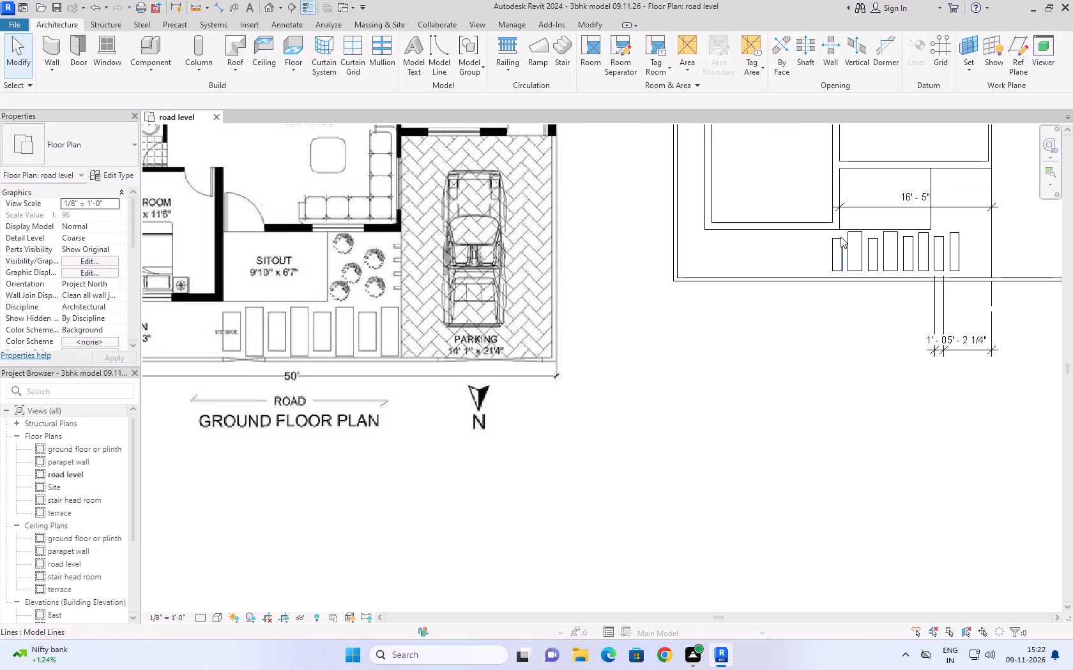
pyautogui.scroll(3, 824, 239)
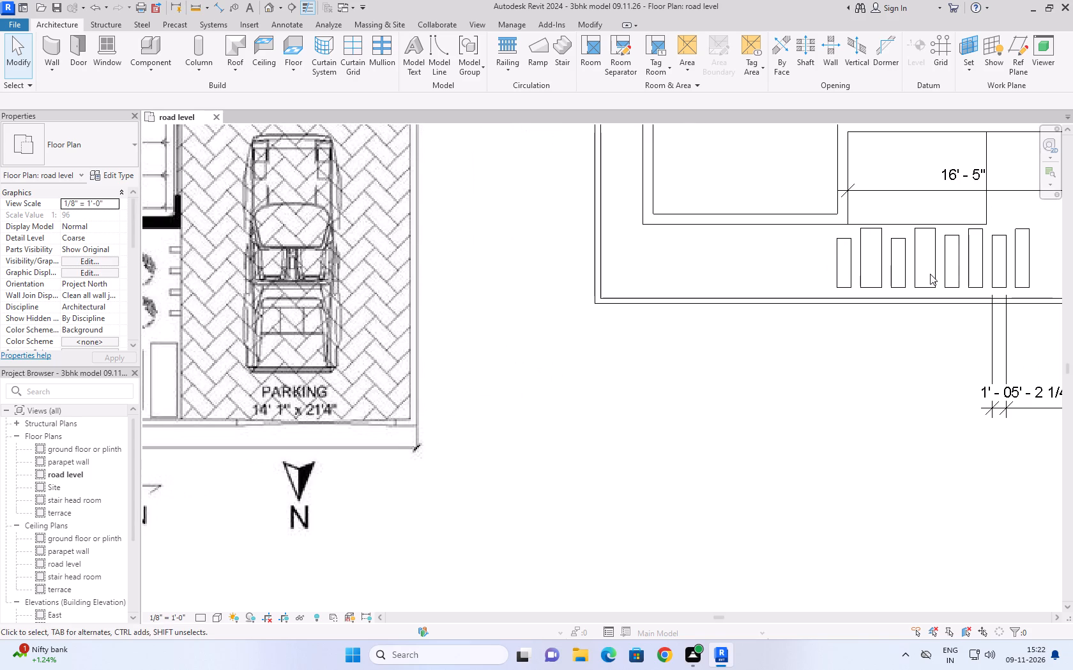
pyautogui.click(929, 285)
pyautogui.scroll(3, 932, 298)
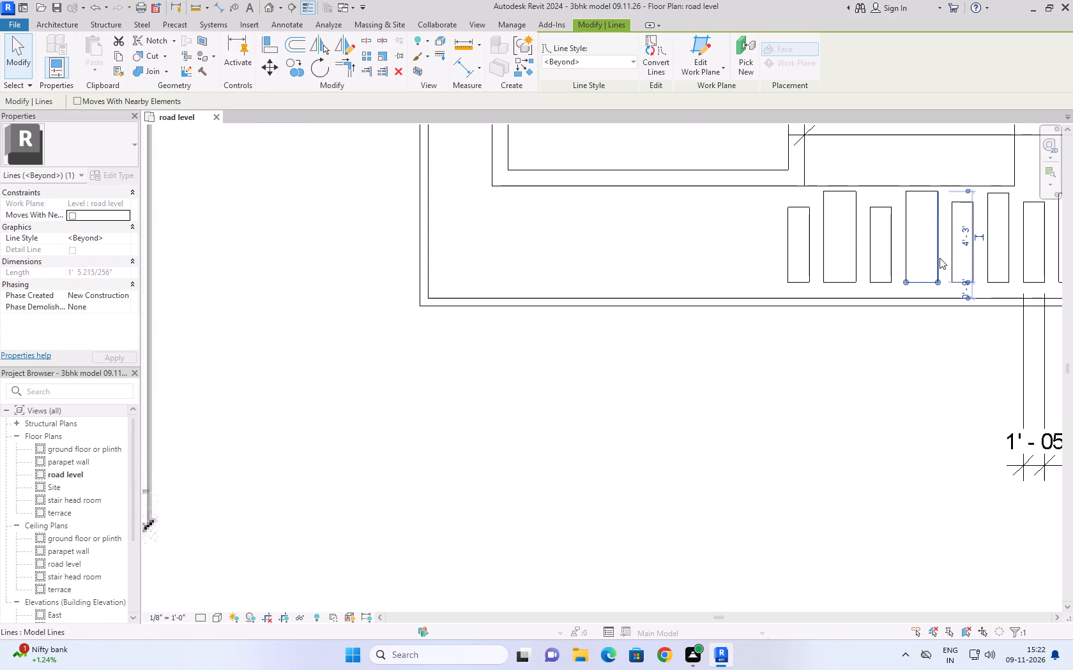
pyautogui.click(940, 258)
pyautogui.scroll(7, 919, 142)
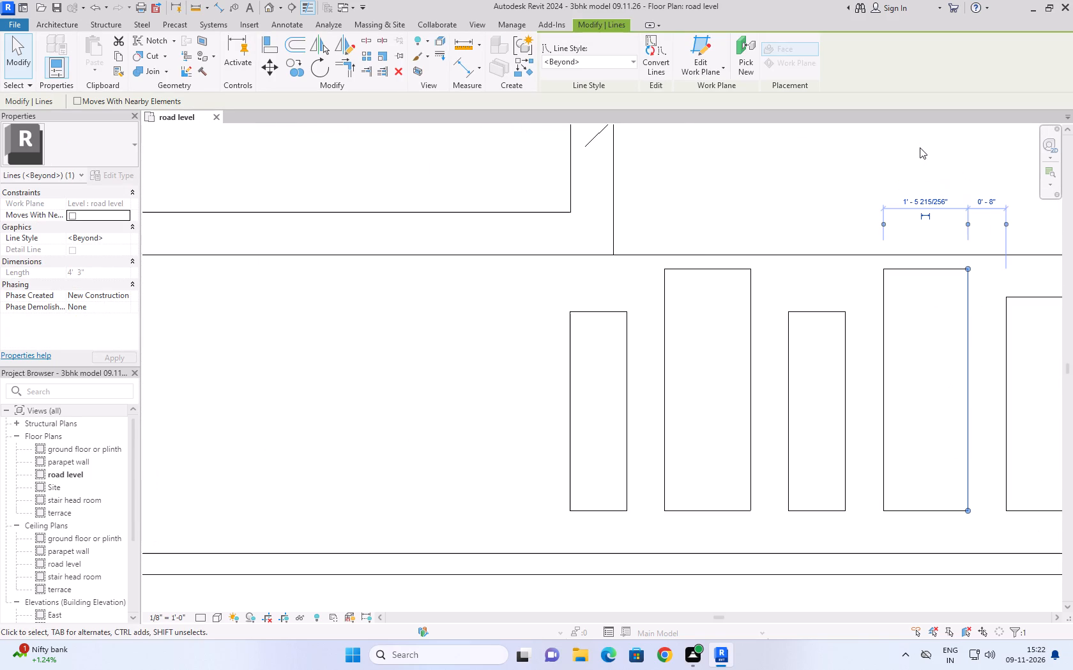
pyautogui.click(934, 200)
pyautogui.write("1'")
pyautogui.click(938, 566)
pyautogui.scroll(-3, 950, 438)
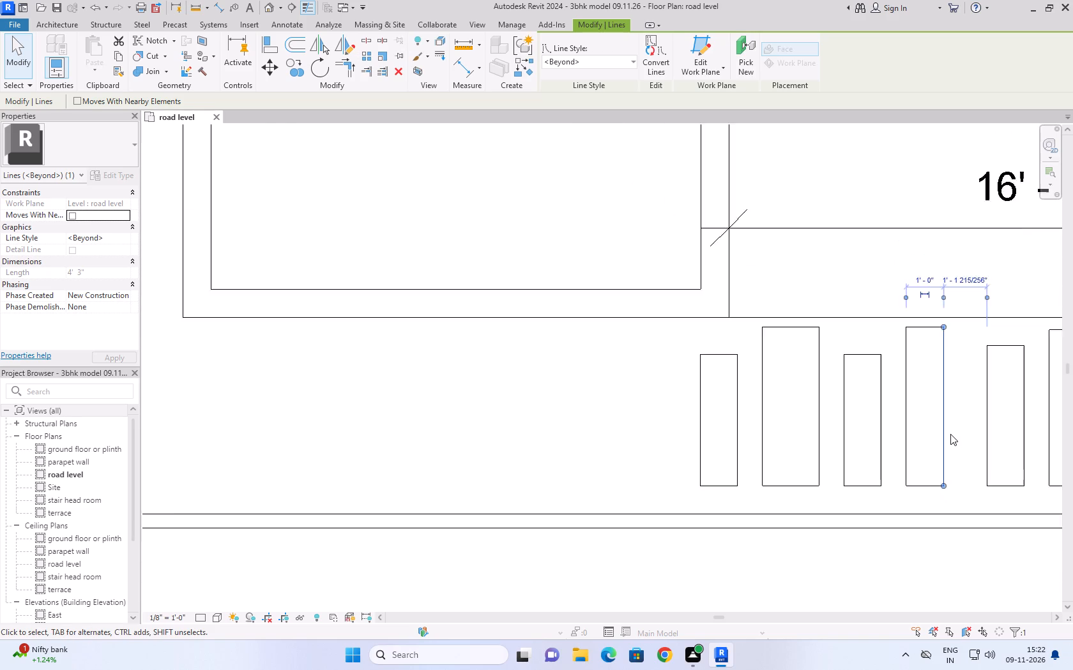
pyautogui.scroll(-2, 950, 434)
pyautogui.click(961, 413)
# Move the fifth to eighth slabs together towards the fourth slab so the gap matches the other slab spacings.
pyautogui.moveTo(971, 354); pyautogui.dragTo(1026, 486)
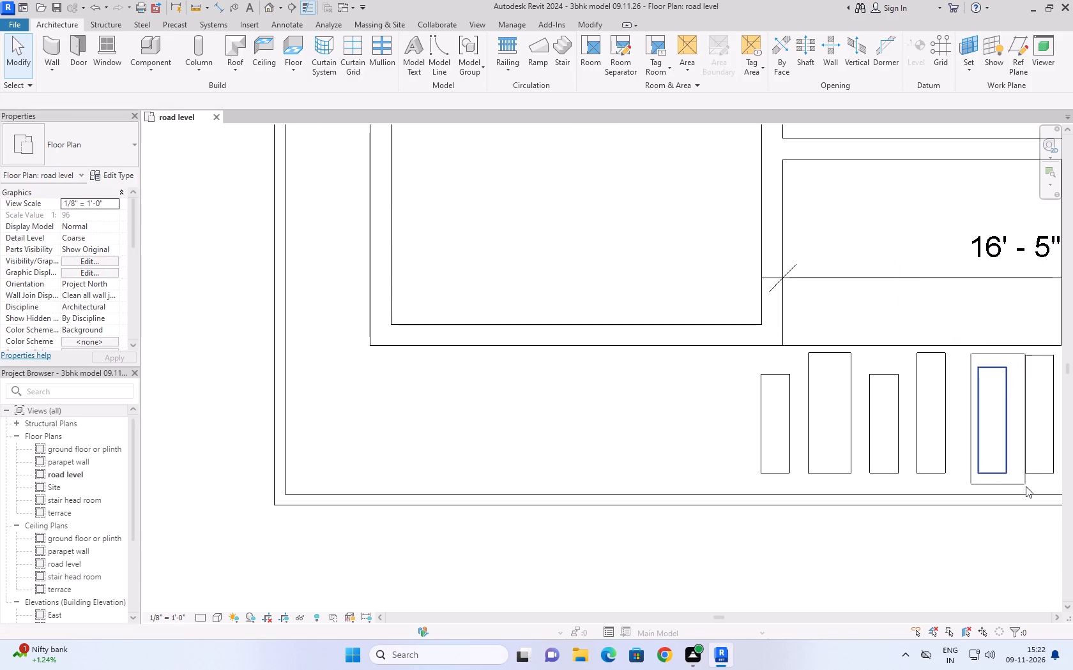
pyautogui.moveTo(1026, 486); pyautogui.dragTo(1026, 487)
pyautogui.scroll(-7, 1026, 487)
pyautogui.moveTo(1026, 486); pyautogui.dragTo(811, 483, button='middle')
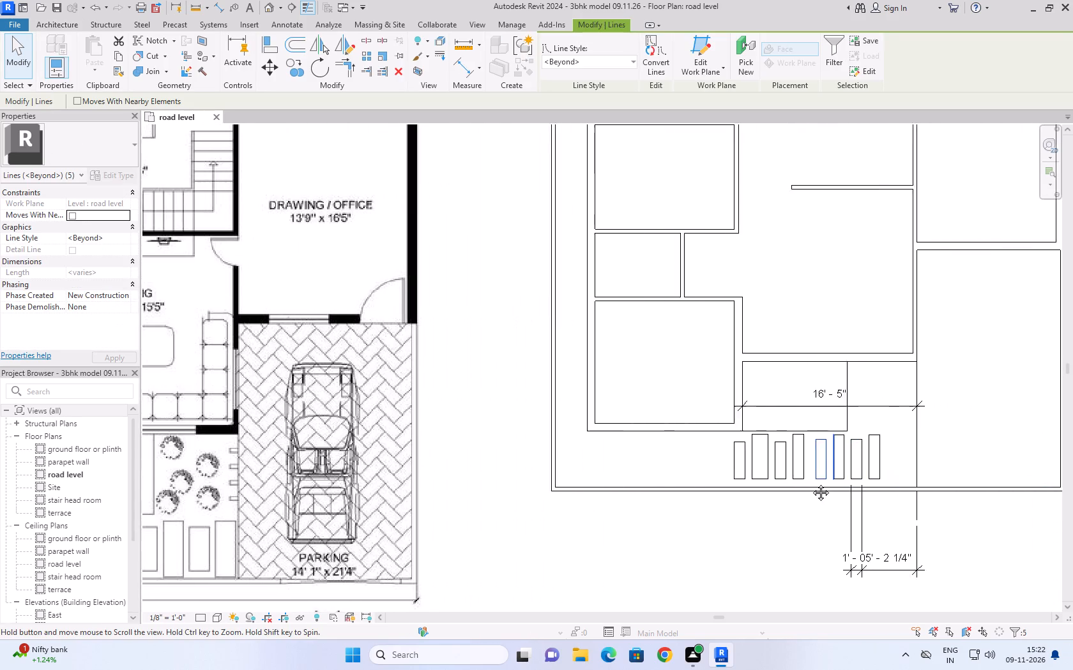
pyautogui.moveTo(811, 483); pyautogui.dragTo(792, 481, button='middle')
pyautogui.scroll(6, 793, 472)
pyautogui.click(900, 345)
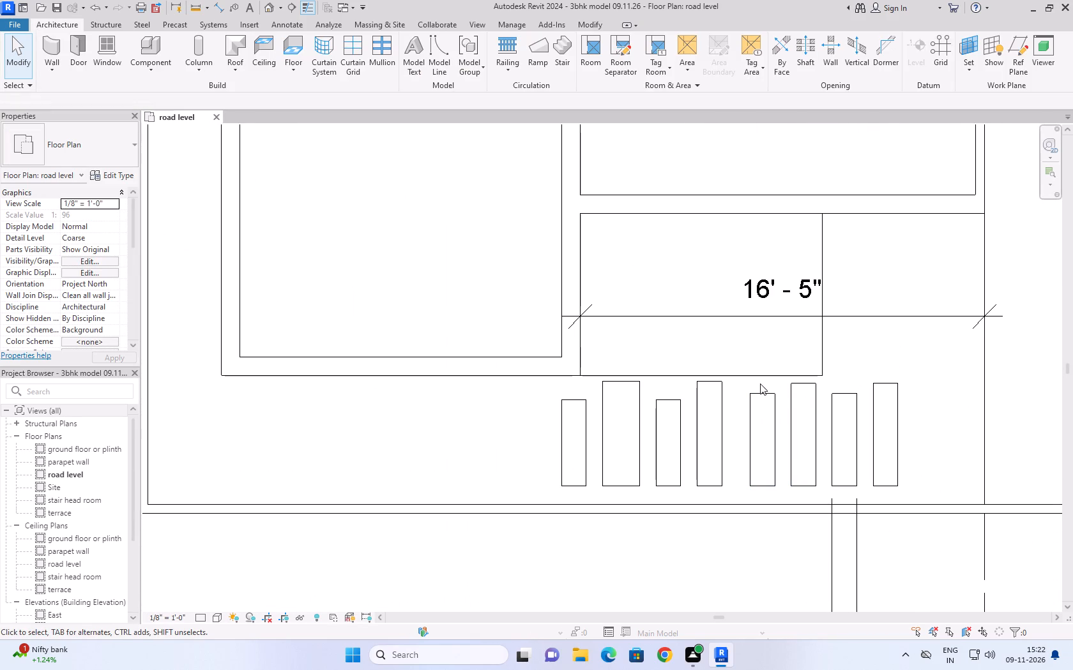
pyautogui.moveTo(742, 359); pyautogui.dragTo(845, 502)
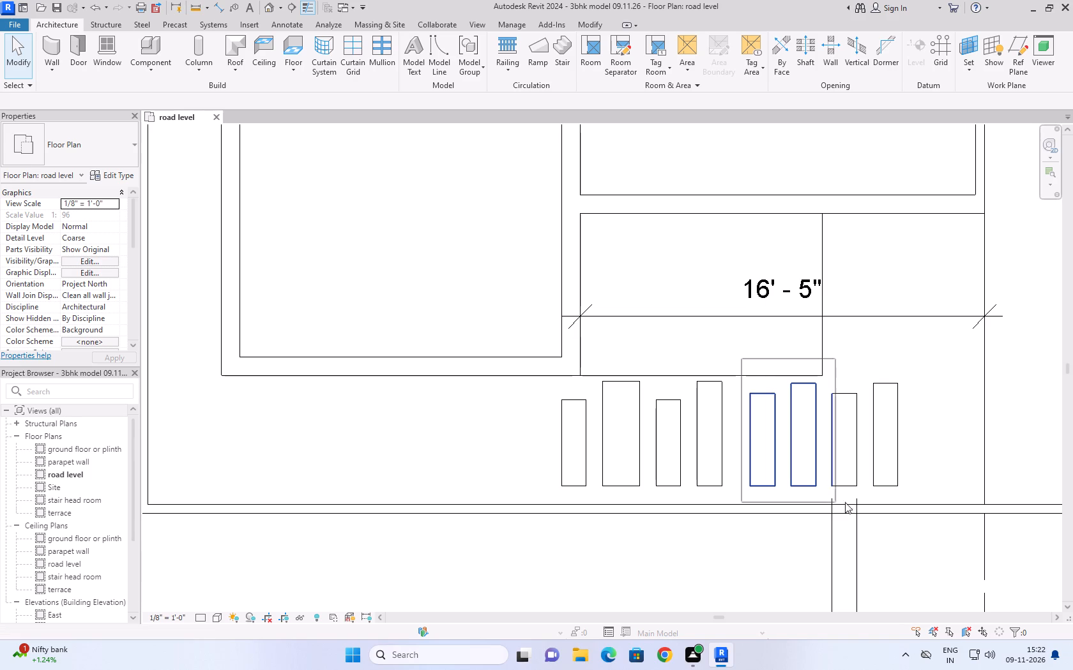
pyautogui.moveTo(845, 502); pyautogui.dragTo(959, 493)
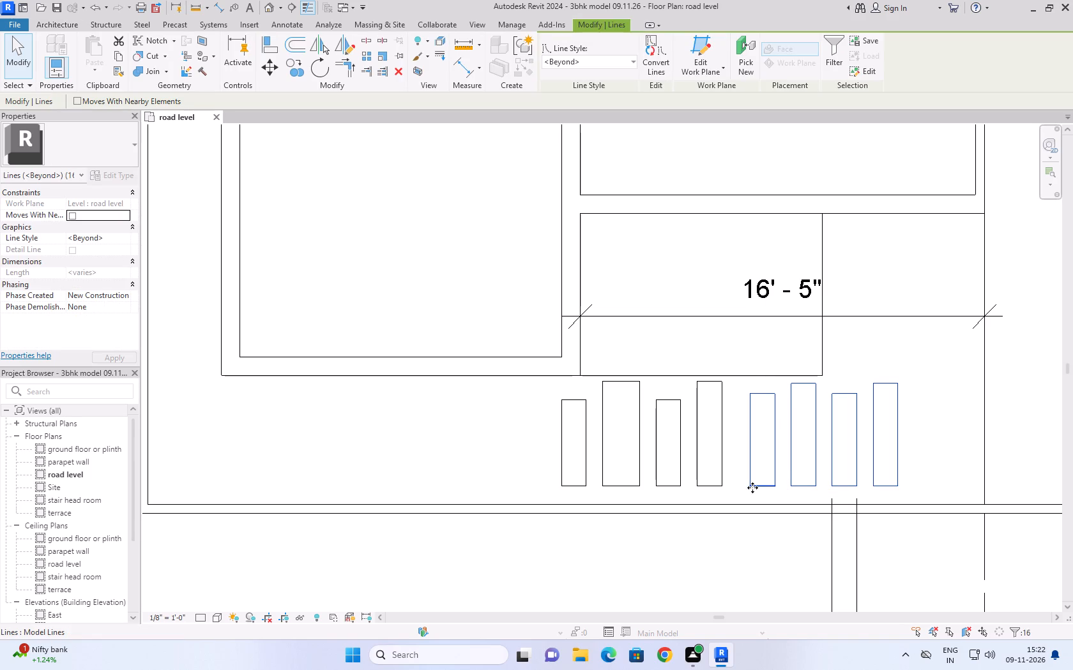
pyautogui.moveTo(749, 486); pyautogui.dragTo(731, 484)
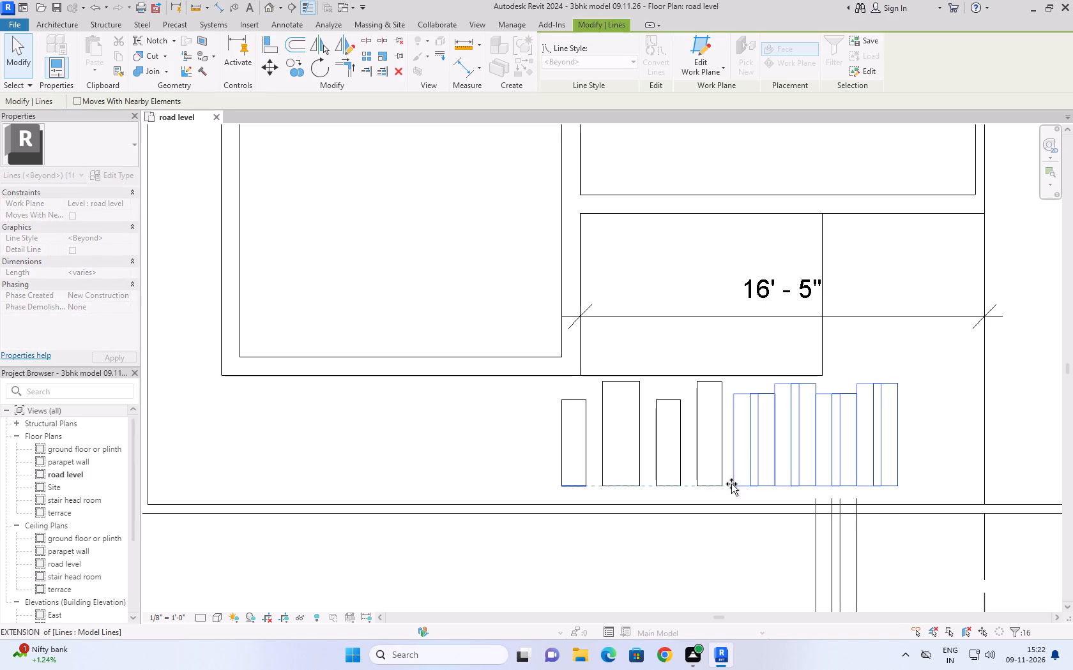
pyautogui.moveTo(731, 484); pyautogui.dragTo(735, 484)
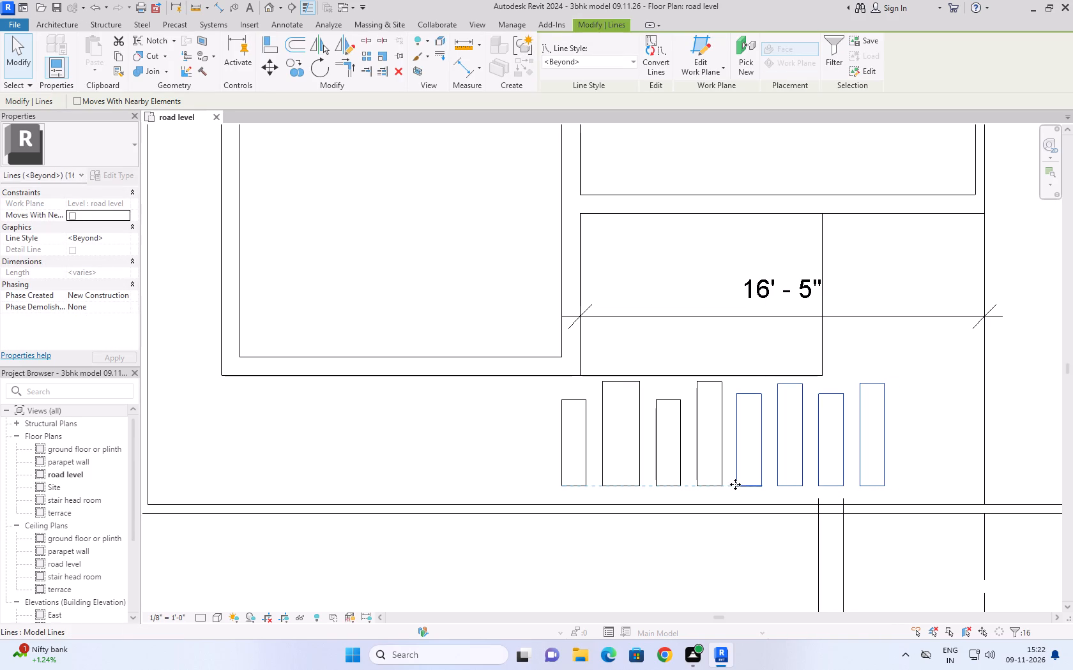
pyautogui.click(506, 433)
# Delete the seventh slab's dimension string on the outer side of the boundary wall.
pyautogui.scroll(-4, 516, 440)
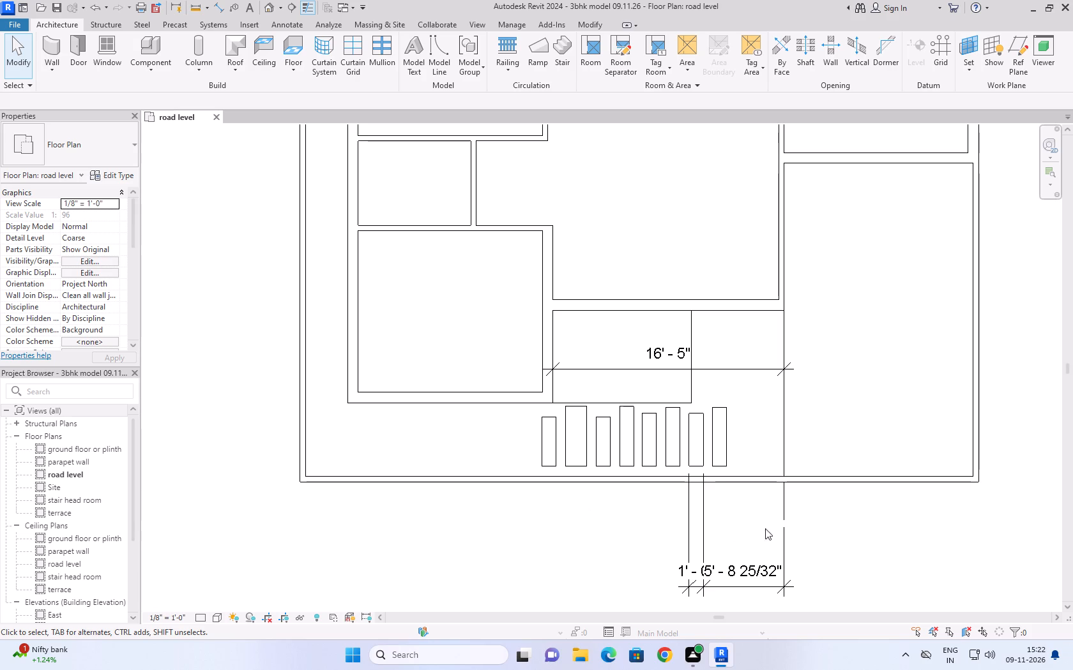
pyautogui.click(830, 532)
pyautogui.moveTo(842, 525); pyautogui.dragTo(649, 581)
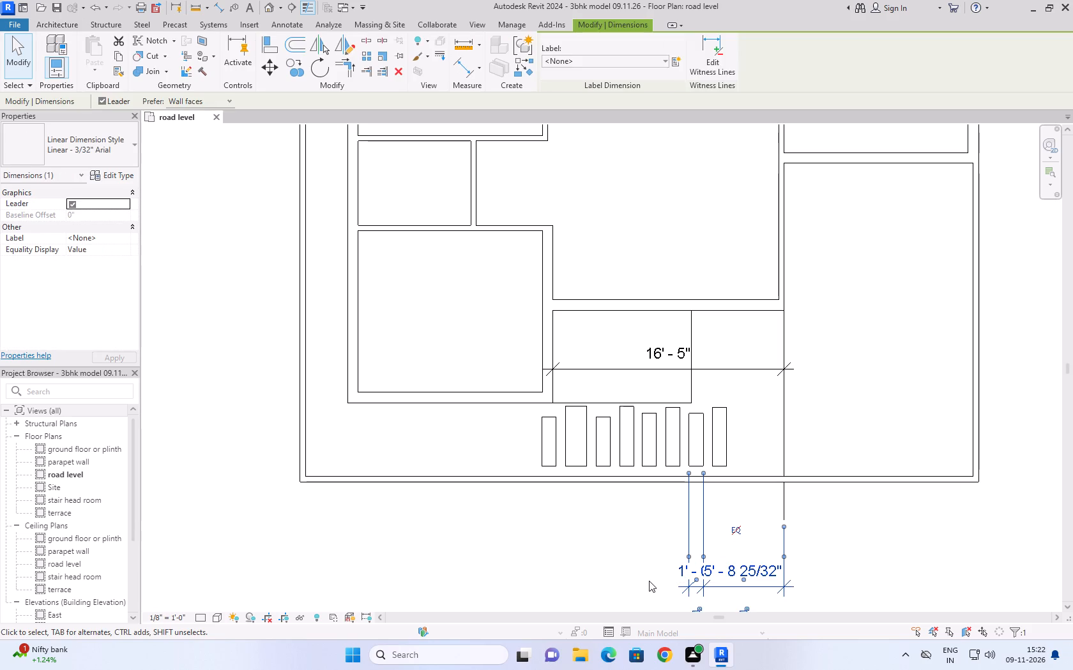
pyautogui.press('Delete')
# Delete the 16'-5" dimension across the entrance strip.
pyautogui.scroll(-5, 659, 574)
pyautogui.scroll(3, 732, 468)
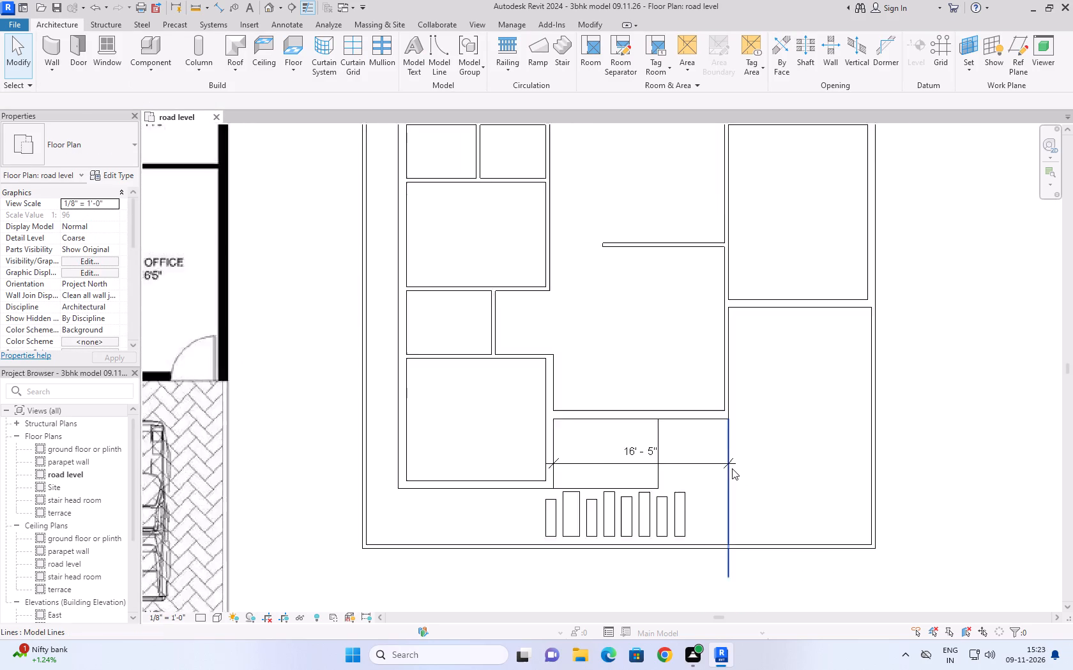
pyautogui.scroll(2, 732, 468)
pyautogui.click(687, 460)
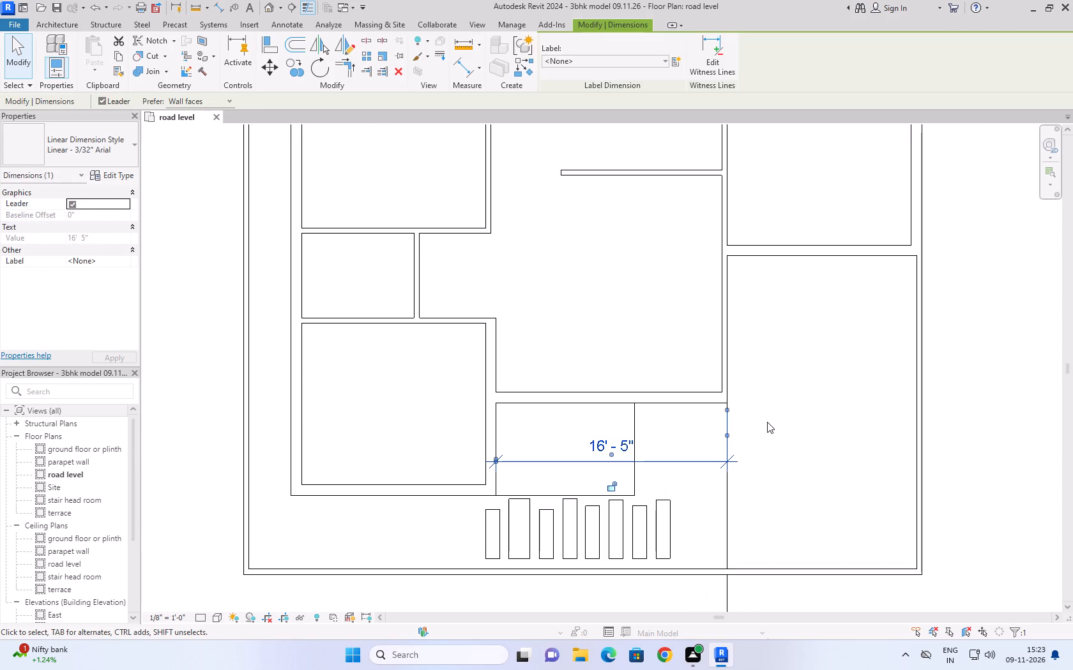
pyautogui.press('Delete')
# Move all eight slabs together about 3'-8" towards the parking side, aligning the eighth slab's outer edge with the 4.5" wall's face.
pyautogui.scroll(-4, 791, 429)
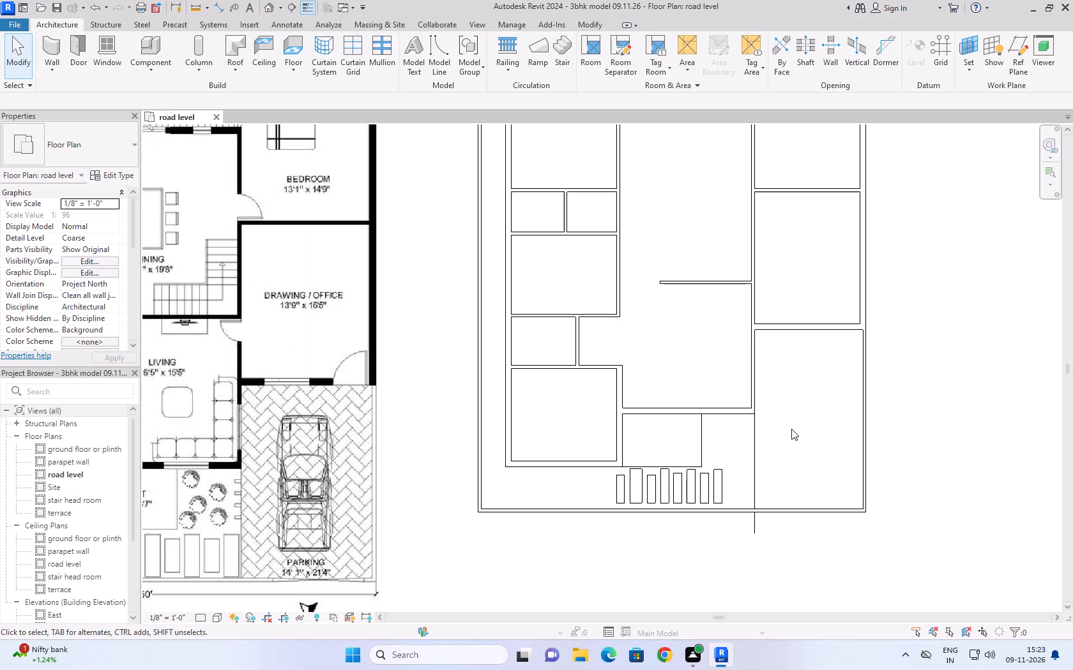
pyautogui.scroll(6, 606, 471)
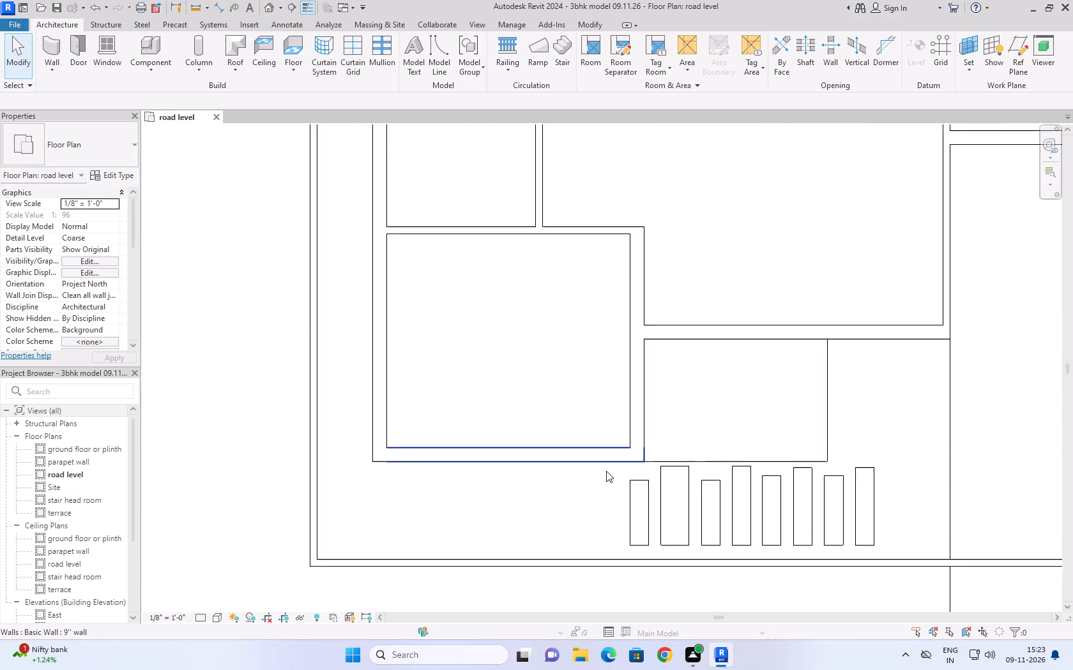
pyautogui.scroll(2, 606, 471)
pyautogui.moveTo(632, 473); pyautogui.dragTo(981, 592)
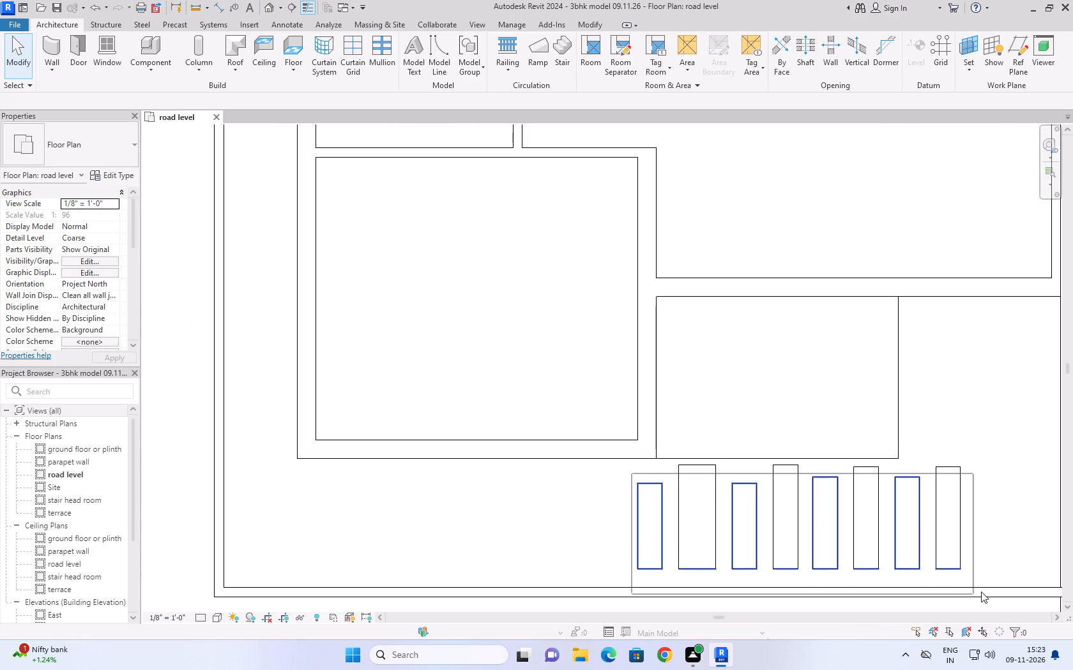
pyautogui.moveTo(981, 592); pyautogui.dragTo(995, 588)
pyautogui.click(1016, 472)
pyautogui.moveTo(1005, 422); pyautogui.dragTo(674, 590)
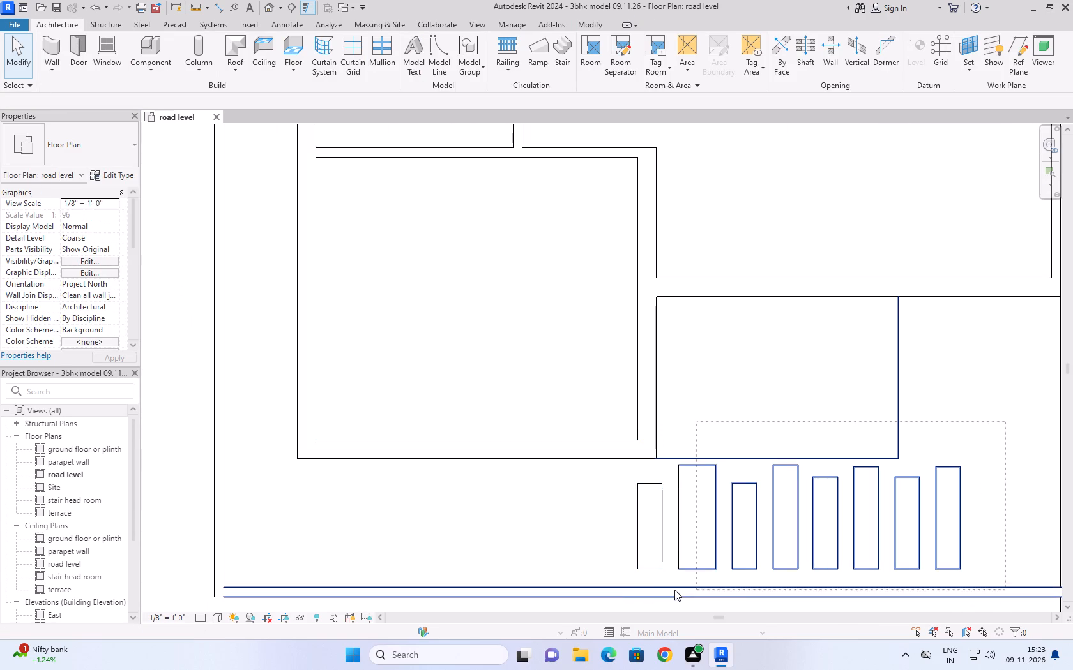
pyautogui.moveTo(674, 590); pyautogui.dragTo(648, 581)
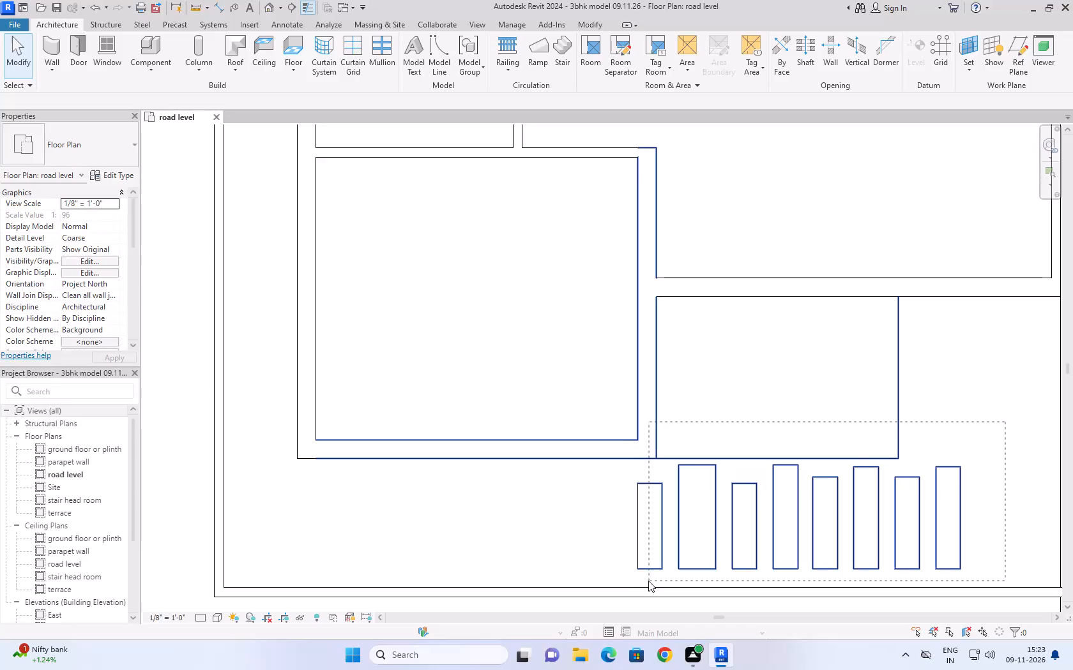
pyautogui.moveTo(648, 581); pyautogui.dragTo(634, 572)
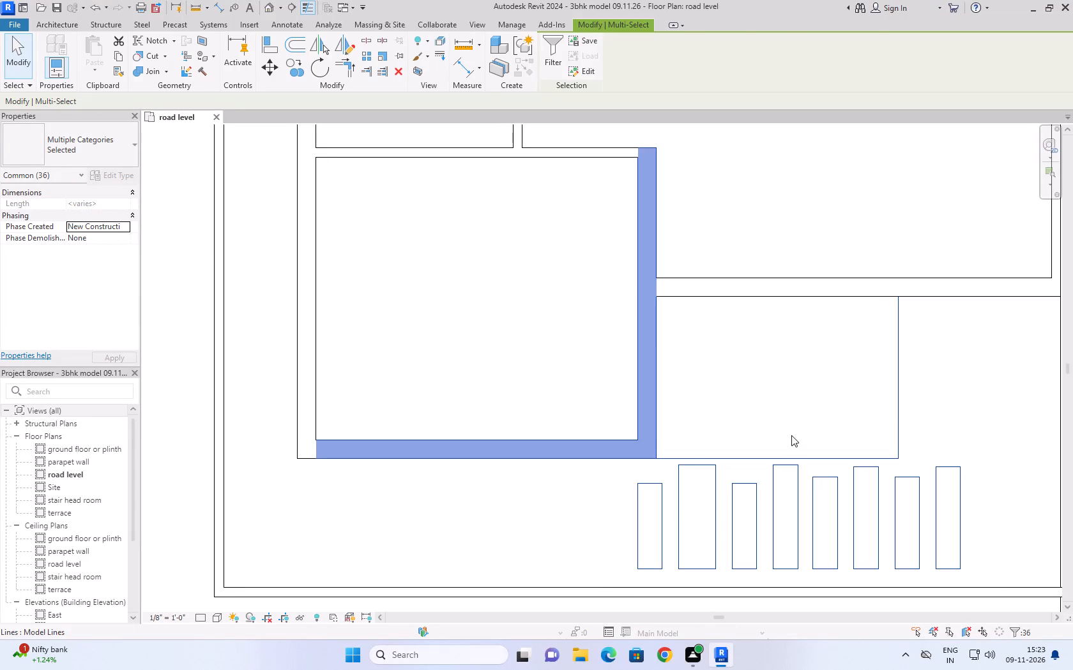
pyautogui.keyDown('shift'); pyautogui.click(646, 421); pyautogui.keyUp('shift')
pyautogui.keyDown('shift'); pyautogui.click(643, 448); pyautogui.keyUp('shift')
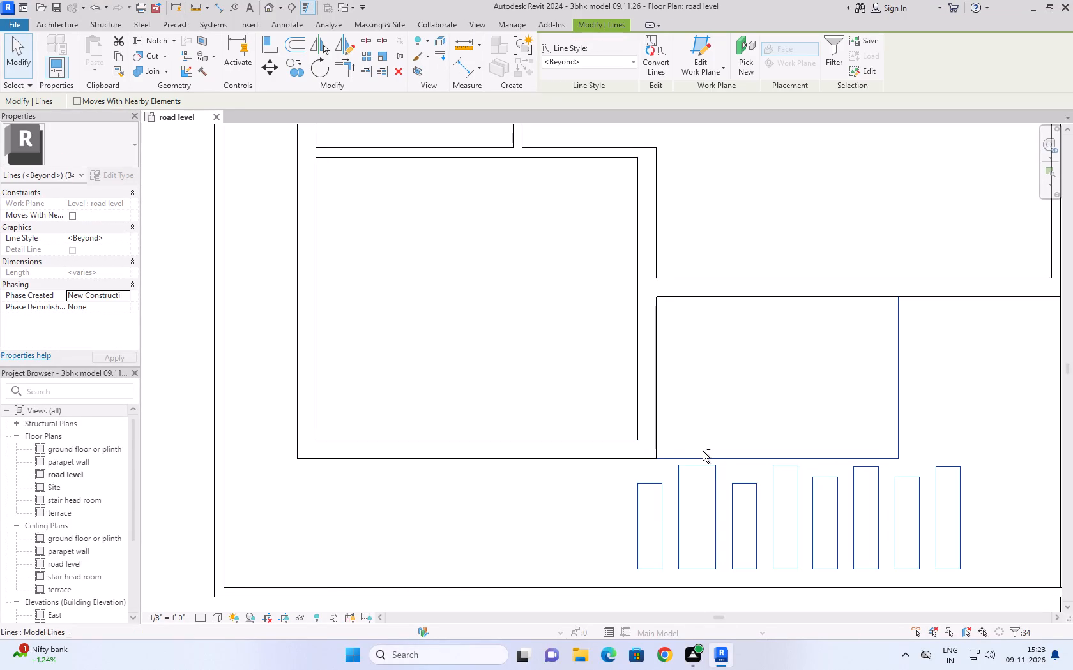
pyautogui.keyDown('shift'); pyautogui.click(711, 456); pyautogui.keyUp('shift')
pyautogui.keyDown('shift'); pyautogui.click(902, 380); pyautogui.keyUp('shift')
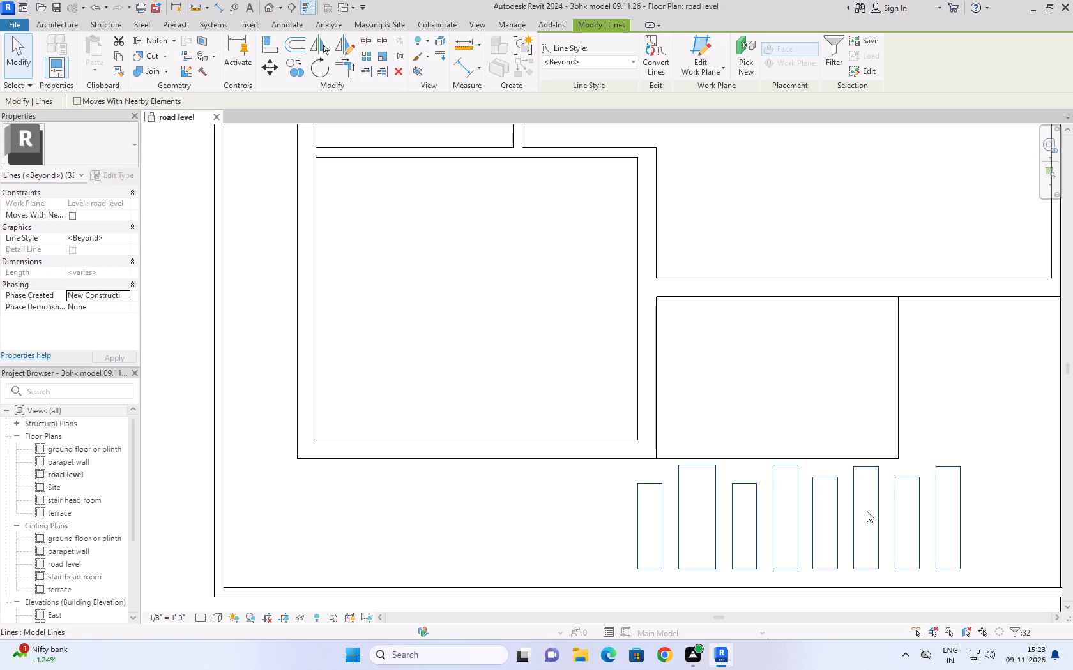
pyautogui.click(280, 75)
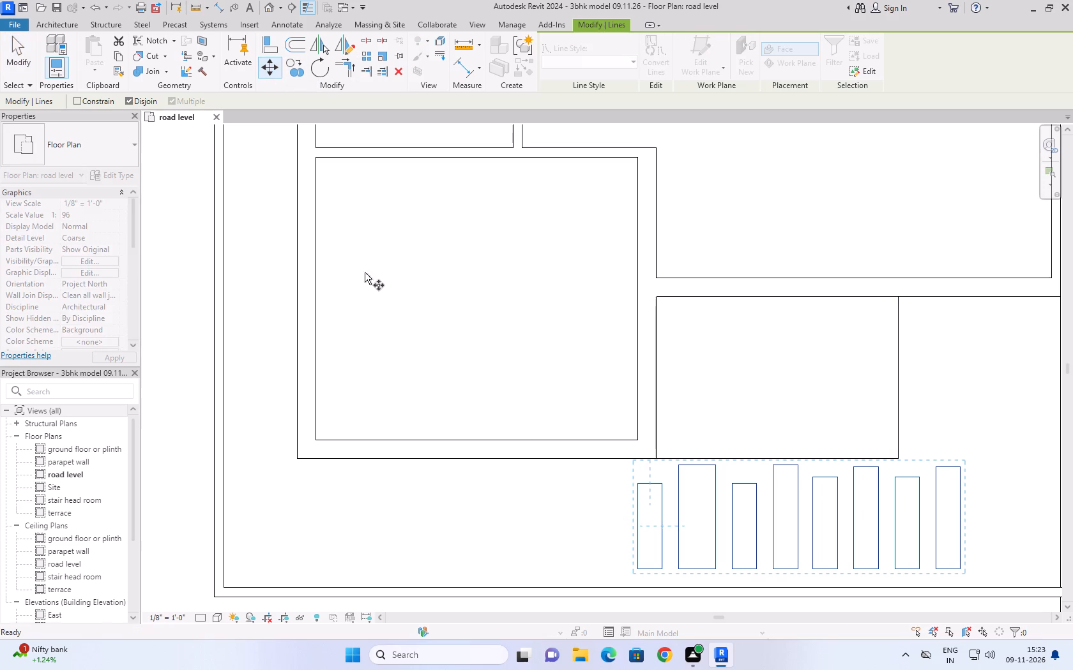
pyautogui.scroll(-3, 879, 524)
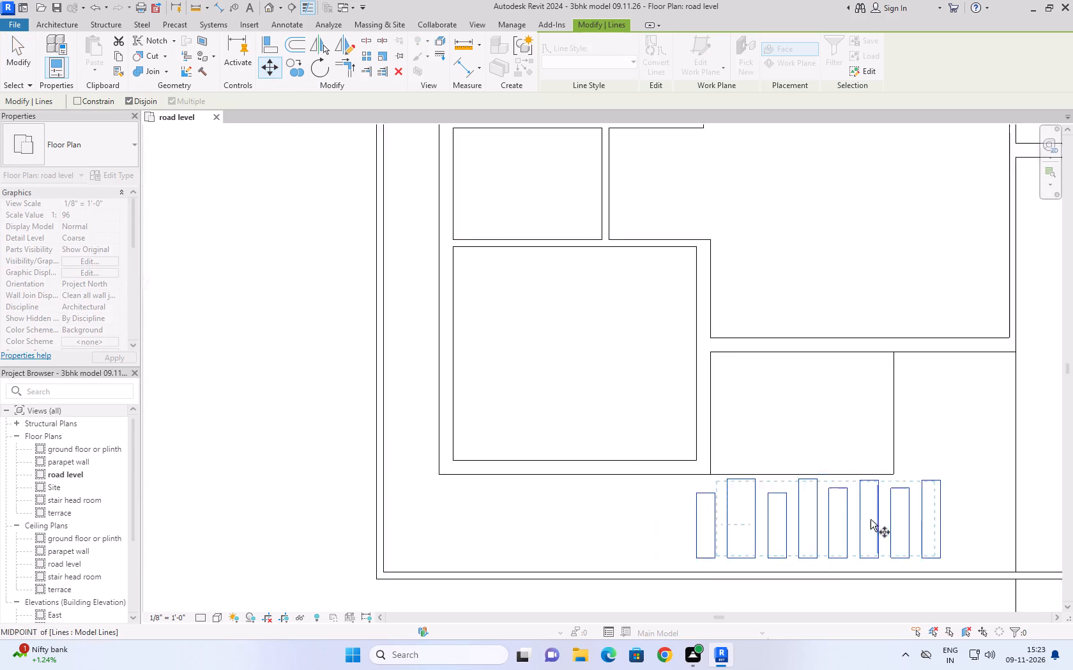
pyautogui.scroll(3, 903, 586)
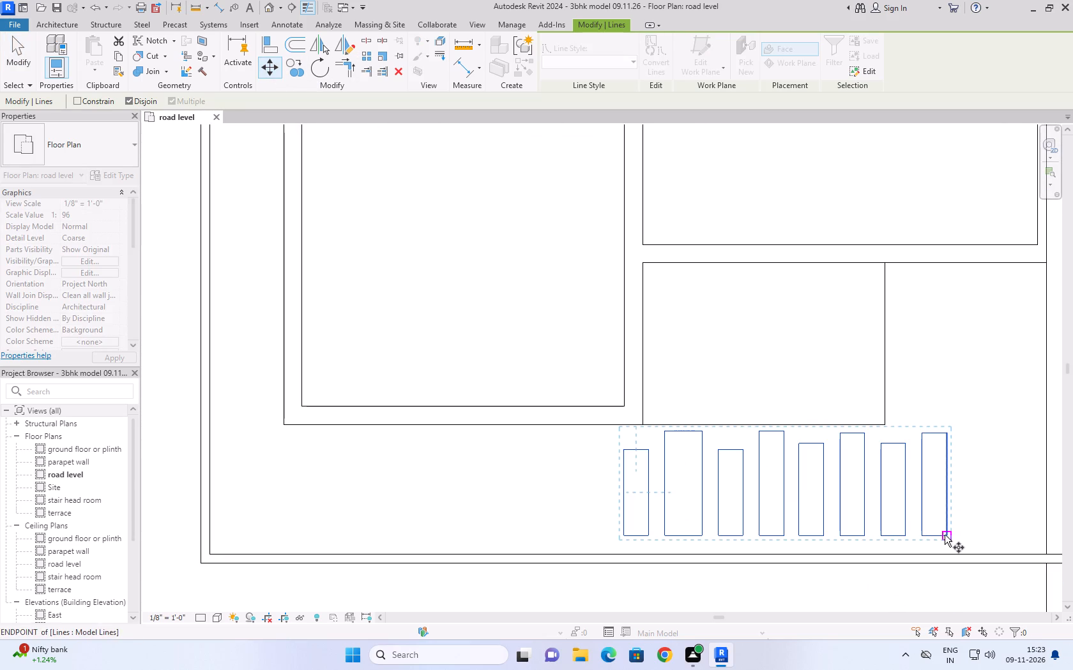
pyautogui.moveTo(945, 535); pyautogui.dragTo(1039, 535)
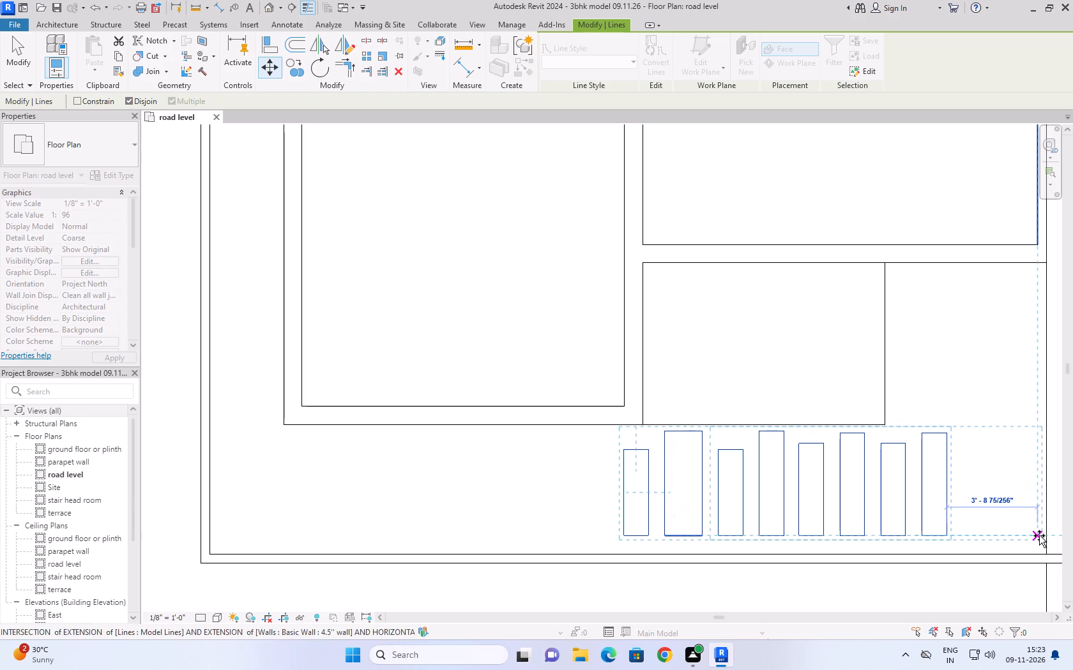
pyautogui.moveTo(1039, 535); pyautogui.dragTo(1042, 535)
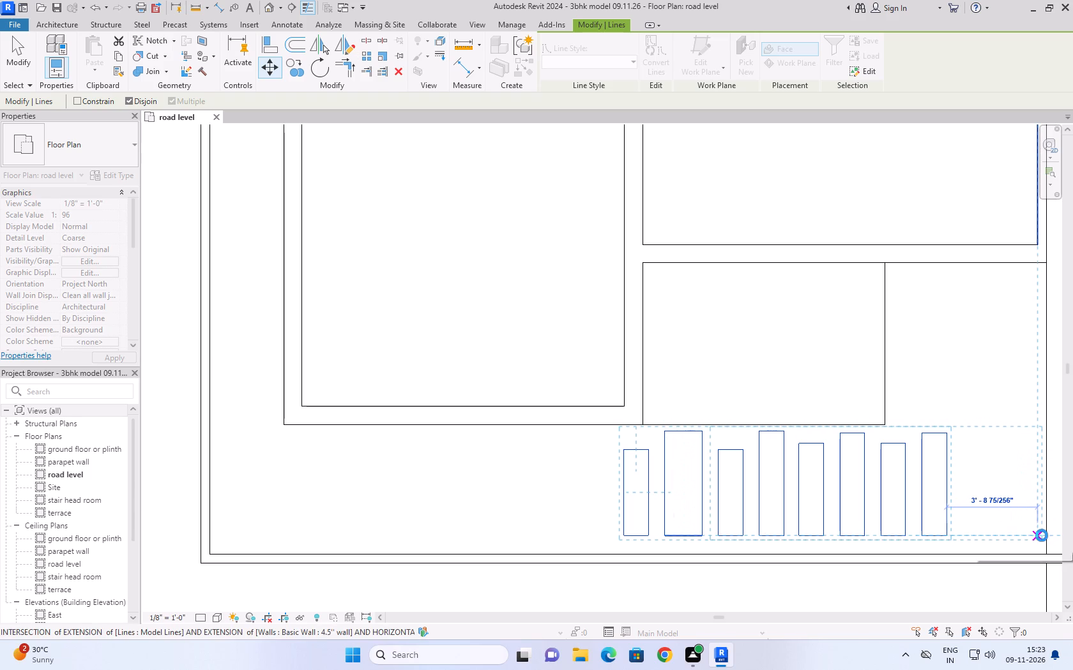
pyautogui.click(1042, 535)
# Compare the moved slab row with the entrance paving beside the sitout and parking on the reference ground floor plan.
pyautogui.scroll(-6, 771, 549)
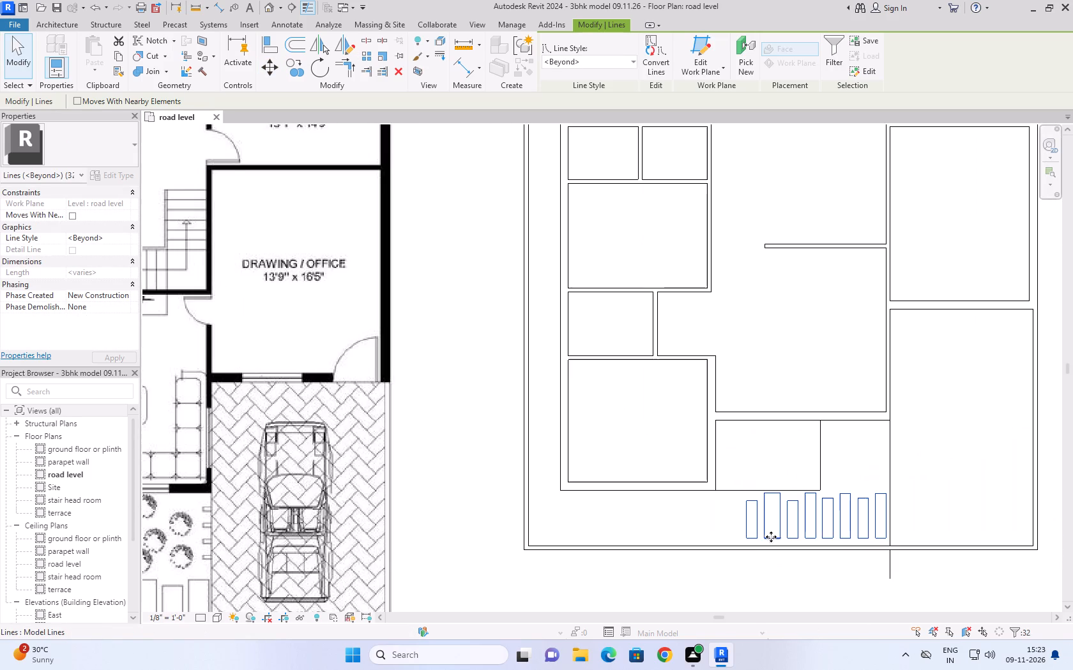
pyautogui.scroll(1, 823, 620)
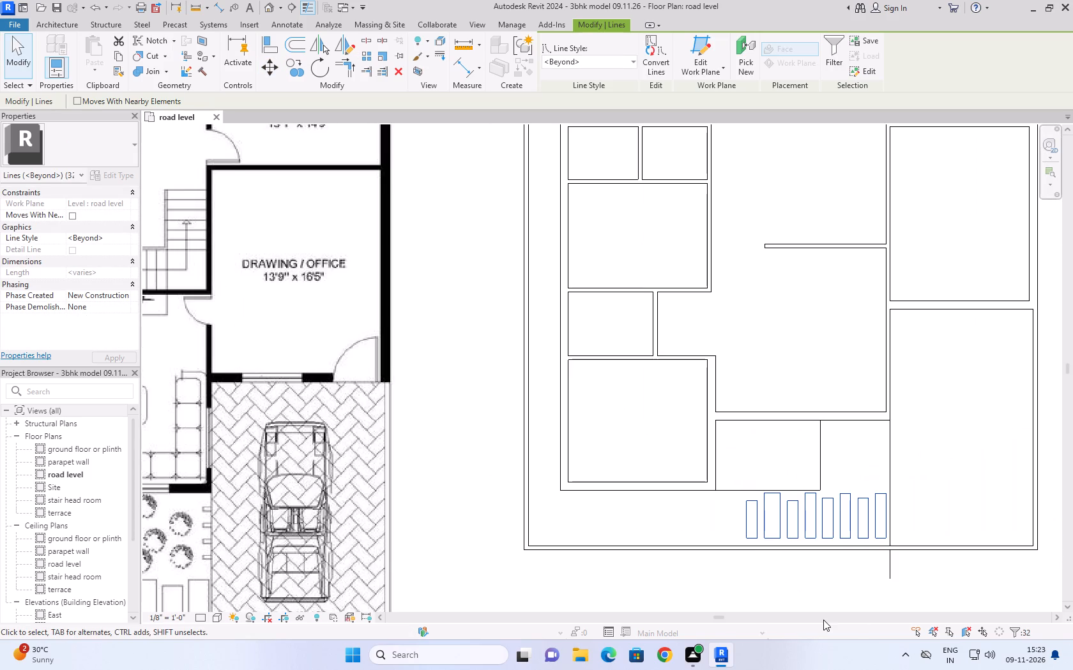
pyautogui.scroll(-8, 823, 620)
pyautogui.scroll(-8, 828, 540)
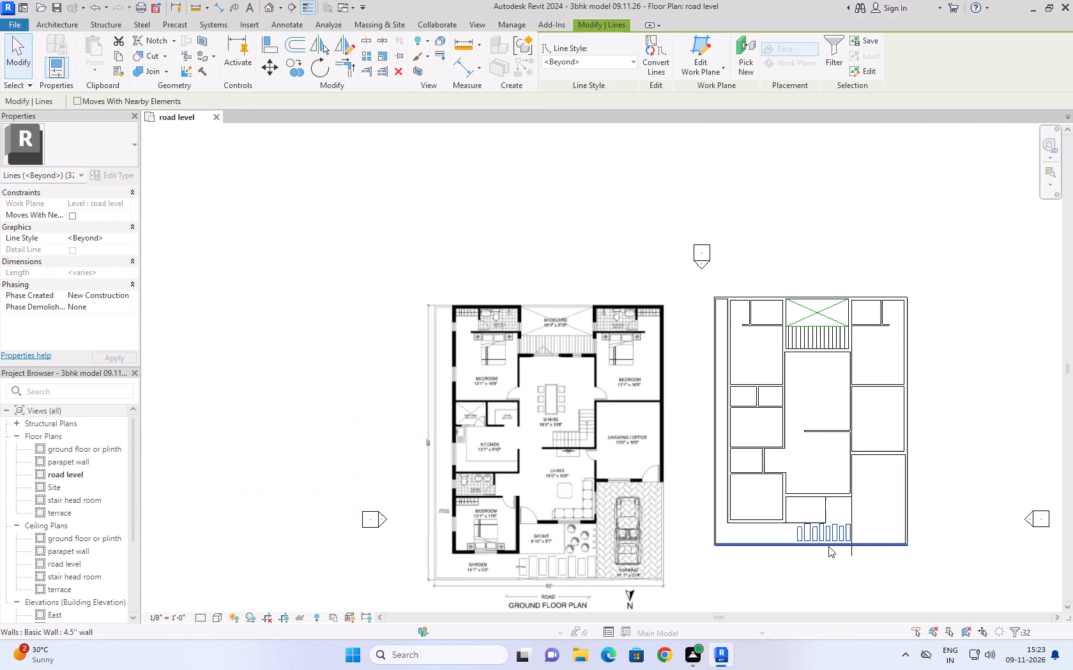
pyautogui.scroll(4, 711, 585)
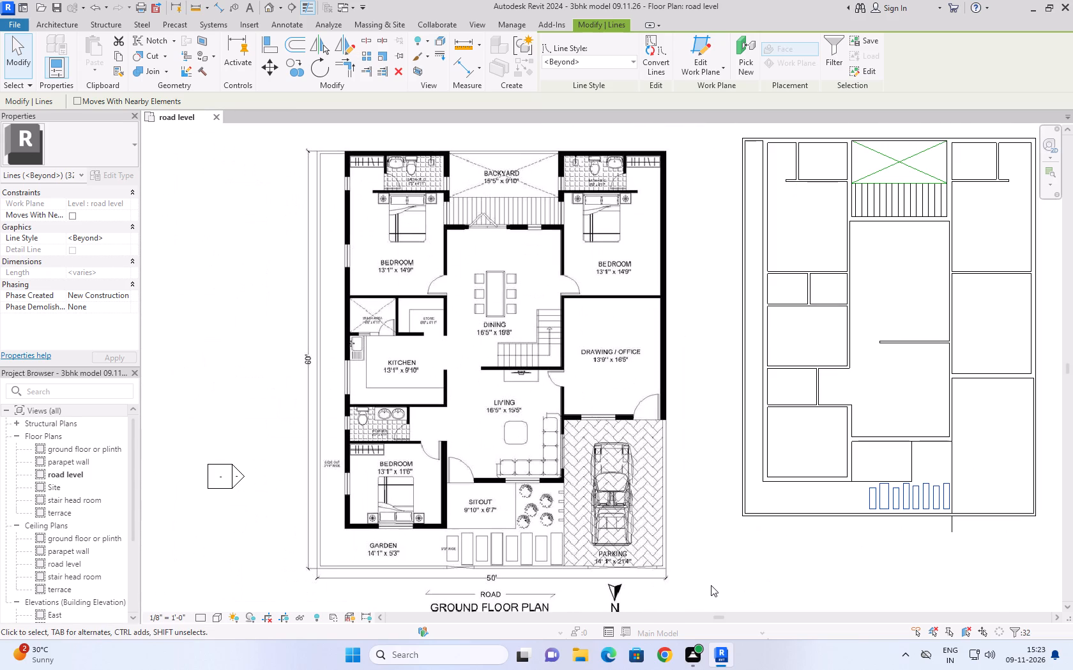
pyautogui.scroll(-4, 655, 497)
pyautogui.scroll(4, 610, 585)
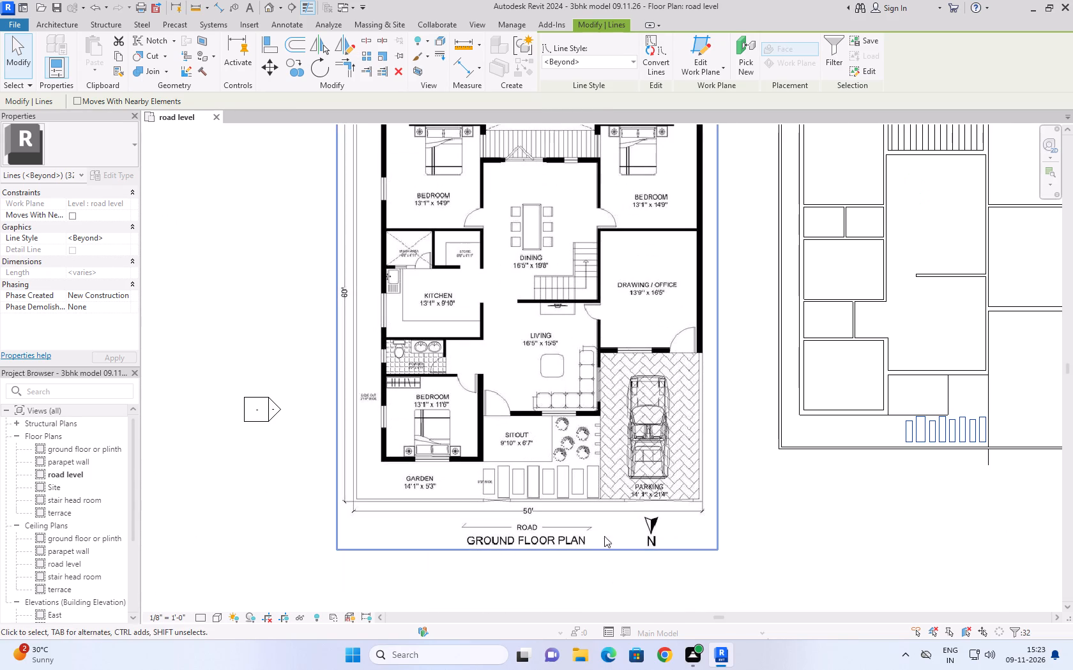
pyautogui.scroll(4, 585, 505)
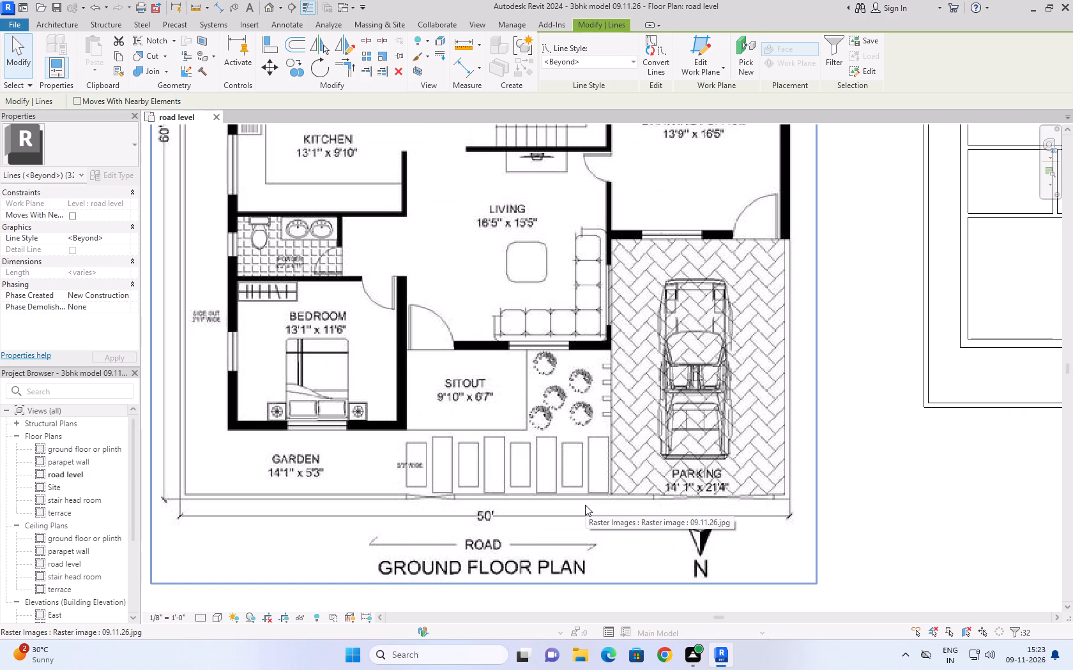
pyautogui.scroll(-6, 544, 467)
pyautogui.scroll(6, 895, 399)
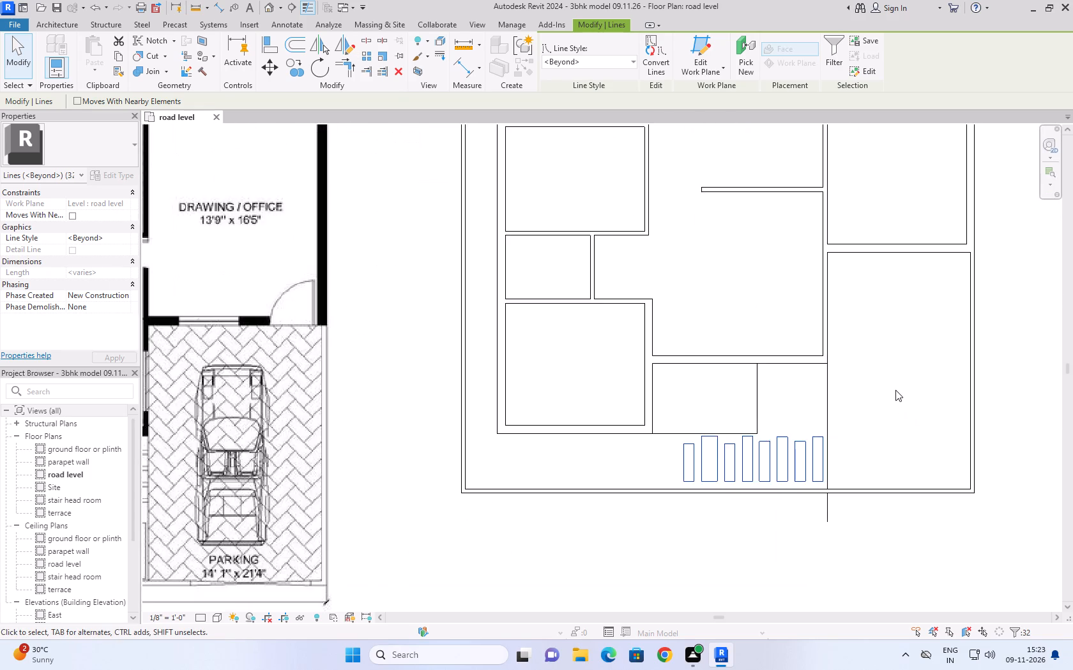
pyautogui.scroll(-3, 895, 389)
pyautogui.scroll(1, 793, 526)
pyautogui.moveTo(738, 555); pyautogui.dragTo(754, 533, button='middle')
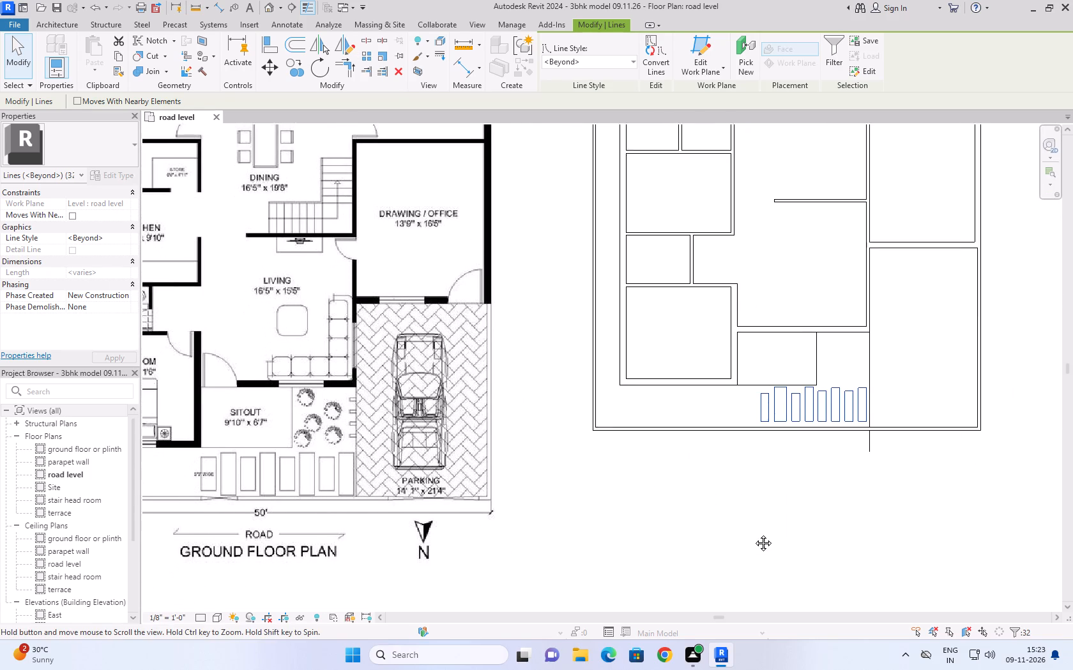
pyautogui.moveTo(754, 533); pyautogui.dragTo(793, 529, button='middle')
pyautogui.scroll(1, 795, 532)
pyautogui.scroll(-1, 796, 535)
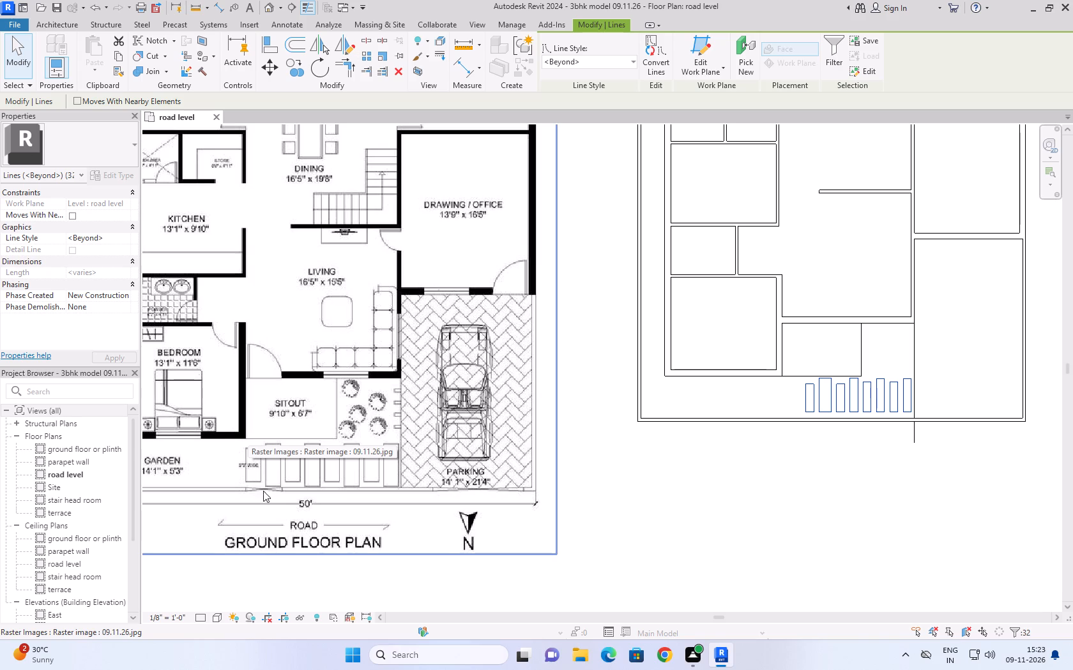
pyautogui.scroll(5, 806, 422)
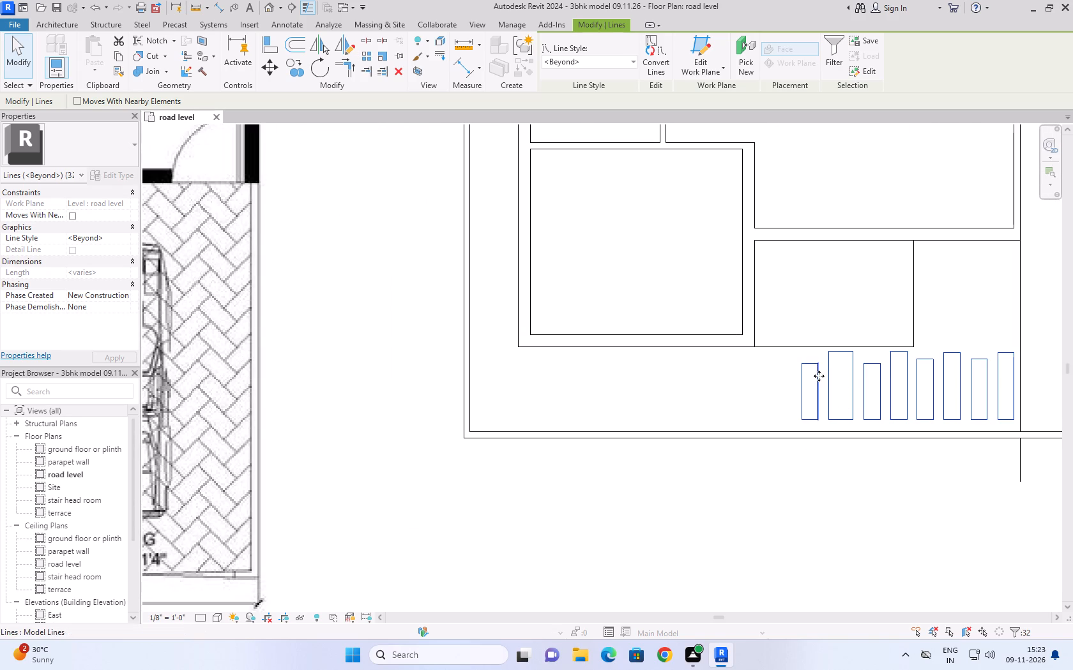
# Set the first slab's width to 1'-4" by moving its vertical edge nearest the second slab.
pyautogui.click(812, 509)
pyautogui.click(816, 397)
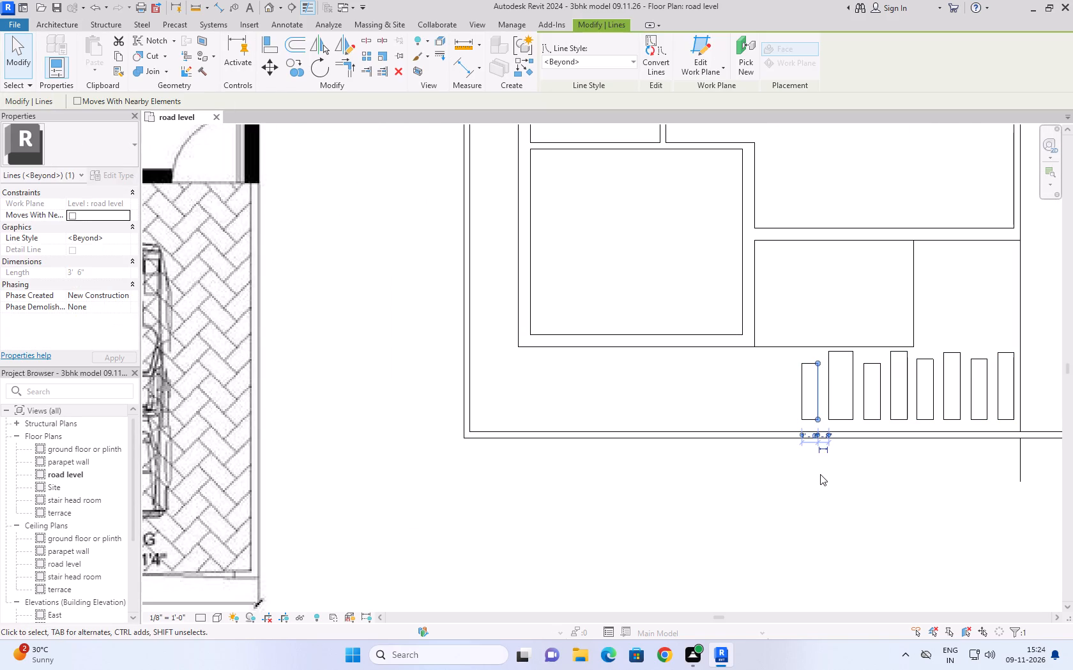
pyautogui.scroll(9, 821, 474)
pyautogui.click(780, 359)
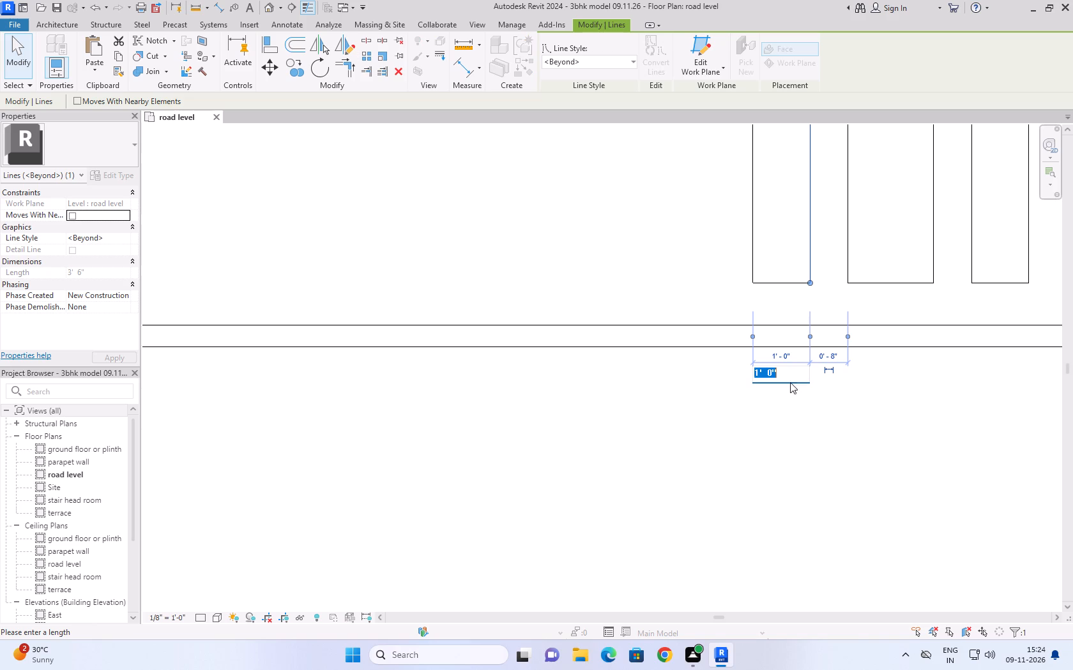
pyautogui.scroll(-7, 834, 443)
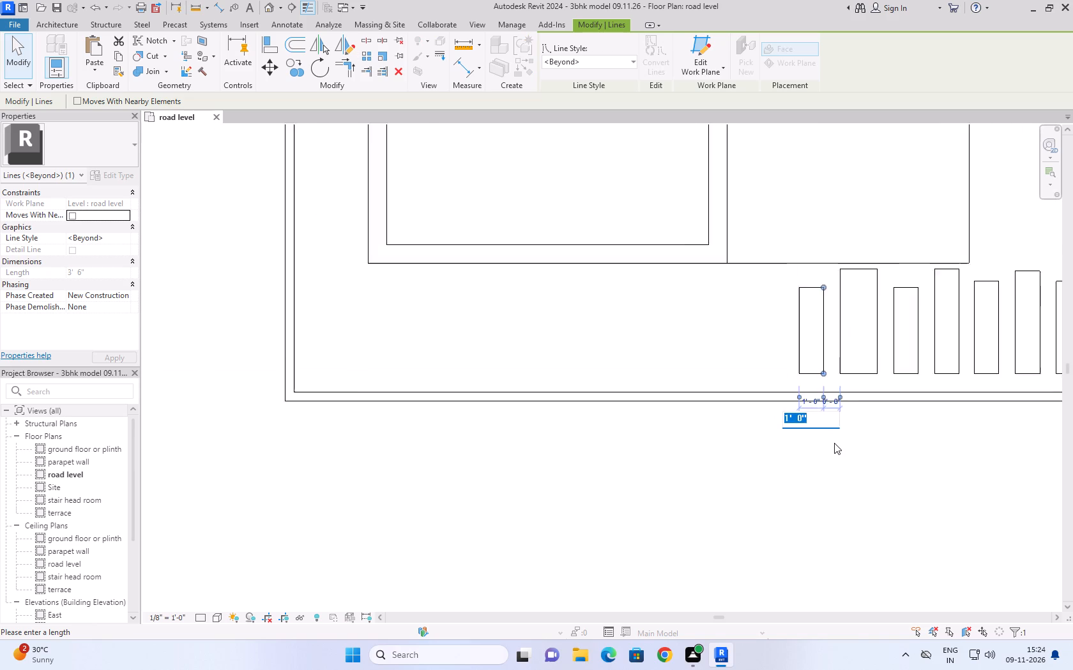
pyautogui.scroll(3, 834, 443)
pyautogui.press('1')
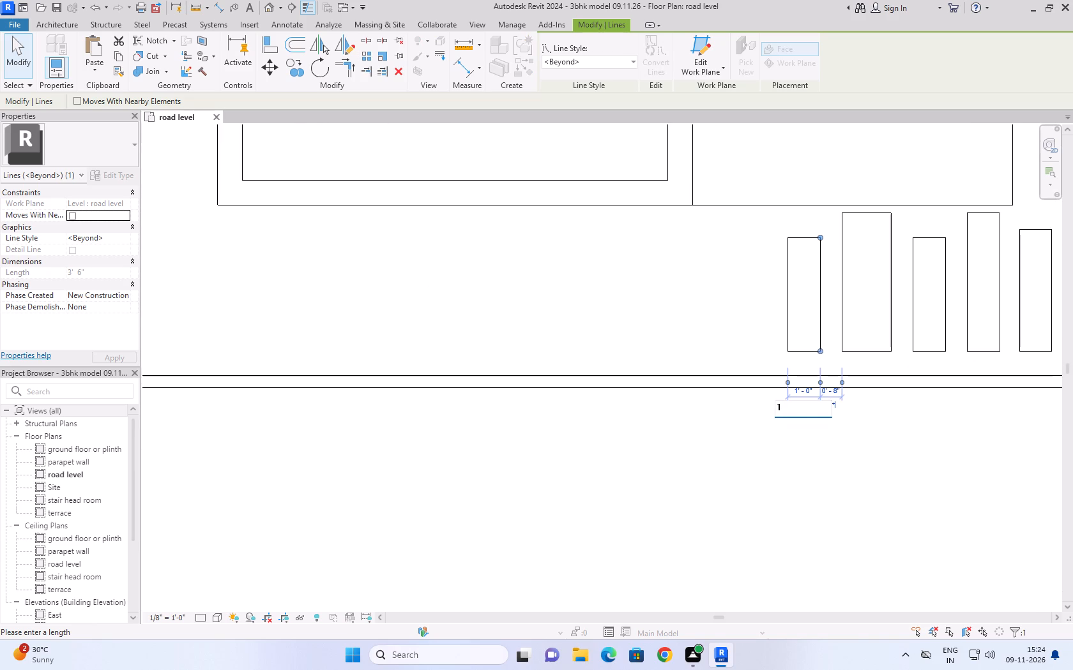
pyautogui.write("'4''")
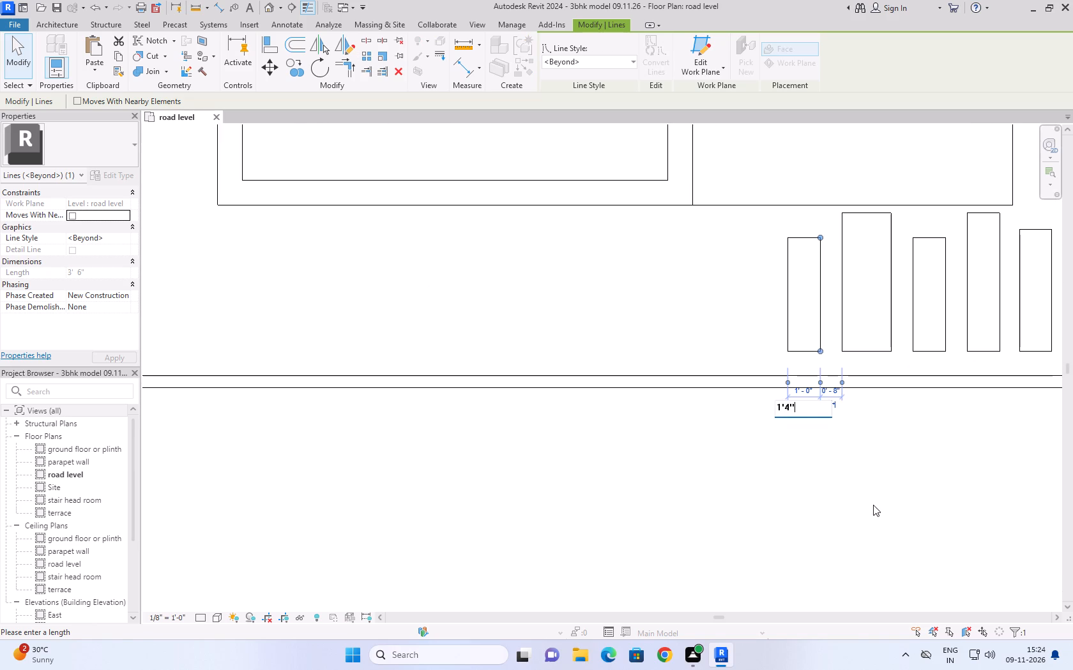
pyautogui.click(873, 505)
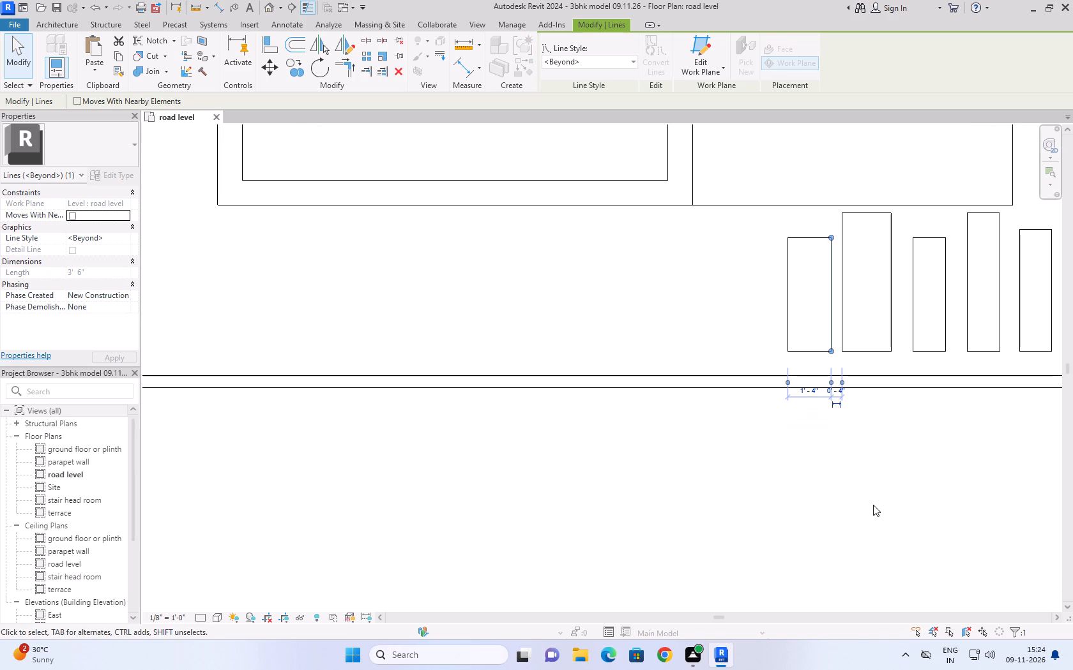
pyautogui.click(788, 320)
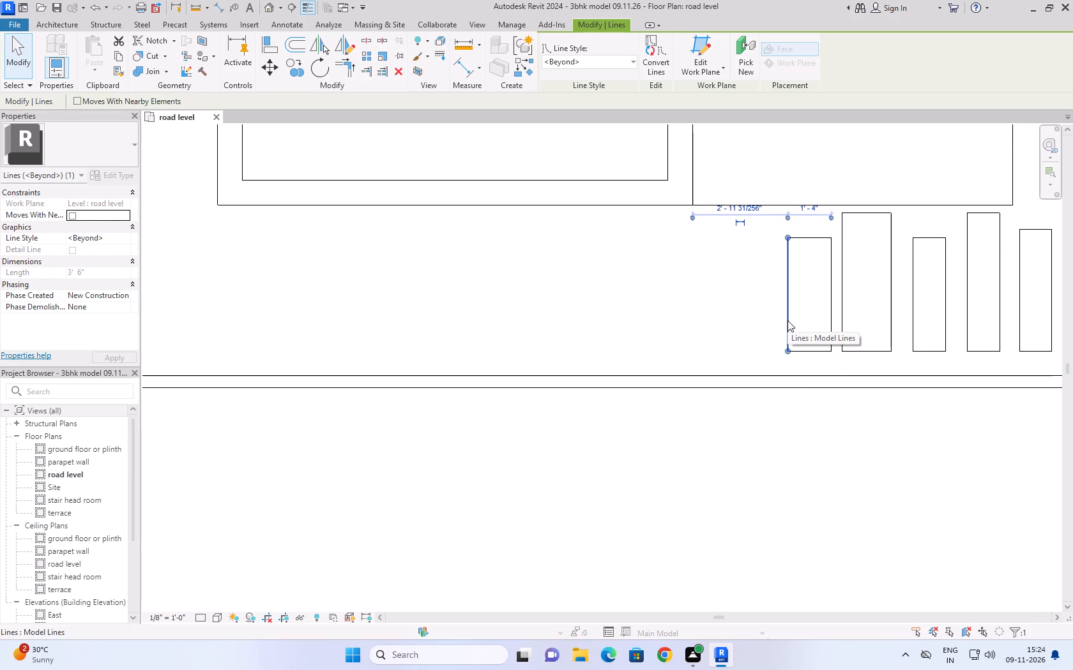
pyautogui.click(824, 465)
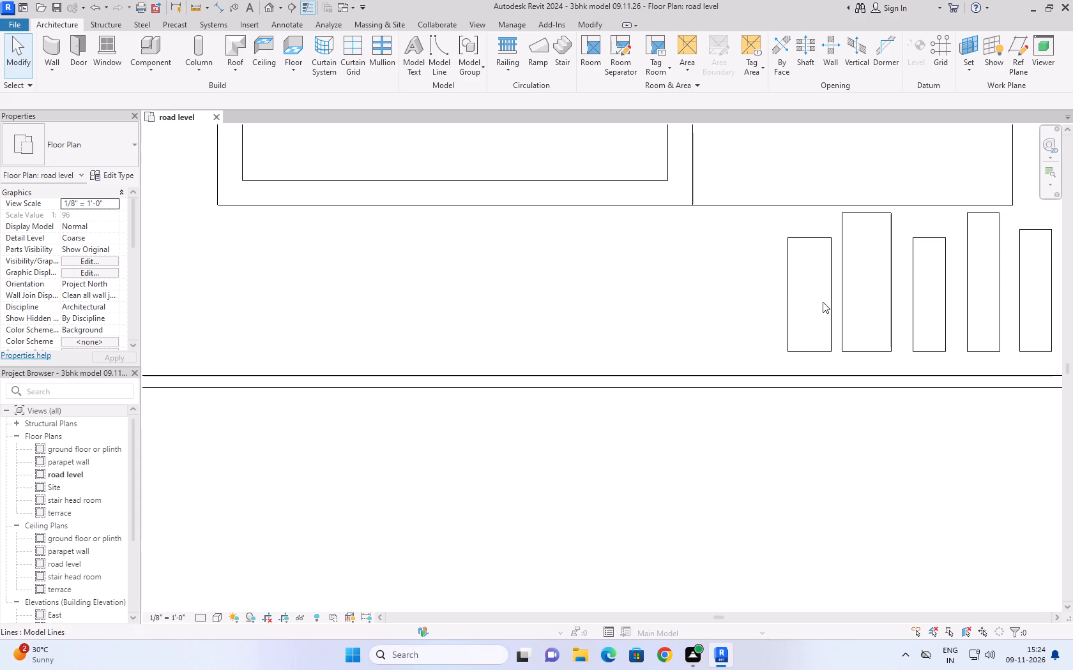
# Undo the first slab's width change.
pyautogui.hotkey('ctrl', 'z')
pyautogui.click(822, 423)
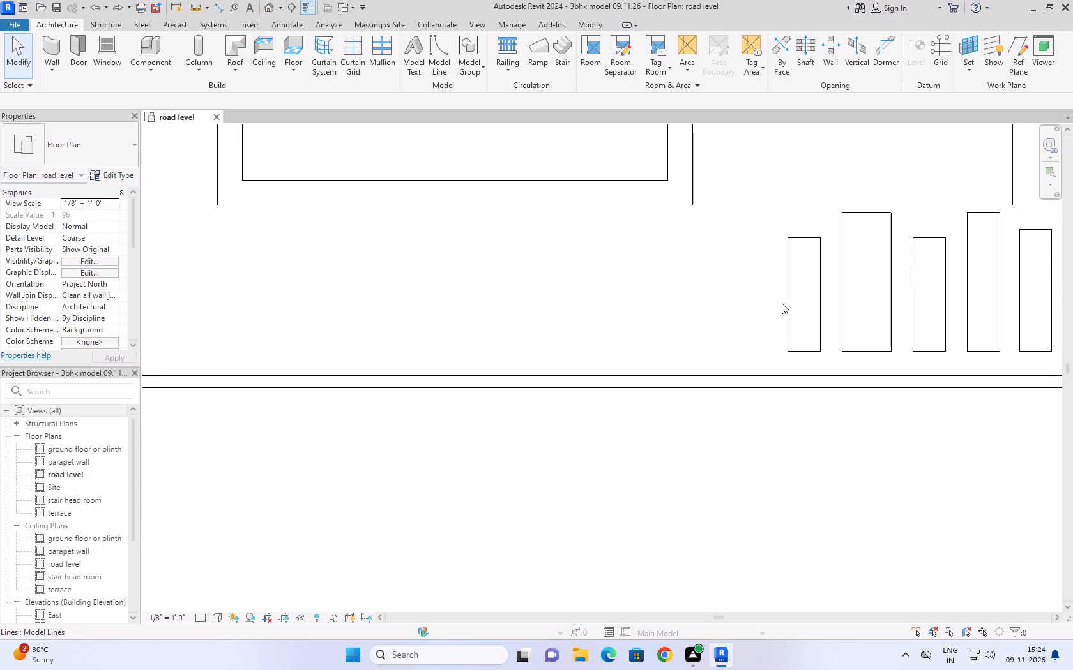
# Set the first slab's width to 1'-4" by moving its outer vertical edge, away from the second slab.
pyautogui.click(787, 288)
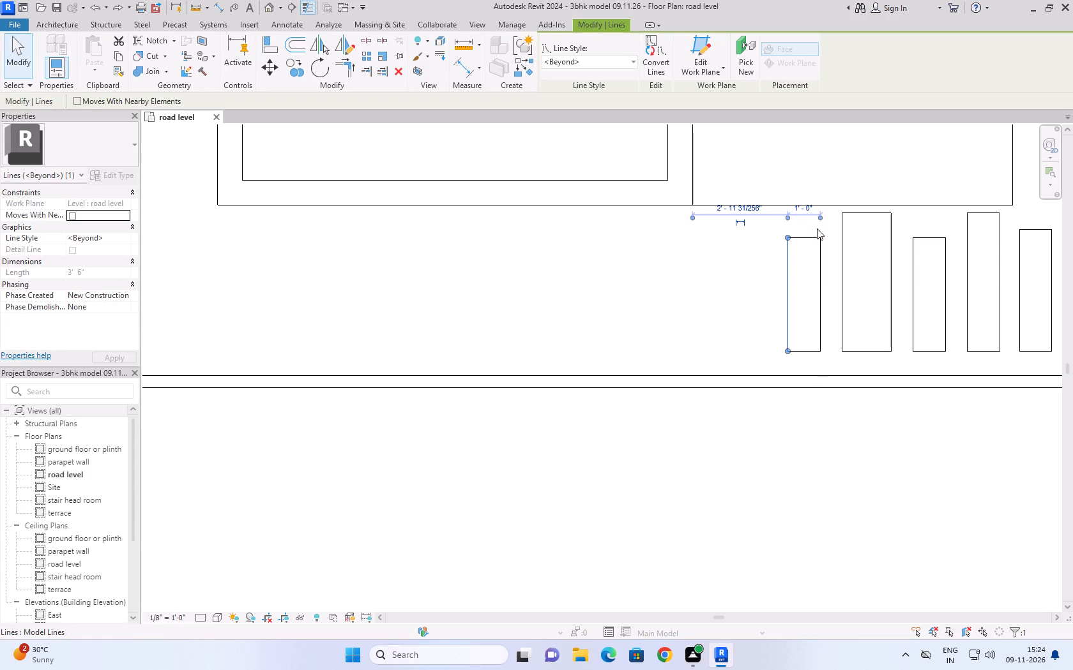
pyautogui.click(809, 204)
pyautogui.write("1'4''")
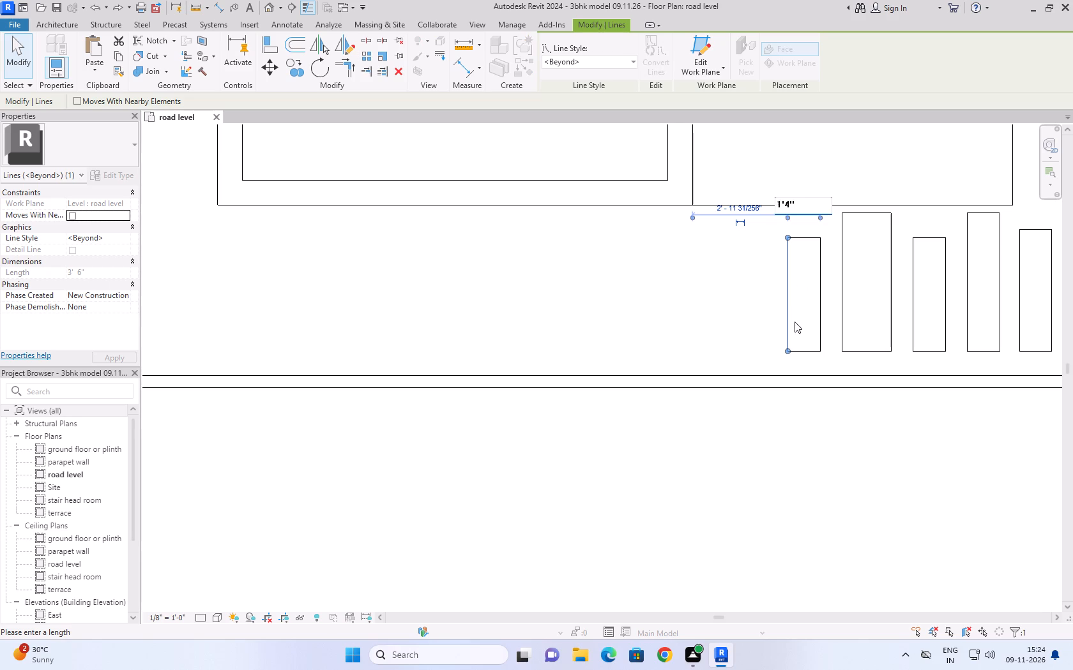
pyautogui.moveTo(795, 325); pyautogui.dragTo(795, 339)
pyautogui.moveTo(821, 427); pyautogui.dragTo(694, 465, button='middle')
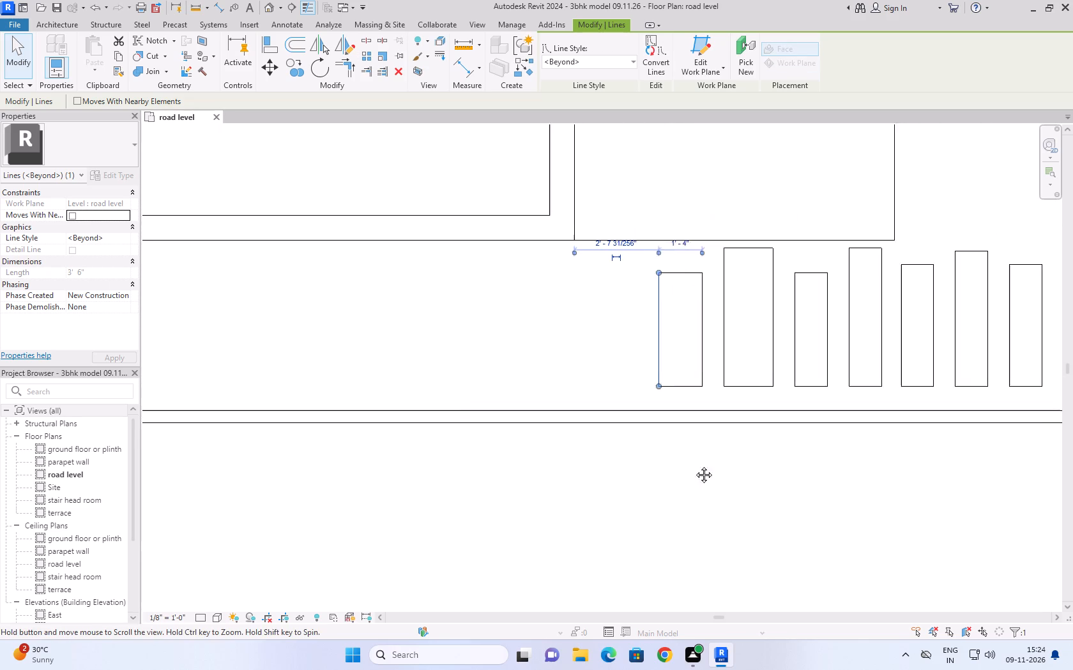
# Set the second slab's width to 1'-4" by moving its vertical edge nearest the first slab.
pyautogui.moveTo(694, 465); pyautogui.dragTo(694, 465, button='middle')
pyautogui.click(719, 330)
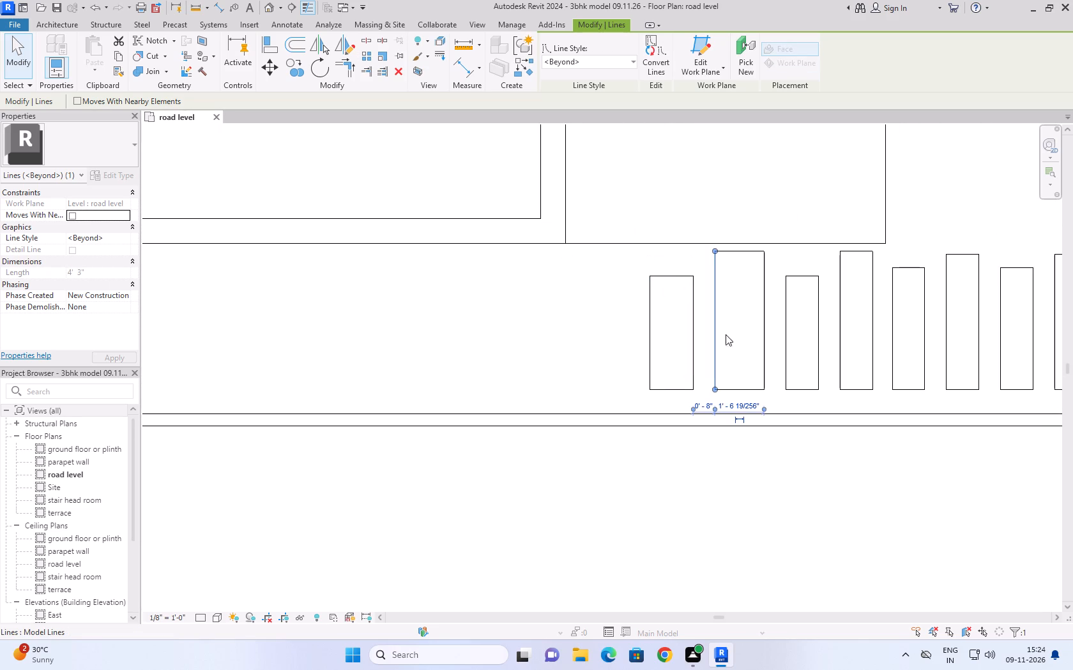
pyautogui.click(740, 403)
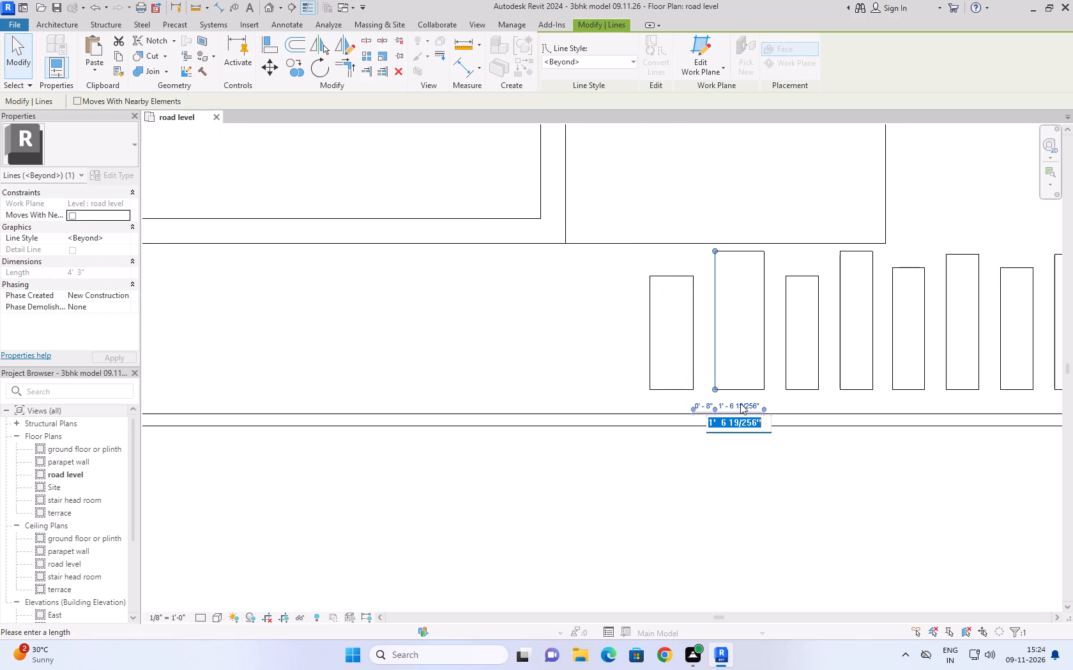
pyautogui.write("1'4''")
pyautogui.click(761, 499)
# Set the third slab's width to 1'-4" by moving its vertical edge nearest the fourth slab.
pyautogui.scroll(-2, 766, 494)
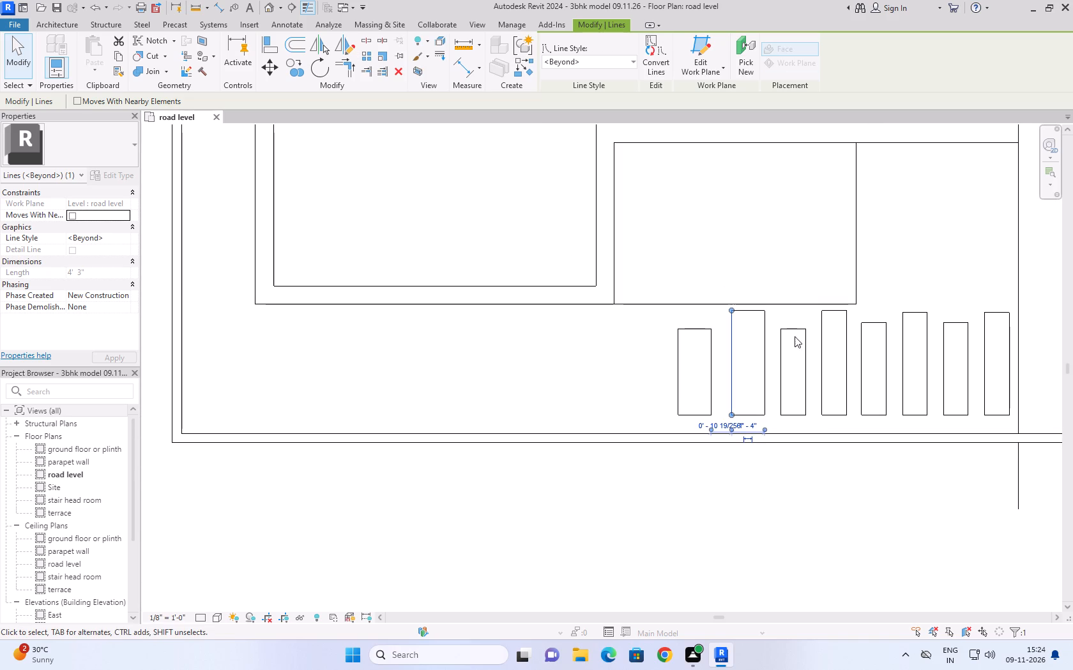
pyautogui.click(795, 327)
pyautogui.scroll(5, 789, 421)
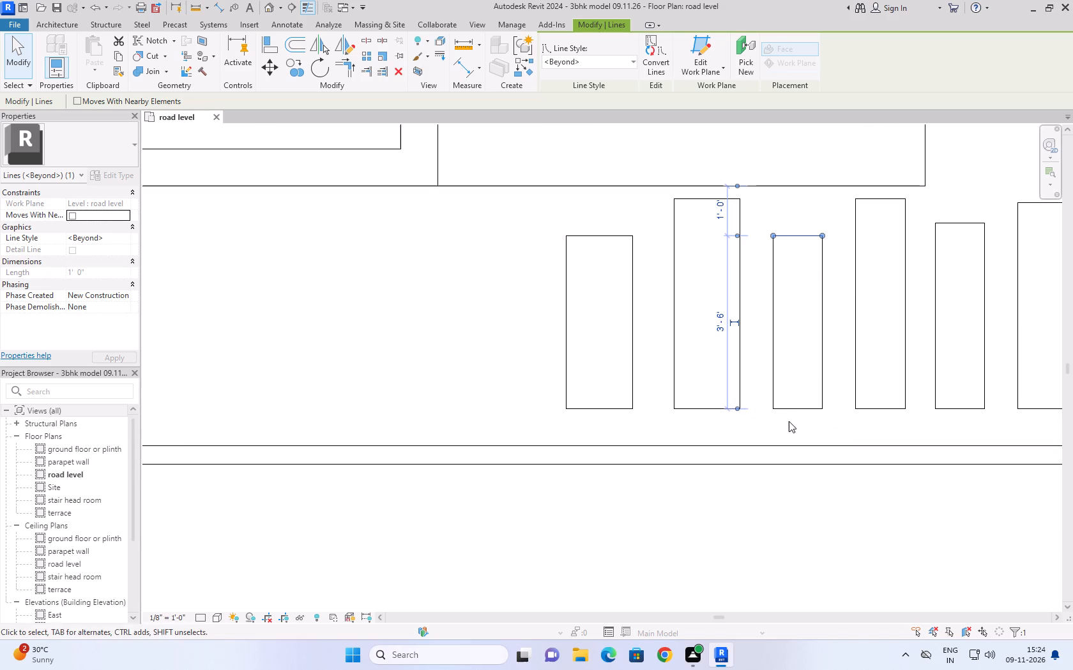
pyautogui.click(818, 368)
pyautogui.click(821, 361)
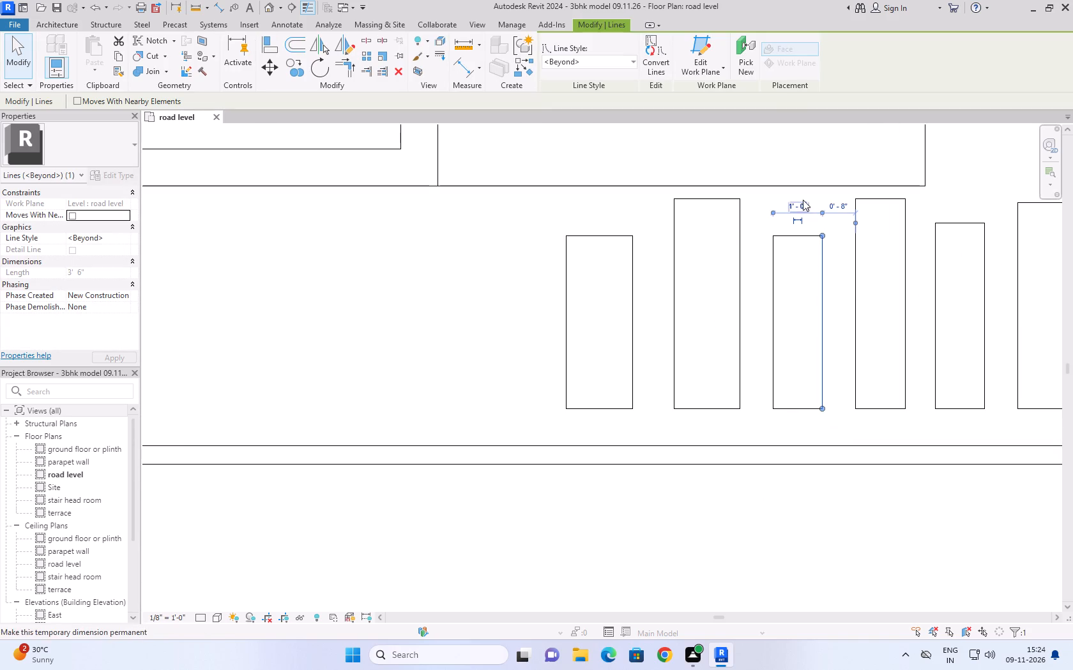
pyautogui.click(803, 200)
pyautogui.write("1'4''")
pyautogui.click(300, 311)
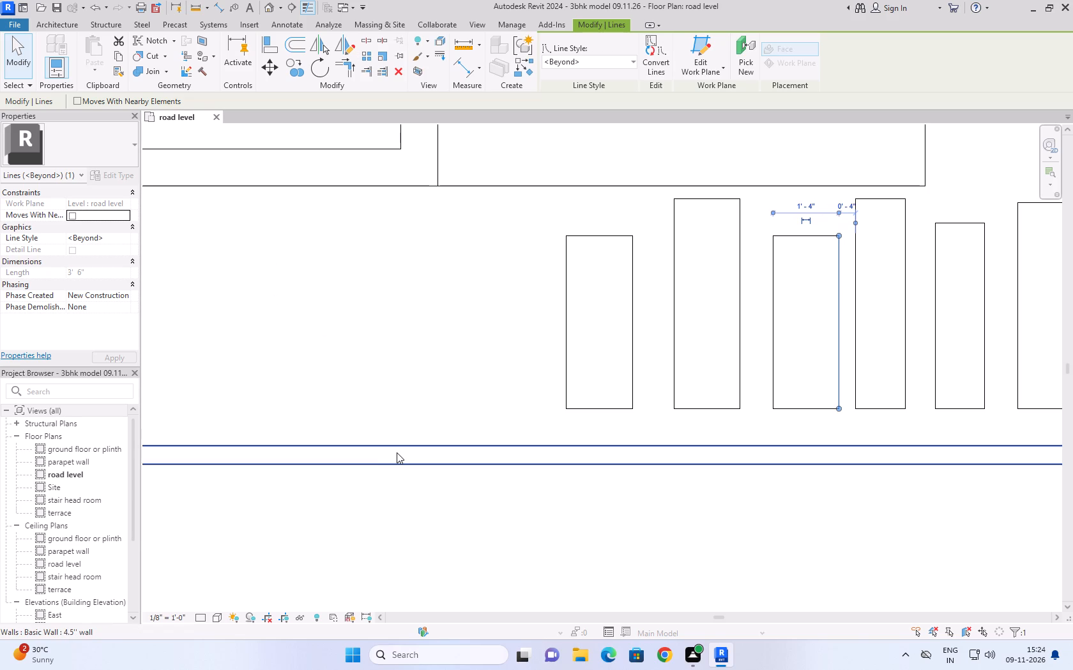
# Set the fourth slab's width to 1'-4" by moving its vertical edge nearest the fifth slab.
pyautogui.scroll(-3, 399, 453)
pyautogui.scroll(3, 778, 503)
pyautogui.moveTo(745, 473); pyautogui.dragTo(597, 637, button='middle')
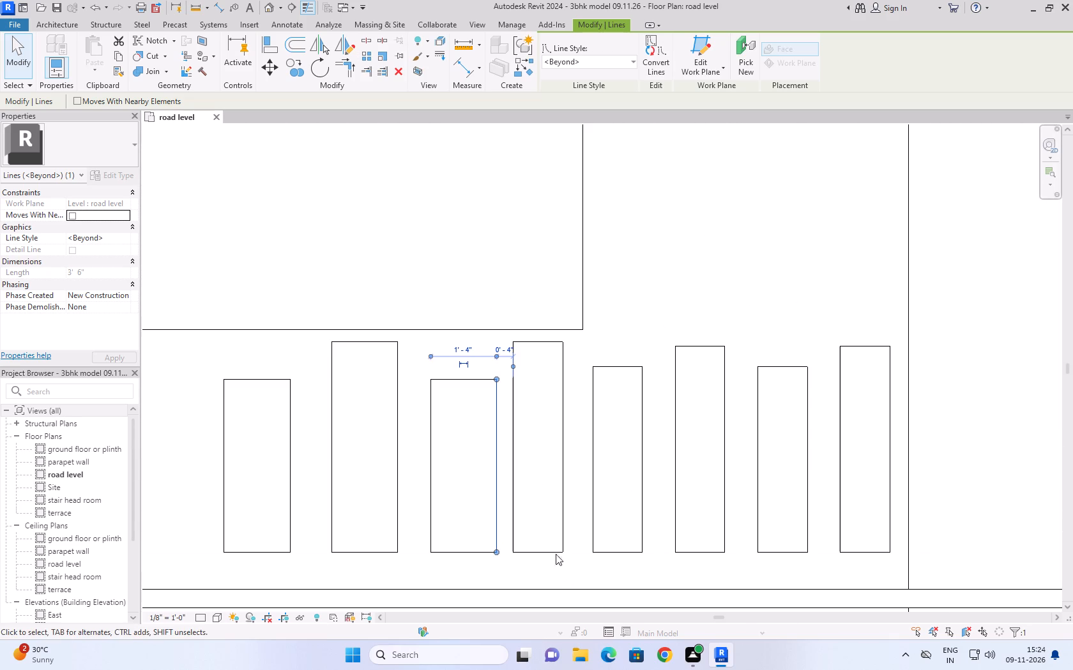
pyautogui.click(561, 428)
pyautogui.click(538, 315)
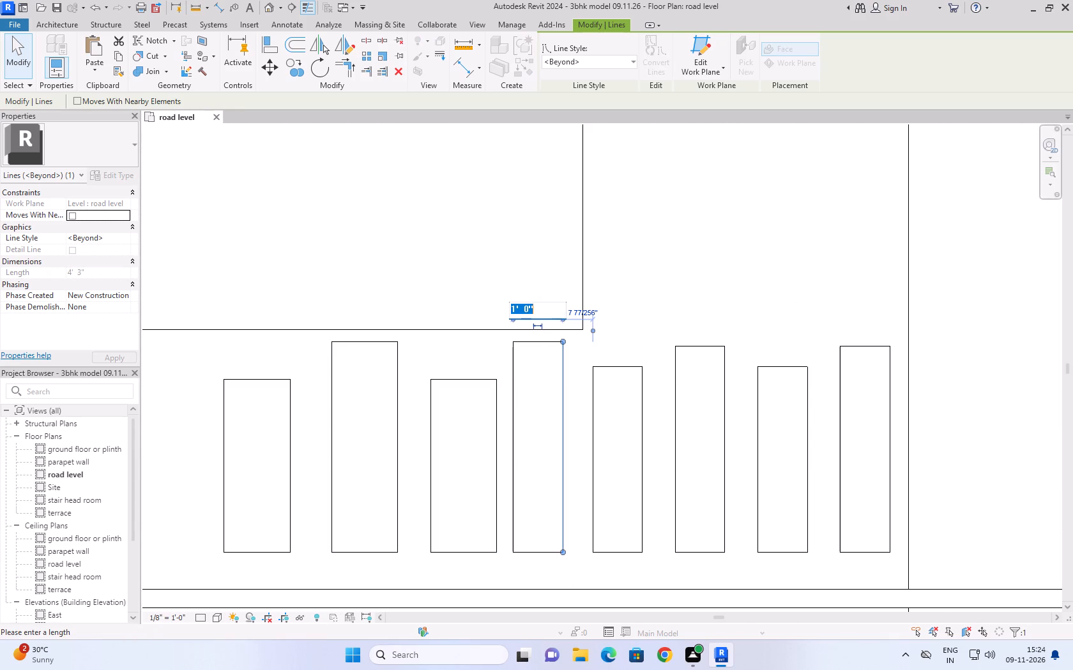
pyautogui.write("1'4''")
pyautogui.click(646, 244)
pyautogui.scroll(3, 633, 377)
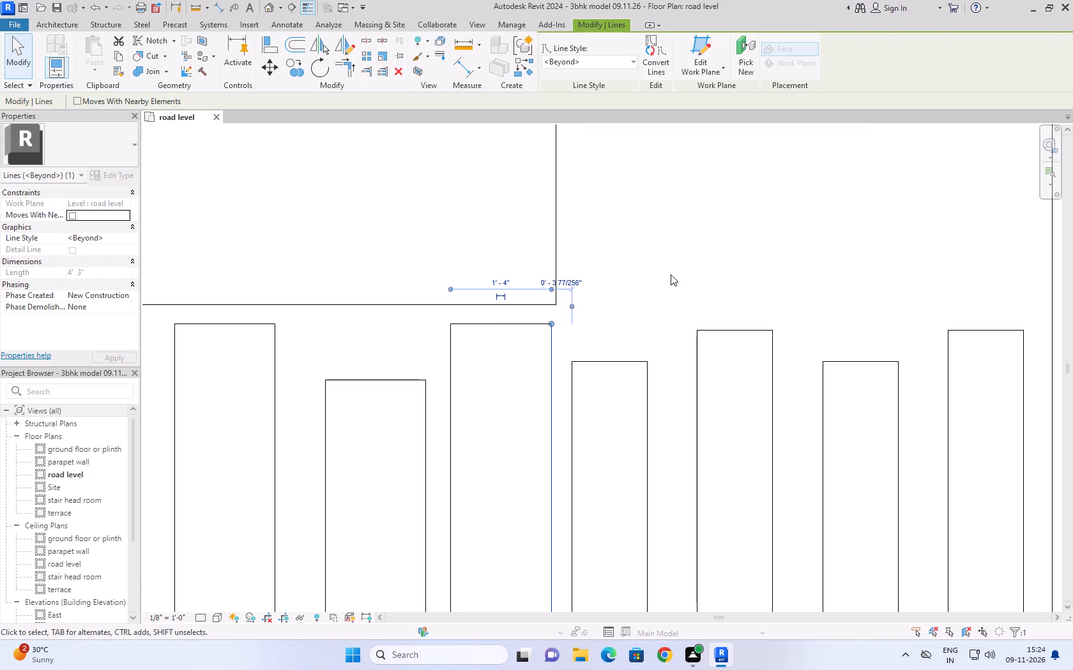
pyautogui.click(688, 231)
# Set the fifth slab's width to 1'-4" by moving its vertical edge nearest the sixth slab.
pyautogui.scroll(-5, 691, 225)
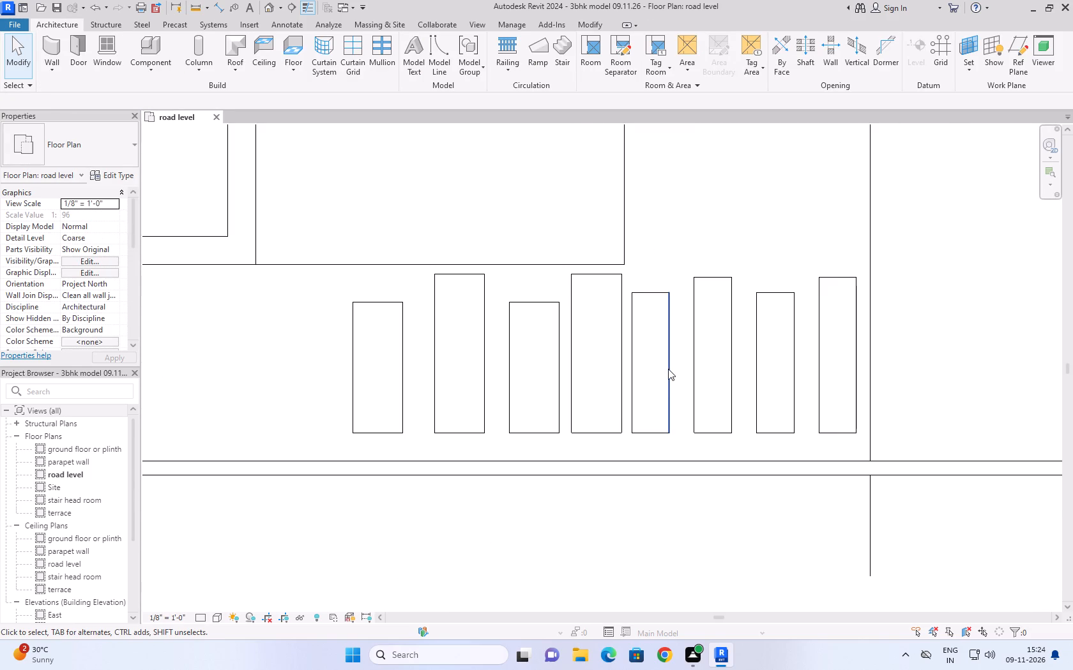
pyautogui.click(668, 369)
pyautogui.scroll(5, 649, 267)
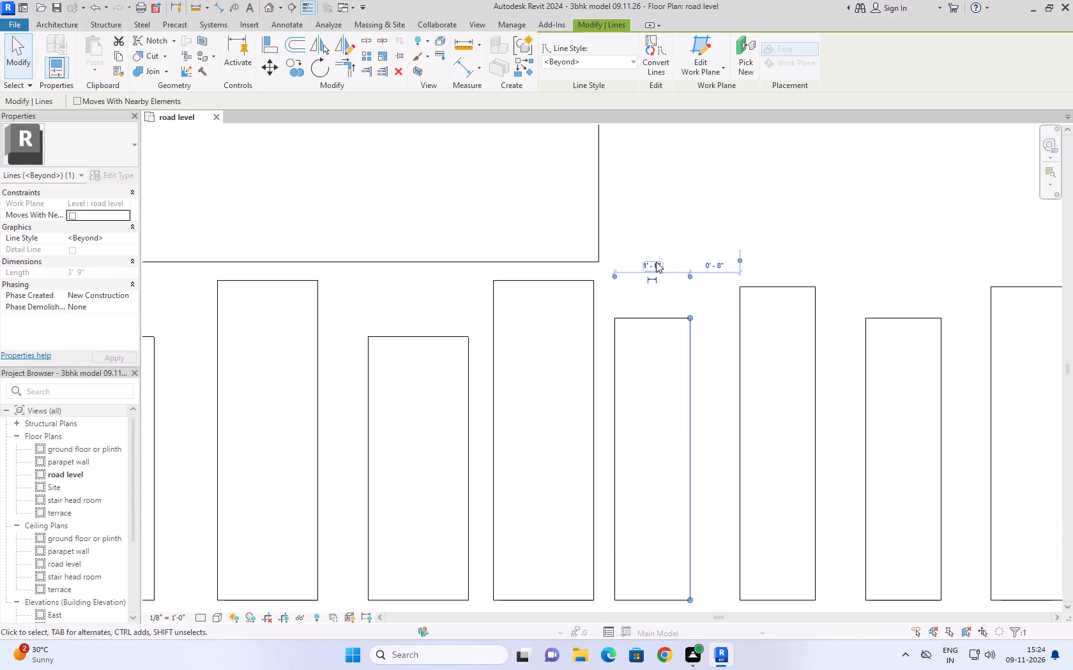
pyautogui.click(656, 262)
pyautogui.write("1'4''")
pyautogui.click(800, 158)
pyautogui.scroll(1, 793, 196)
pyautogui.scroll(-2, 793, 196)
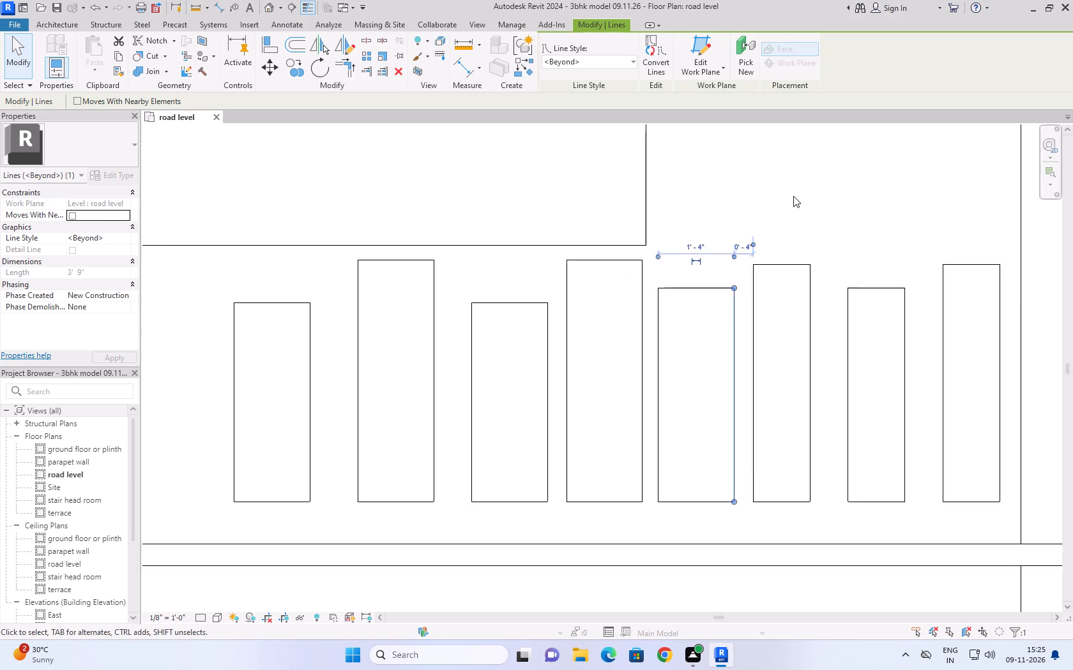
pyautogui.scroll(-5, 793, 196)
pyautogui.click(732, 510)
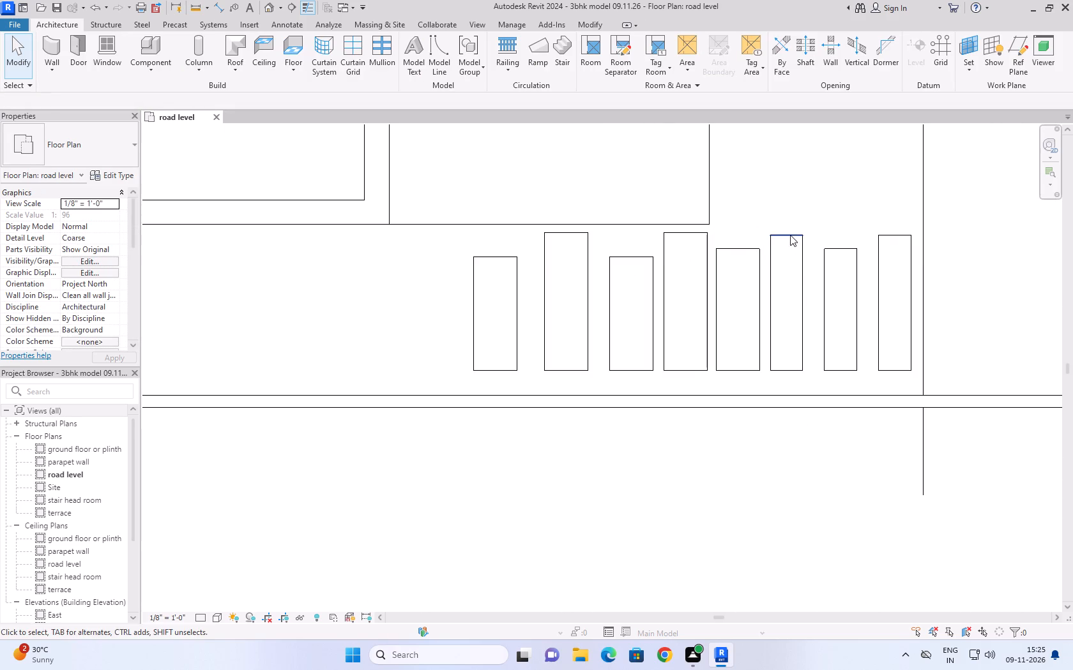
# Set the sixth slab's width to 1'-4" by moving its vertical edge nearest the seventh slab.
pyautogui.click(807, 291)
pyautogui.scroll(3, 797, 203)
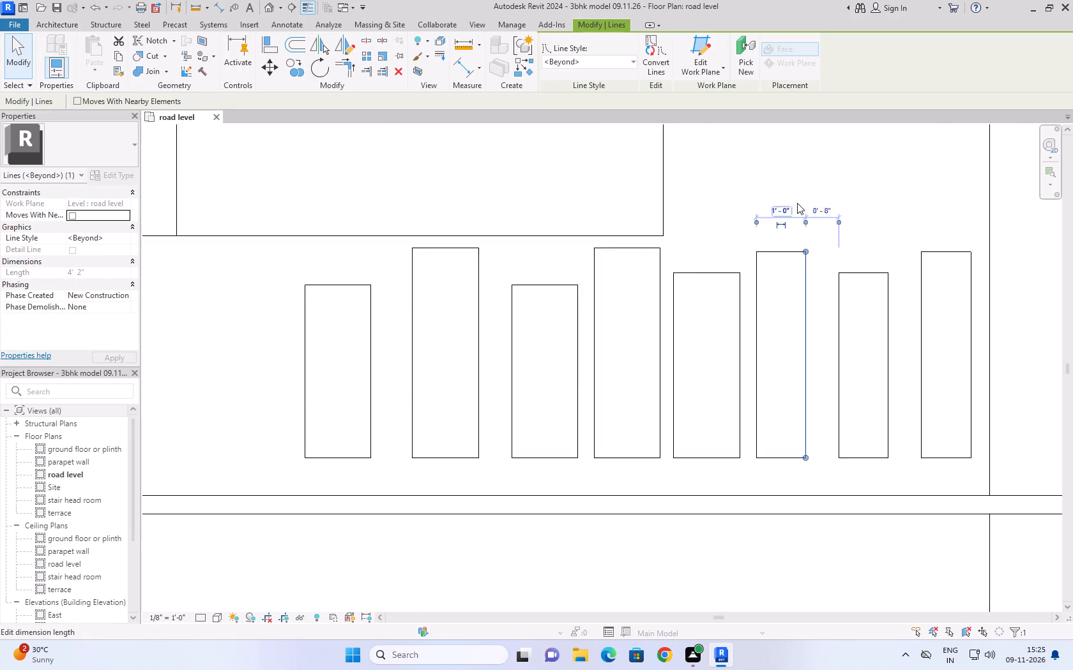
pyautogui.scroll(5, 797, 203)
pyautogui.click(765, 224)
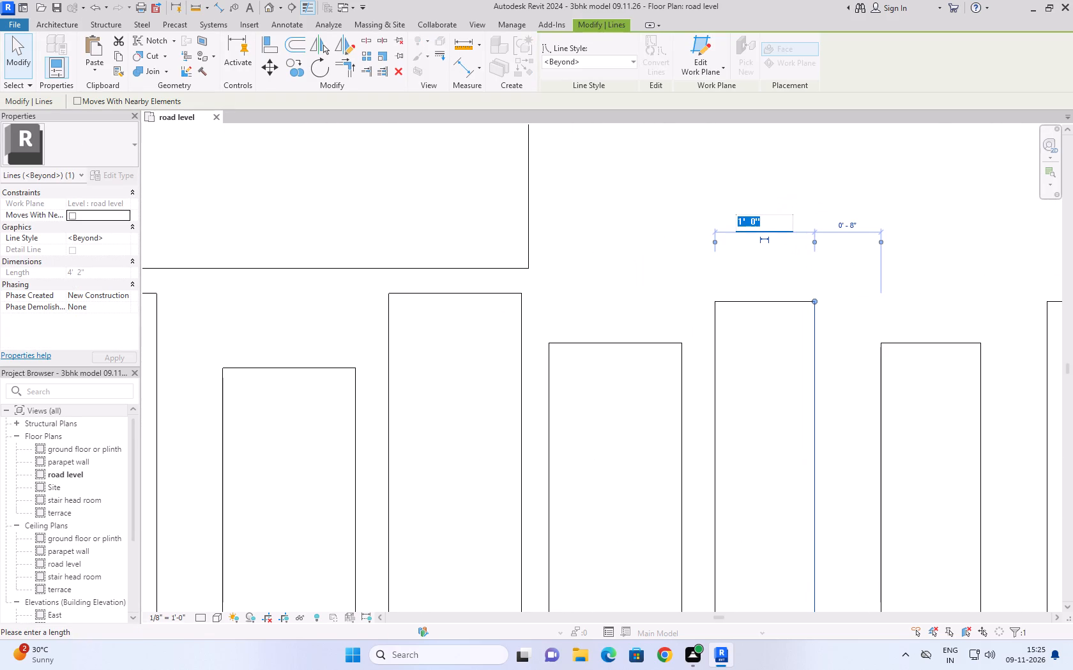
pyautogui.write("1'4''")
pyautogui.click(676, 182)
# Set the seventh slab's width to 1'-4" by moving its vertical edge nearest the eighth slab.
pyautogui.scroll(-7, 684, 197)
pyautogui.click(822, 328)
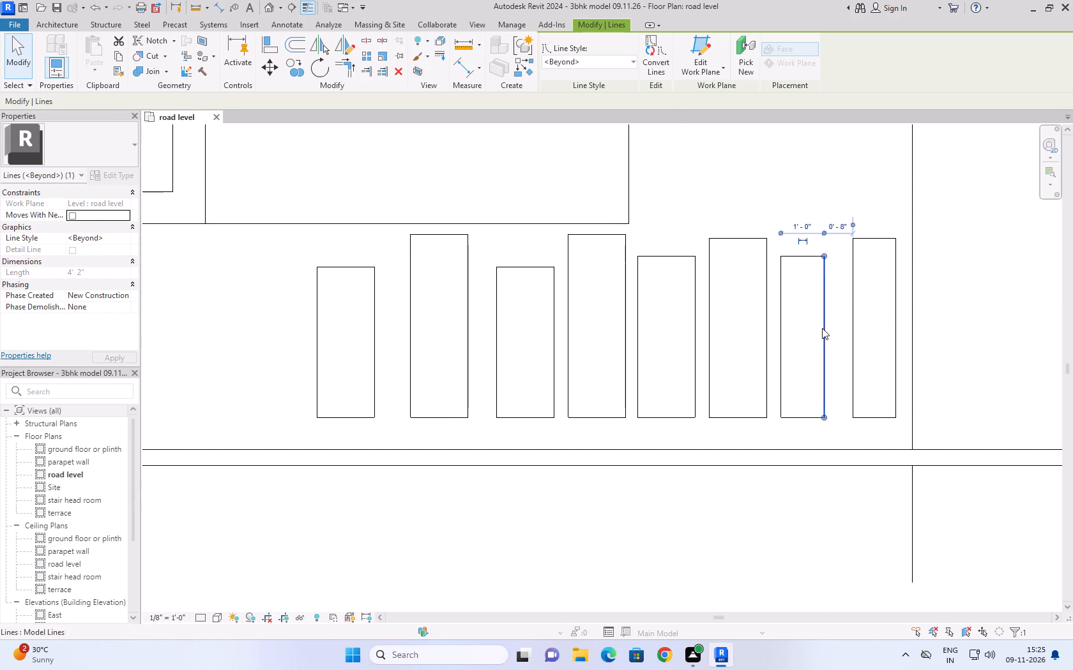
pyautogui.click(801, 228)
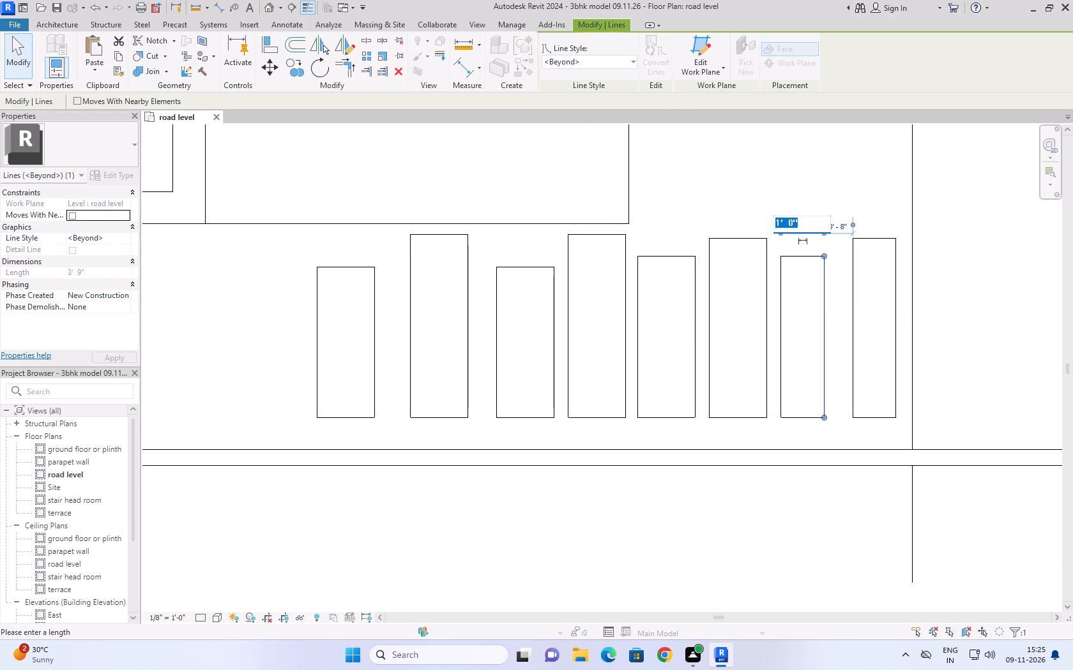
pyautogui.write("1'4")
pyautogui.write("''")
pyautogui.click(806, 160)
# Set the eighth slab's width to 1'-4" by moving its outer vertical edge, away from the seventh slab.
pyautogui.scroll(3, 881, 308)
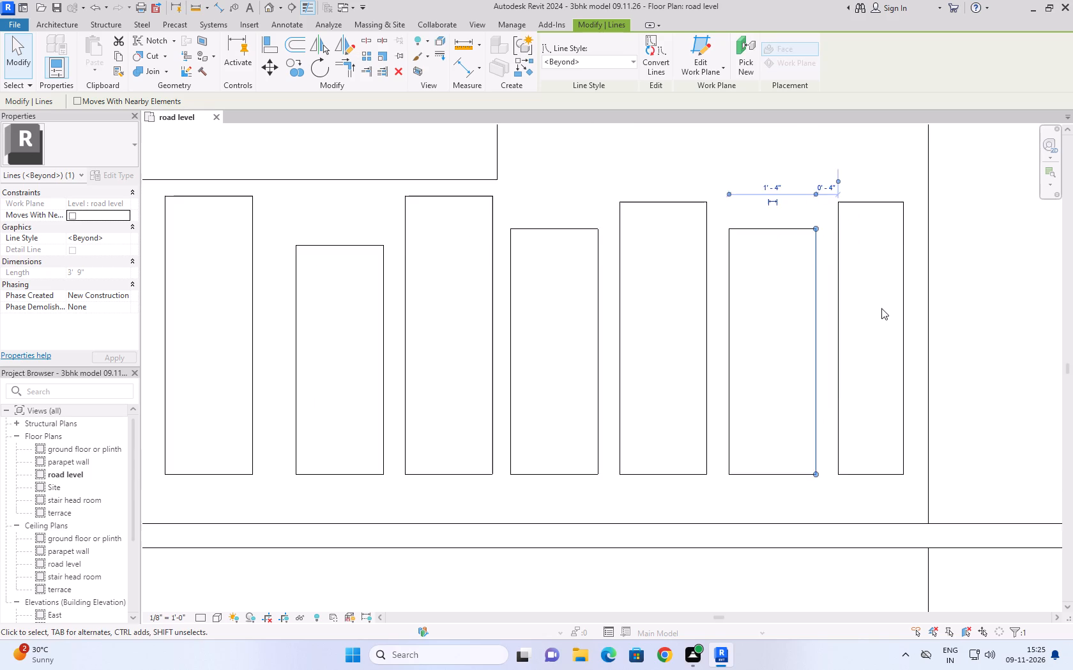
pyautogui.scroll(3, 881, 308)
pyautogui.click(914, 278)
pyautogui.scroll(-5, 914, 278)
pyautogui.scroll(1, 894, 197)
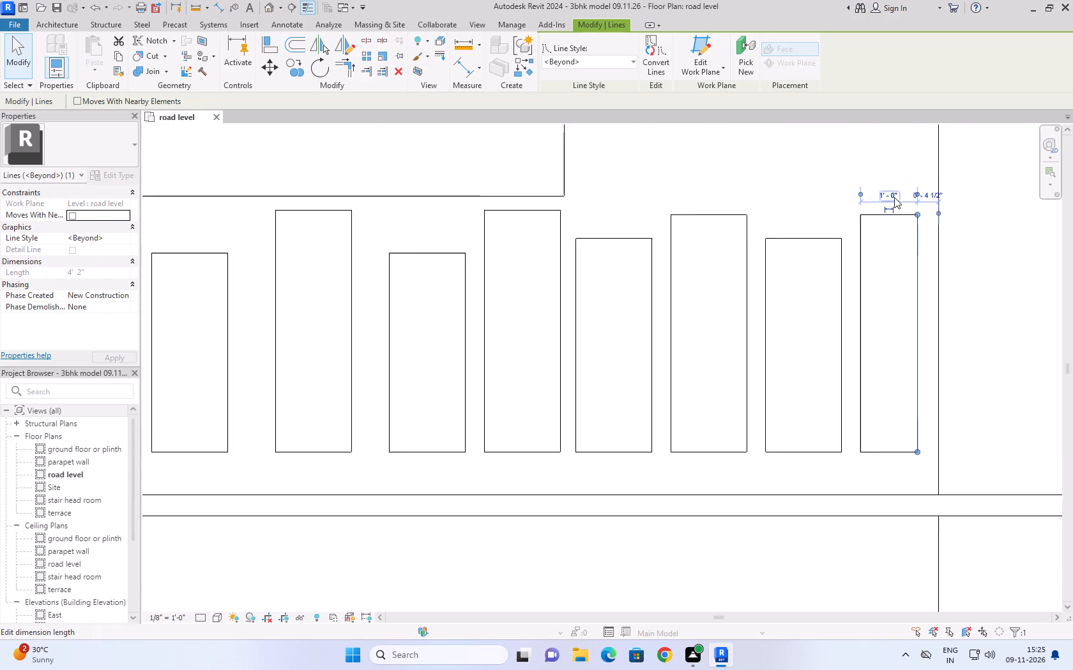
pyautogui.scroll(1, 894, 197)
pyautogui.click(894, 197)
pyautogui.write("1'4''")
pyautogui.click(974, 340)
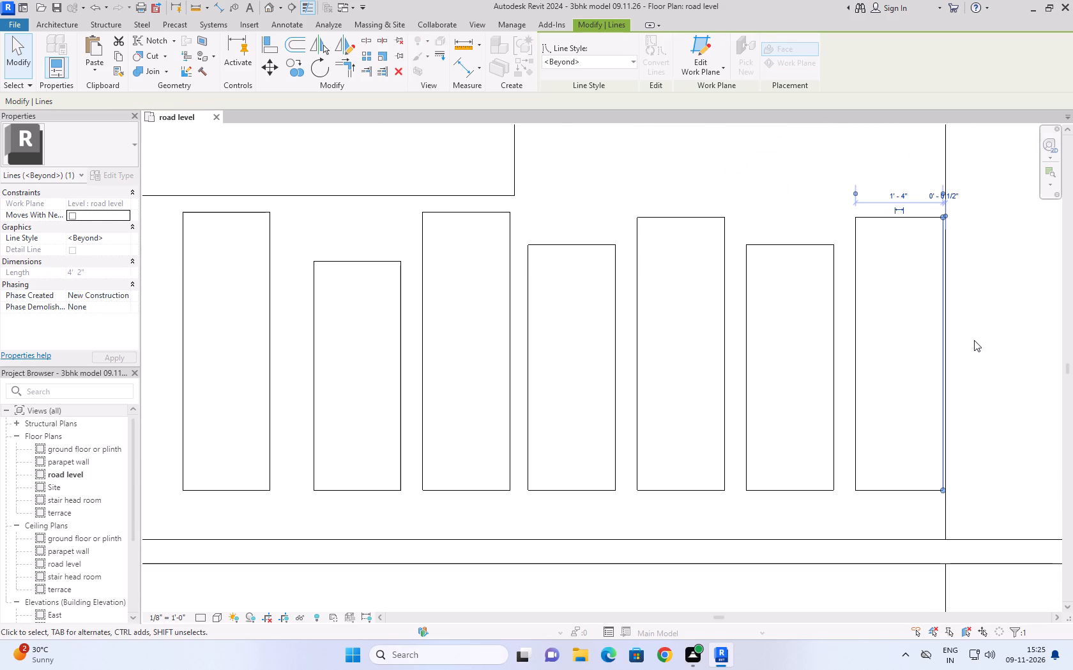
pyautogui.scroll(-8, 978, 340)
pyautogui.click(982, 339)
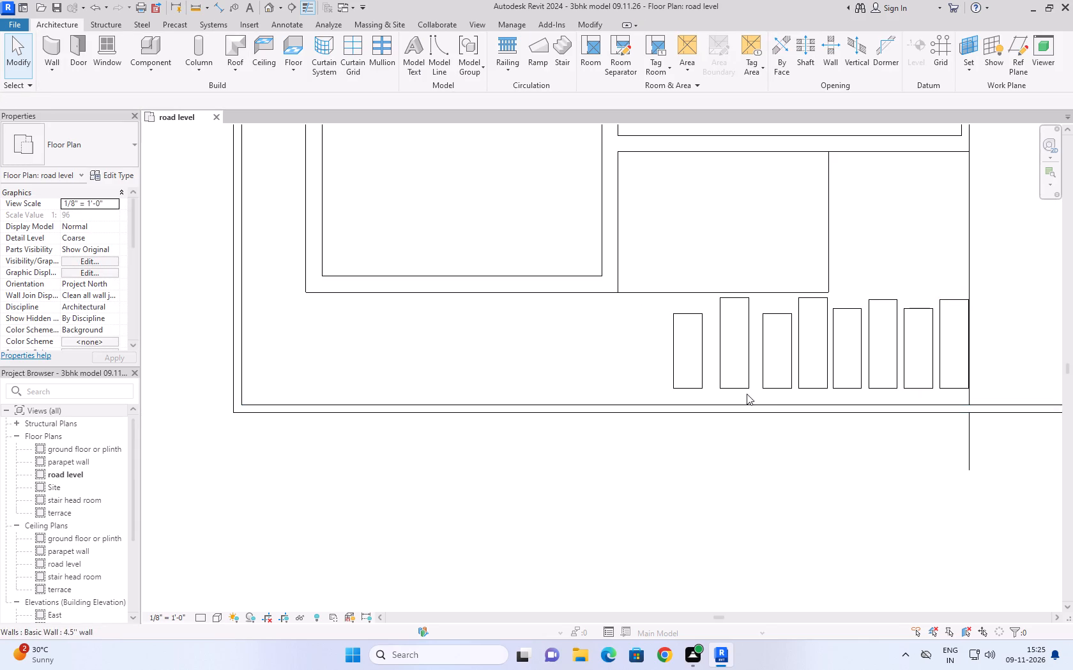
# Move the whole first slab outward, away from the second slab, keeping its base aligned with the row.
pyautogui.scroll(5, 747, 392)
pyautogui.moveTo(582, 211); pyautogui.dragTo(623, 362)
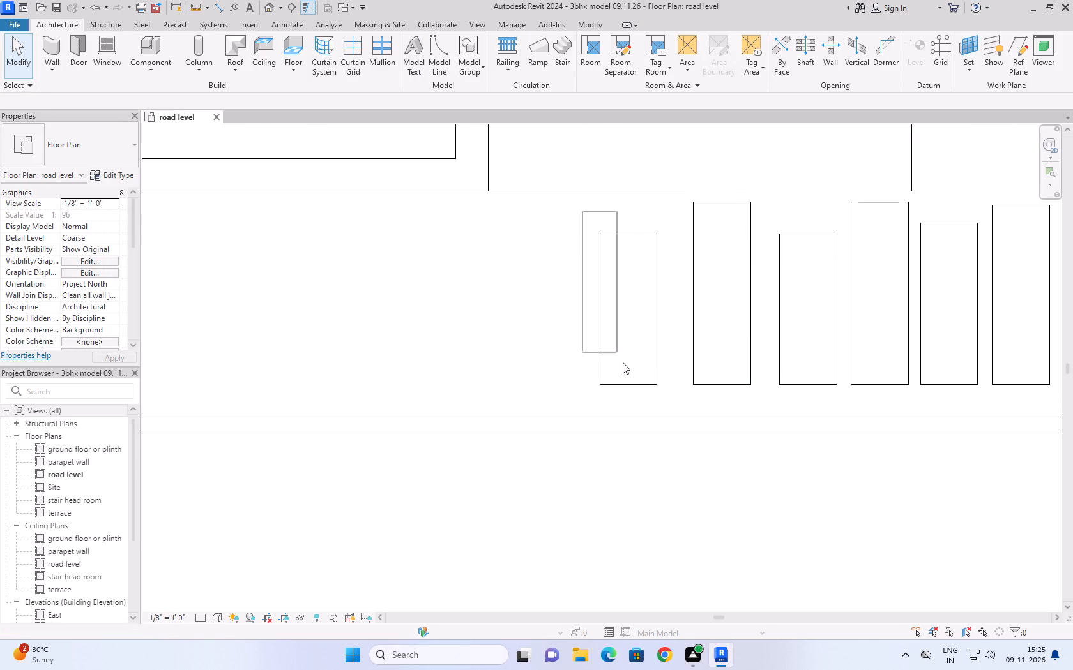
pyautogui.moveTo(623, 362); pyautogui.dragTo(675, 403)
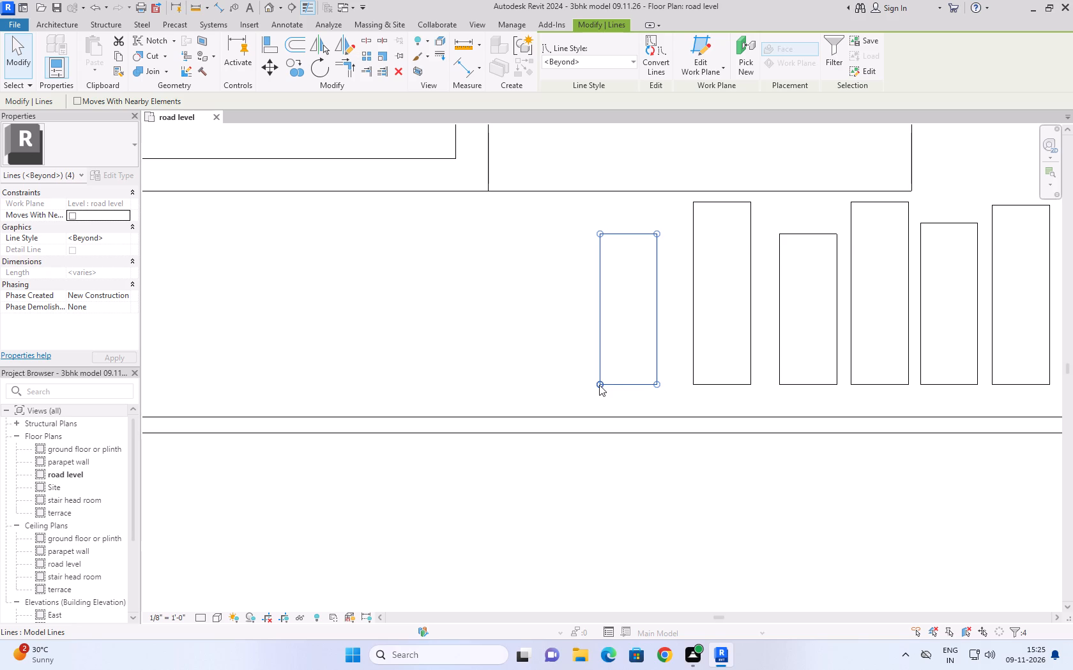
pyautogui.moveTo(611, 385); pyautogui.dragTo(532, 381)
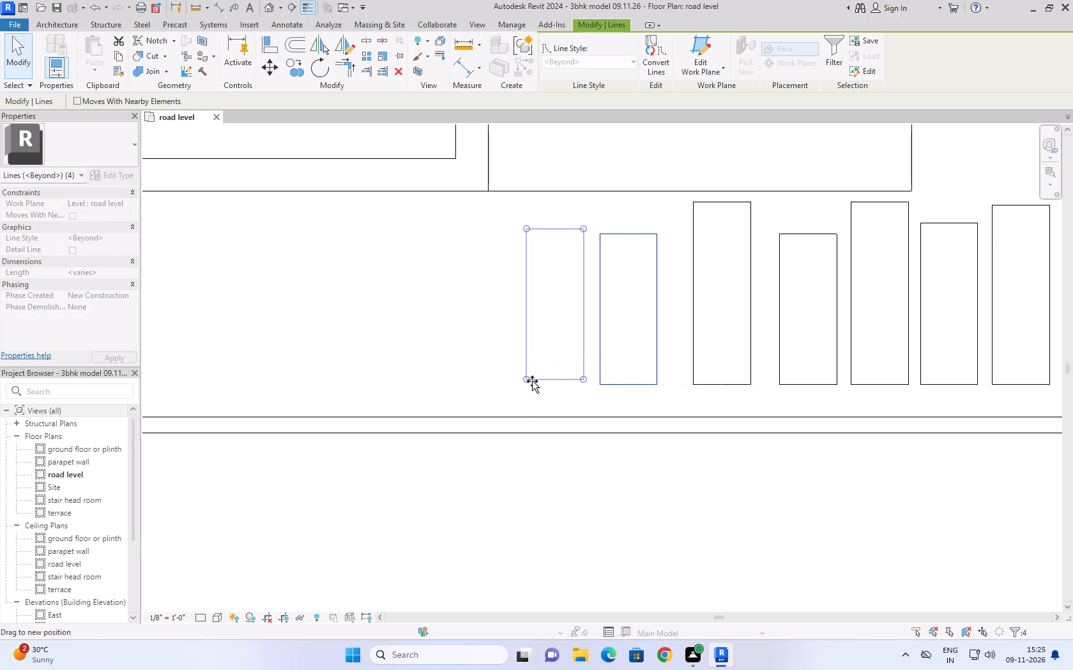
pyautogui.moveTo(532, 381); pyautogui.dragTo(503, 381)
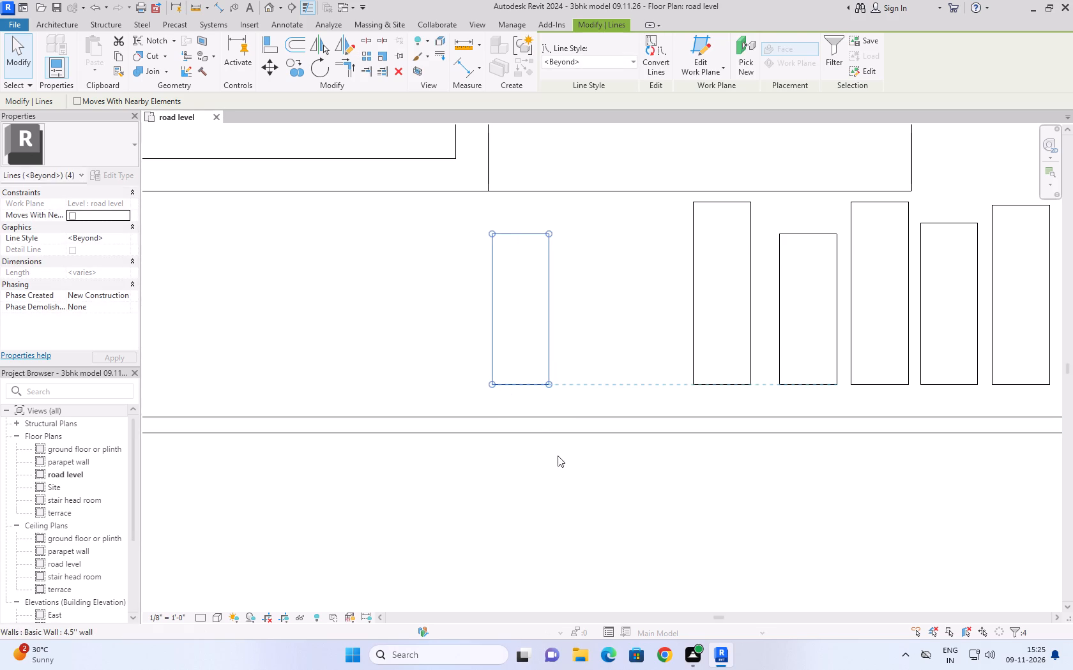
pyautogui.click(559, 456)
# Move the whole second slab toward the first slab along the row's baseline, leaving a narrow gap between them.
pyautogui.moveTo(676, 202); pyautogui.dragTo(750, 314)
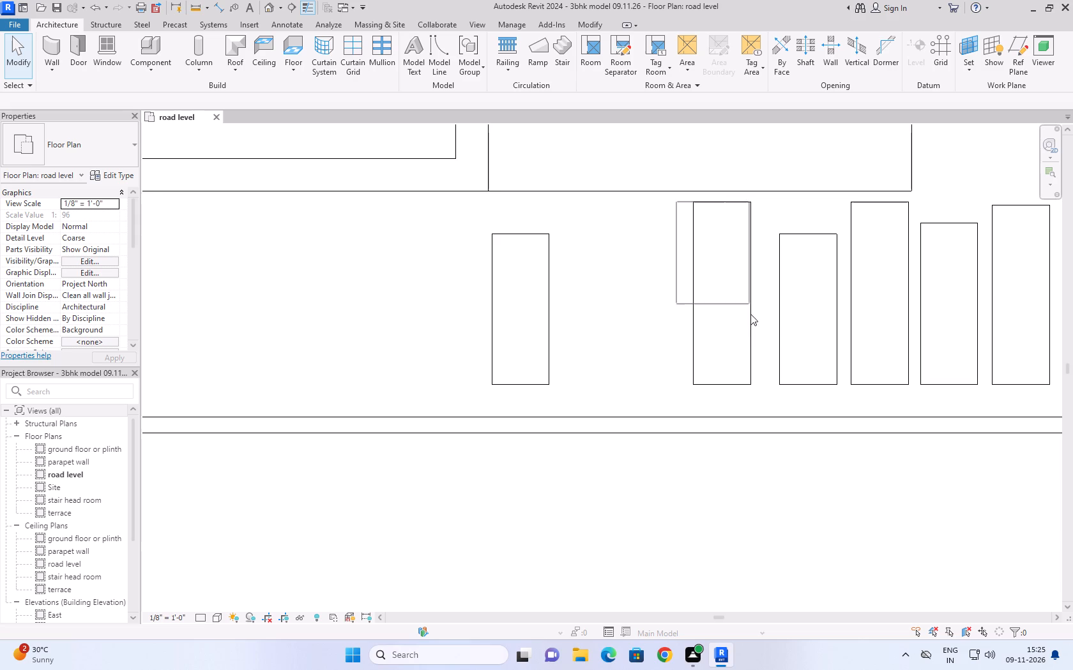
pyautogui.moveTo(750, 314); pyautogui.dragTo(763, 396)
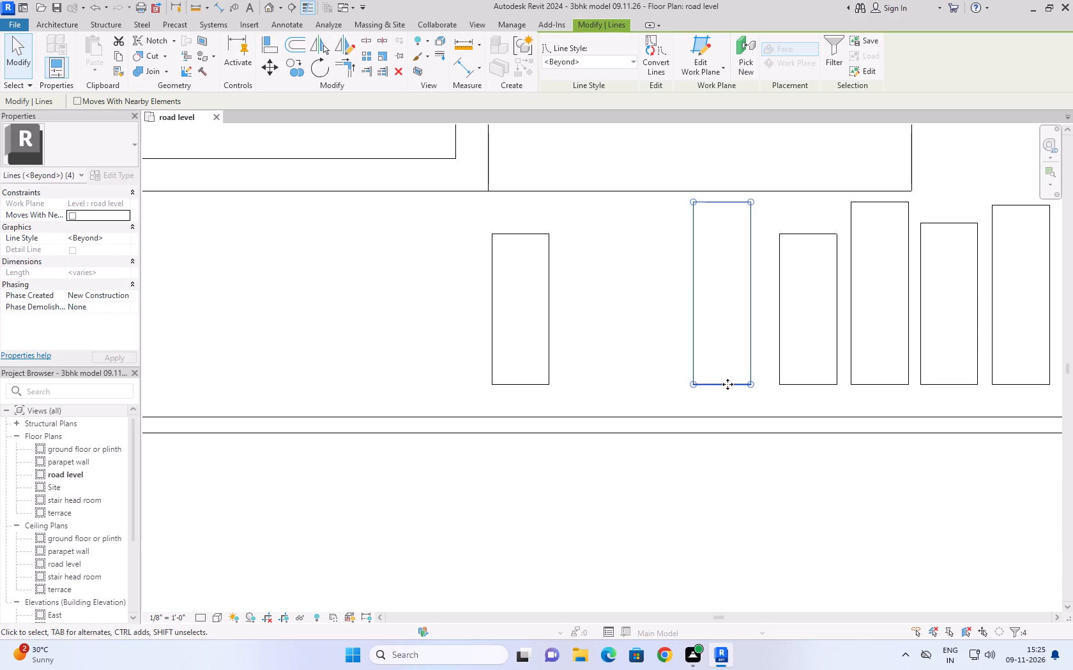
pyautogui.moveTo(727, 385); pyautogui.dragTo(634, 384)
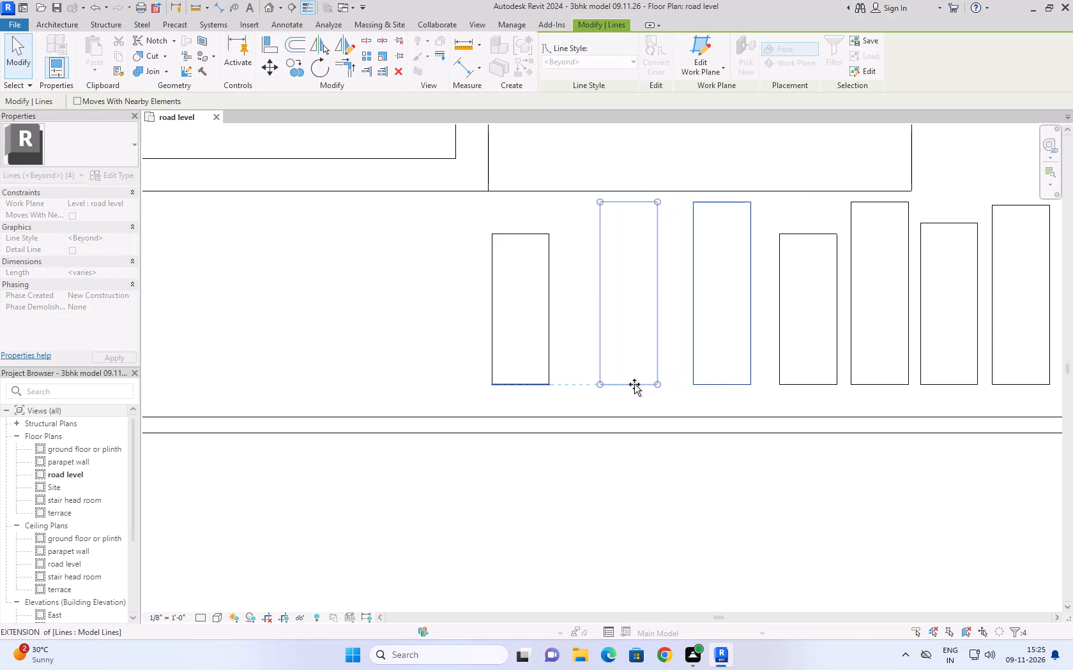
pyautogui.moveTo(634, 384); pyautogui.dragTo(623, 385)
pyautogui.click(644, 452)
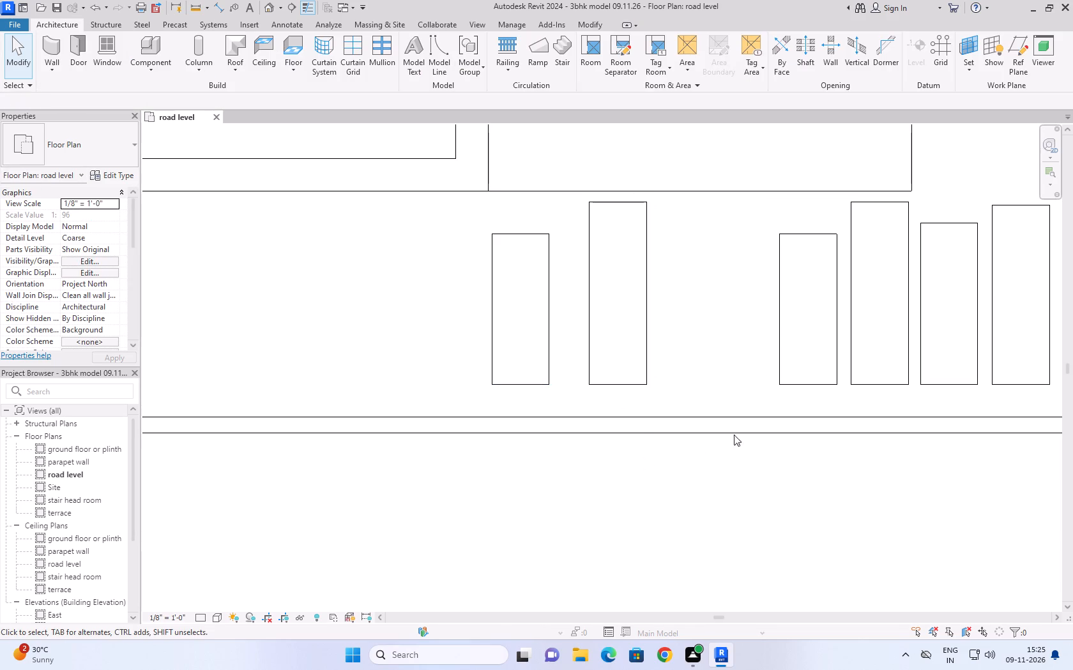
# Move the whole third slab toward the second slab along the row's baseline, leaving a narrow gap between them.
pyautogui.moveTo(749, 211); pyautogui.dragTo(843, 400)
pyautogui.moveTo(831, 386); pyautogui.dragTo(751, 383)
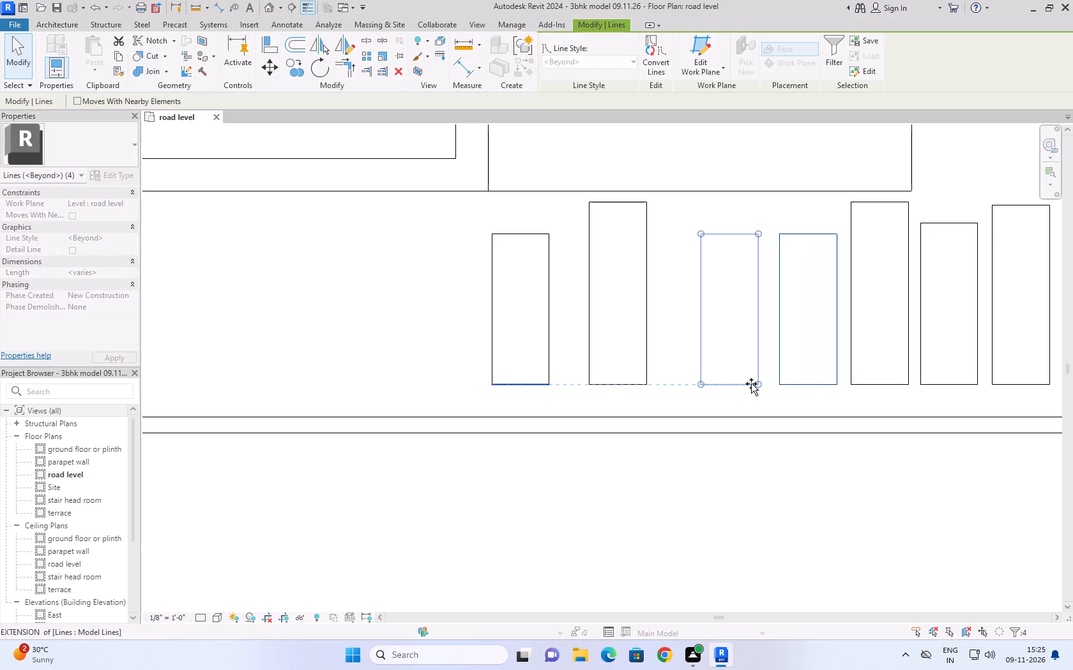
pyautogui.moveTo(751, 383); pyautogui.dragTo(743, 383)
pyautogui.click(775, 499)
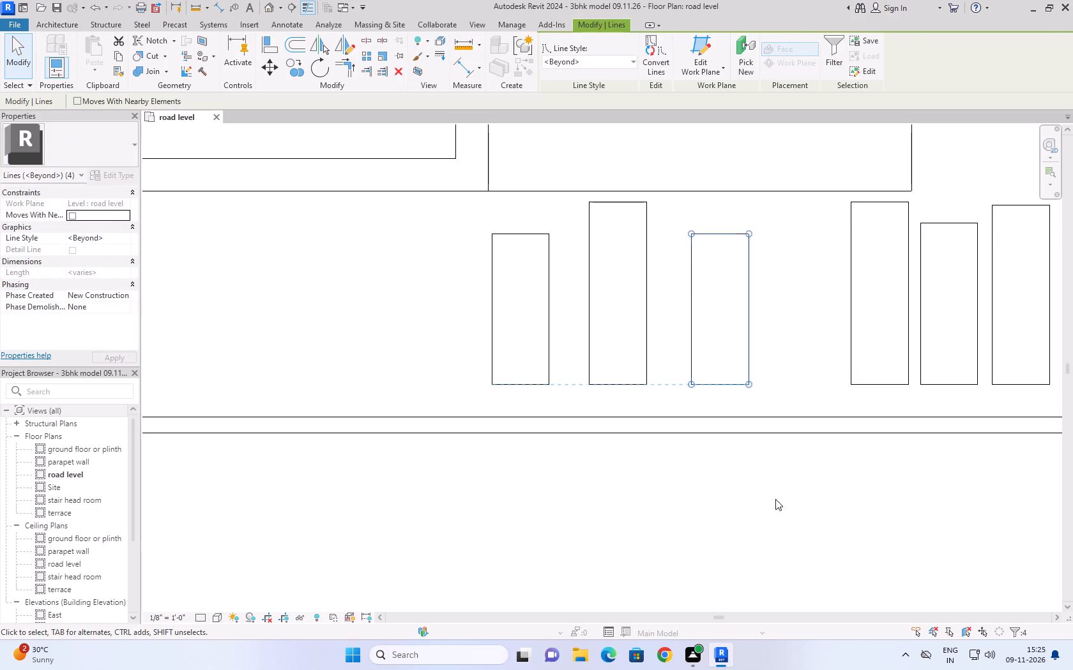
# Move the whole fourth slab toward the third slab along the row's baseline, leaving a narrow gap between them.
pyautogui.moveTo(823, 199); pyautogui.dragTo(876, 340)
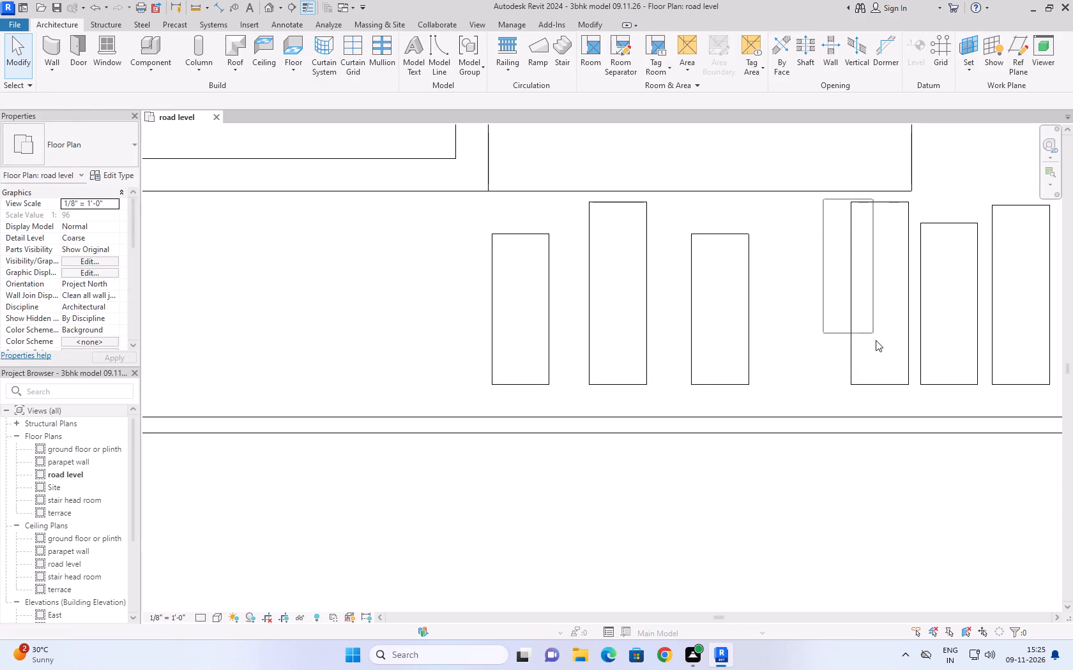
pyautogui.moveTo(876, 340); pyautogui.dragTo(916, 395)
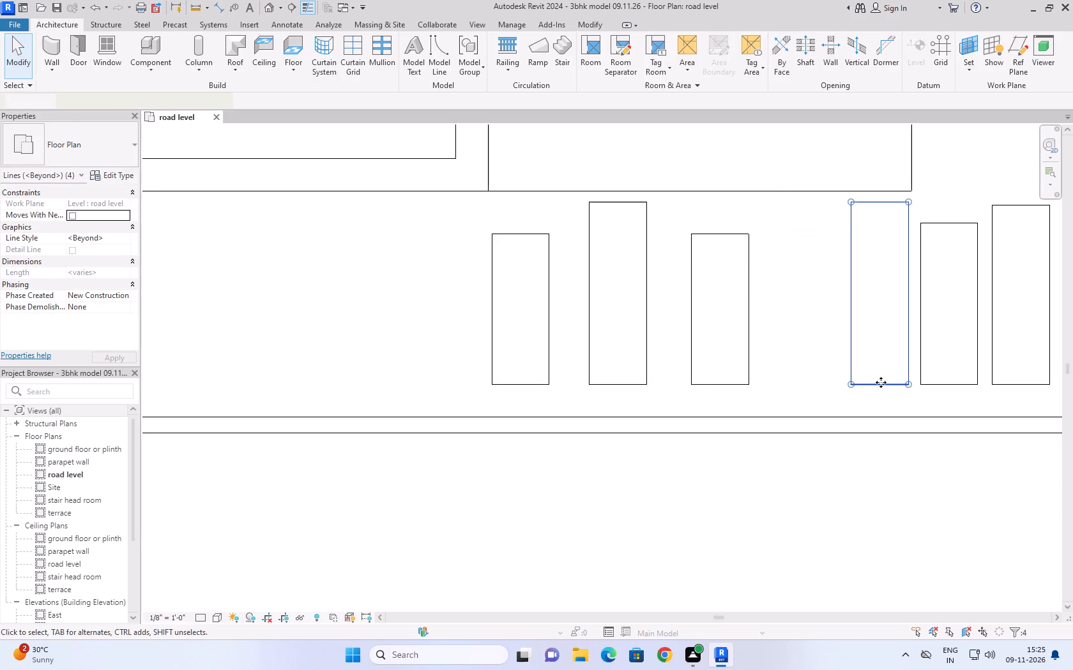
pyautogui.moveTo(880, 382); pyautogui.dragTo(819, 383)
pyautogui.click(819, 383)
pyautogui.click(839, 521)
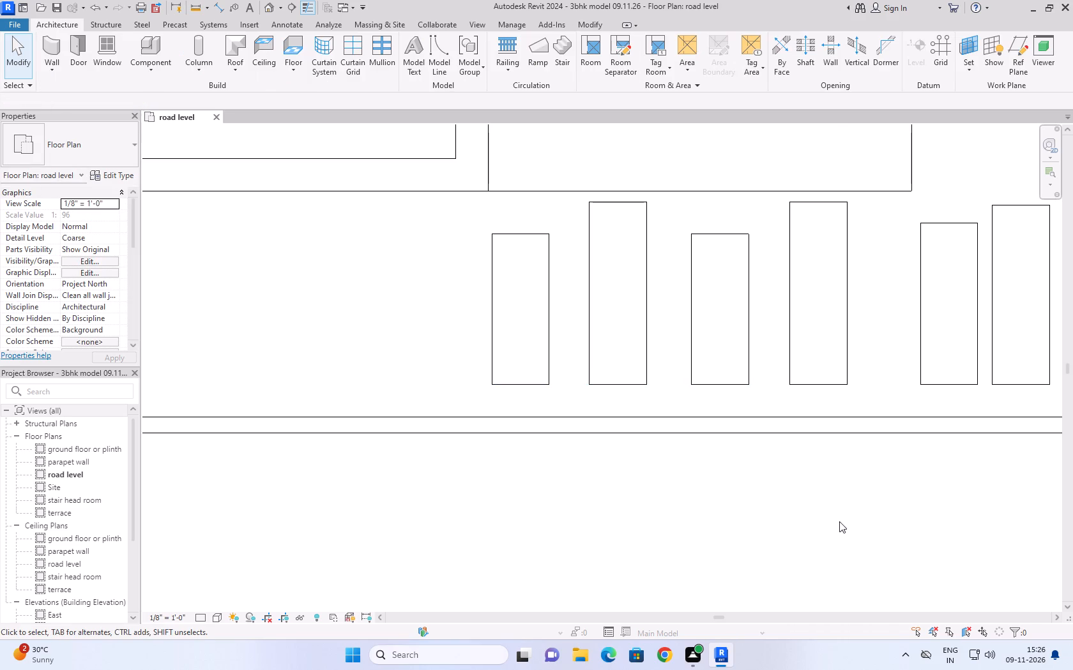
# Move the whole fifth slab toward the fourth slab along the row's baseline, leaving a narrow gap between them.
pyautogui.moveTo(904, 212); pyautogui.dragTo(959, 343)
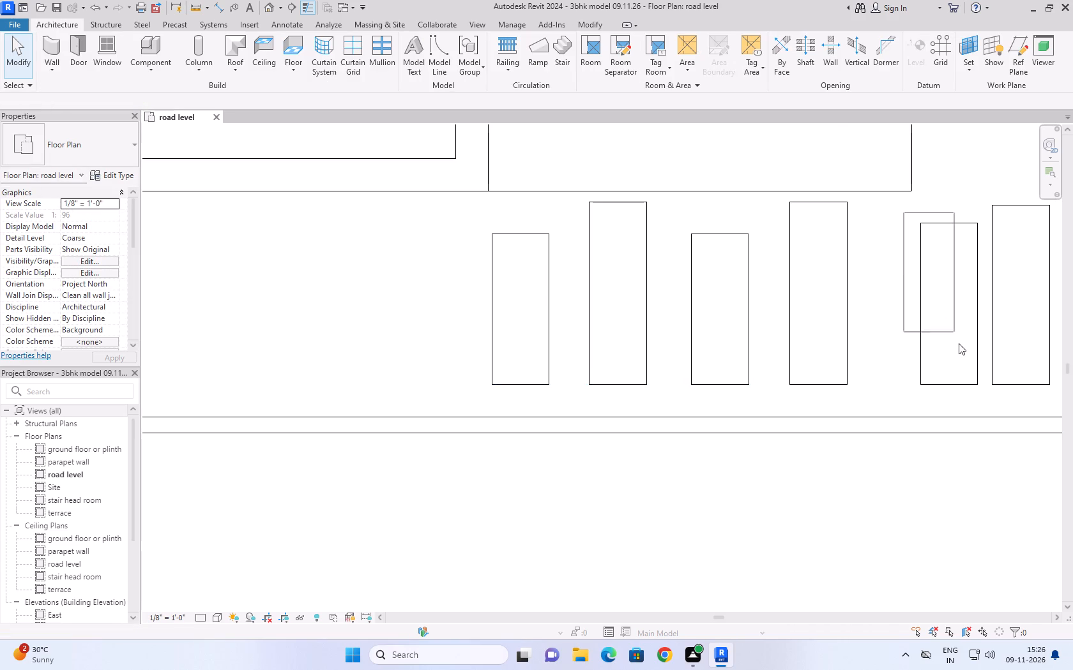
pyautogui.moveTo(959, 343); pyautogui.dragTo(984, 403)
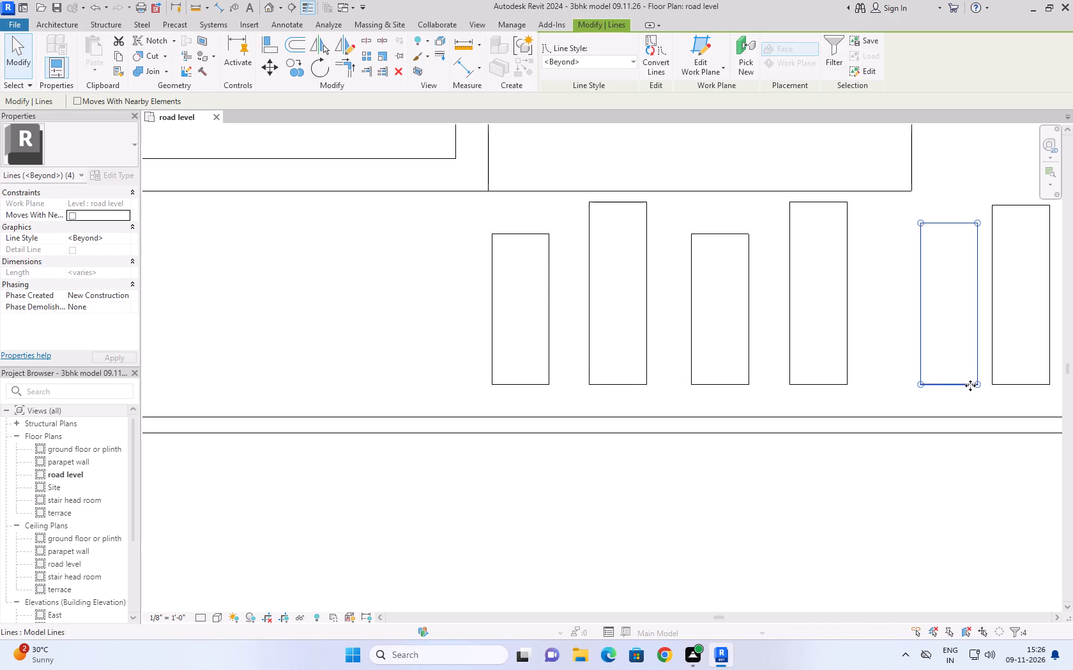
pyautogui.moveTo(970, 385); pyautogui.dragTo(921, 383)
pyautogui.click(939, 490)
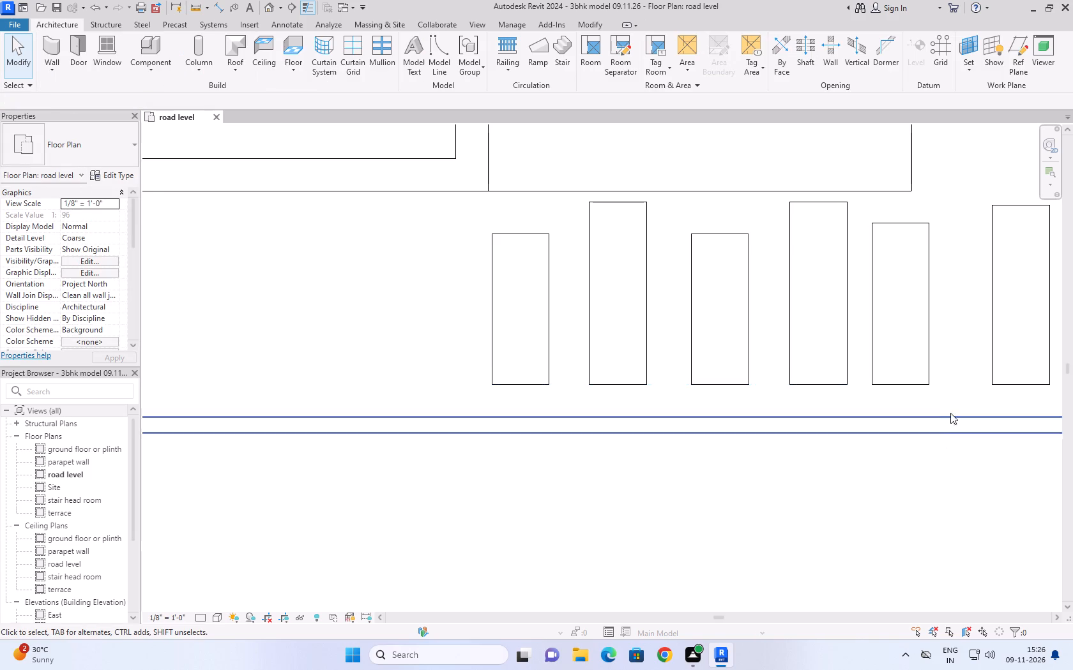
# Move the whole sixth slab toward the fifth slab along the row's baseline, leaving a narrow gap between them.
pyautogui.scroll(-7, 961, 385)
pyautogui.scroll(4, 1004, 375)
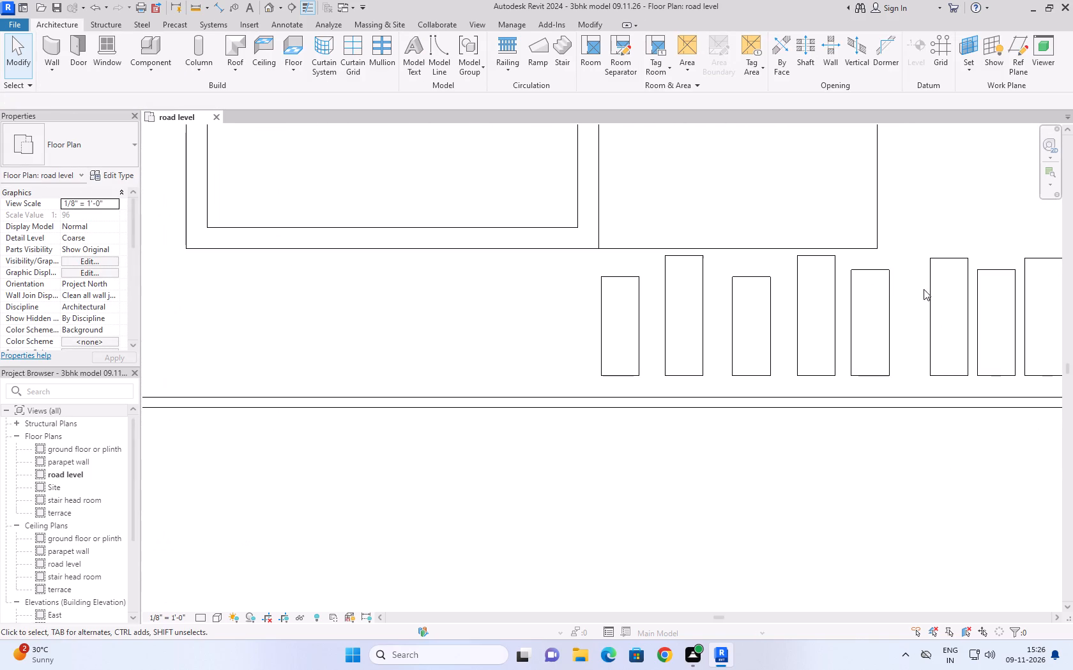
pyautogui.moveTo(918, 241); pyautogui.dragTo(974, 394)
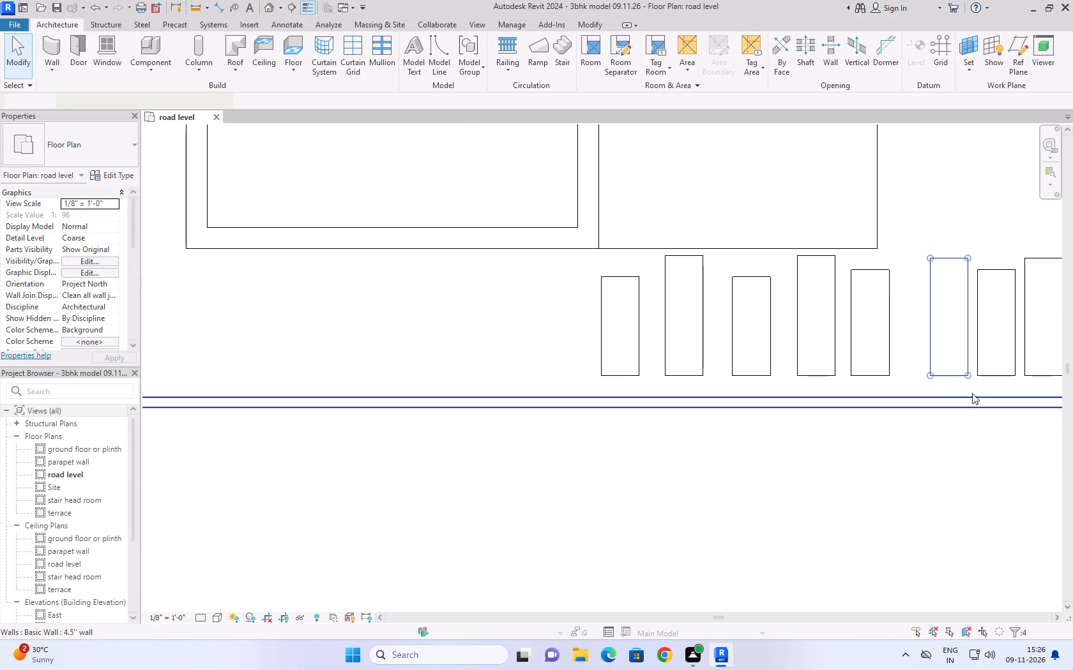
pyautogui.moveTo(961, 376); pyautogui.dragTo(941, 376)
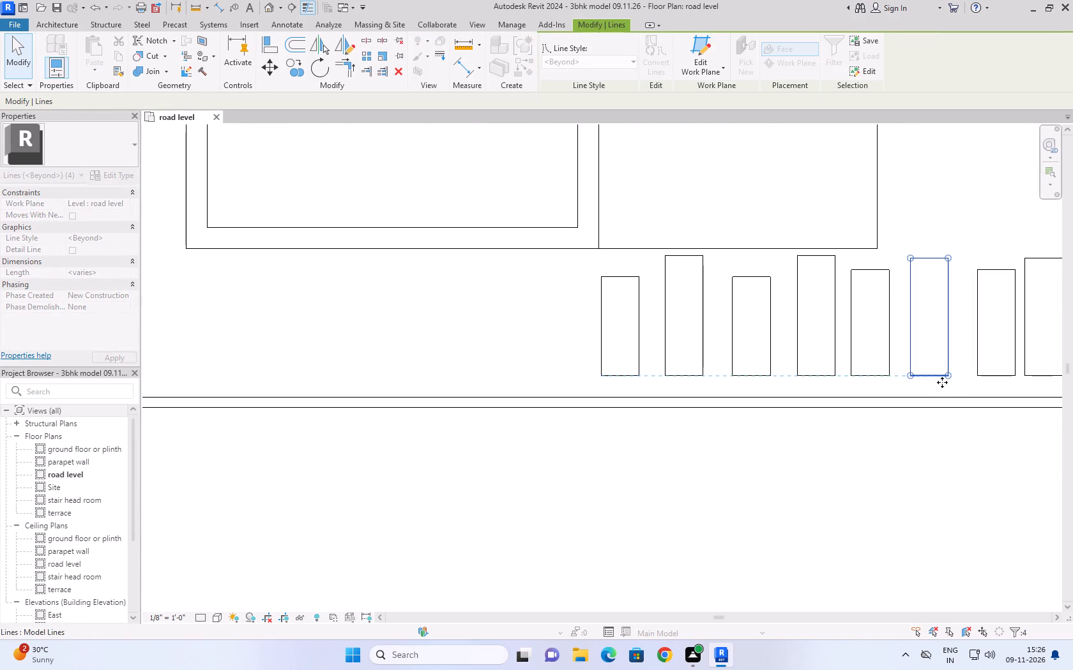
pyautogui.click(957, 510)
# Move the whole seventh slab toward the sixth slab along the row's baseline, leaving a narrow gap between them.
pyautogui.moveTo(964, 253); pyautogui.dragTo(1012, 387)
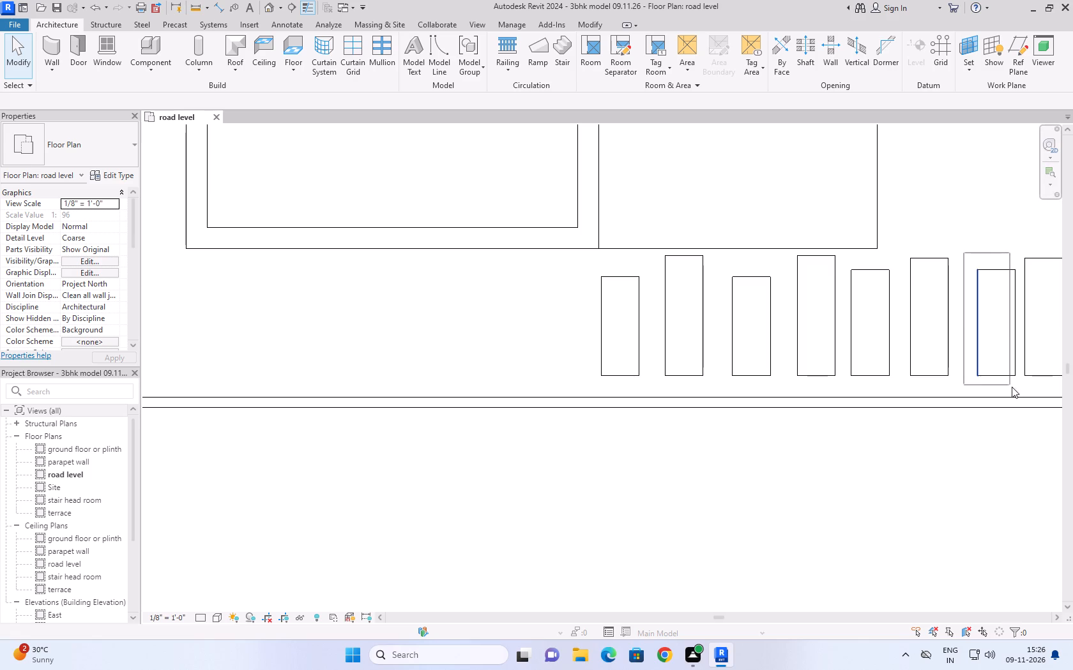
pyautogui.moveTo(1012, 387); pyautogui.dragTo(1021, 385)
pyautogui.moveTo(1009, 376); pyautogui.dragTo(1005, 376)
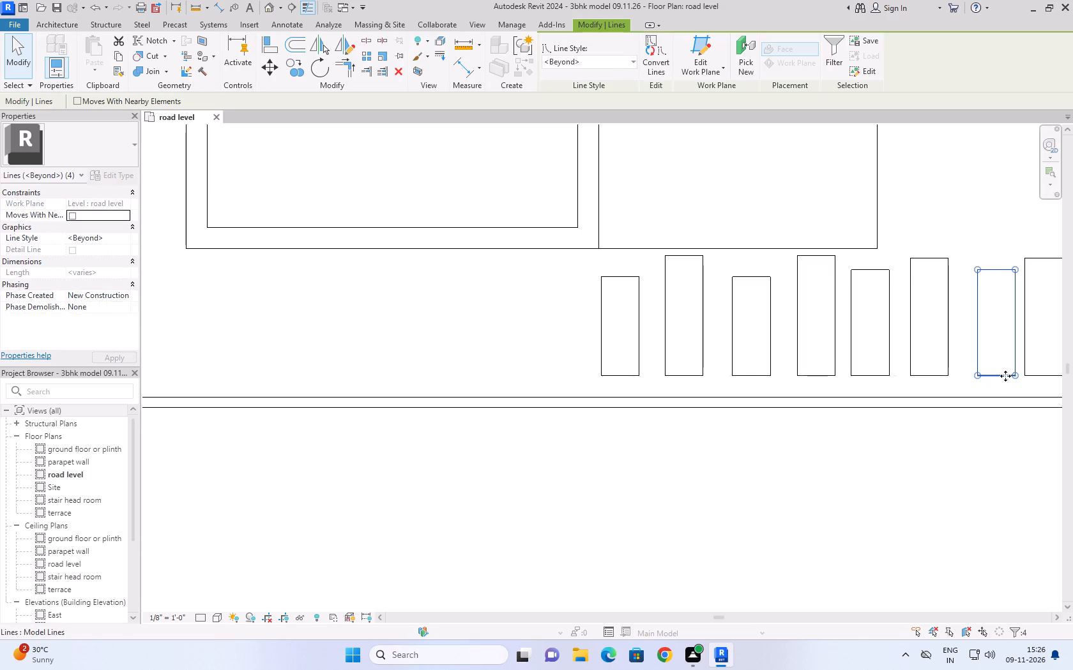
pyautogui.moveTo(1005, 376); pyautogui.dragTo(996, 376)
pyautogui.click(939, 489)
# Move the whole eighth slab slightly toward the seventh slab along the baseline, leaving a small gap to the parking edge line.
pyautogui.scroll(-2, 918, 473)
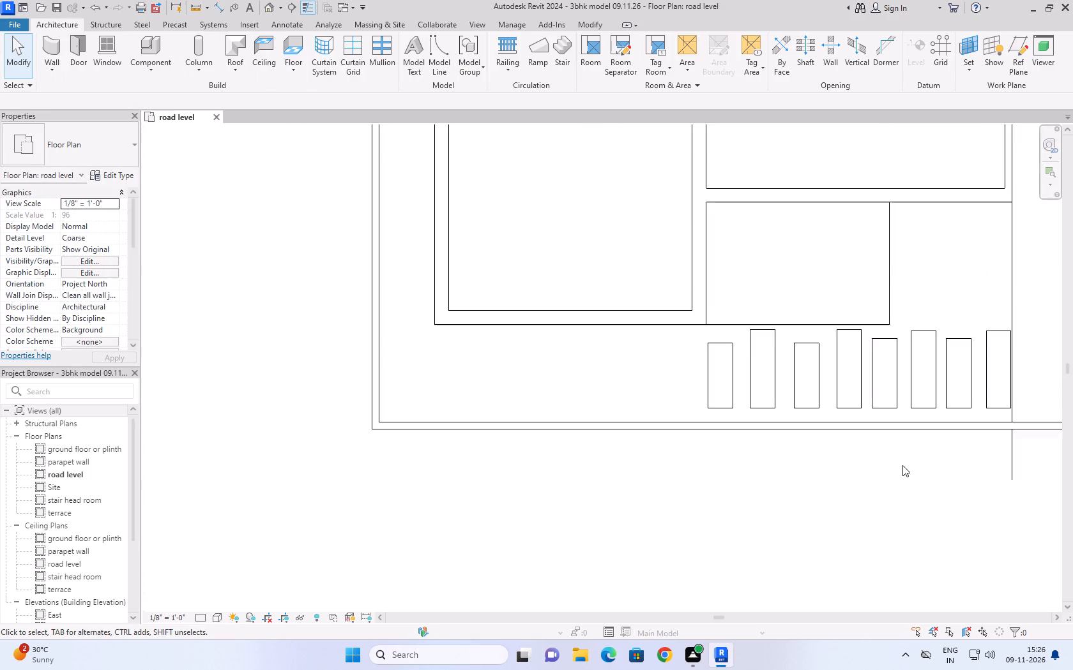
pyautogui.scroll(-2, 902, 465)
pyautogui.scroll(4, 1033, 407)
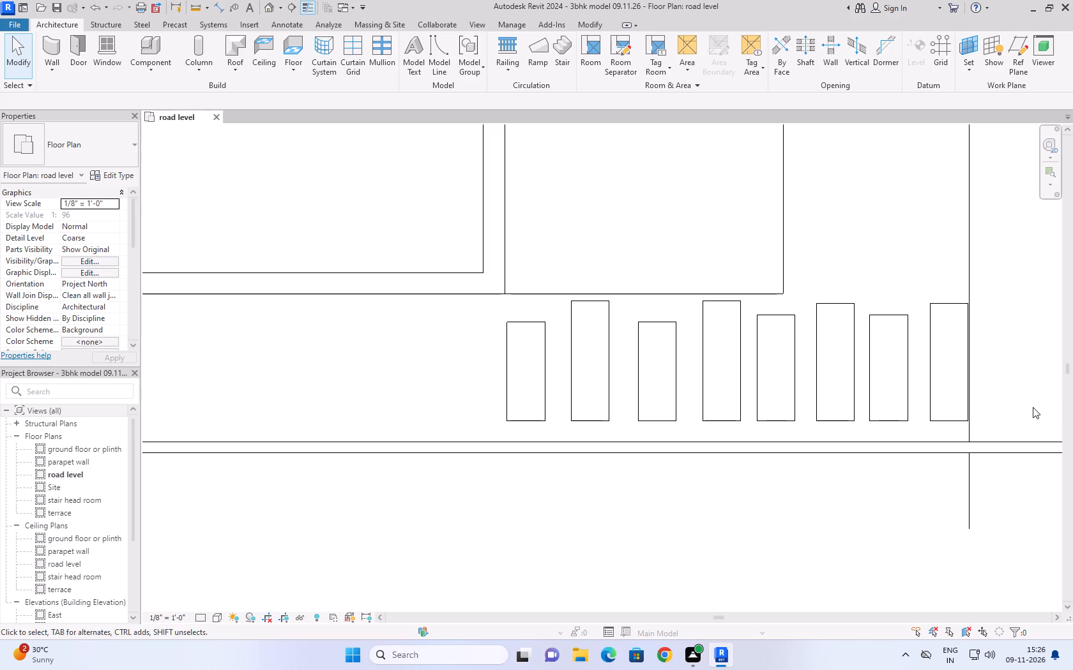
pyautogui.scroll(3, 1026, 394)
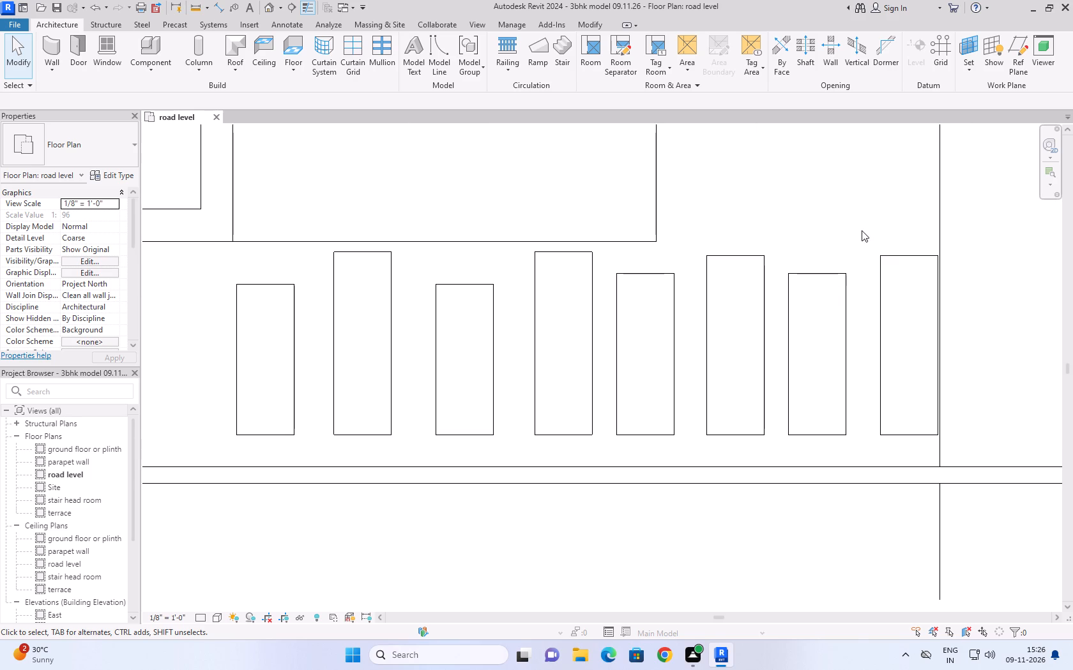
pyautogui.moveTo(862, 230); pyautogui.dragTo(945, 449)
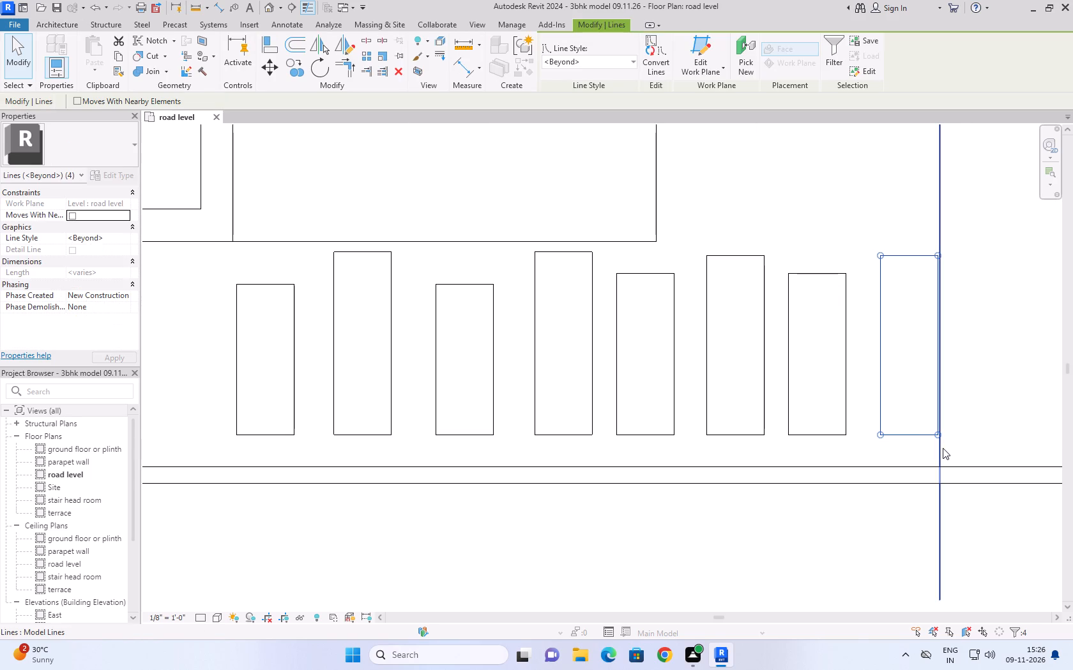
pyautogui.moveTo(921, 437); pyautogui.dragTo(906, 435)
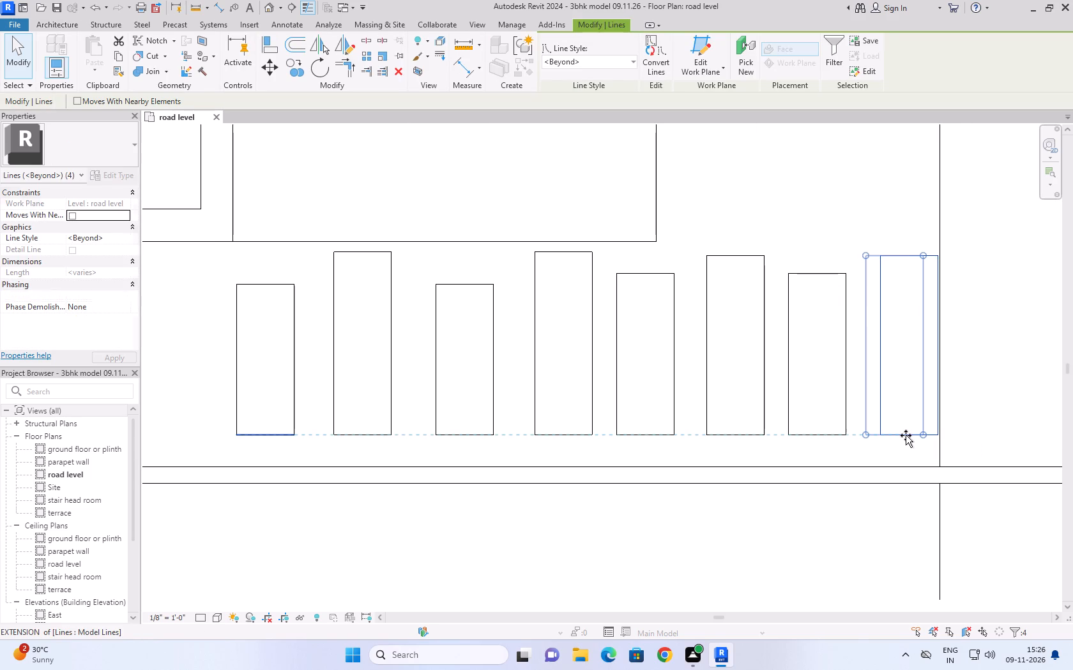
pyautogui.moveTo(906, 435); pyautogui.dragTo(912, 435)
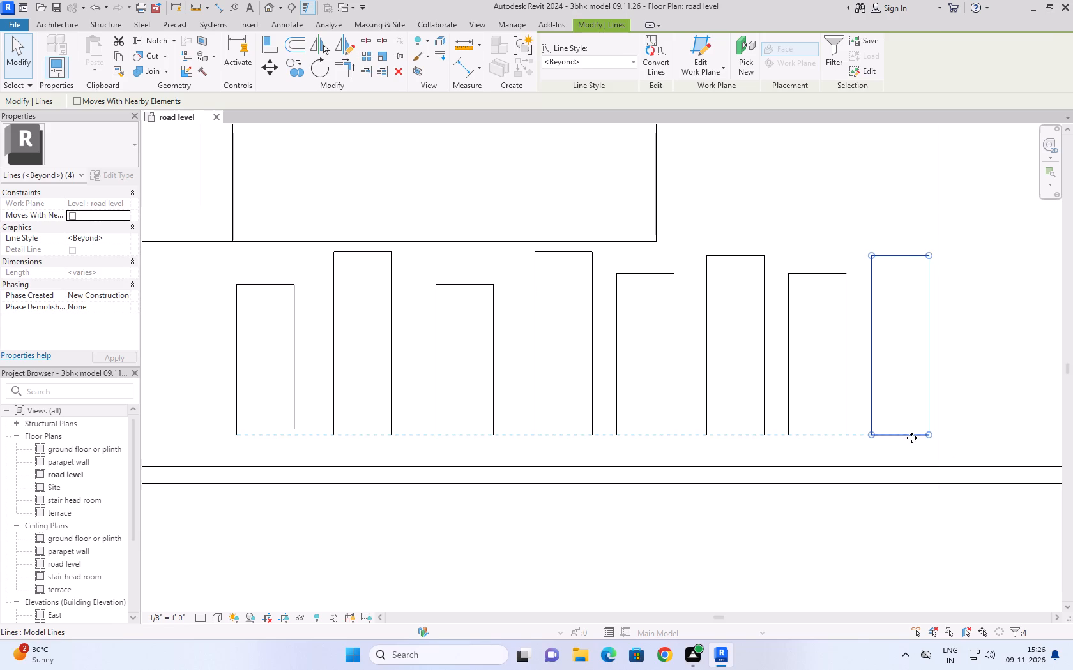
pyautogui.click(899, 534)
# Shift the whole second slab straight toward the boundary wall, leaving about 0'-6" between its upper edge and the sitout.
pyautogui.scroll(-8, 872, 447)
pyautogui.scroll(-5, 847, 551)
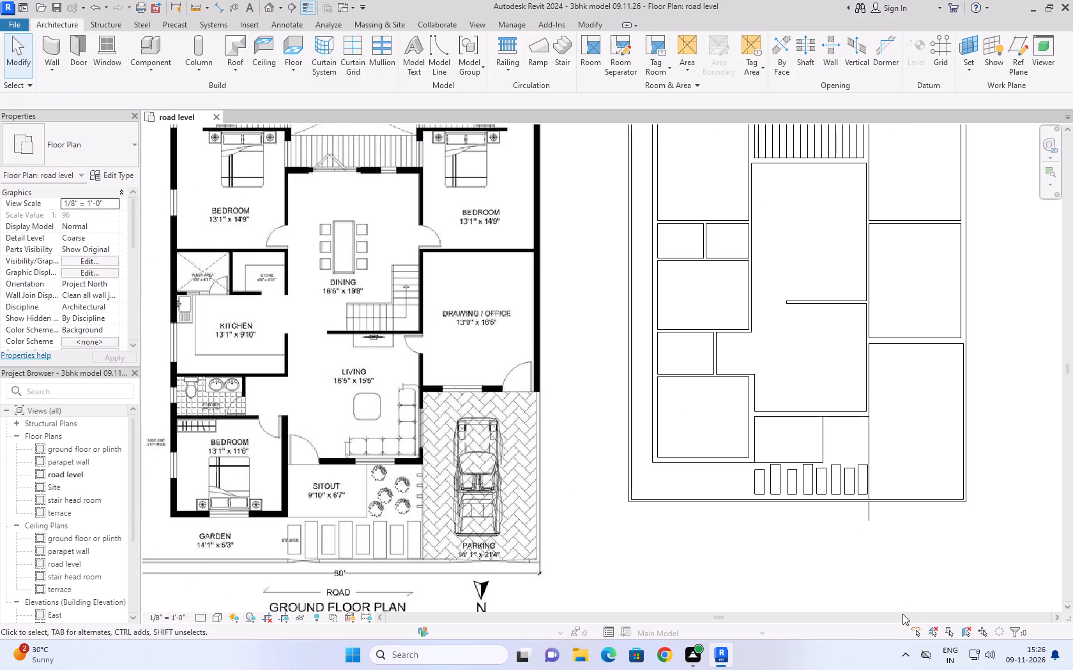
pyautogui.scroll(7, 945, 586)
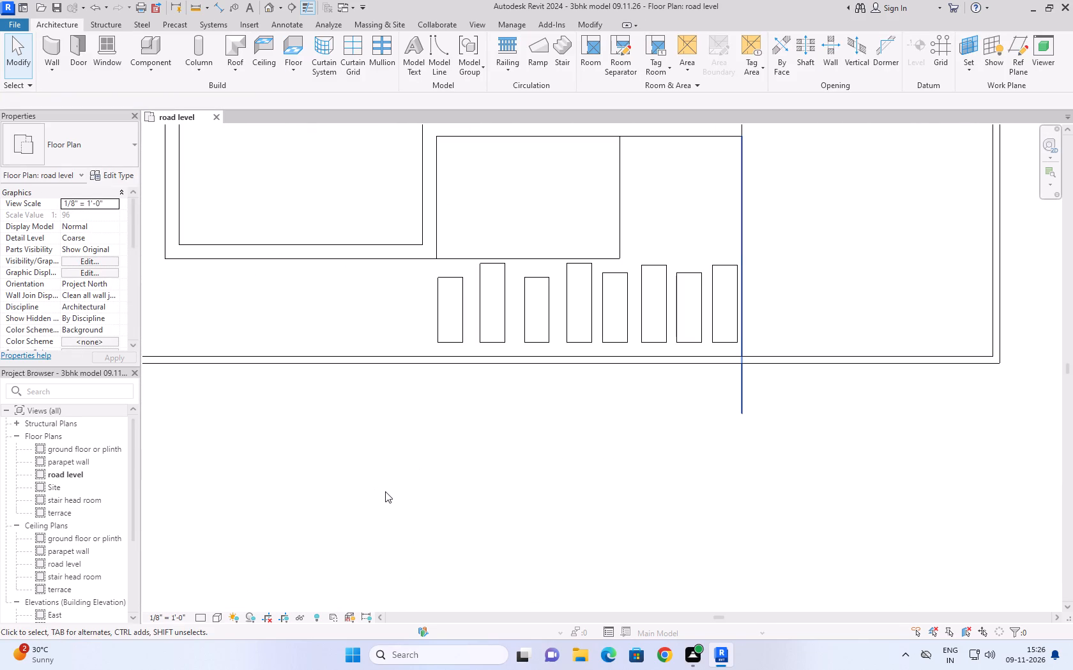
pyautogui.scroll(6, 457, 274)
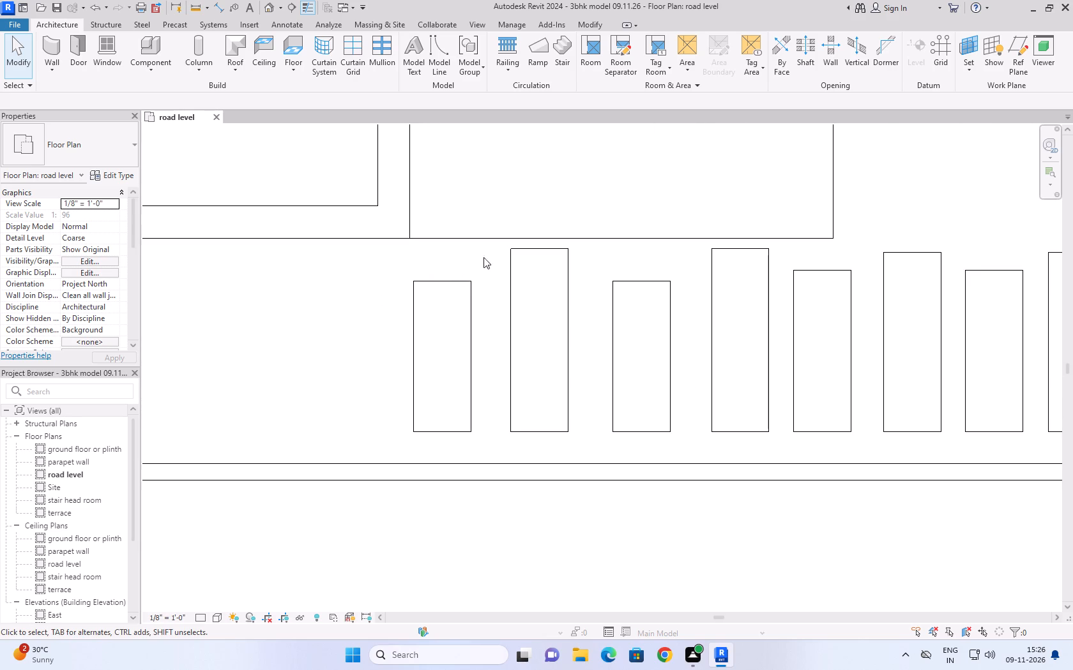
pyautogui.moveTo(496, 251); pyautogui.dragTo(529, 336)
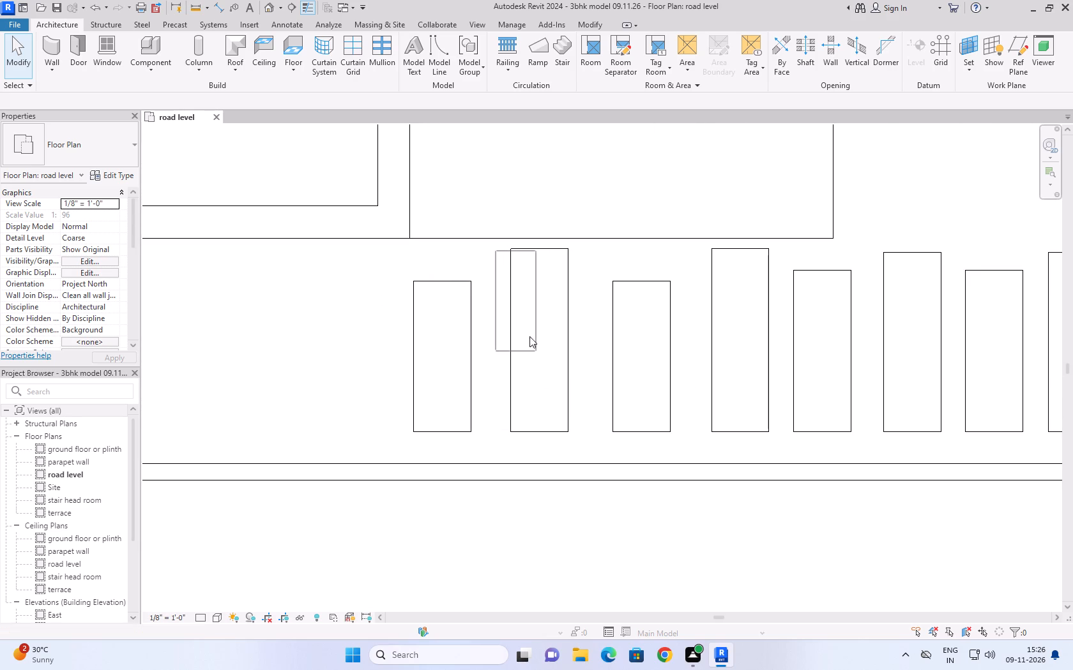
pyautogui.moveTo(529, 336); pyautogui.dragTo(494, 269)
pyautogui.moveTo(499, 246); pyautogui.dragTo(558, 456)
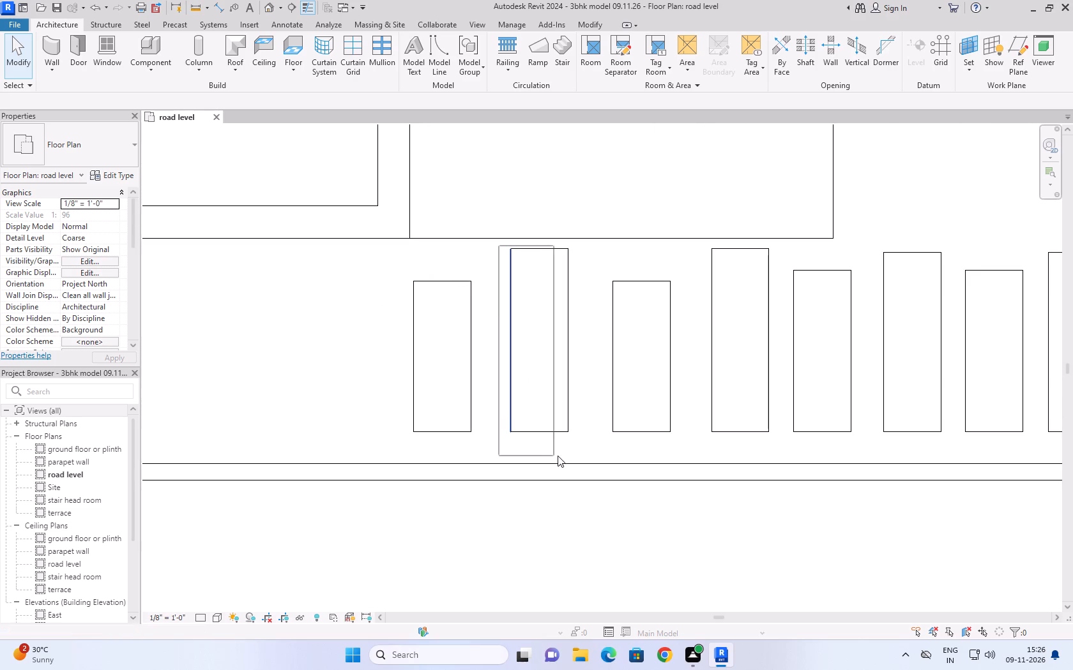
pyautogui.moveTo(558, 456); pyautogui.dragTo(588, 443)
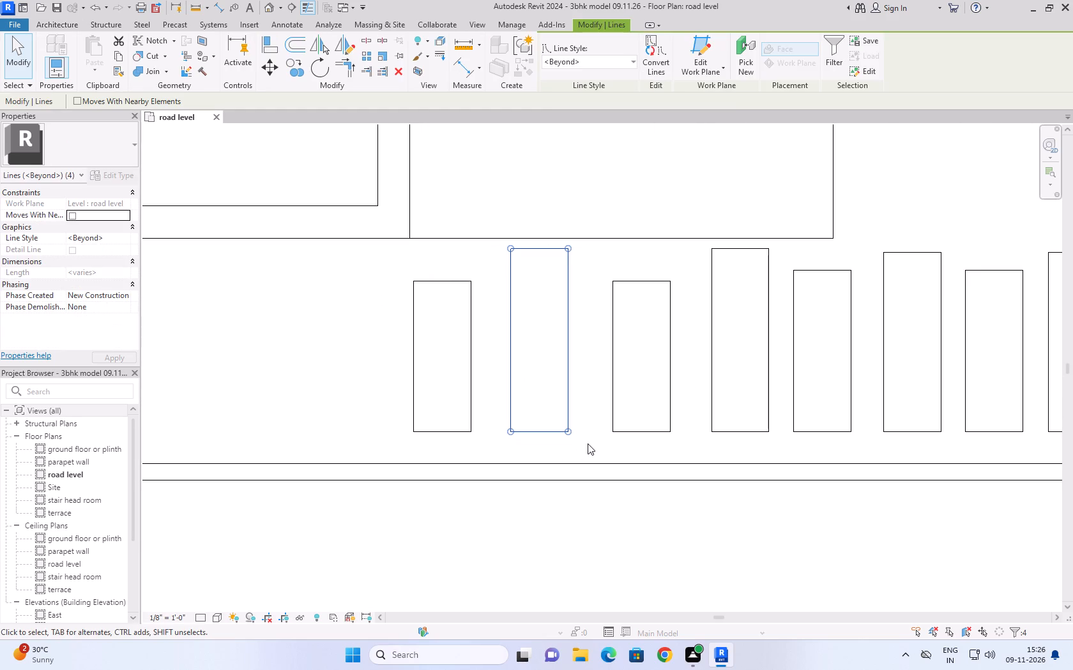
pyautogui.press('Down')
pyautogui.press('Down')
pyautogui.press('Down')
pyautogui.press('Down')
pyautogui.press('Down')
pyautogui.press('Down')
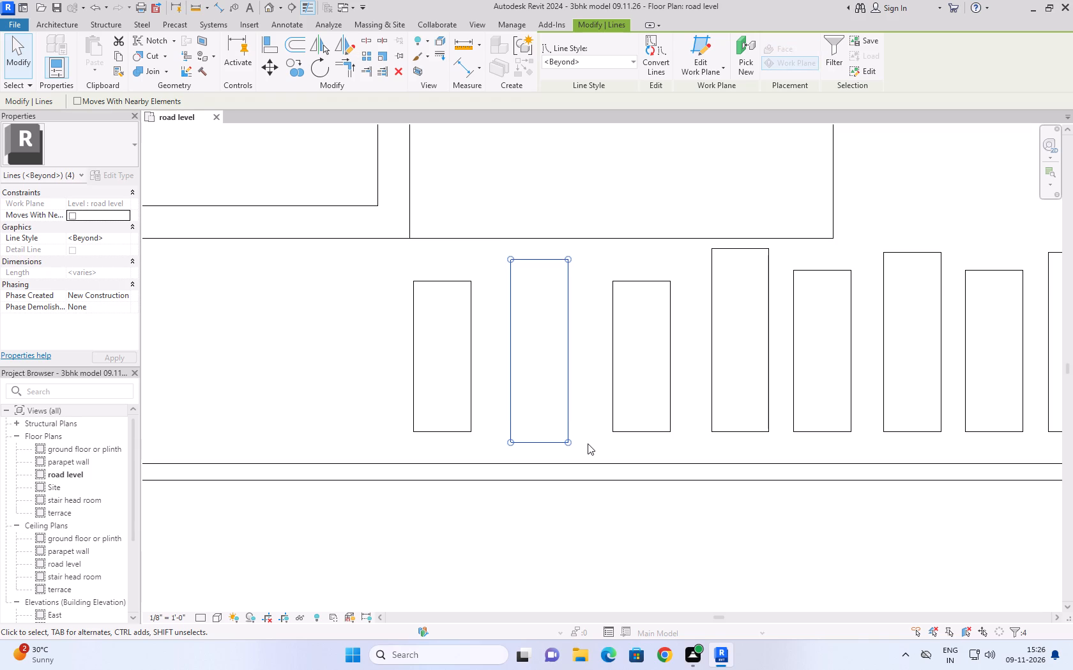
pyautogui.click(605, 562)
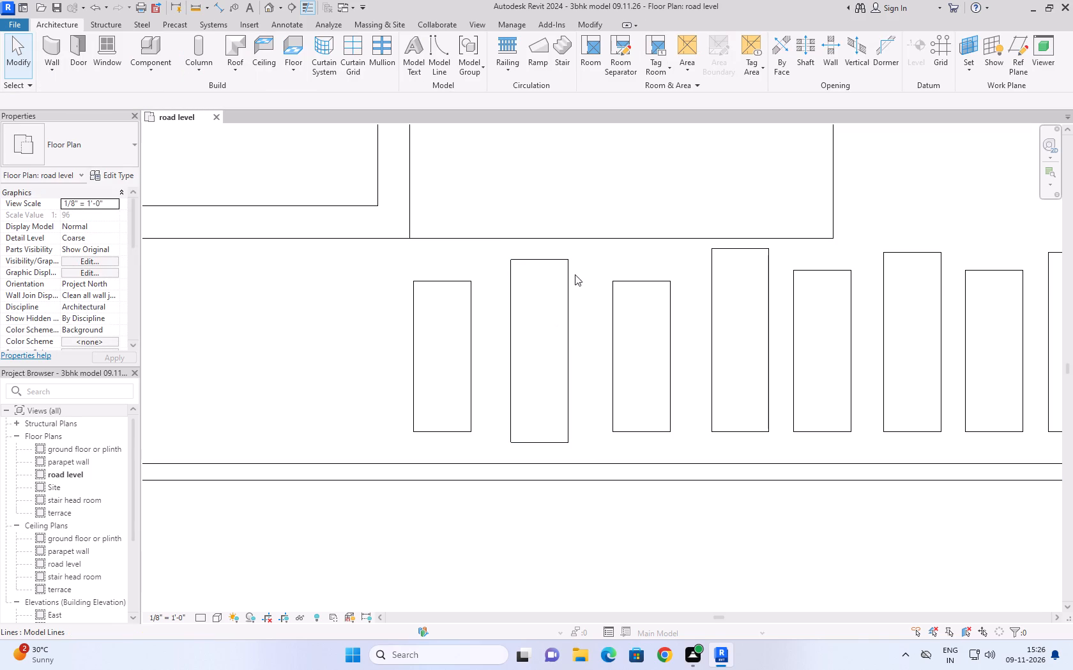
# Check the second slab's size and its clearances to the sitout edge, the boundary wall and the neighbouring slabs.
pyautogui.click(567, 283)
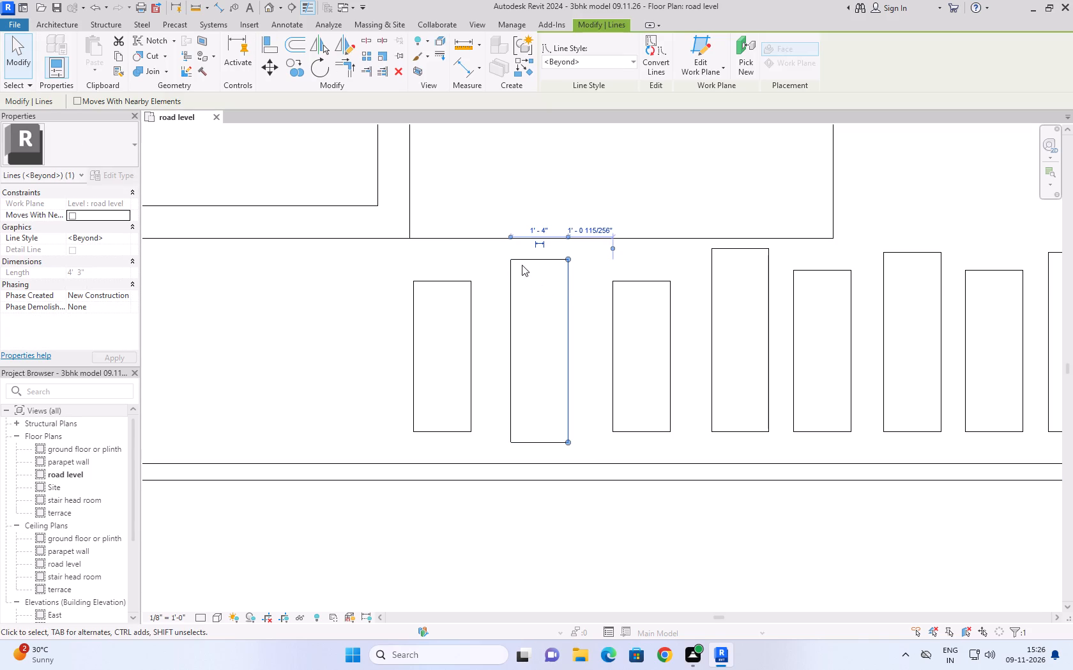
pyautogui.click(522, 260)
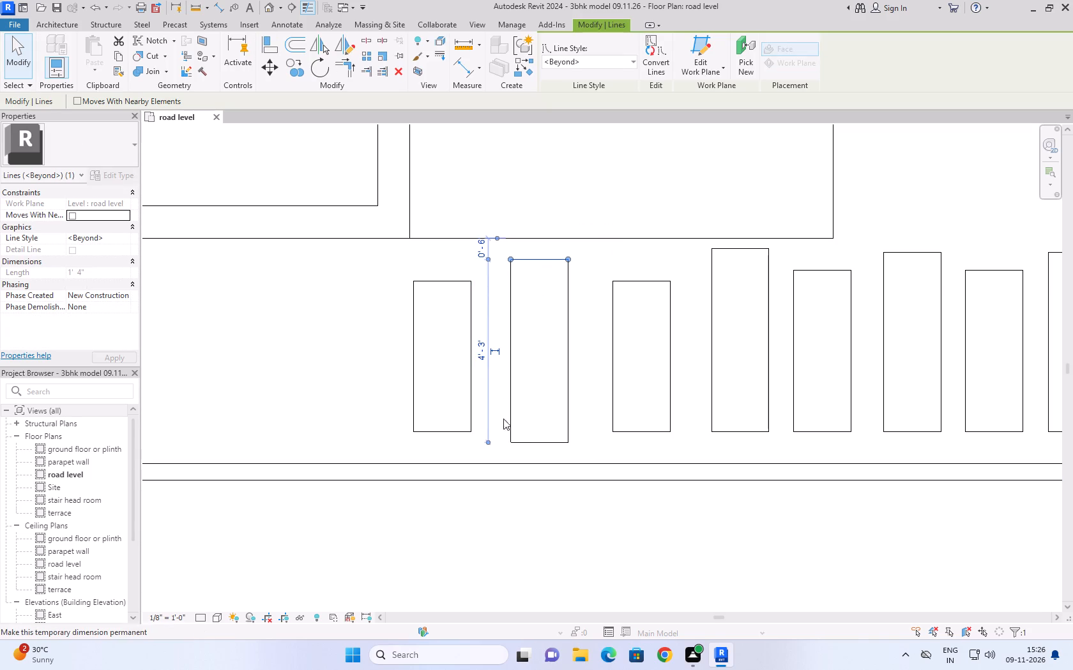
pyautogui.click(567, 410)
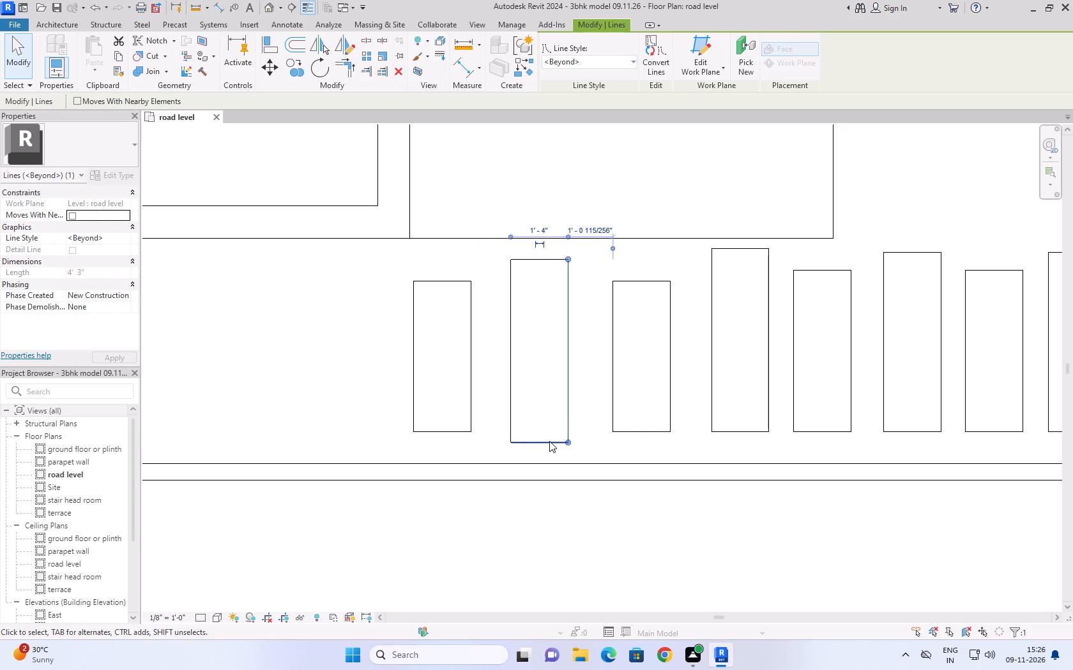
pyautogui.click(548, 442)
pyautogui.scroll(4, 564, 503)
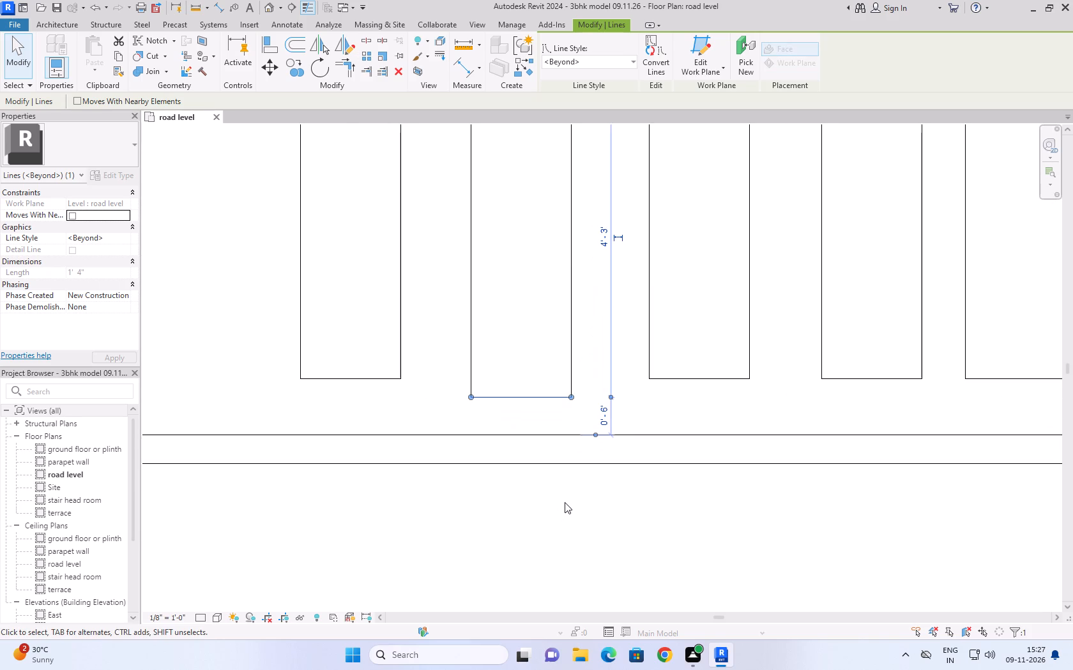
pyautogui.scroll(-4, 565, 502)
pyautogui.click(511, 324)
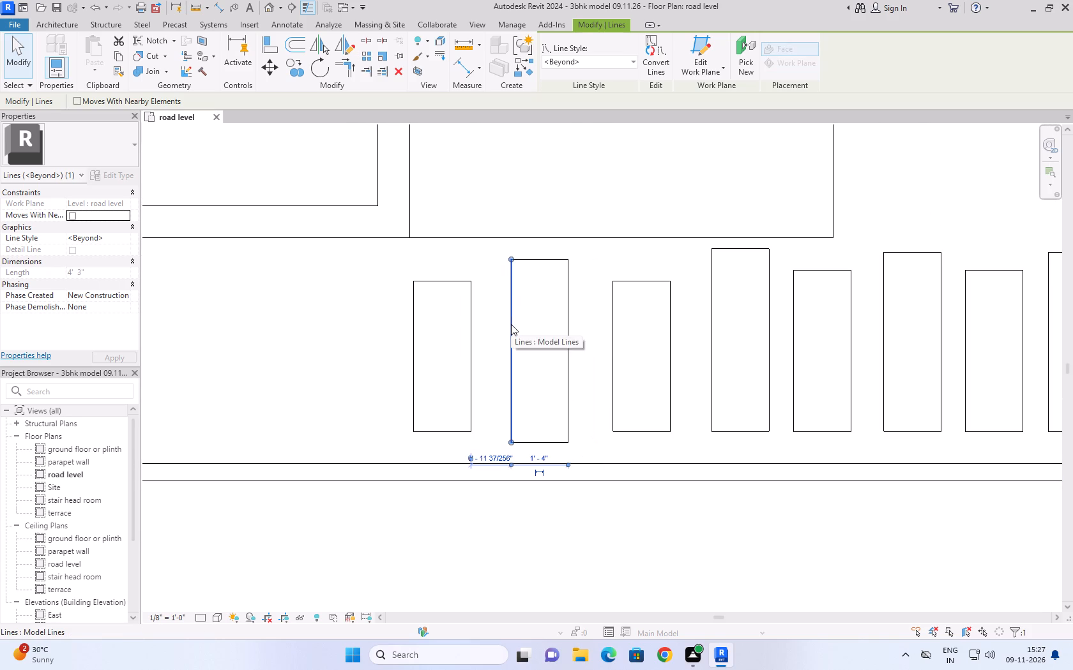
pyautogui.click(526, 260)
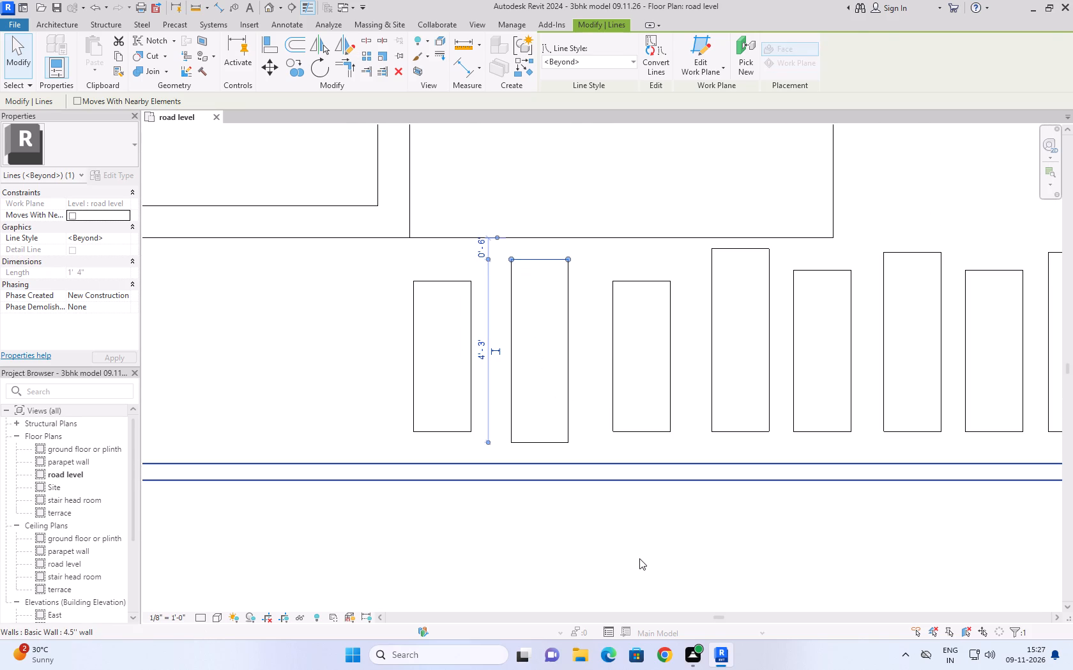
pyautogui.click(640, 556)
# Align the fourth slab's upper edge with the second slab's upper edge using Align.
pyautogui.scroll(-3, 281, 350)
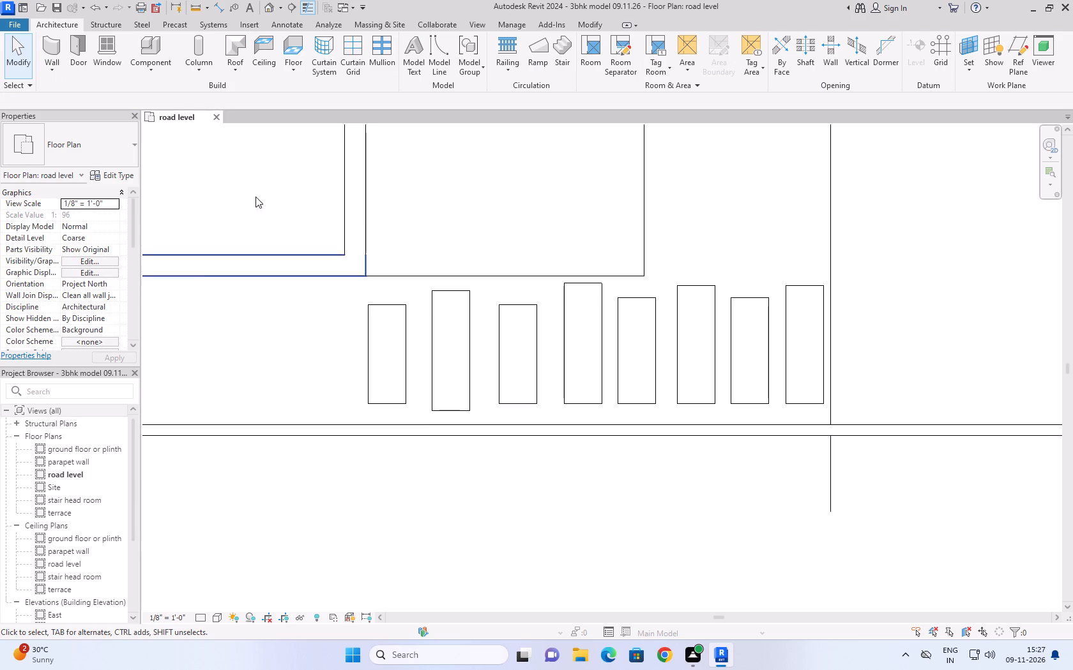
pyautogui.write('al')
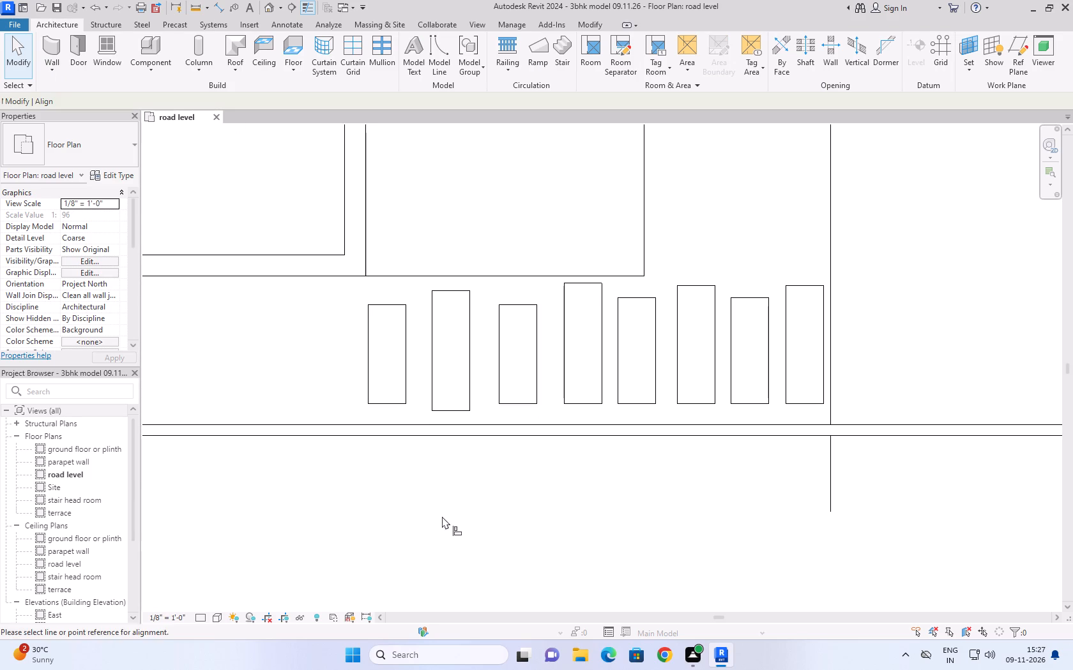
pyautogui.click(446, 292)
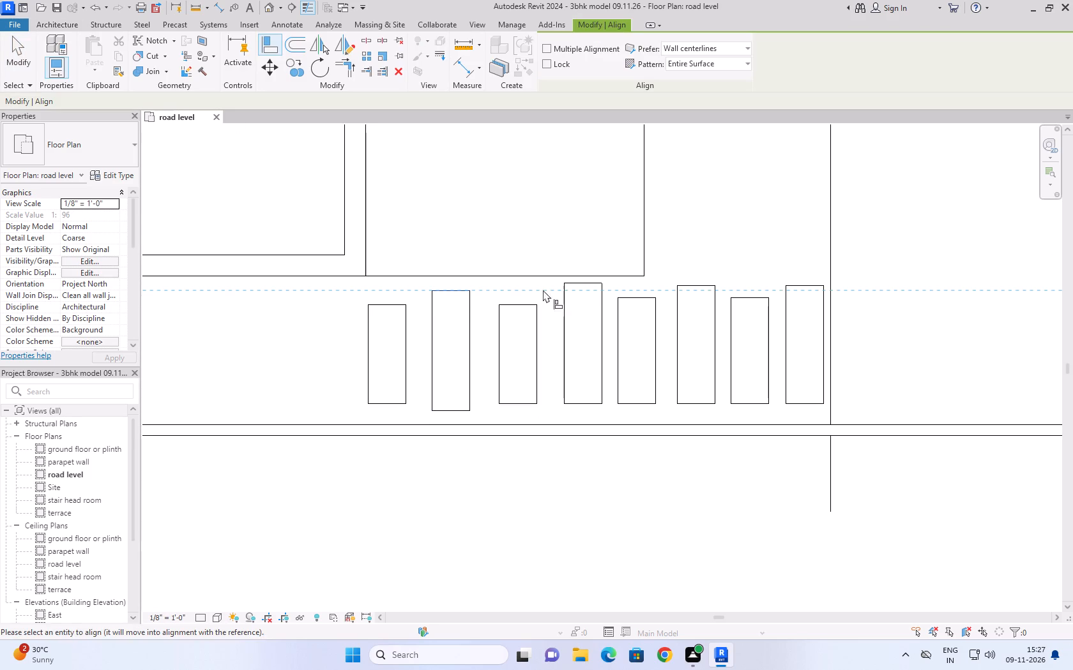
pyautogui.click(579, 281)
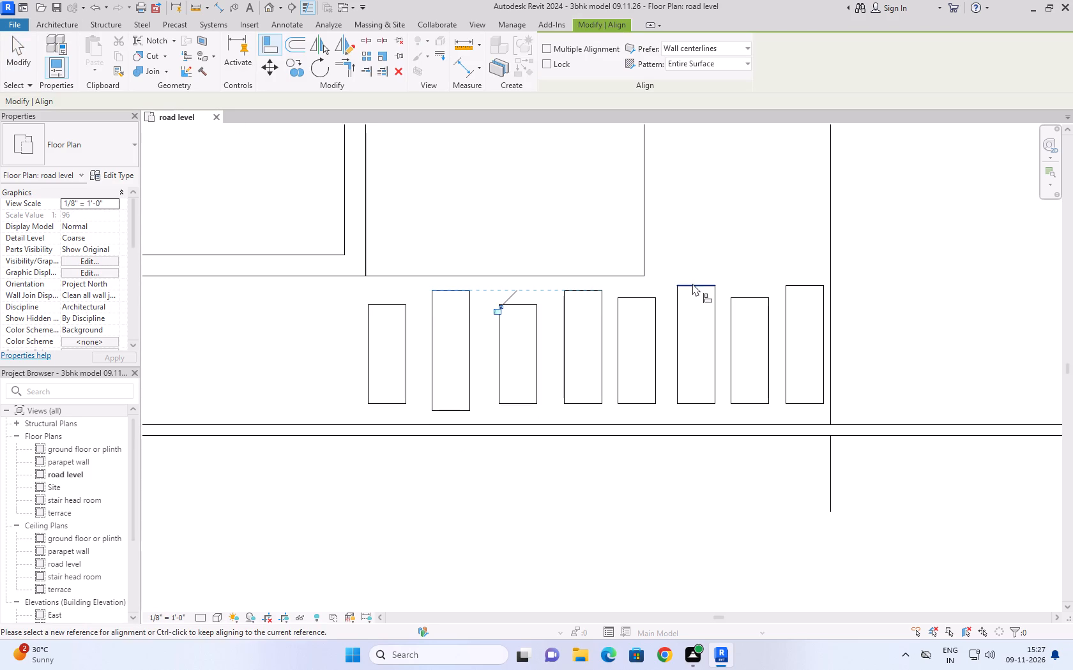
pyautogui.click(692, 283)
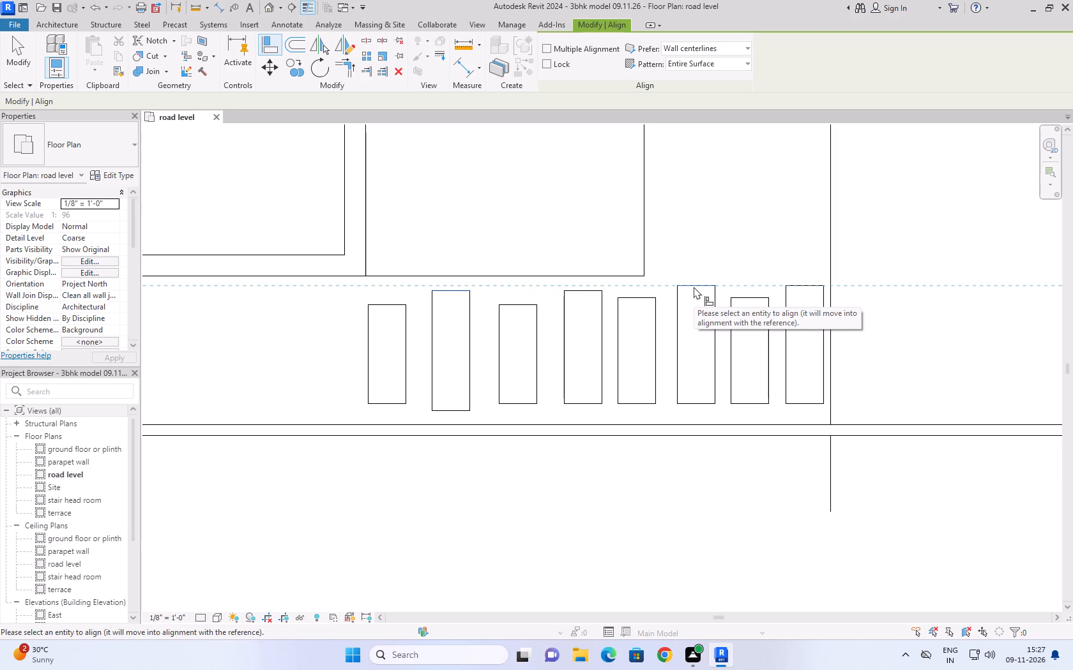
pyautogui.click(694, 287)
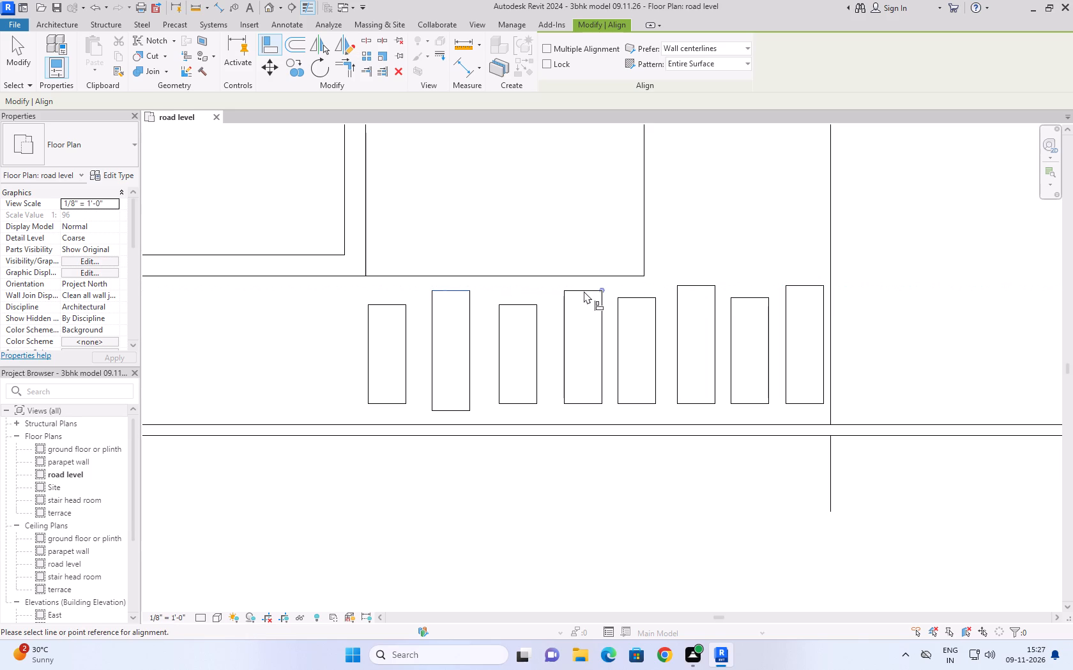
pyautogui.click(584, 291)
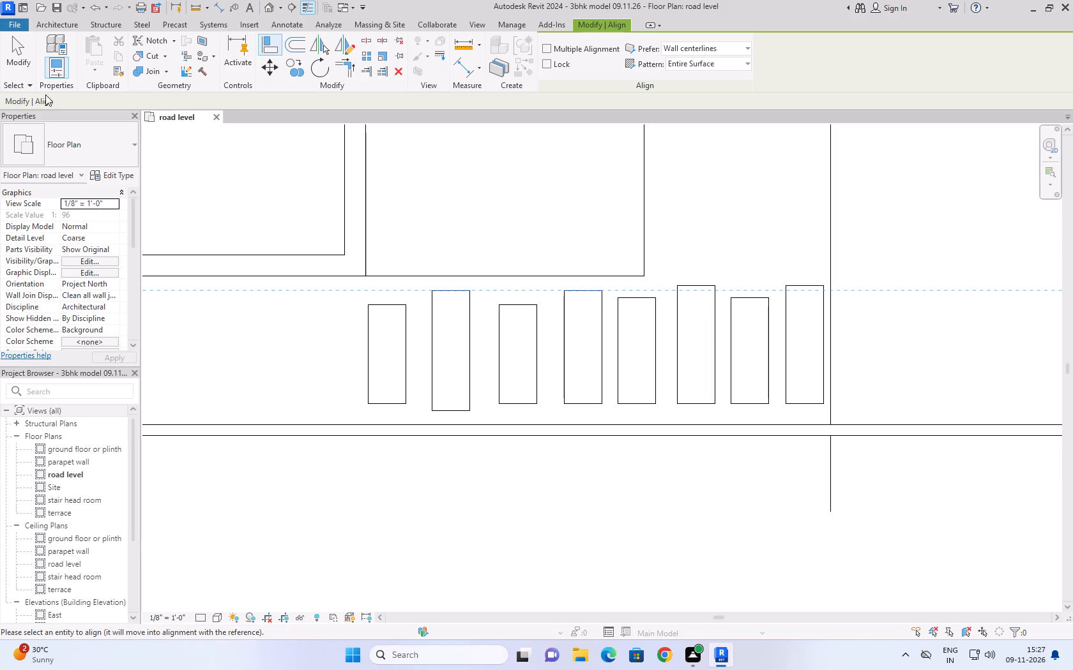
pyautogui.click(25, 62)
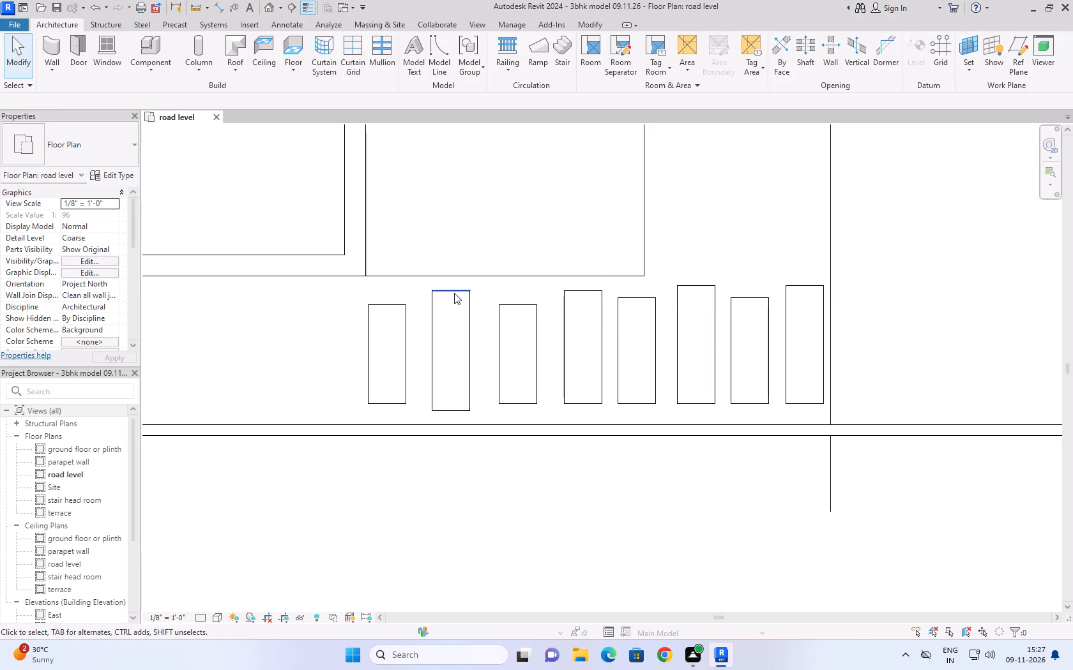
# Check the second slab's edges and measure the gap between its upper edge and the sitout edge.
pyautogui.click(471, 331)
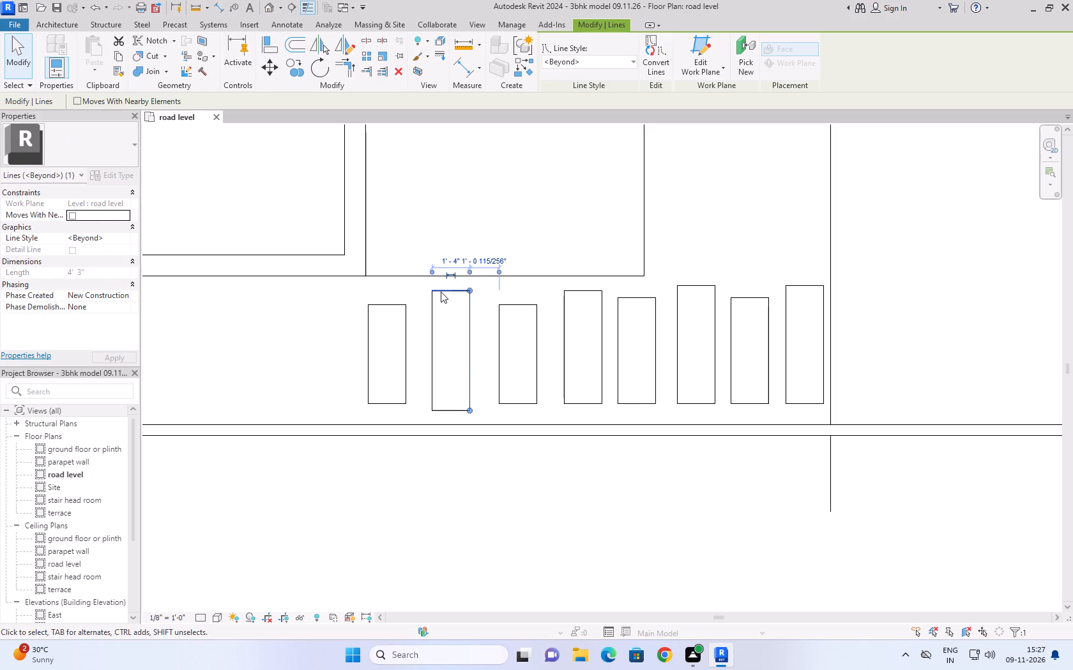
pyautogui.click(441, 290)
pyautogui.click(451, 459)
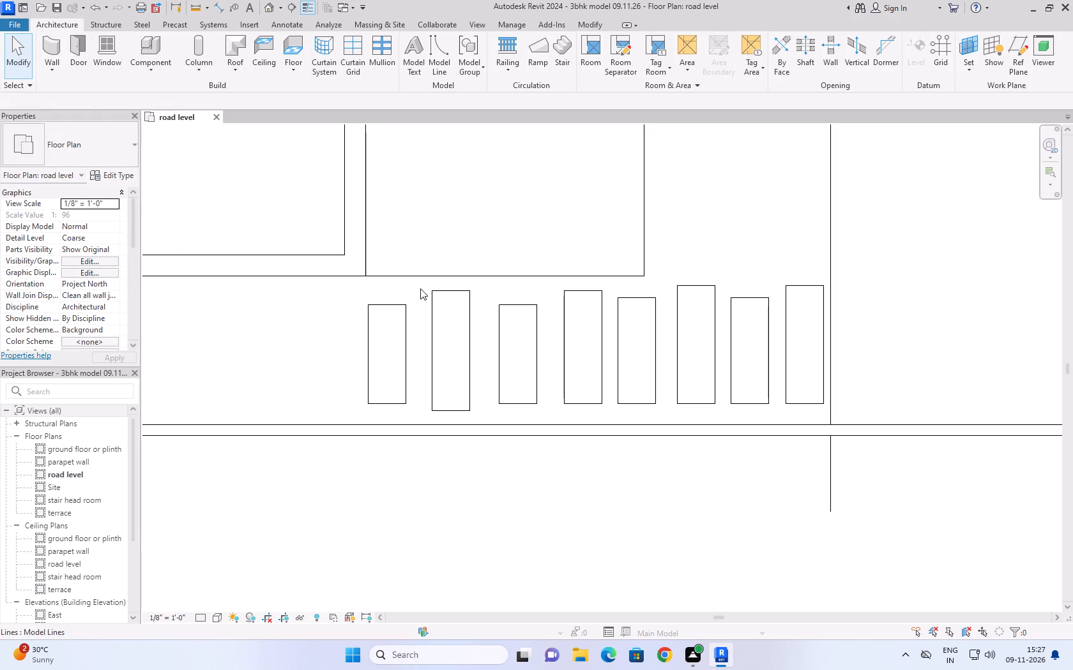
pyautogui.write('di')
pyautogui.click(446, 290)
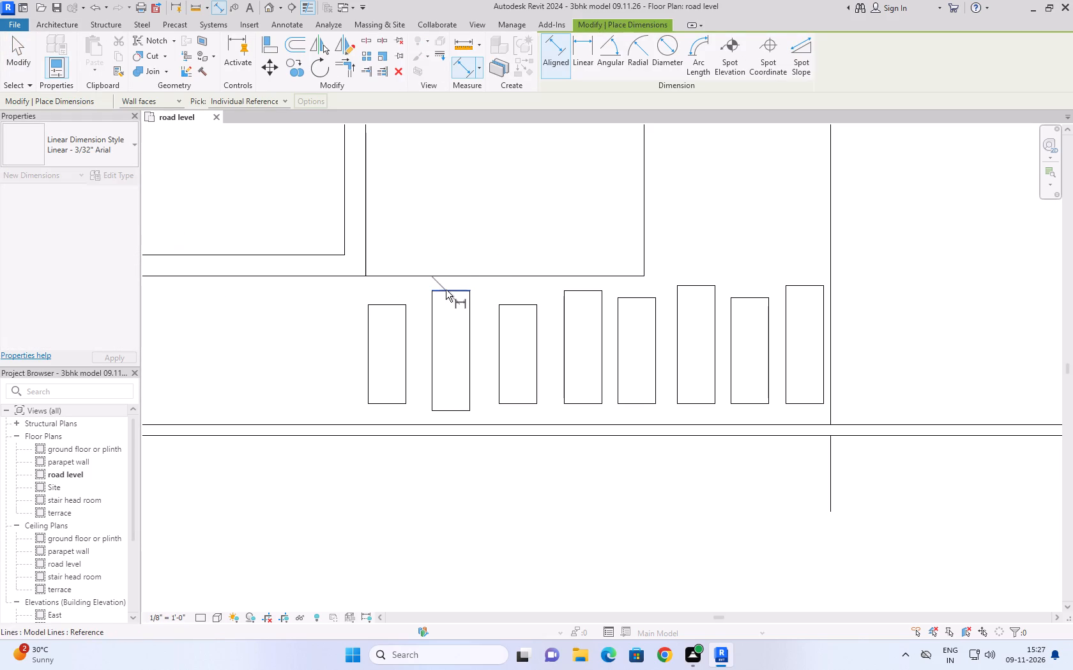
pyautogui.click(446, 276)
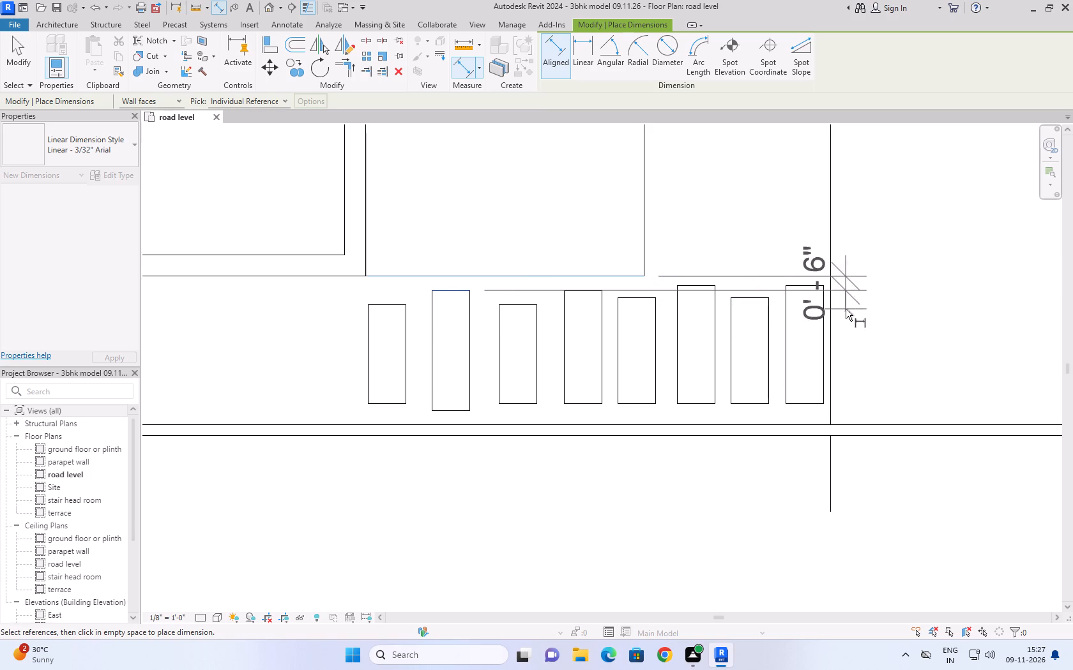
pyautogui.press('Escape')
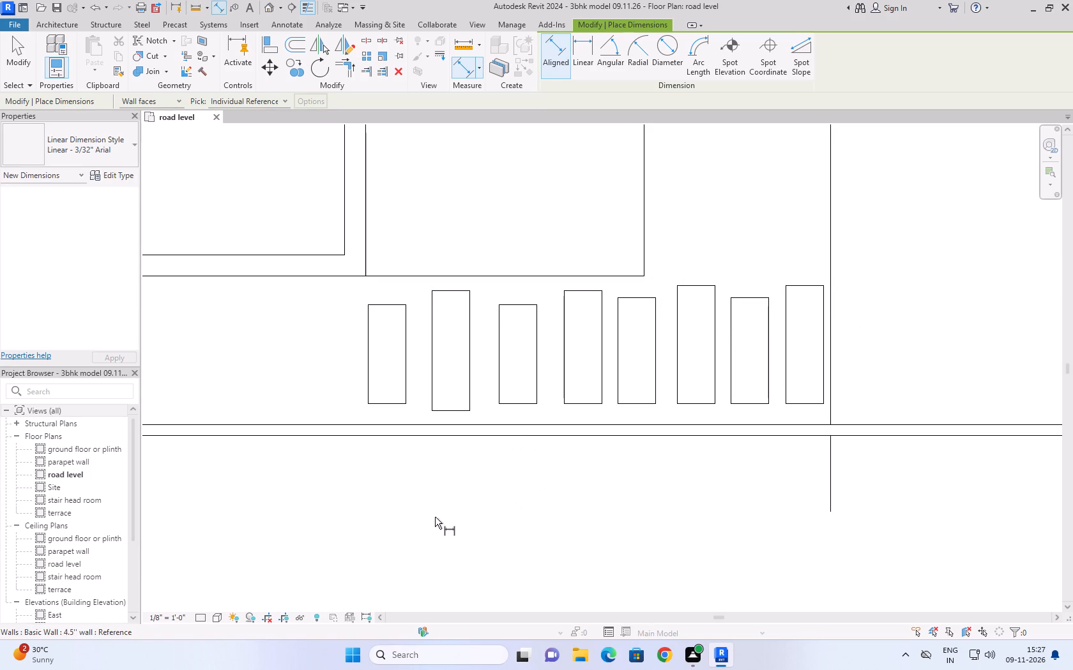
# Align the sixth slab's upper edge with the second slab's upper edge using Align.
pyautogui.press('a')
pyautogui.press('l')
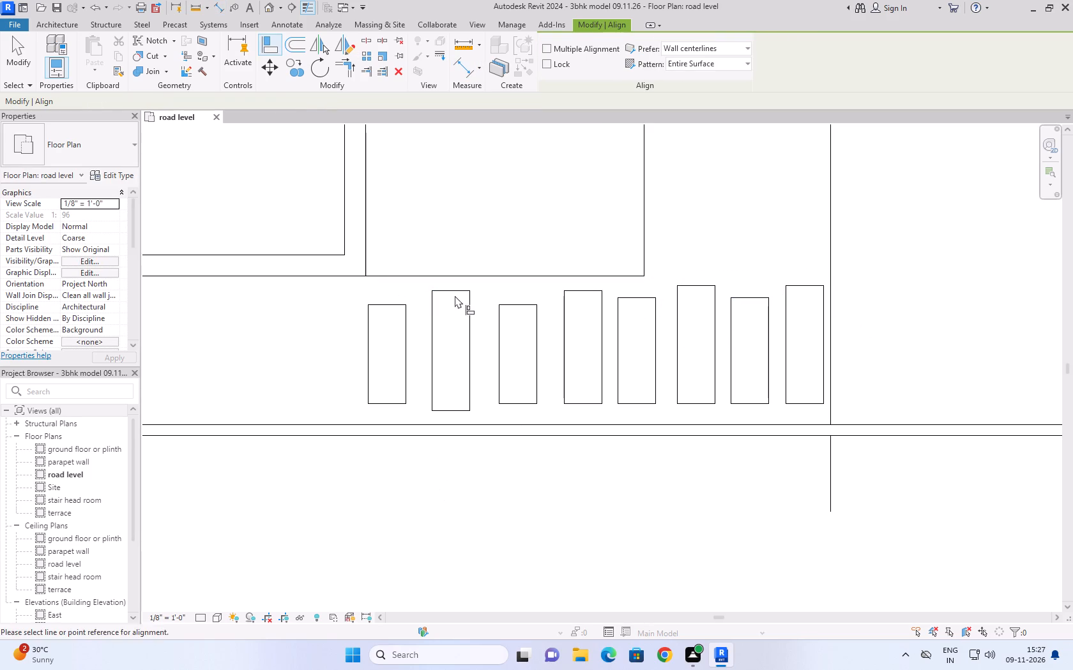
pyautogui.click(453, 290)
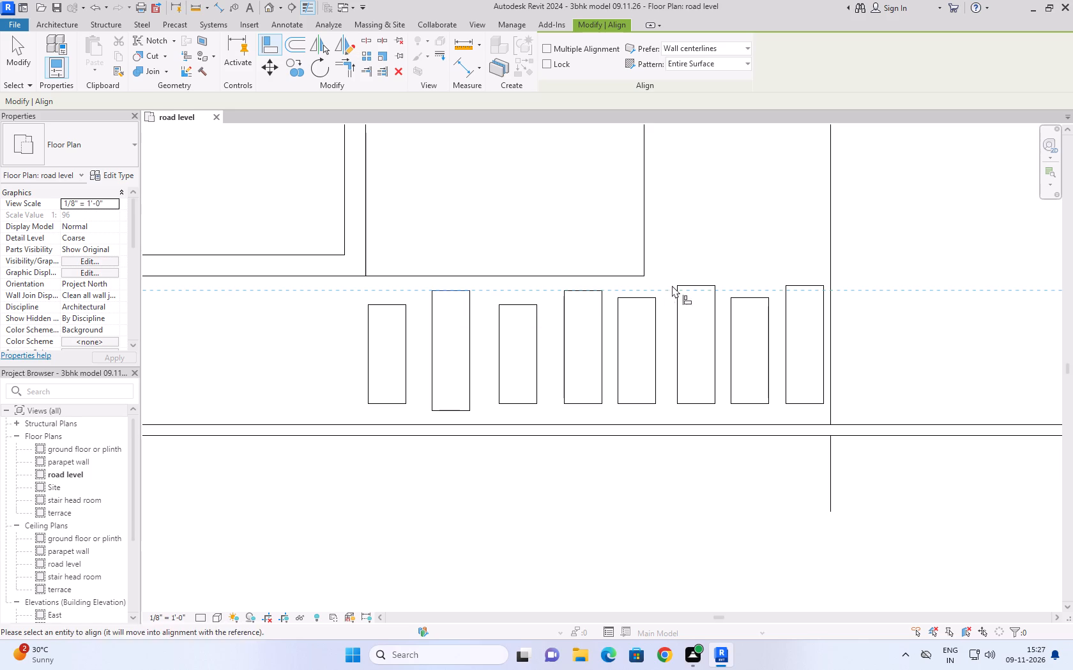
pyautogui.click(697, 283)
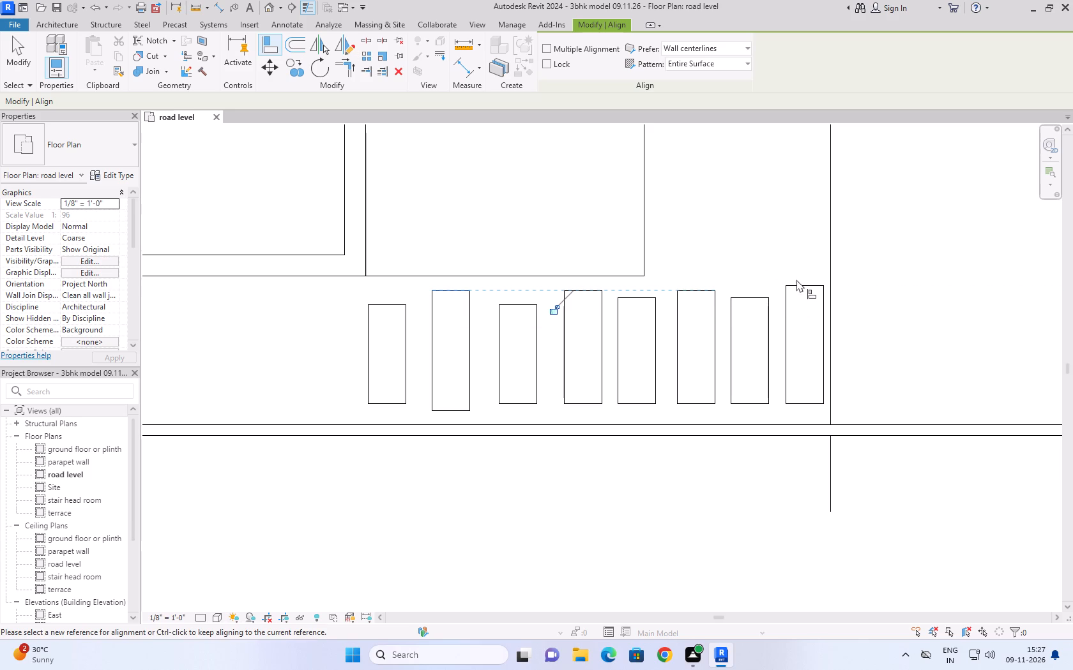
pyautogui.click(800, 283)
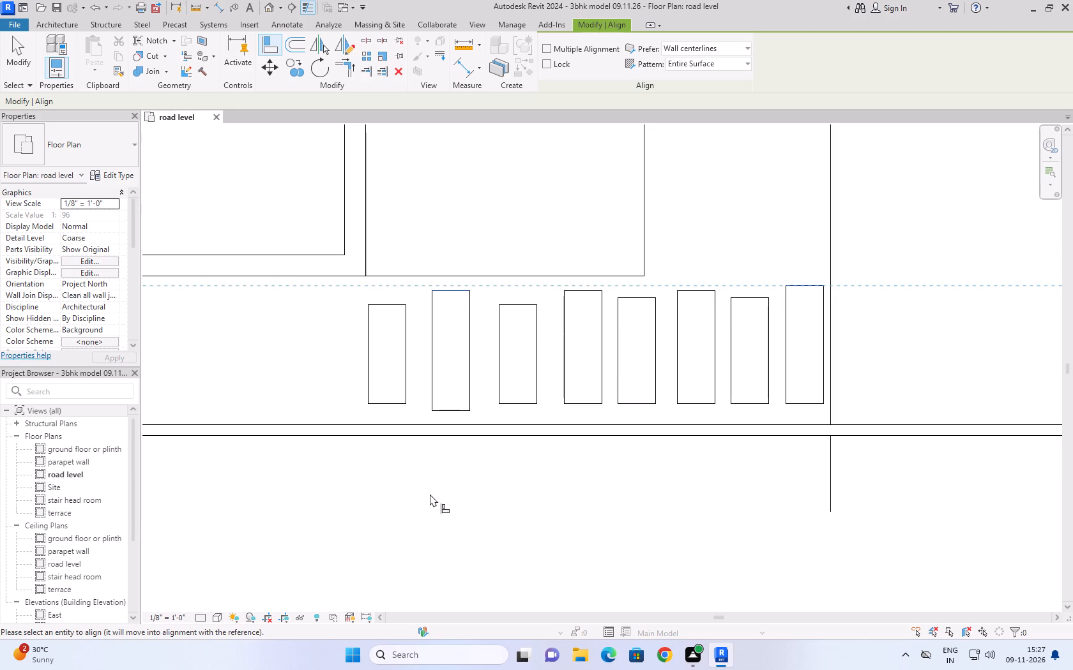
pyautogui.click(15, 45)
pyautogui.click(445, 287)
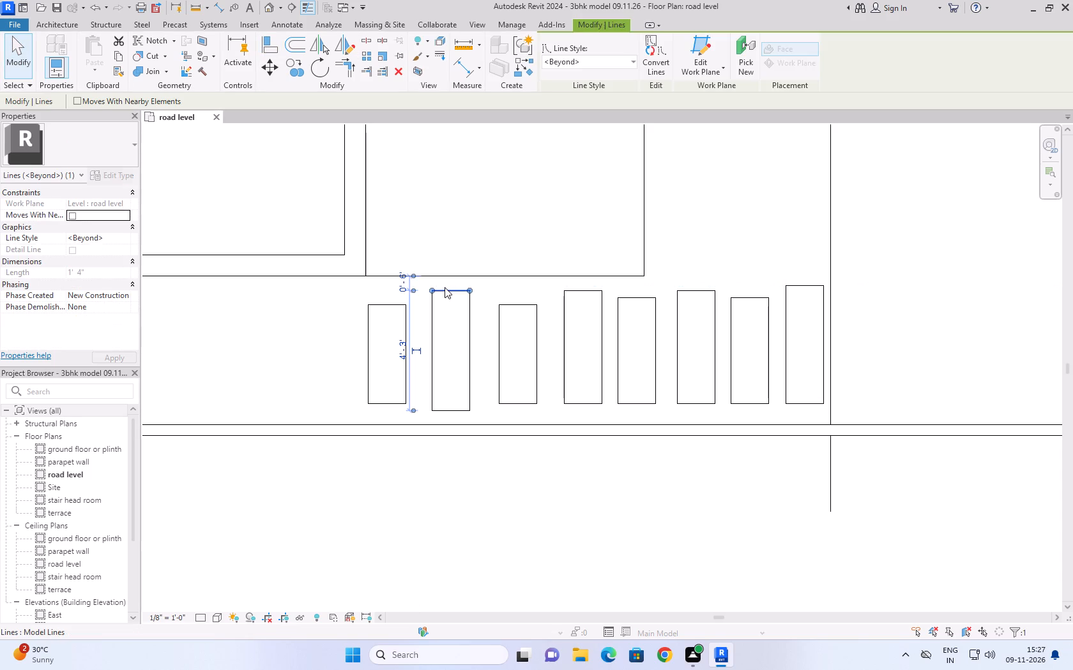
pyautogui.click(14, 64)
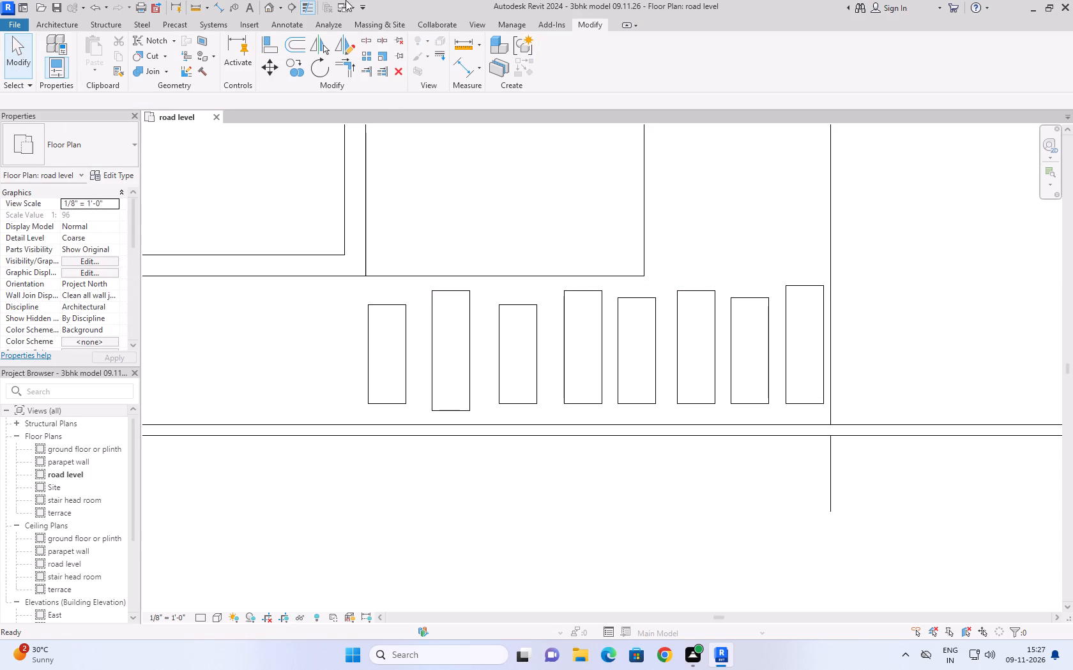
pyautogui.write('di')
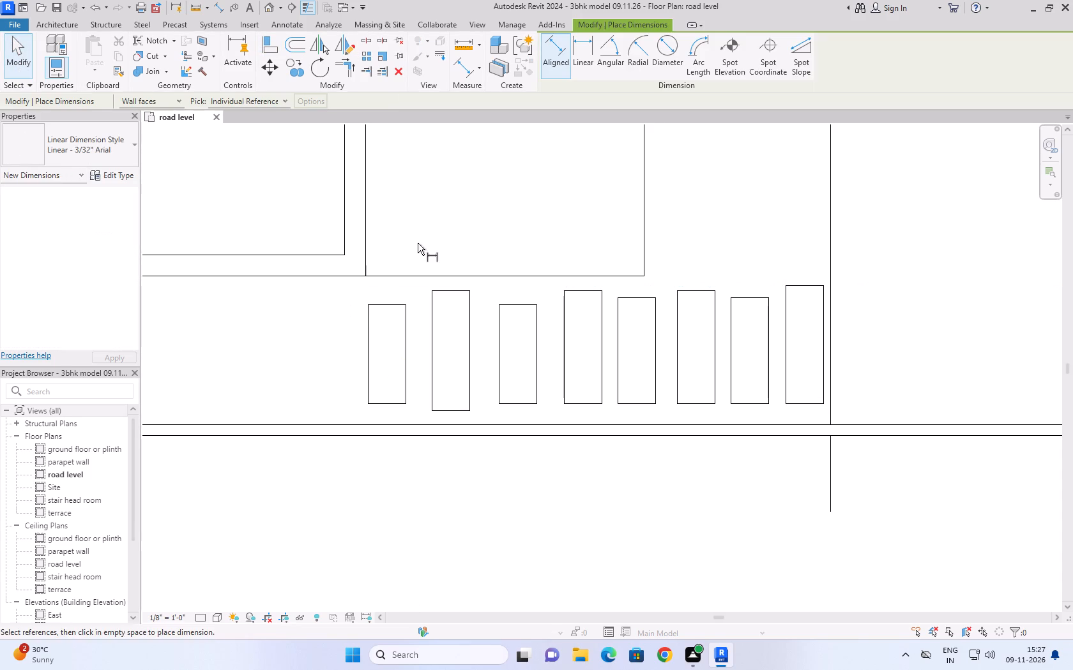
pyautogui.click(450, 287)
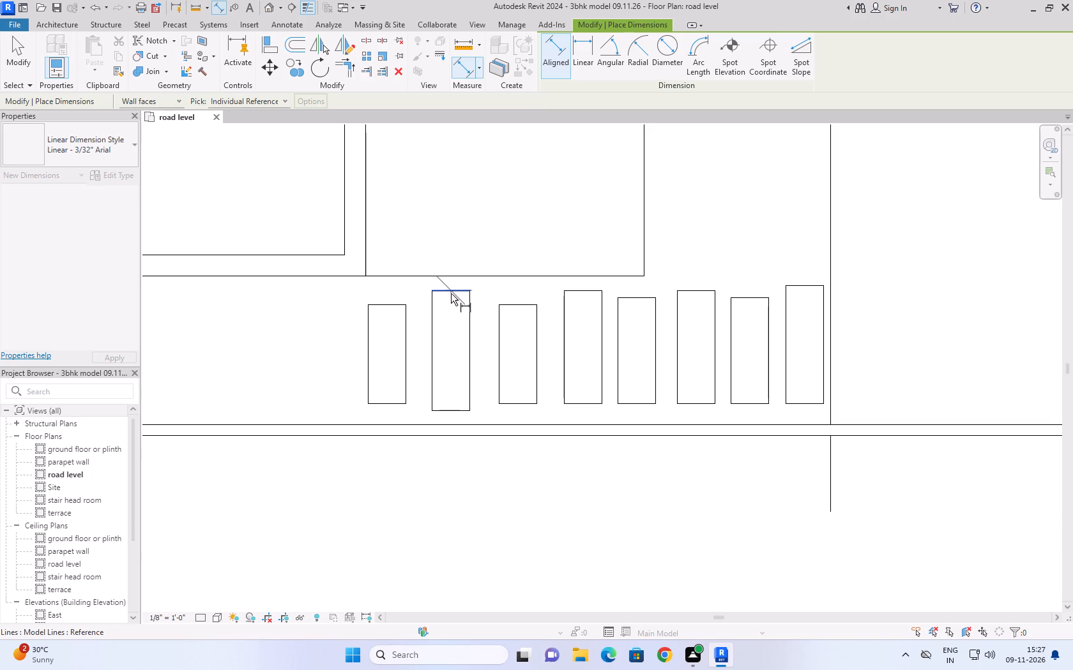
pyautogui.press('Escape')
# Align the eighth slab's upper edge with the second slab's upper edge using Align.
pyautogui.write('al')
pyautogui.click(450, 289)
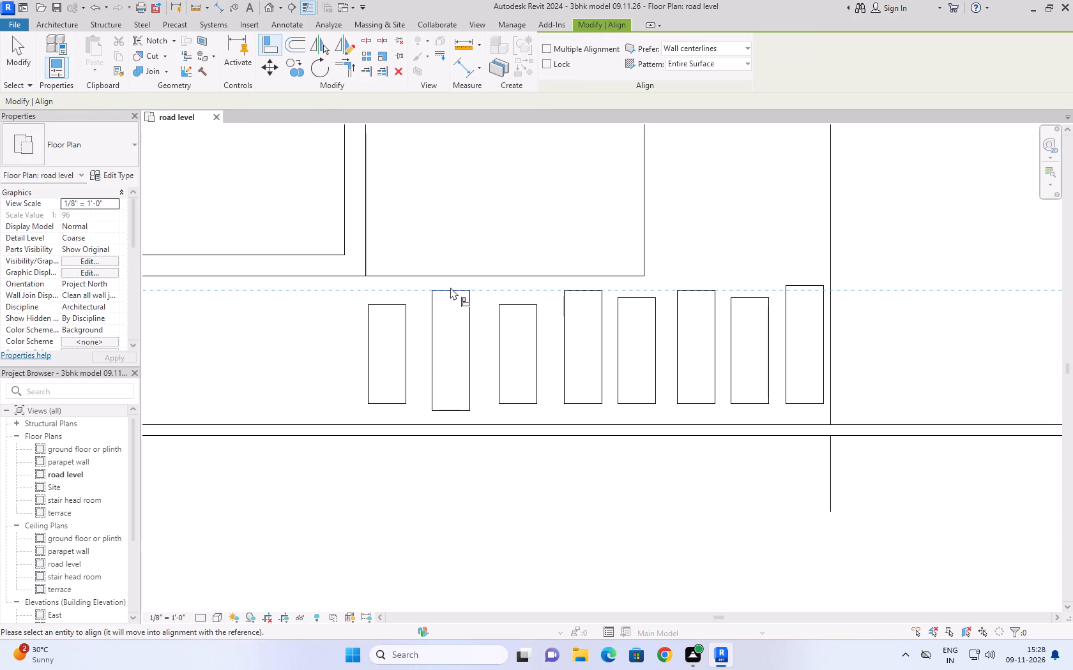
pyautogui.click(806, 283)
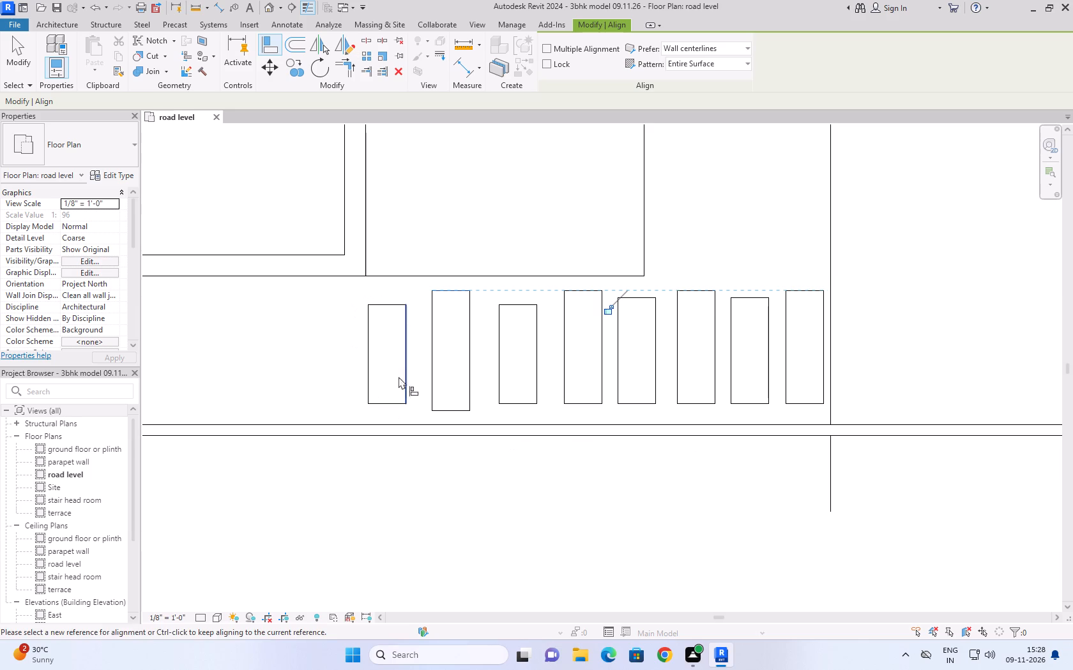
# Start another Align operation using the first slab's upper edge as the reference.
pyautogui.write('al')
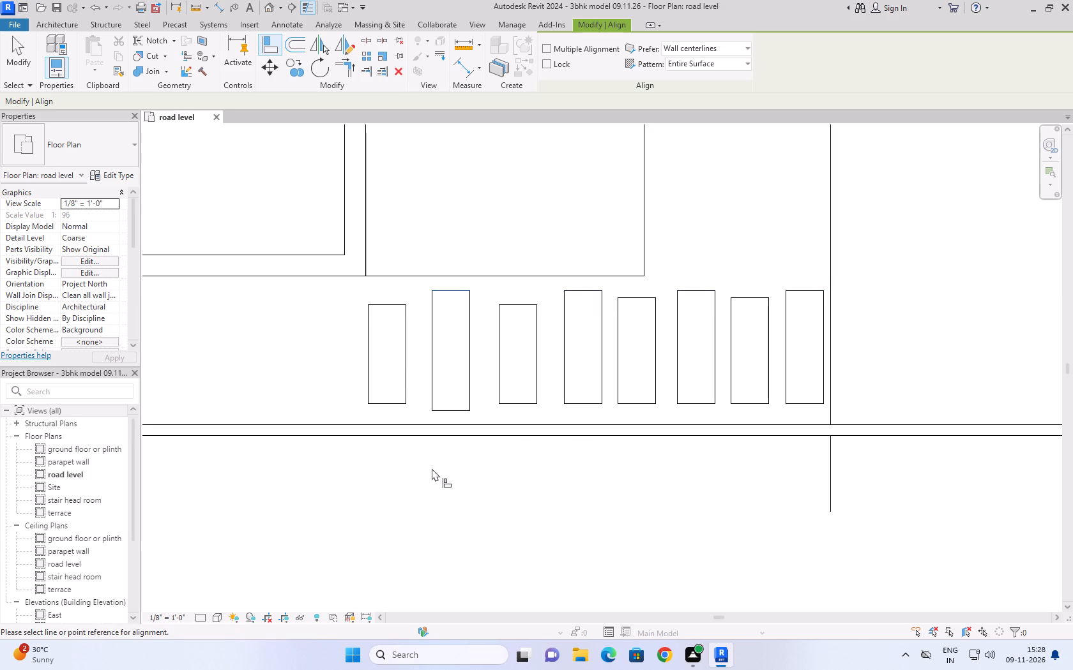
pyautogui.click(381, 303)
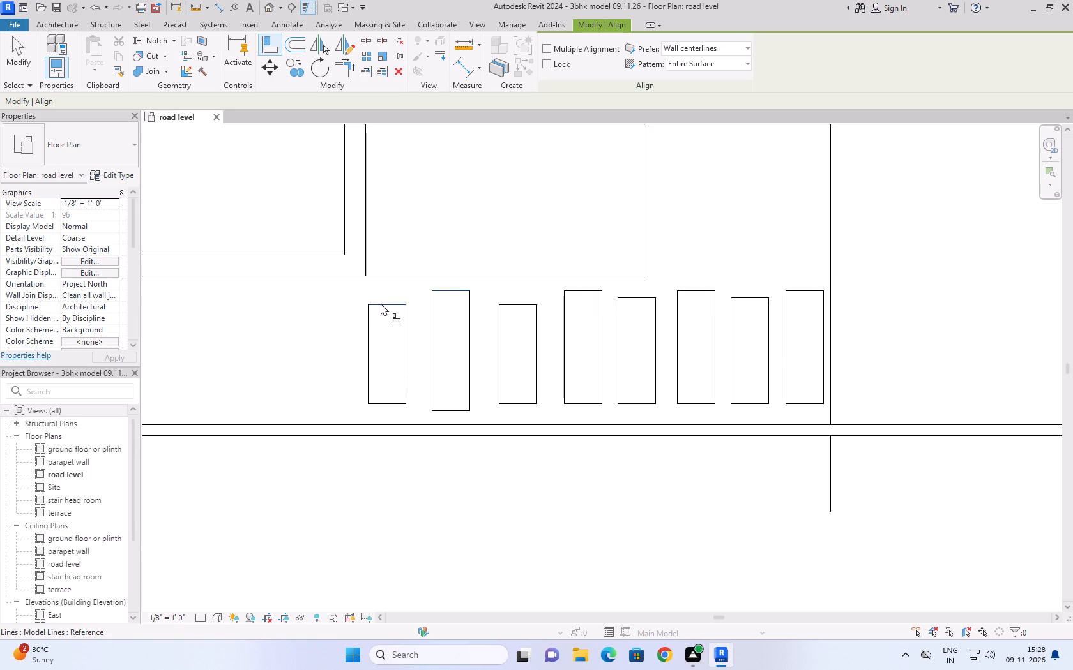